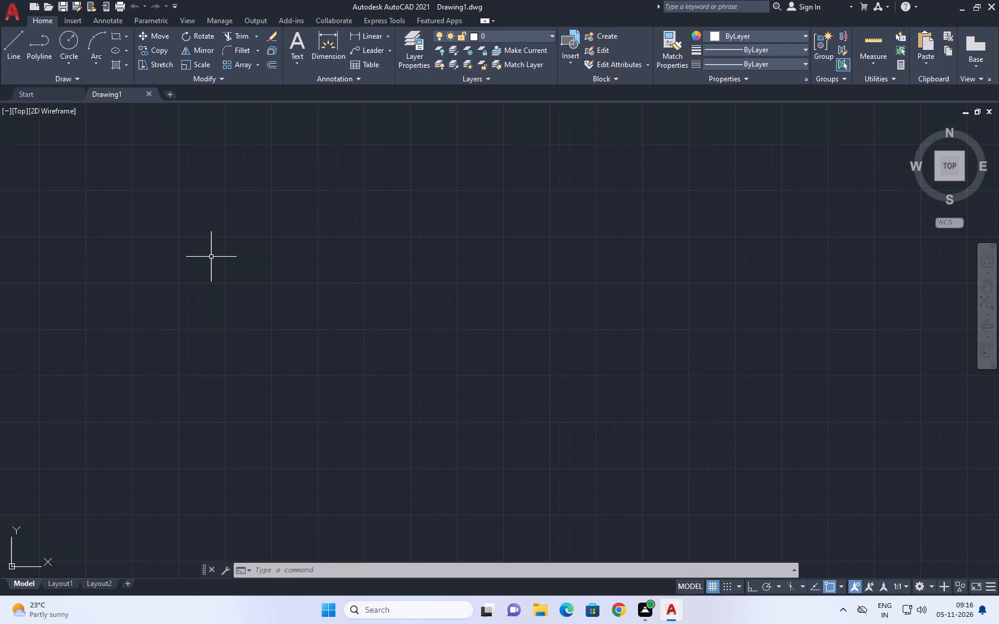
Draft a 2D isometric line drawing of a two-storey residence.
Save the new drawing as TRUSS TYPE BUILDING in the MANISHA folder on the Desktop.
{"action": "left_click", "coordinate": [18, 6]}
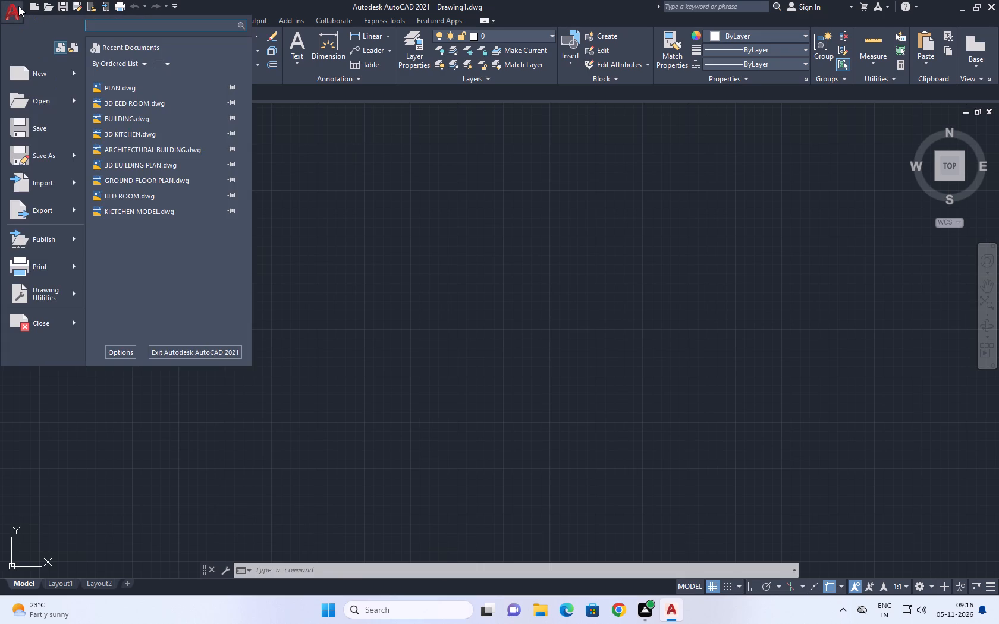
{"action": "left_click", "coordinate": [44, 151]}
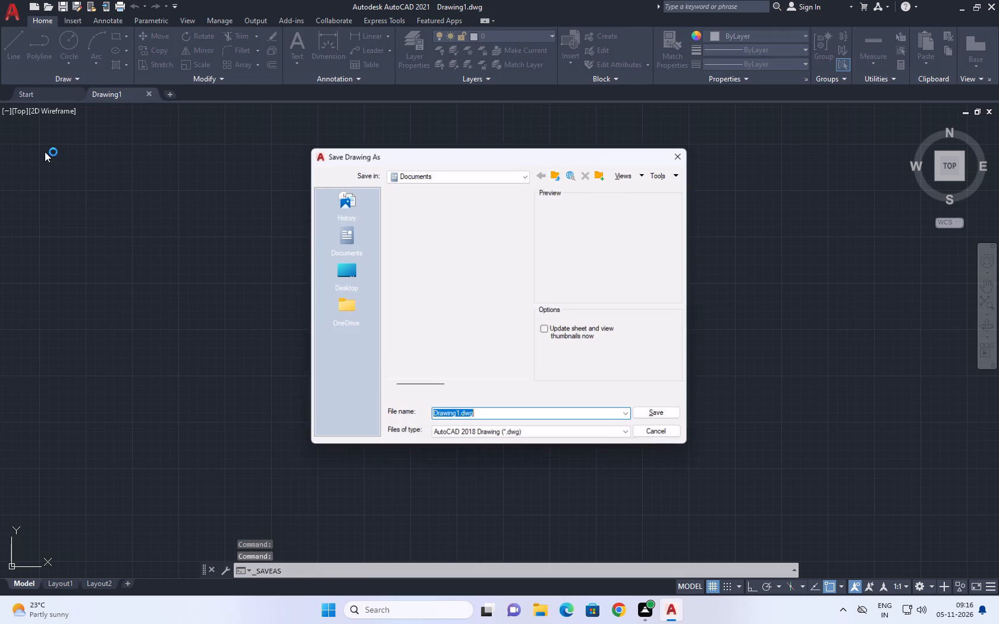
{"action": "left_click", "coordinate": [351, 286]}
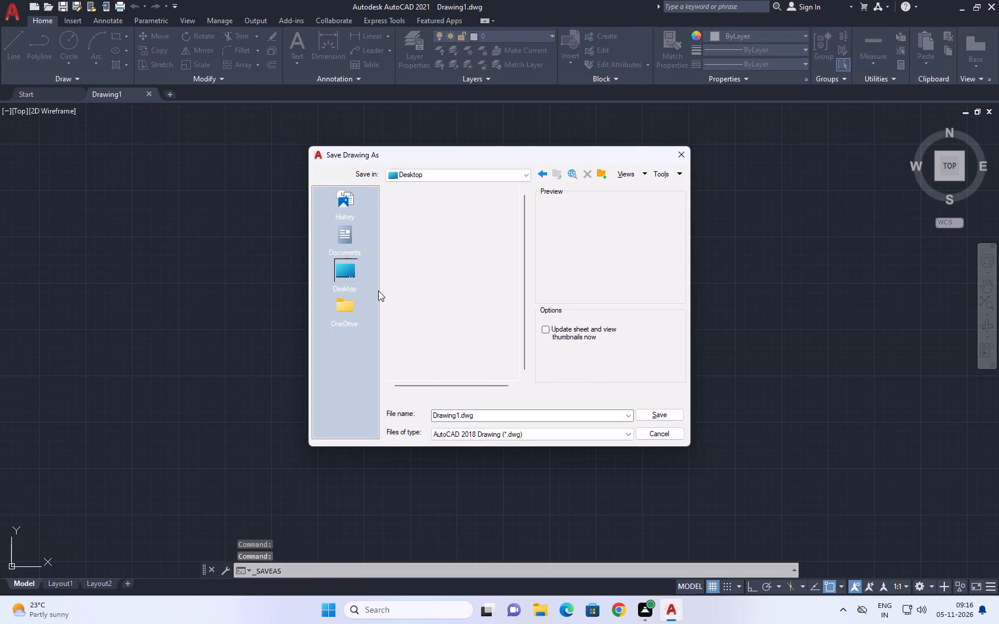
{"action": "double_click", "coordinate": [433, 342]}
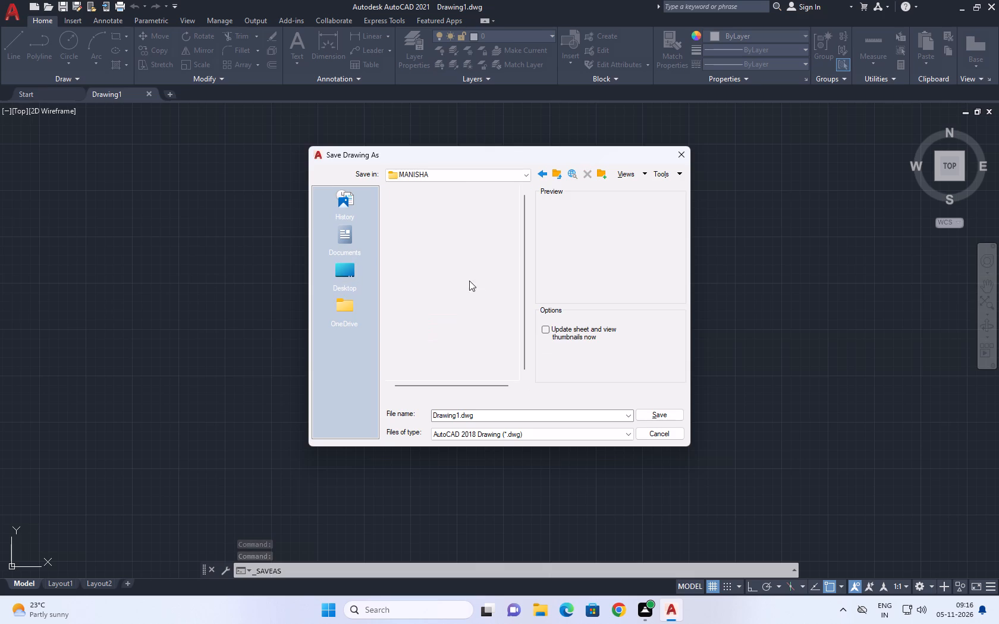
{"action": "double_click", "coordinate": [488, 414]}
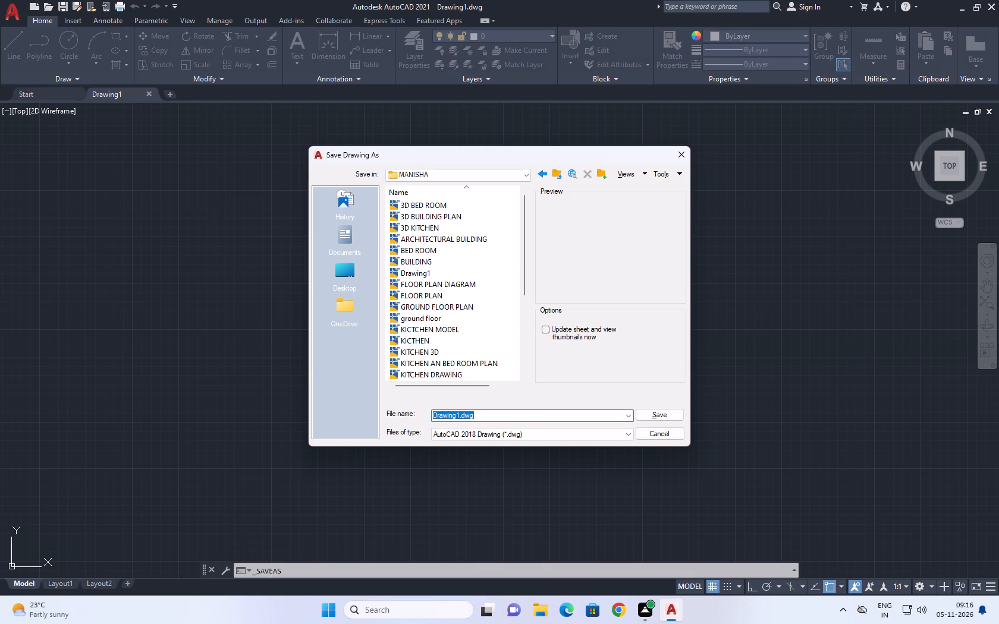
{"action": "type", "text": "TU"}
{"action": "key", "text": "BackSpace"}
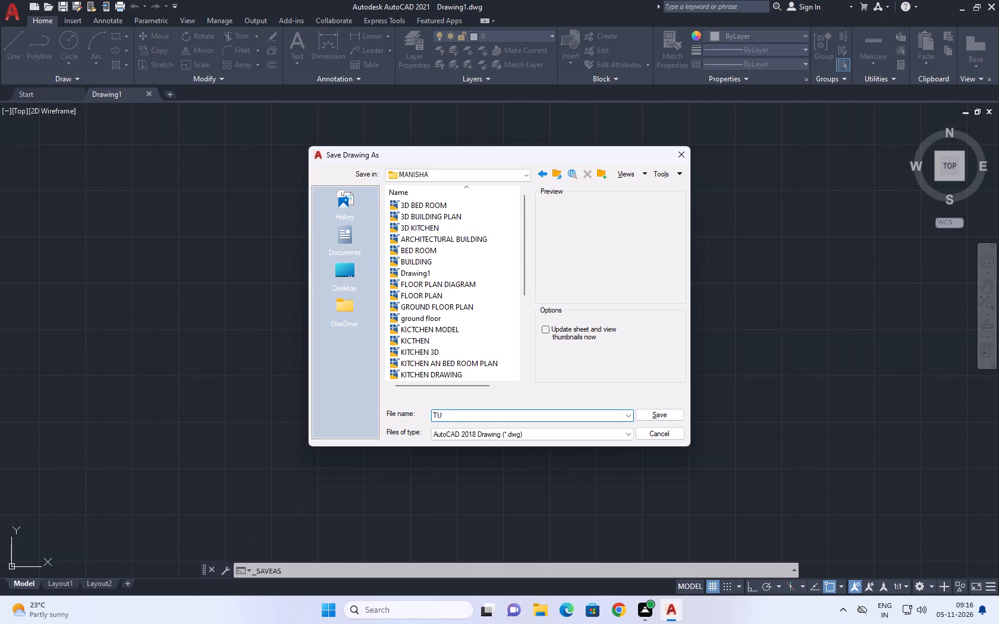
{"action": "type", "text": "RUSS"}
{"action": "key", "text": "space"}
{"action": "type", "text": "TP"}
{"action": "key", "text": "BackSpace"}
{"action": "type", "text": "YPE BUILDING"}
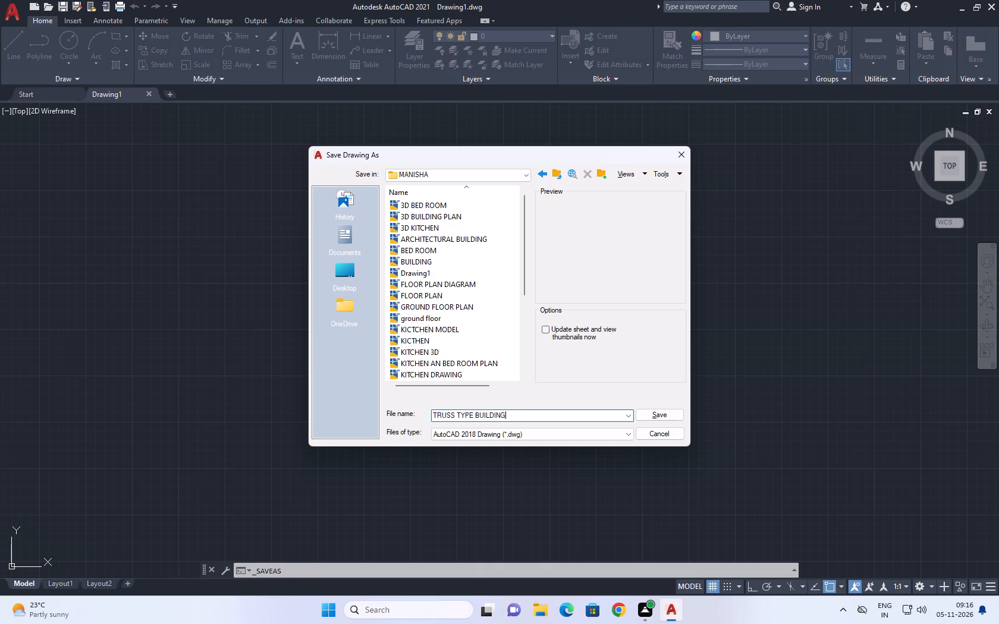
{"action": "left_click", "coordinate": [651, 413]}
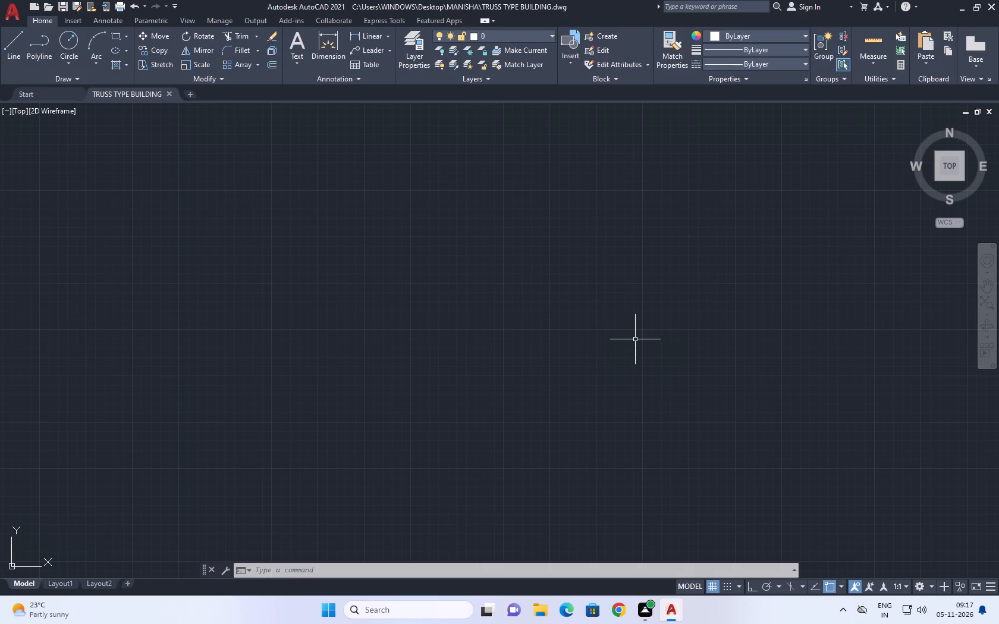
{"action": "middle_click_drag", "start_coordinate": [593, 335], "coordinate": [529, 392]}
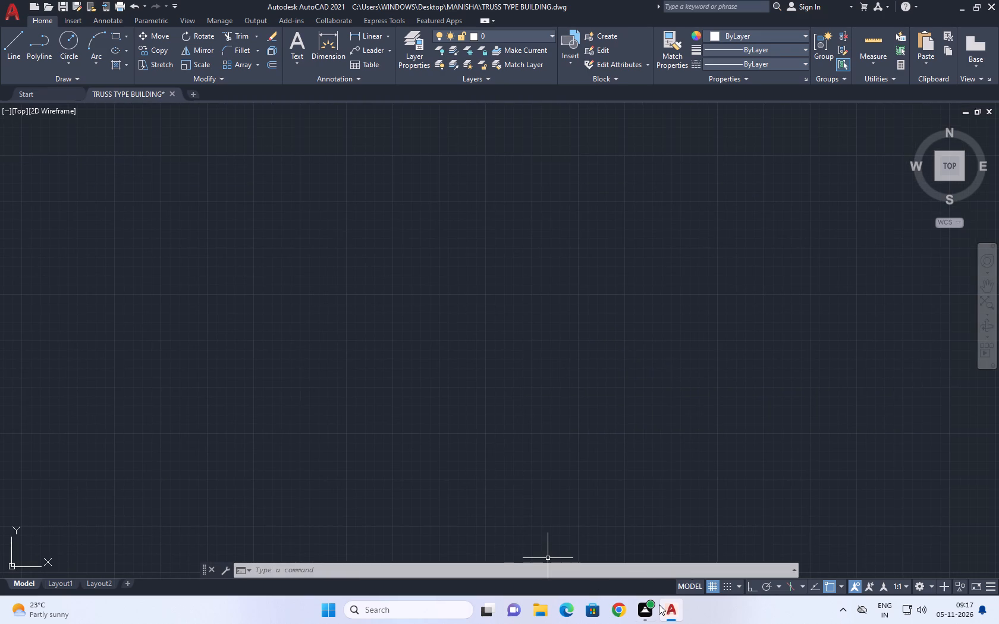
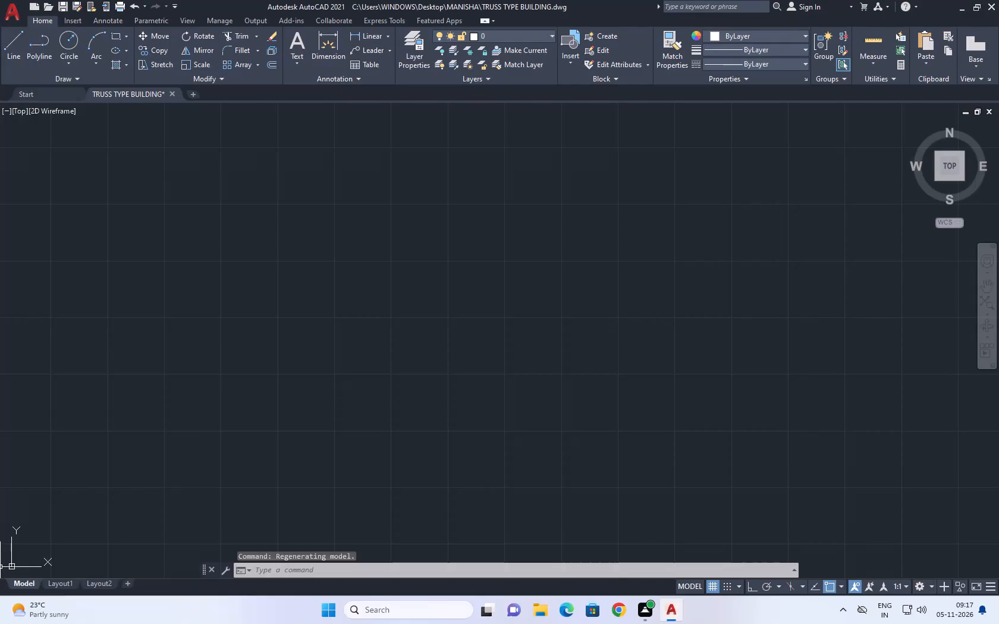
Open the drawing options and apply the existing Open and Save settings.
{"action": "type", "text": "OP"}
{"action": "key", "text": "space"}
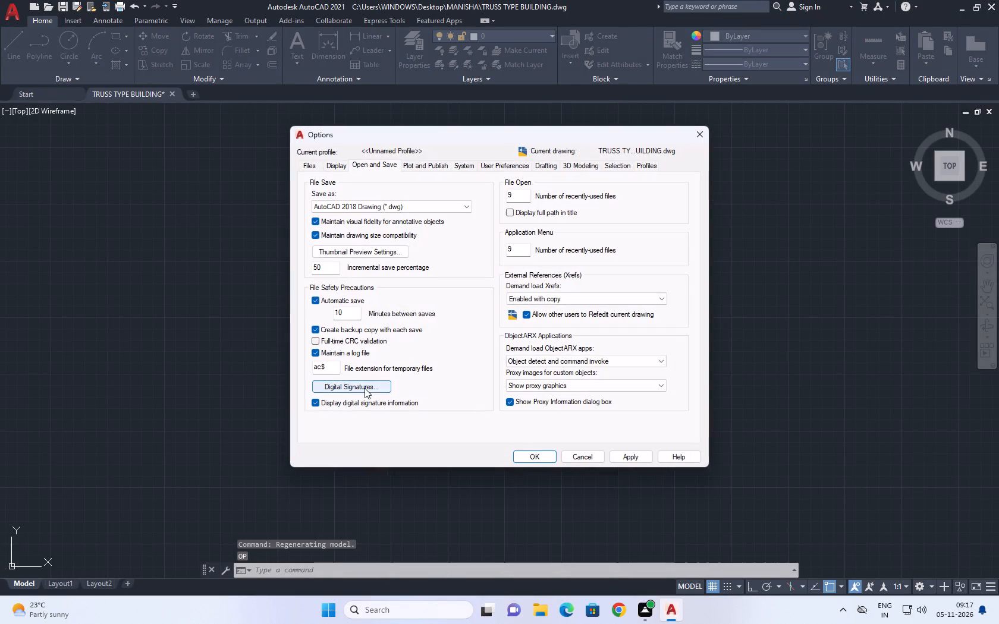
{"action": "left_click", "coordinate": [634, 452]}
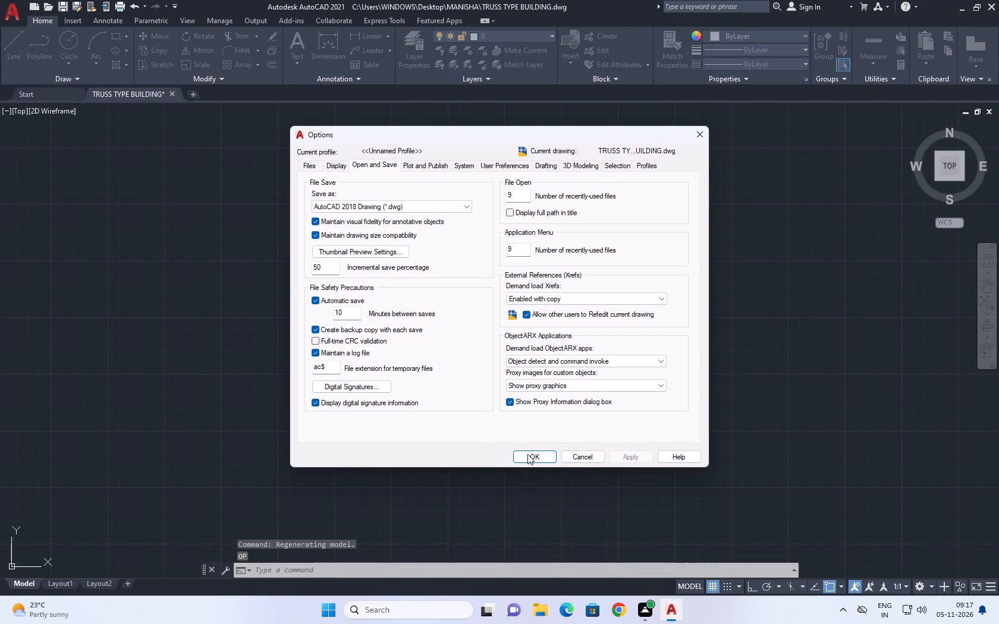
{"action": "left_click", "coordinate": [520, 452]}
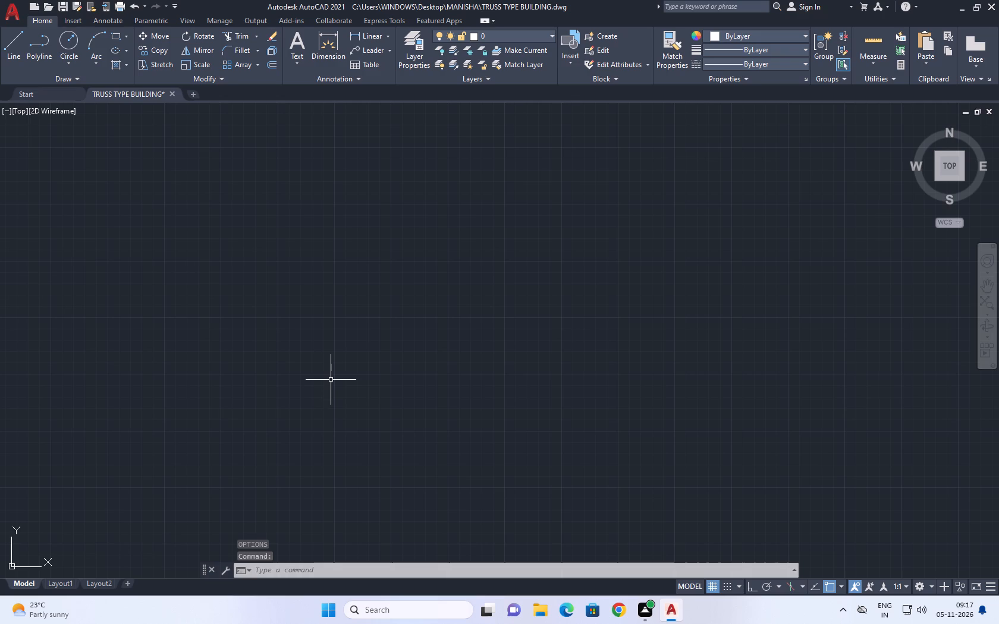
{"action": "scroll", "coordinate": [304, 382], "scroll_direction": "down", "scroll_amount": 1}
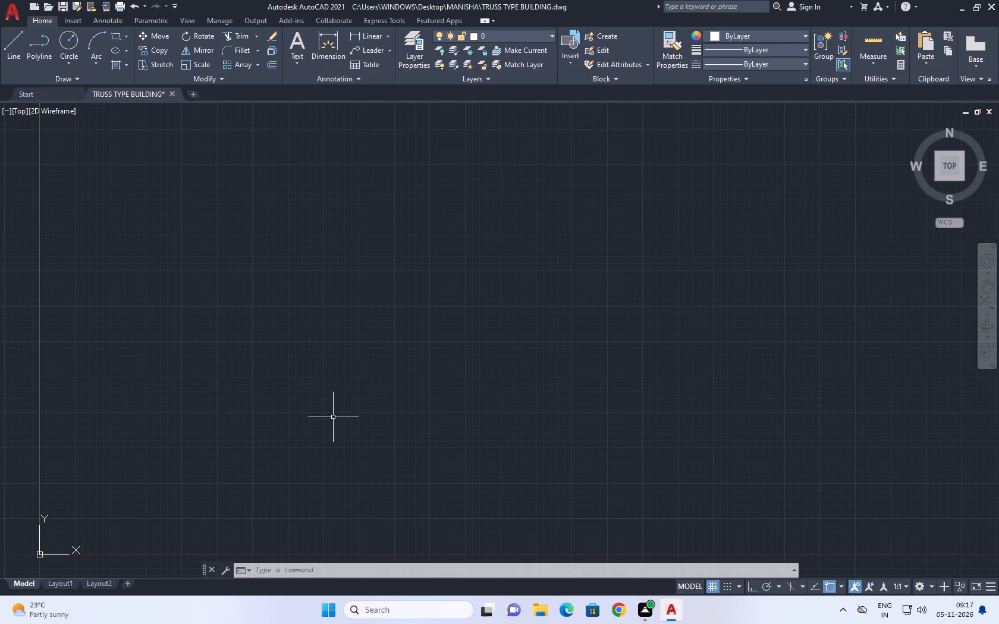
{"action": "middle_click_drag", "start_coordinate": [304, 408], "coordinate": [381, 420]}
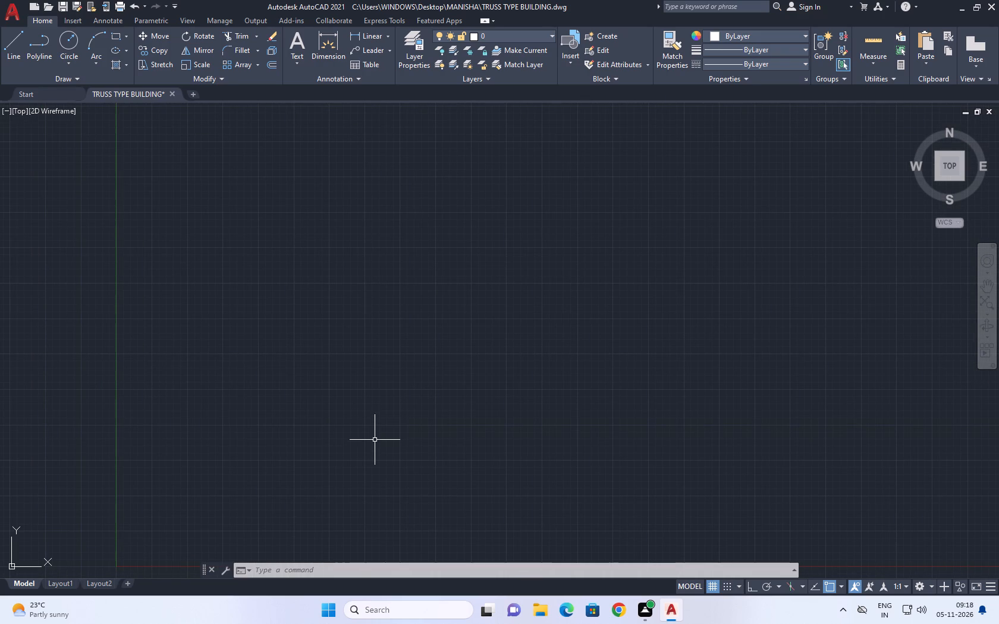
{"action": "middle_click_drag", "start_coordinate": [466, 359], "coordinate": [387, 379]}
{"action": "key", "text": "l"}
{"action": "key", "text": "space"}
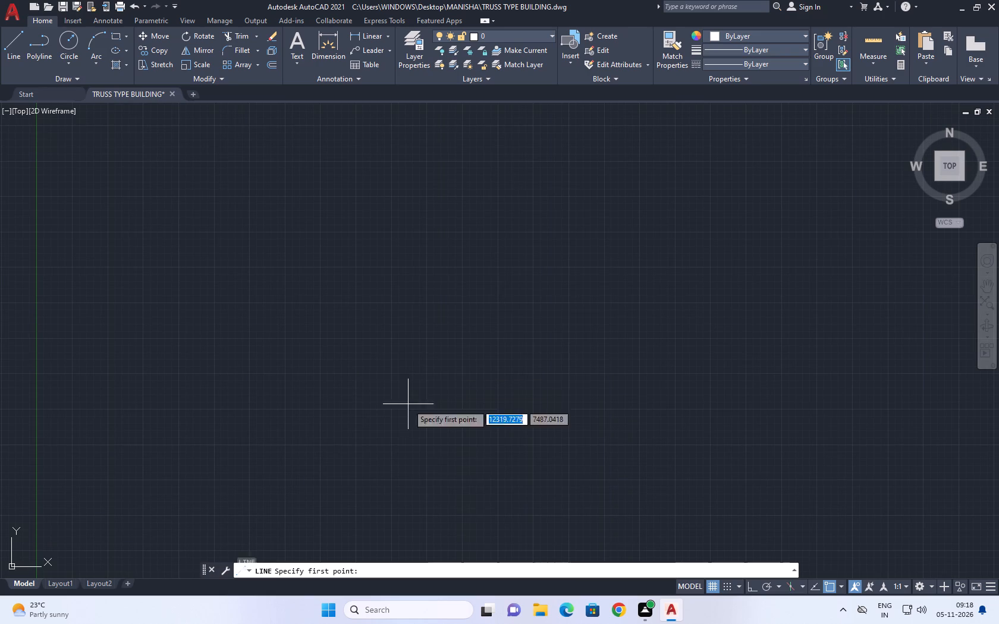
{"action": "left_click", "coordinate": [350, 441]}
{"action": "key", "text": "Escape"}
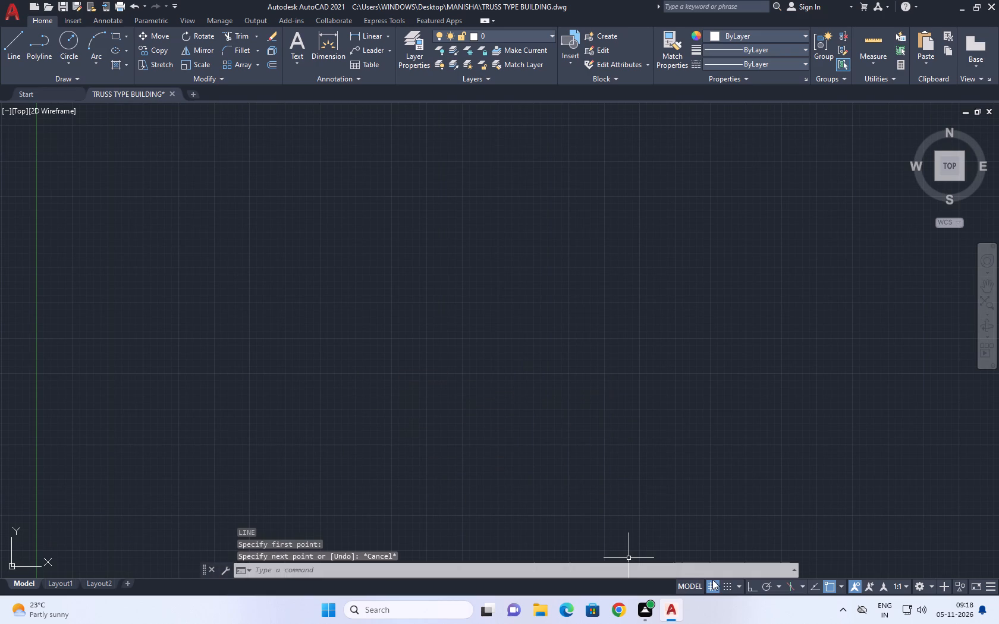
Turn on isometric drafting with the left isoplane.
{"action": "left_click", "coordinate": [791, 588]}
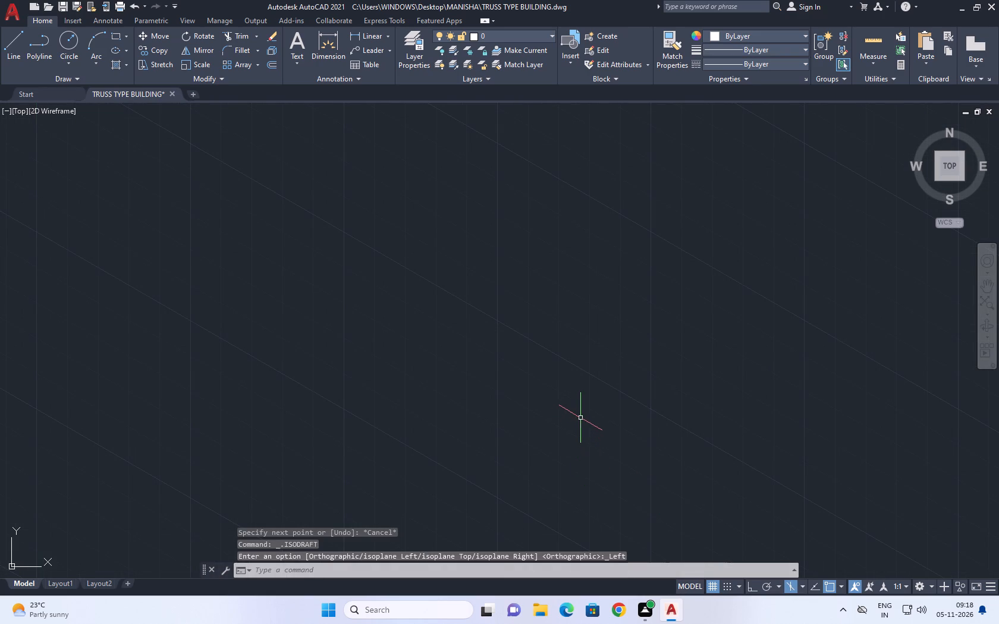
Modify the ISO-25 dimension style to decimal primary units with 0.00 precision and set it as the current style.
{"action": "type", "text": "D"}
{"action": "key", "text": "space"}
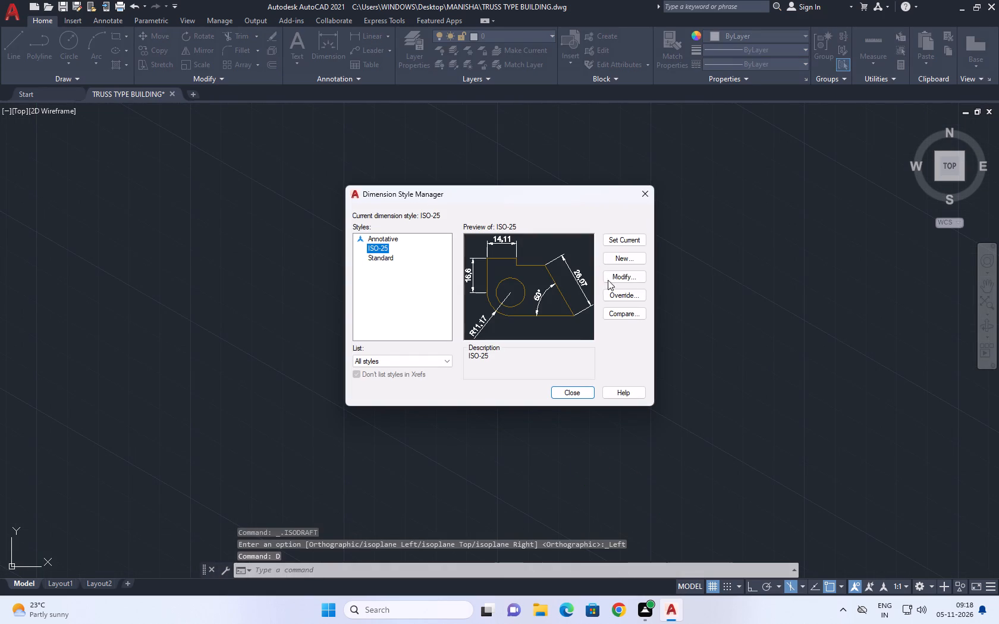
{"action": "left_click", "coordinate": [610, 281]}
{"action": "left_click", "coordinate": [445, 198]}
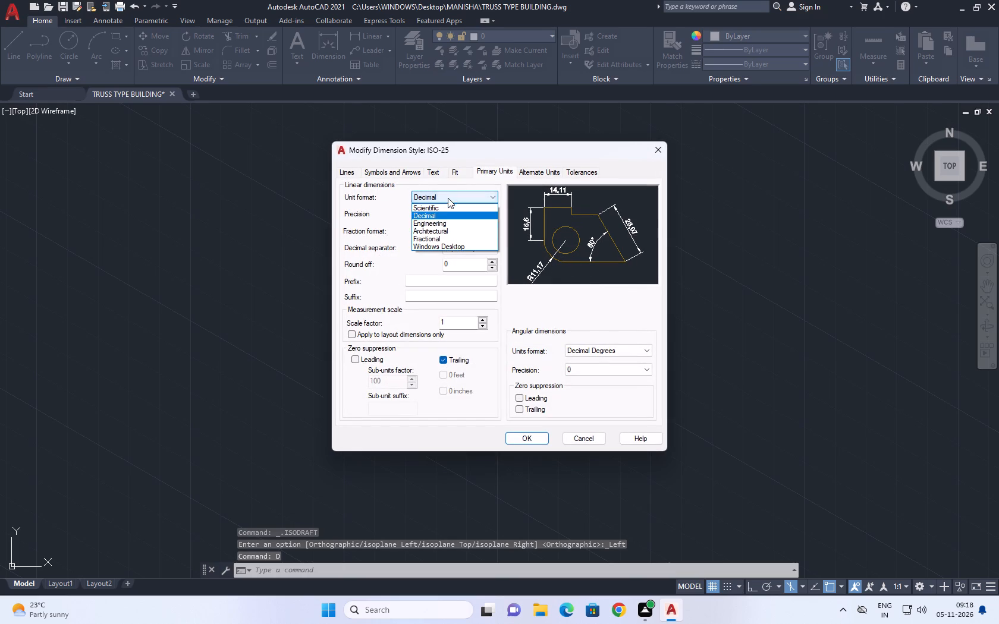
{"action": "left_click", "coordinate": [441, 214]}
{"action": "left_click_drag", "start_coordinate": [442, 213], "coordinate": [442, 218]}
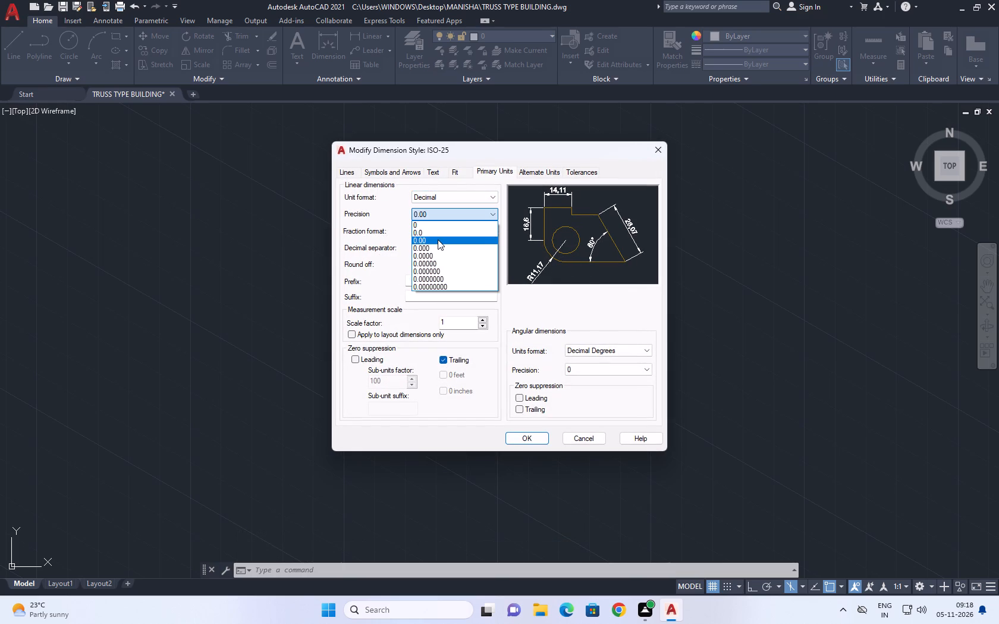
{"action": "left_click", "coordinate": [439, 240]}
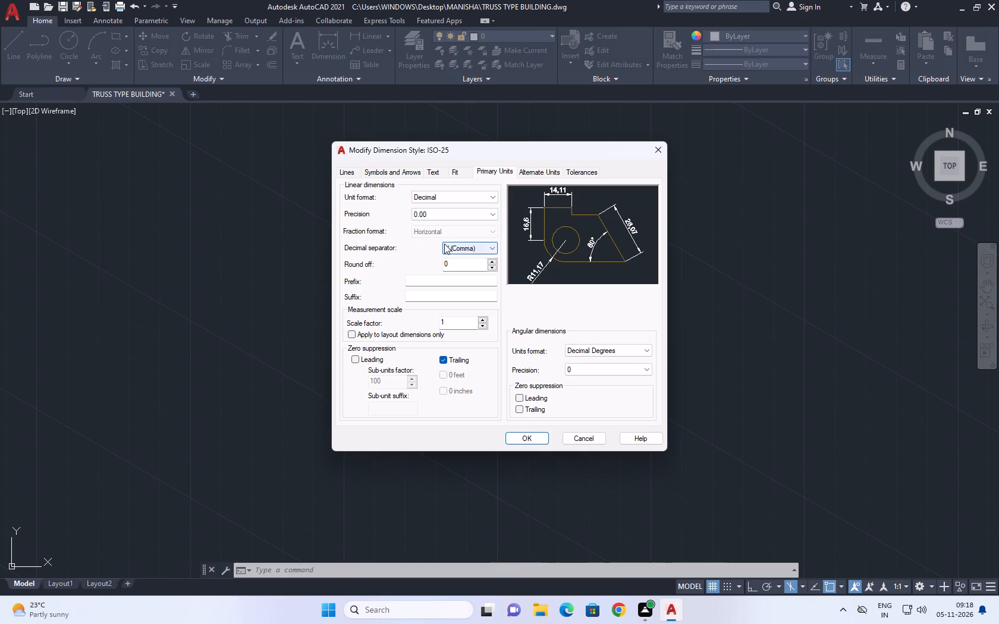
{"action": "left_click", "coordinate": [530, 443]}
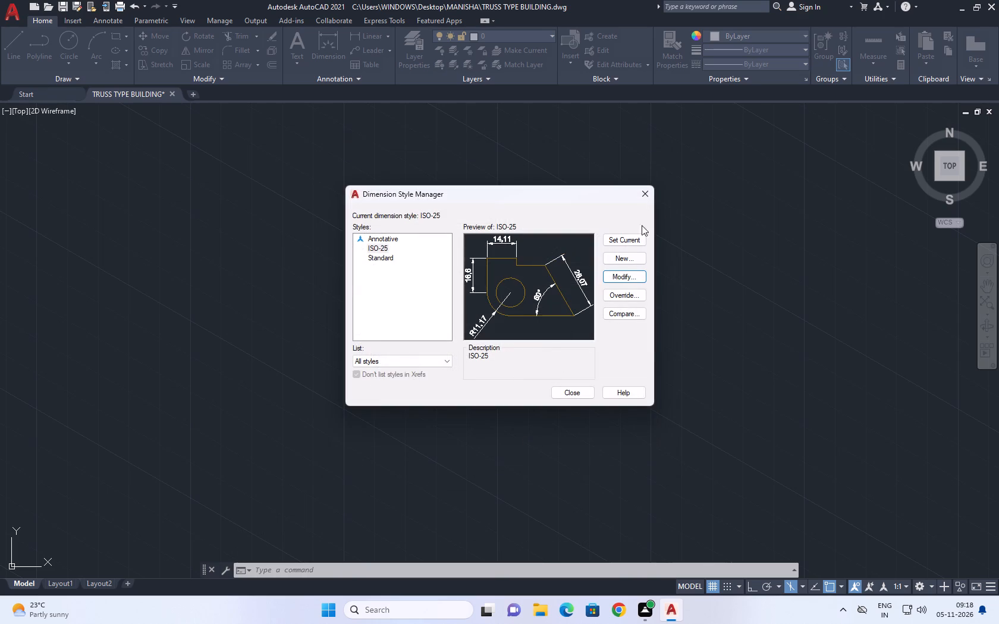
{"action": "left_click", "coordinate": [618, 241]}
{"action": "left_click", "coordinate": [649, 196]}
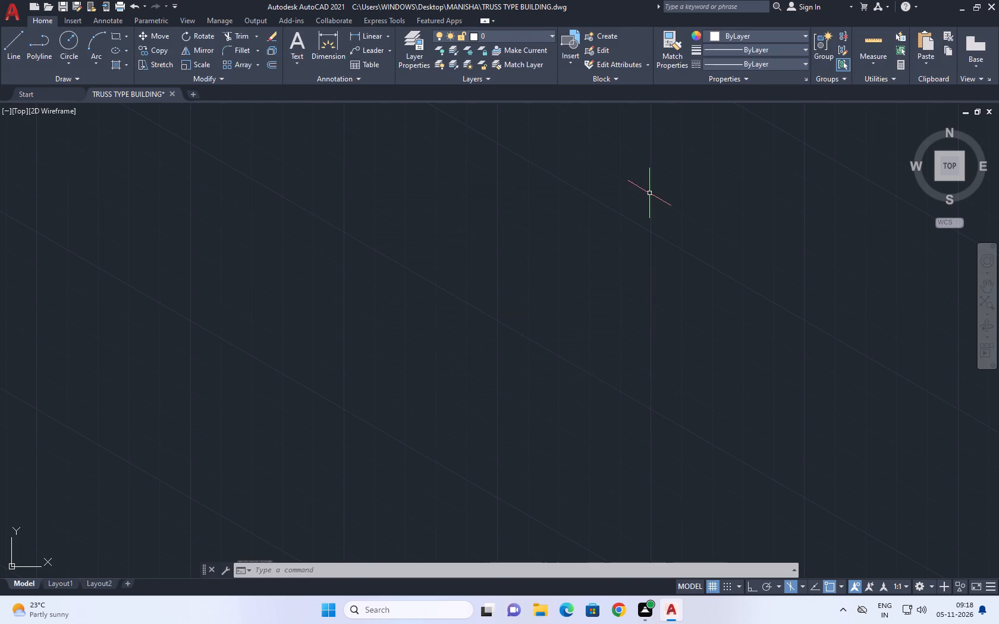
Configure the drawing units to 0.00 length precision with an insertion scale in meters.
{"action": "key", "text": "u"}
{"action": "key", "text": "n"}
{"action": "key", "text": "space"}
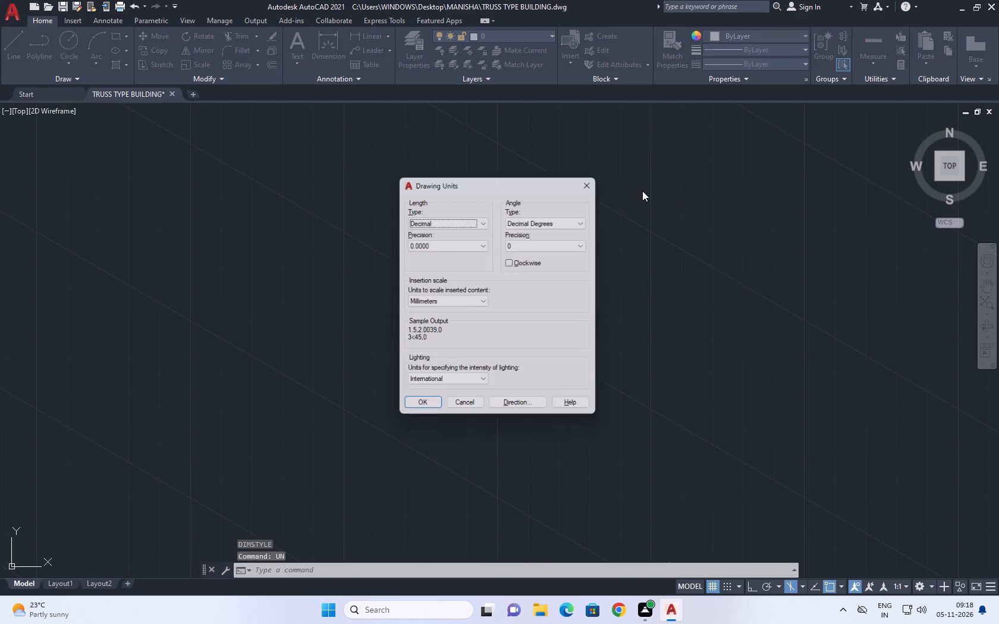
{"action": "left_click", "coordinate": [450, 244]}
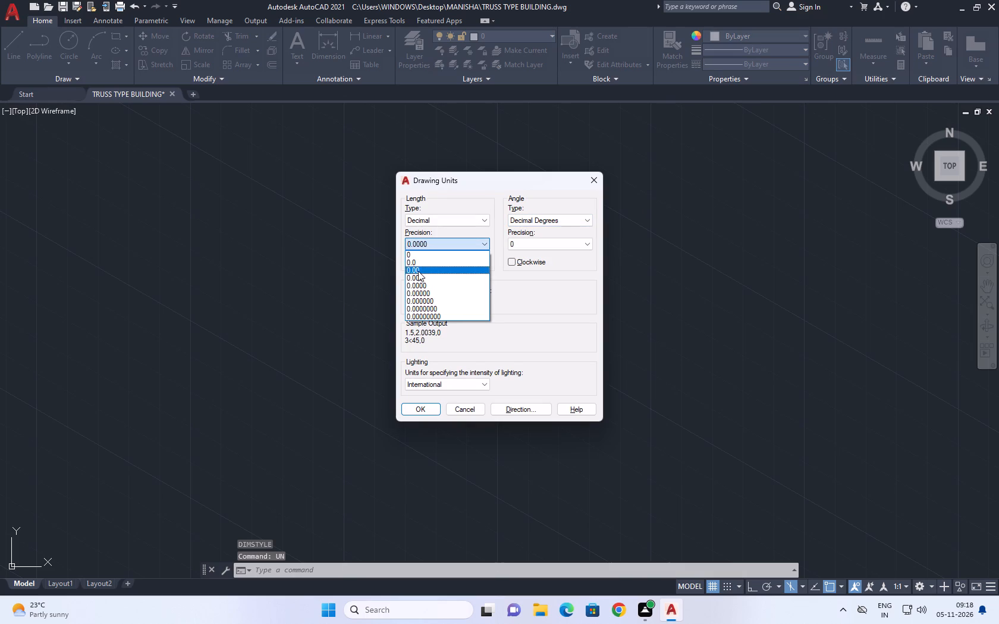
{"action": "left_click", "coordinate": [418, 271]}
{"action": "left_click", "coordinate": [441, 303]}
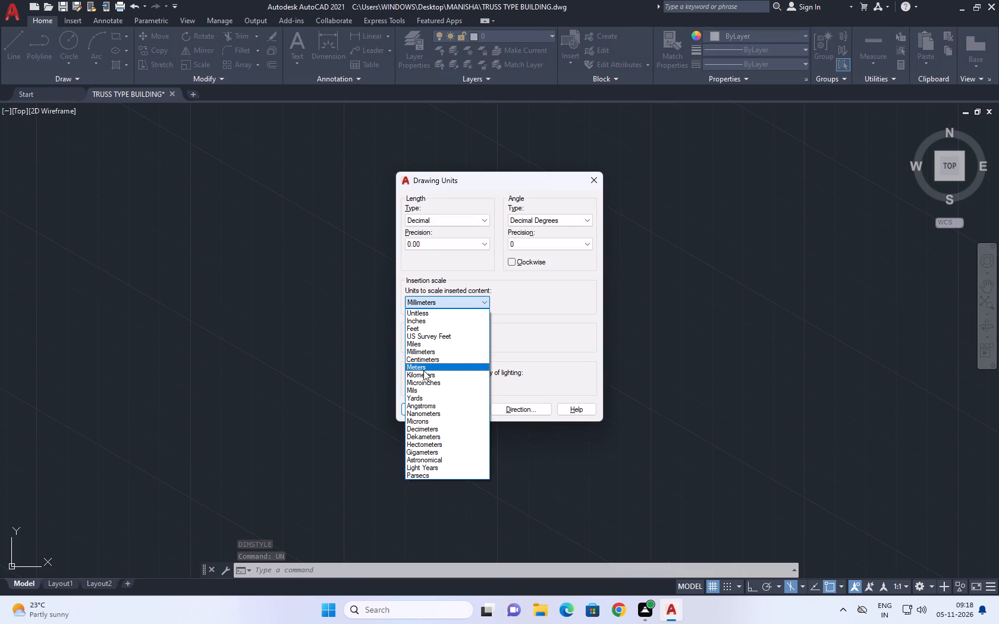
{"action": "left_click", "coordinate": [425, 370]}
{"action": "left_click", "coordinate": [426, 408]}
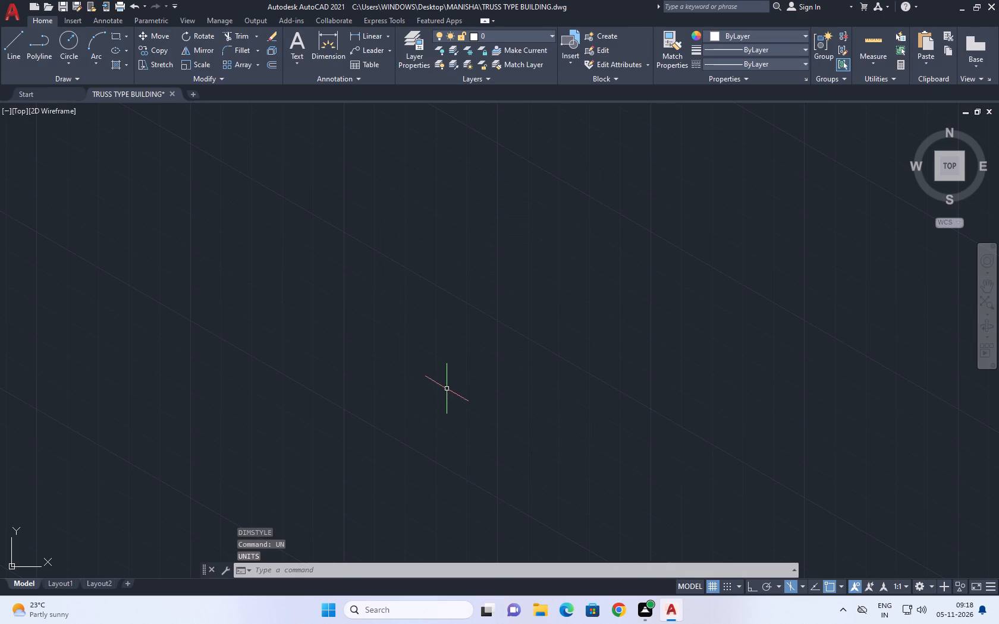
Recheck the primary units of the ISO-25 dimension style and keep it as the current style.
{"action": "key", "text": "d"}
{"action": "key", "text": "space"}
{"action": "left_click", "coordinate": [637, 273]}
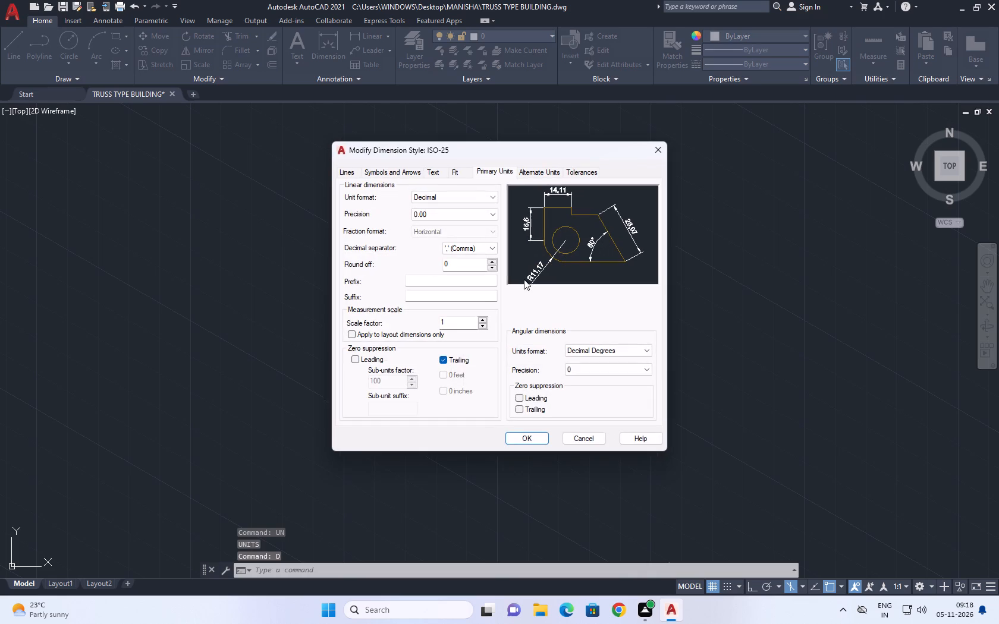
{"action": "left_click", "coordinate": [526, 433]}
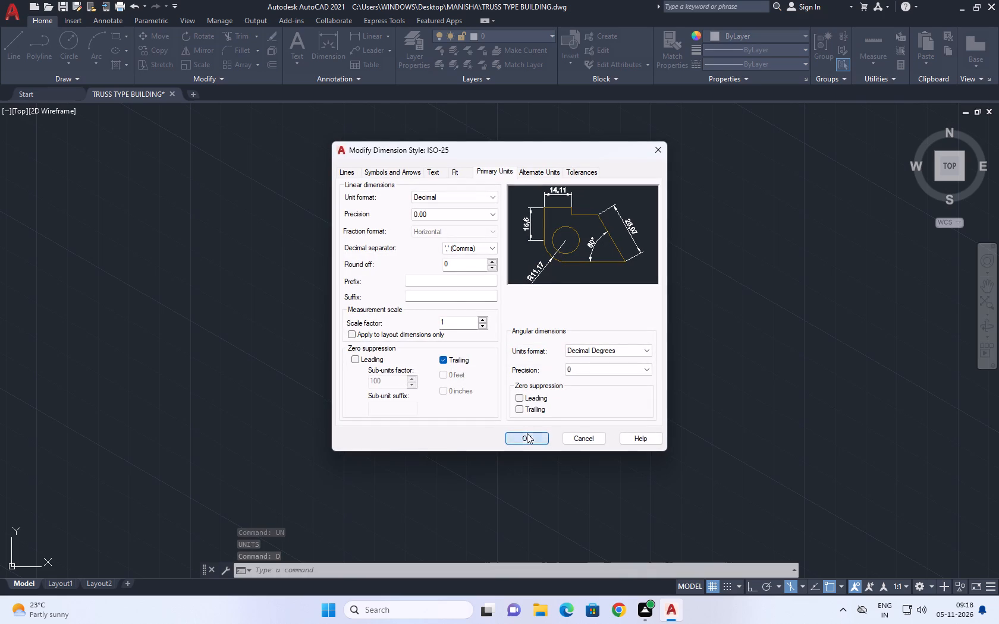
{"action": "left_click", "coordinate": [608, 240]}
{"action": "left_click", "coordinate": [646, 193]}
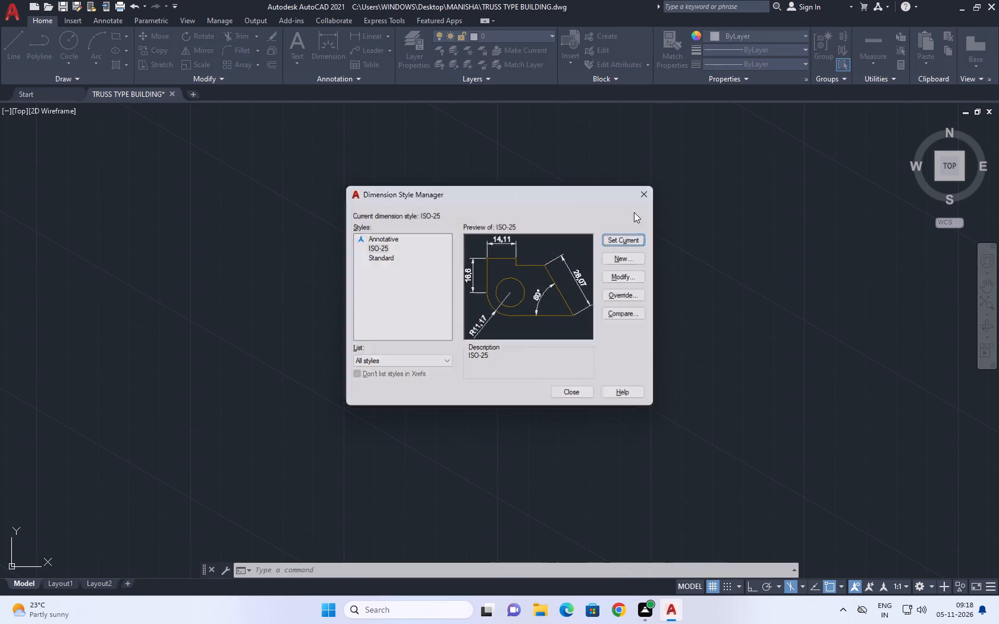
Draw one vertical construction line through a free point in the empty drawing area.
{"action": "middle_click_drag", "start_coordinate": [562, 294], "coordinate": [535, 322]}
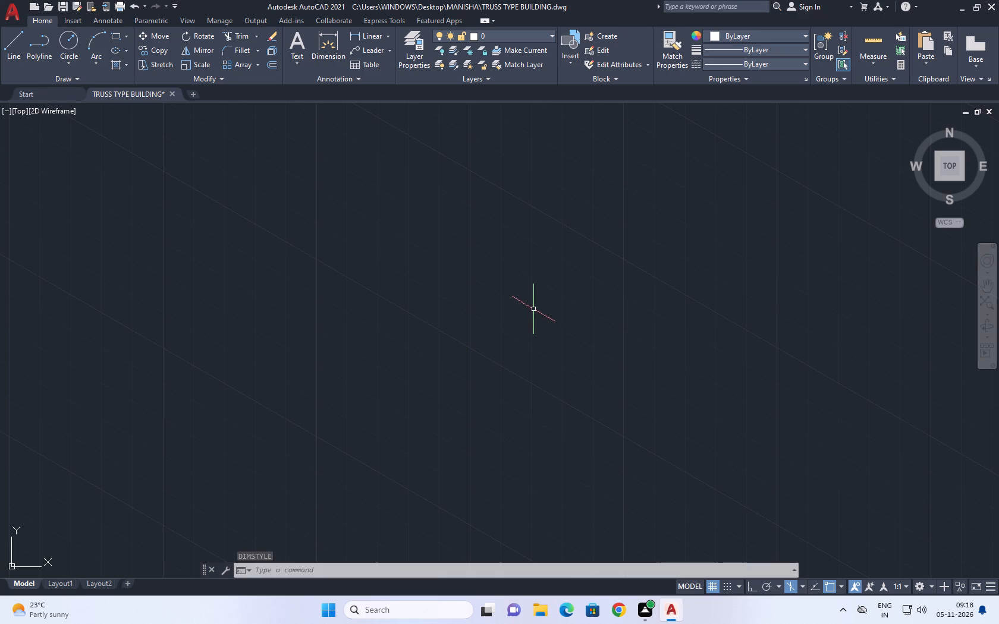
{"action": "key", "text": "x"}
{"action": "key", "text": "l"}
{"action": "key", "text": "space"}
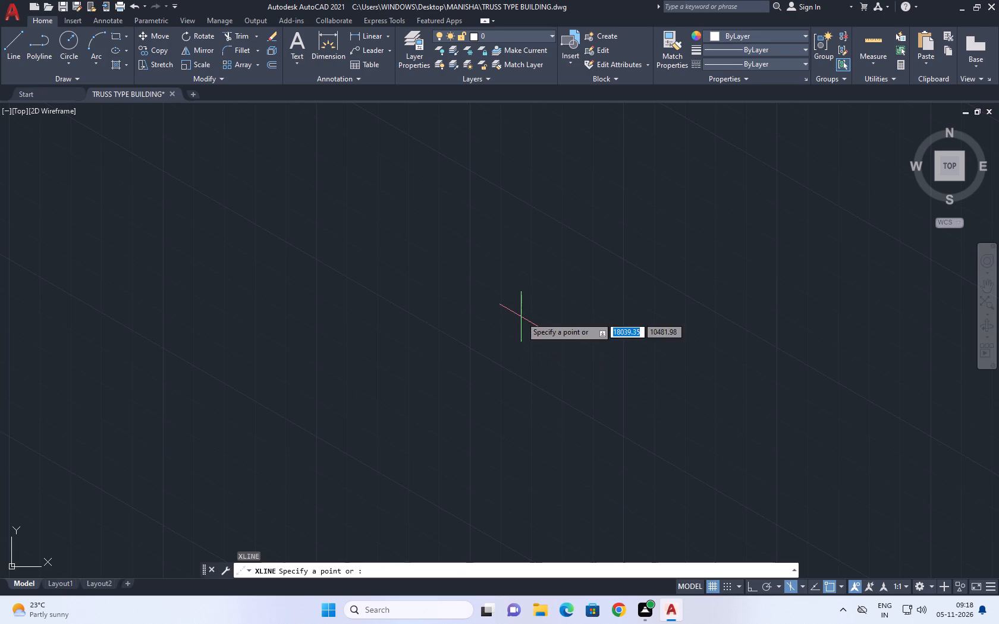
{"action": "type", "text": "V"}
{"action": "key", "text": "space"}
{"action": "left_click_drag", "start_coordinate": [371, 327], "coordinate": [362, 323]}
{"action": "key", "text": "Escape"}
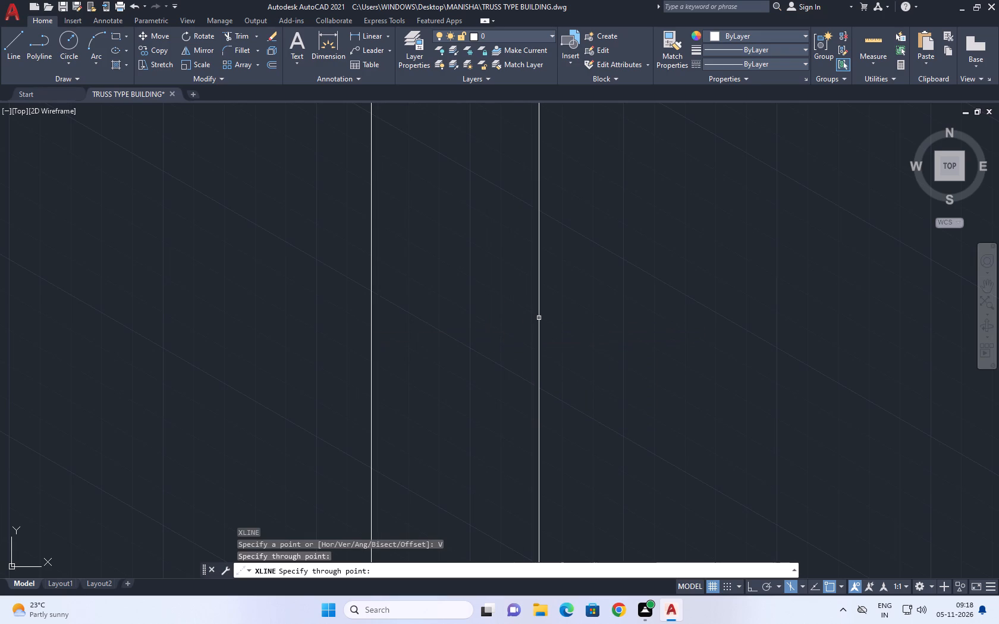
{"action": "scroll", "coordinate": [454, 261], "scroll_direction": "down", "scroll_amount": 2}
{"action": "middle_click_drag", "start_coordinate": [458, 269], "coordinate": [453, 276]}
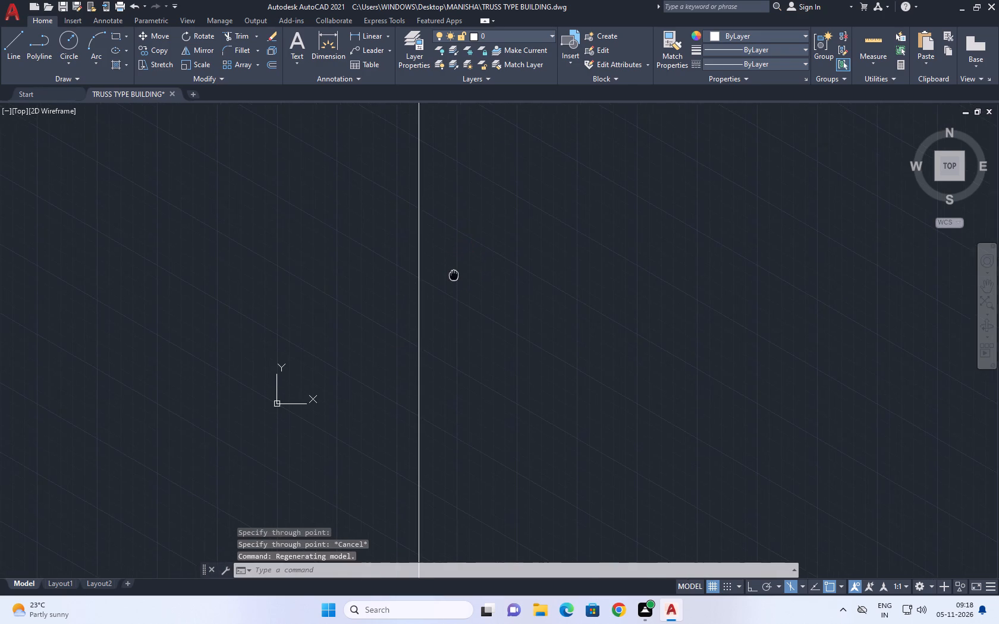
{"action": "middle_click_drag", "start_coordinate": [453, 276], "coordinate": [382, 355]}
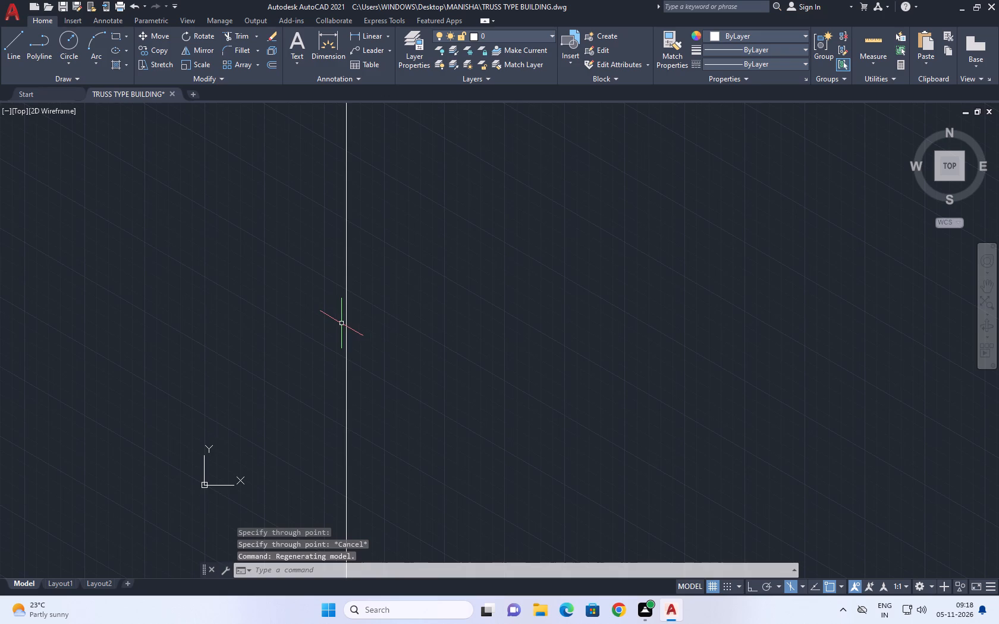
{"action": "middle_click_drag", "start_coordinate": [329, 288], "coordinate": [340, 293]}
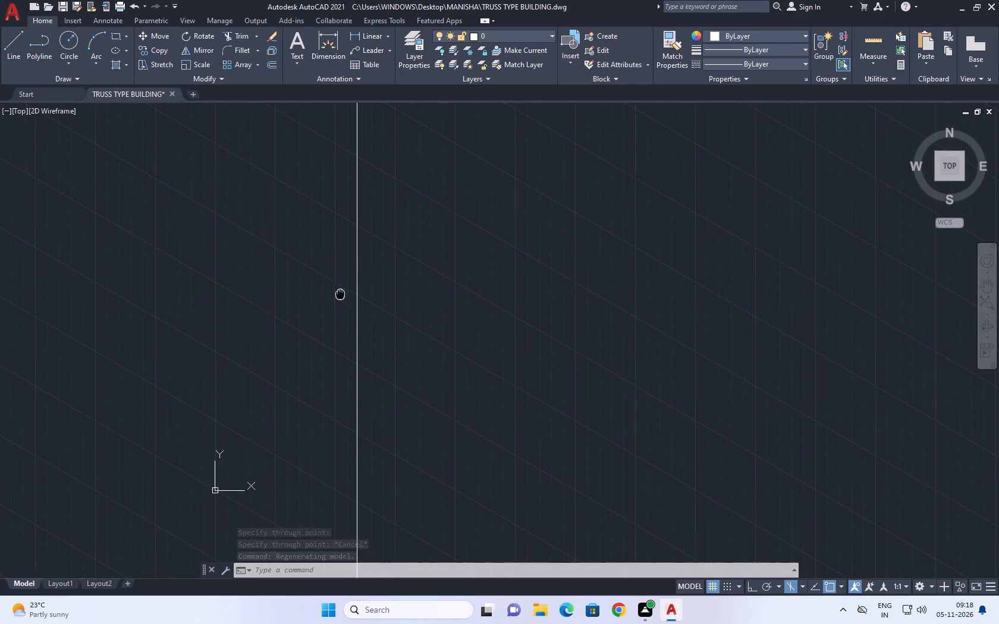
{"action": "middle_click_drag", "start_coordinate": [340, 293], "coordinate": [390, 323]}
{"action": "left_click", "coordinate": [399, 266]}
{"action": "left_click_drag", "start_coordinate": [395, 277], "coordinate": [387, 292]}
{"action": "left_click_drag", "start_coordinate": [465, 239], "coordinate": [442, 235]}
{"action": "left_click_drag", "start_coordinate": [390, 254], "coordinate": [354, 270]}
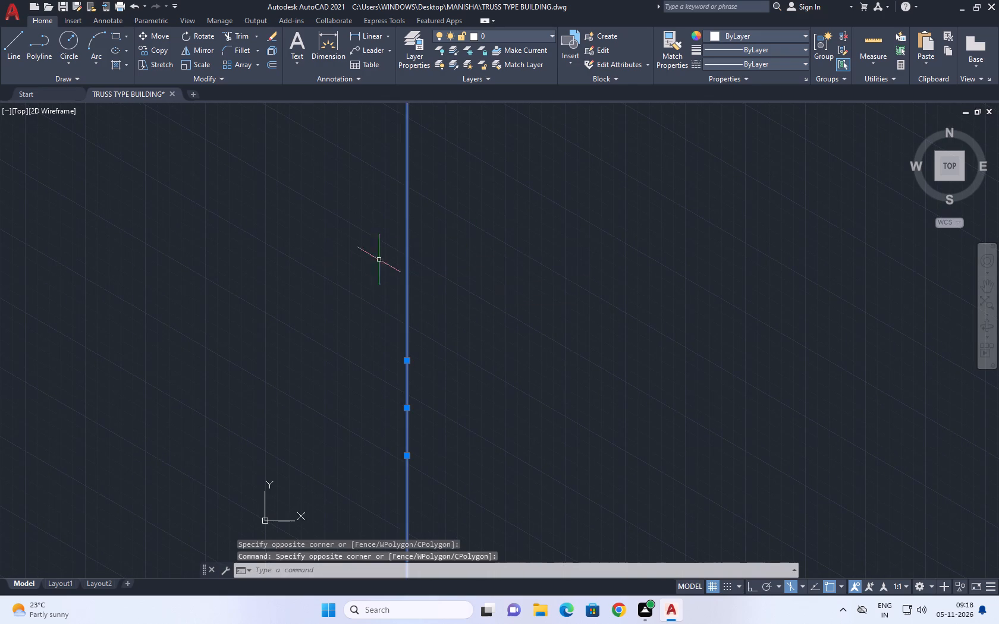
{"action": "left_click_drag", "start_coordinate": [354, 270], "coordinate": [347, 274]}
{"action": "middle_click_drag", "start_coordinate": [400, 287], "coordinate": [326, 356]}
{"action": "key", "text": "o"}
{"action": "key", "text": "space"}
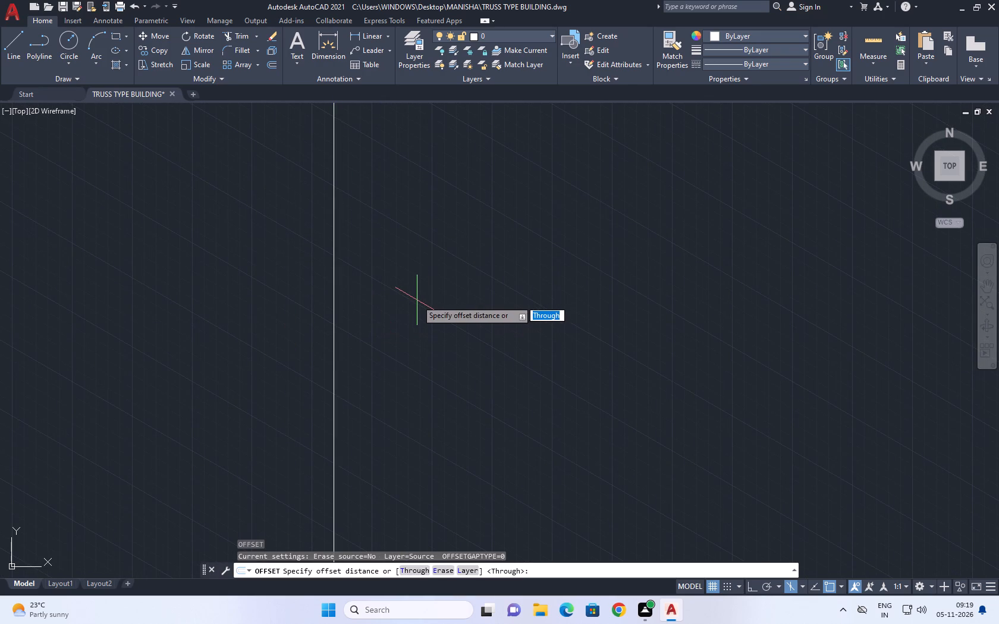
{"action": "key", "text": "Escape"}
Copy the vertical construction line 1.50 along the 30° axis, with Ortho on and the top isoplane active.
{"action": "left_click_drag", "start_coordinate": [398, 282], "coordinate": [347, 289]}
{"action": "left_click_drag", "start_coordinate": [281, 323], "coordinate": [247, 344]}
{"action": "key", "text": "c"}
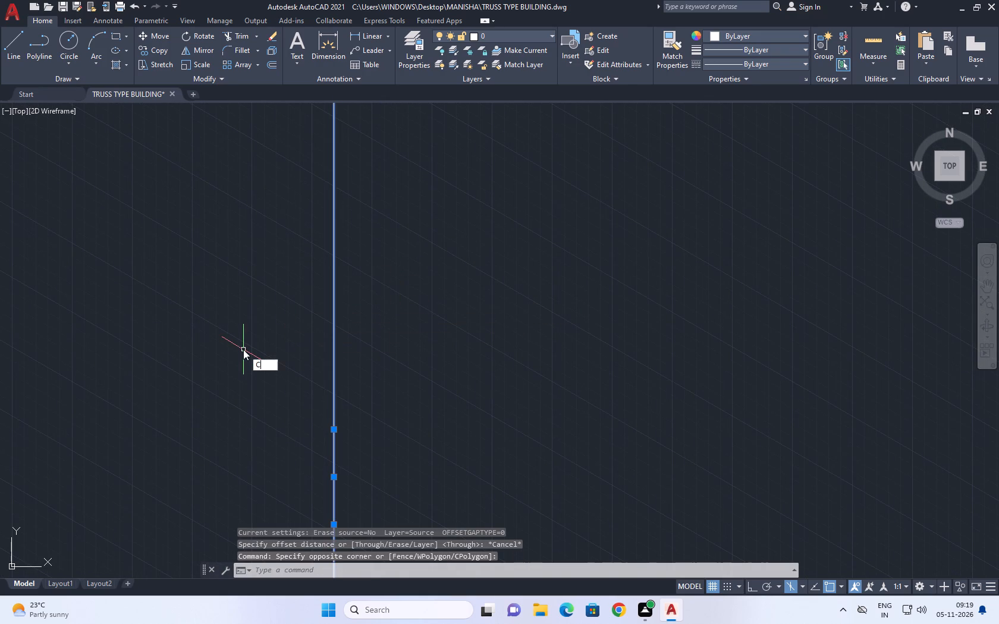
{"action": "key", "text": "o"}
{"action": "key", "text": "space"}
{"action": "left_click", "coordinate": [328, 361]}
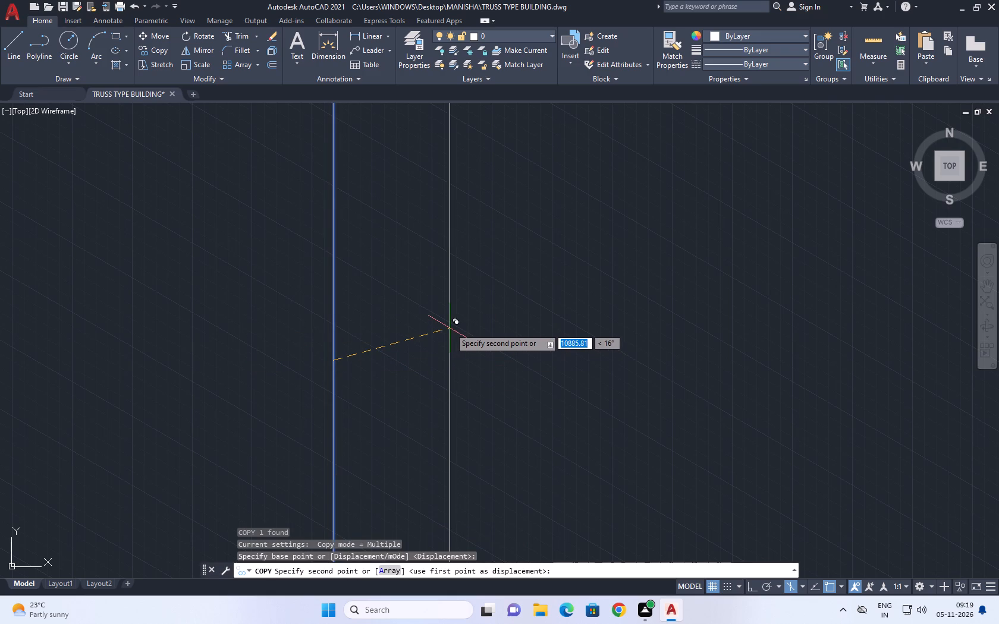
{"action": "key", "text": "F8"}
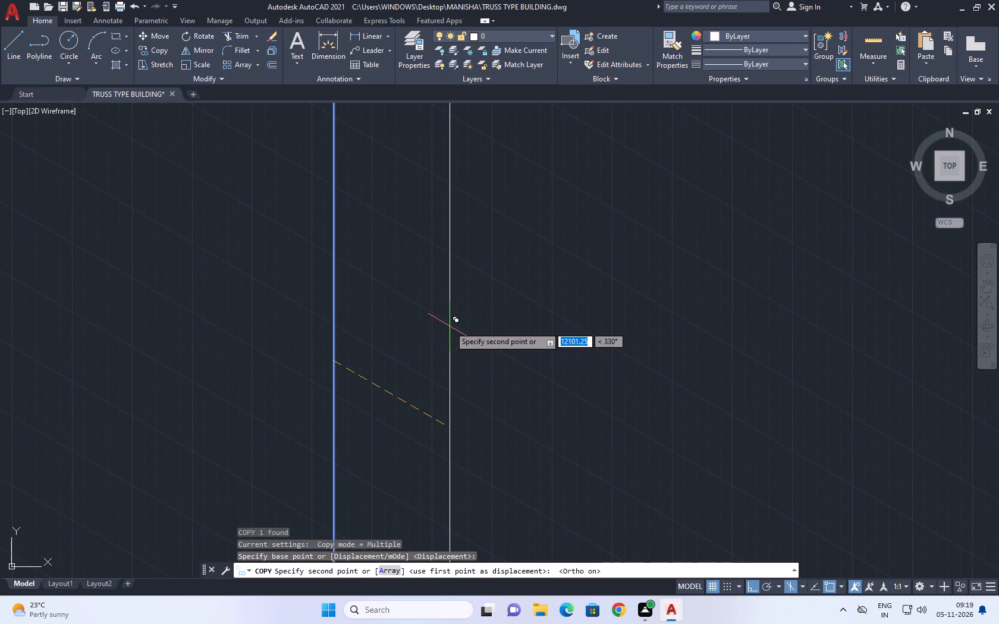
{"action": "key", "text": "F5"}
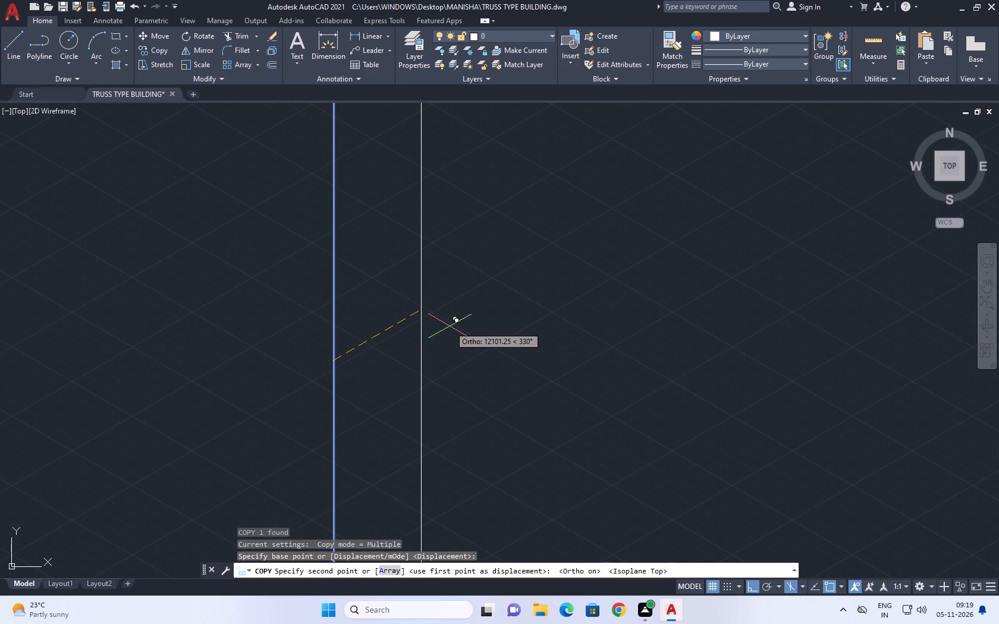
{"action": "type", "text": "1.50"}
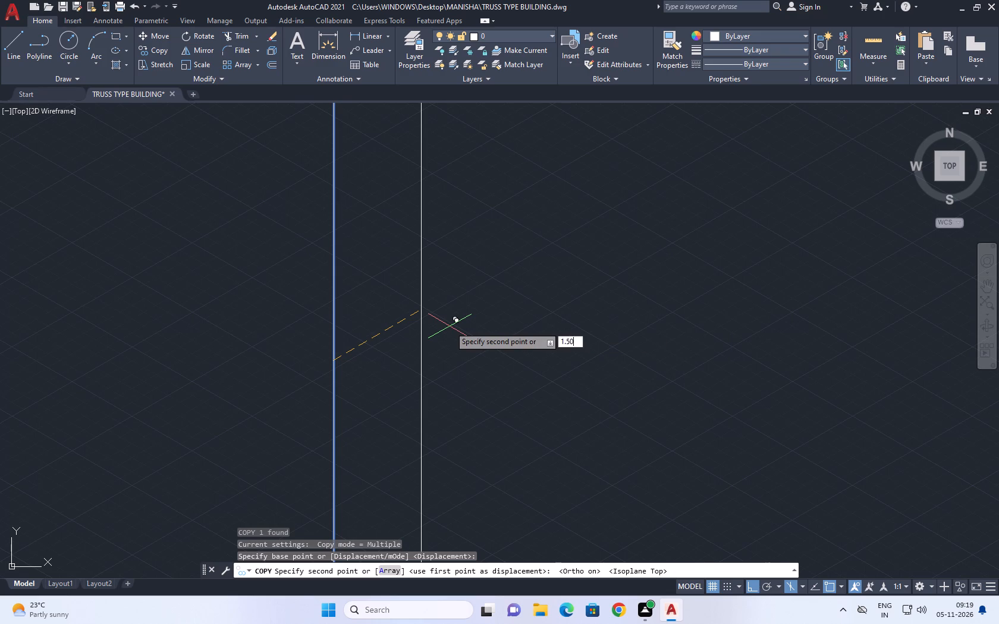
{"action": "key", "text": "Return"}
{"action": "key", "text": "Escape"}
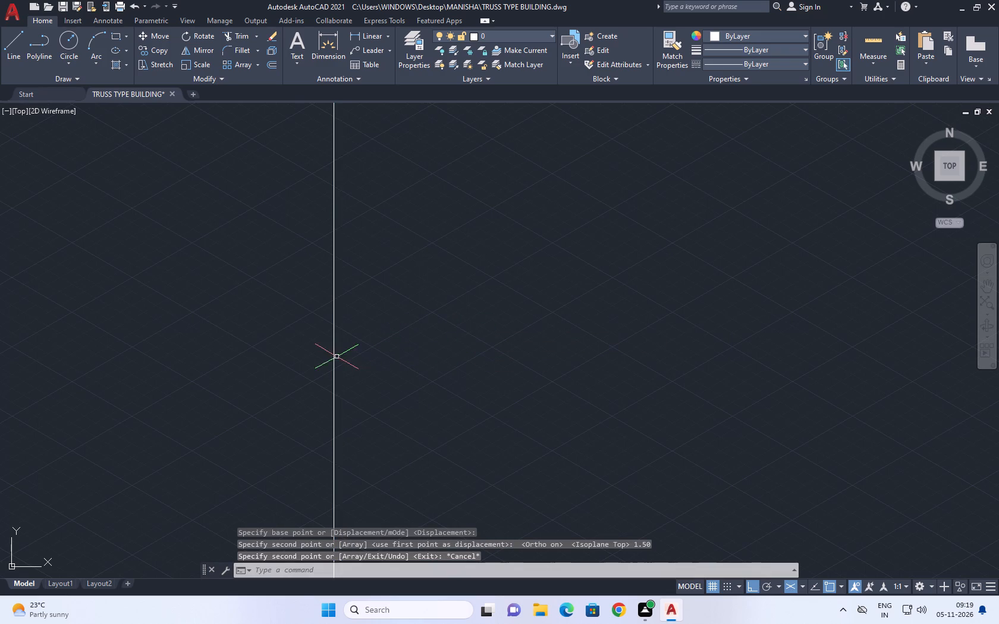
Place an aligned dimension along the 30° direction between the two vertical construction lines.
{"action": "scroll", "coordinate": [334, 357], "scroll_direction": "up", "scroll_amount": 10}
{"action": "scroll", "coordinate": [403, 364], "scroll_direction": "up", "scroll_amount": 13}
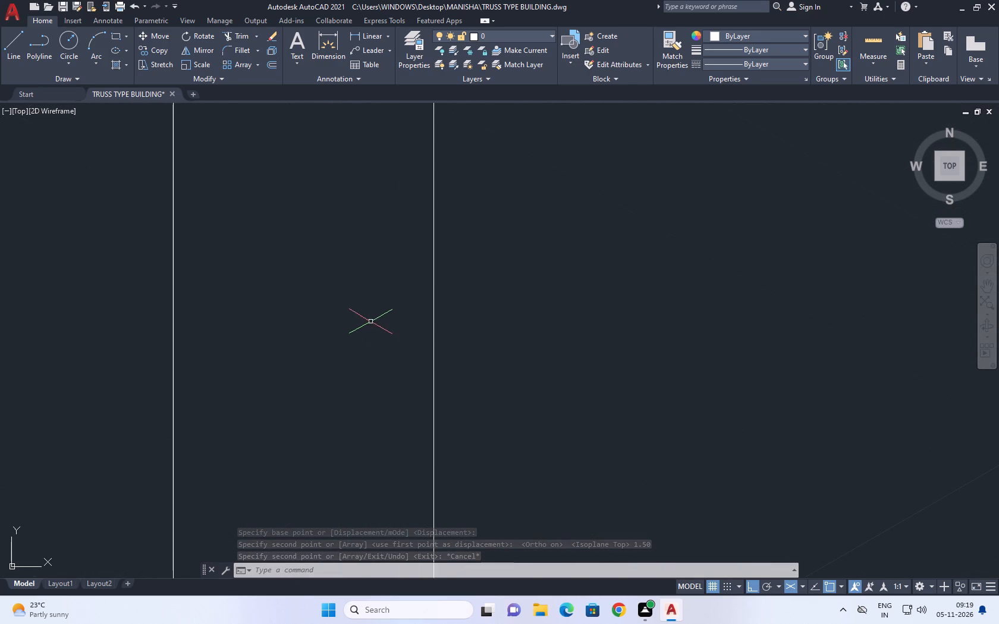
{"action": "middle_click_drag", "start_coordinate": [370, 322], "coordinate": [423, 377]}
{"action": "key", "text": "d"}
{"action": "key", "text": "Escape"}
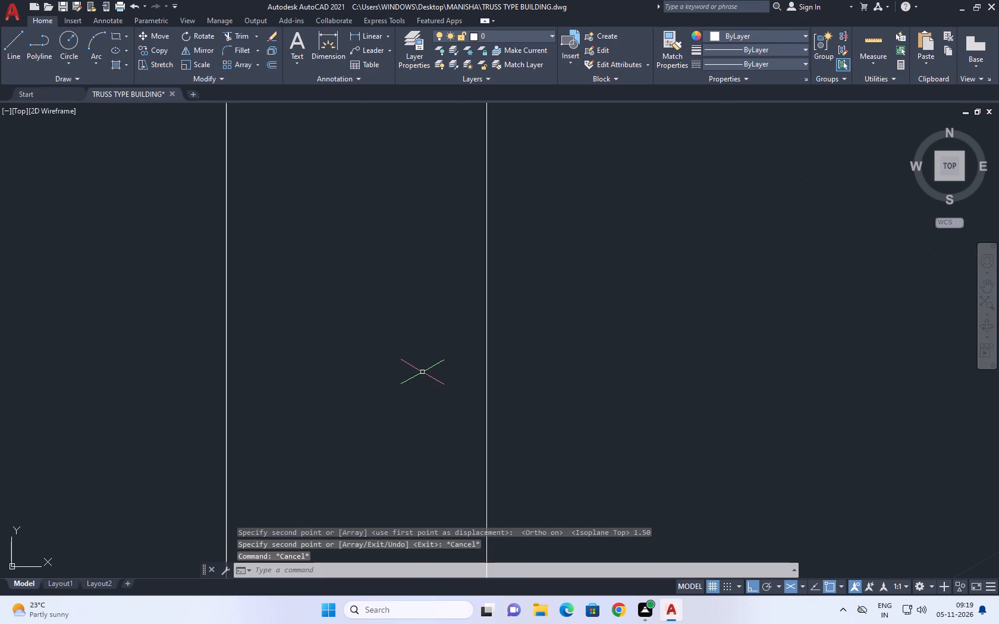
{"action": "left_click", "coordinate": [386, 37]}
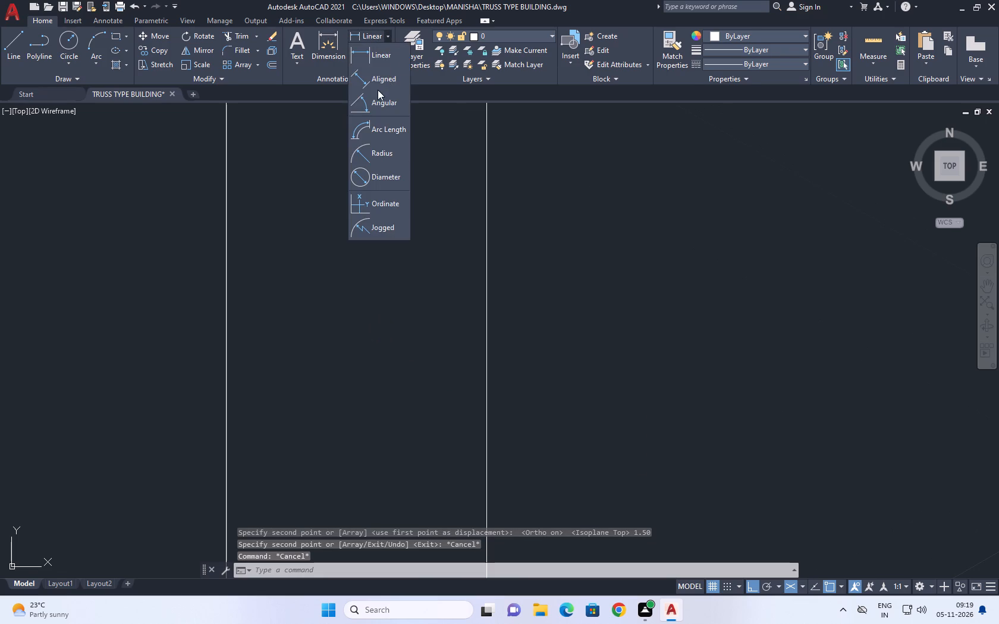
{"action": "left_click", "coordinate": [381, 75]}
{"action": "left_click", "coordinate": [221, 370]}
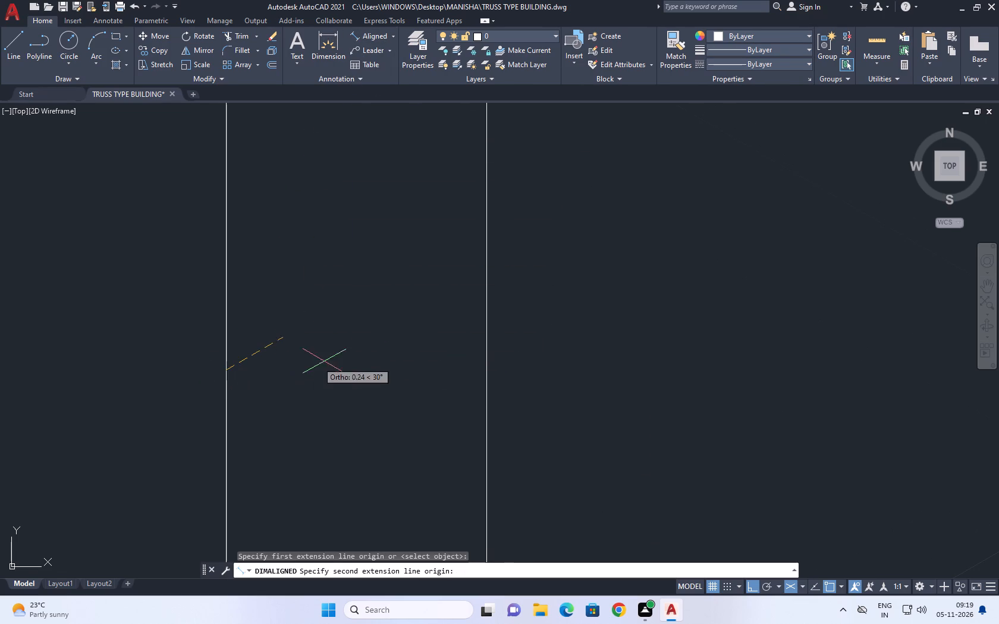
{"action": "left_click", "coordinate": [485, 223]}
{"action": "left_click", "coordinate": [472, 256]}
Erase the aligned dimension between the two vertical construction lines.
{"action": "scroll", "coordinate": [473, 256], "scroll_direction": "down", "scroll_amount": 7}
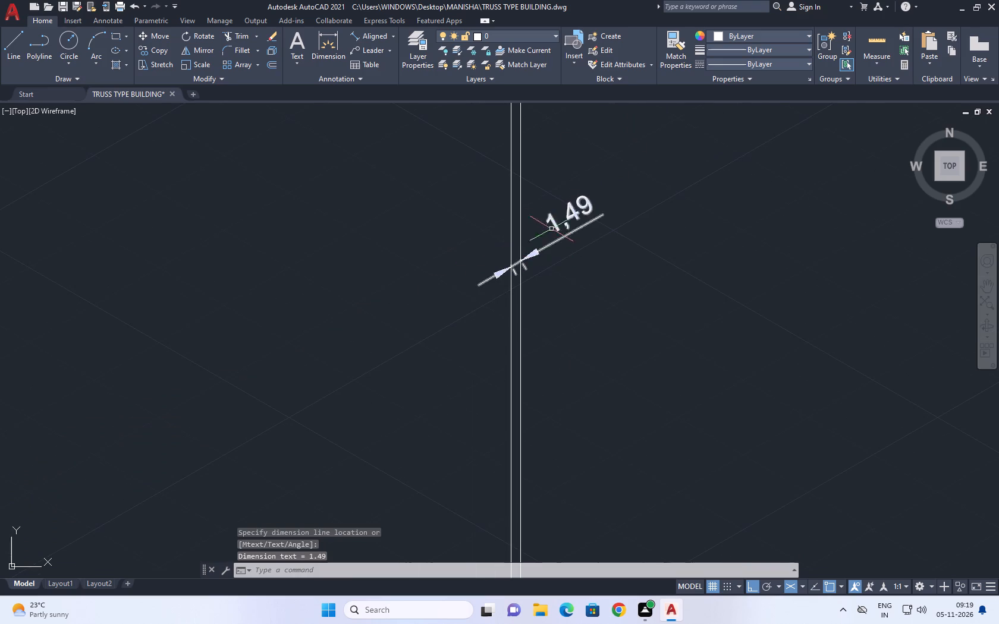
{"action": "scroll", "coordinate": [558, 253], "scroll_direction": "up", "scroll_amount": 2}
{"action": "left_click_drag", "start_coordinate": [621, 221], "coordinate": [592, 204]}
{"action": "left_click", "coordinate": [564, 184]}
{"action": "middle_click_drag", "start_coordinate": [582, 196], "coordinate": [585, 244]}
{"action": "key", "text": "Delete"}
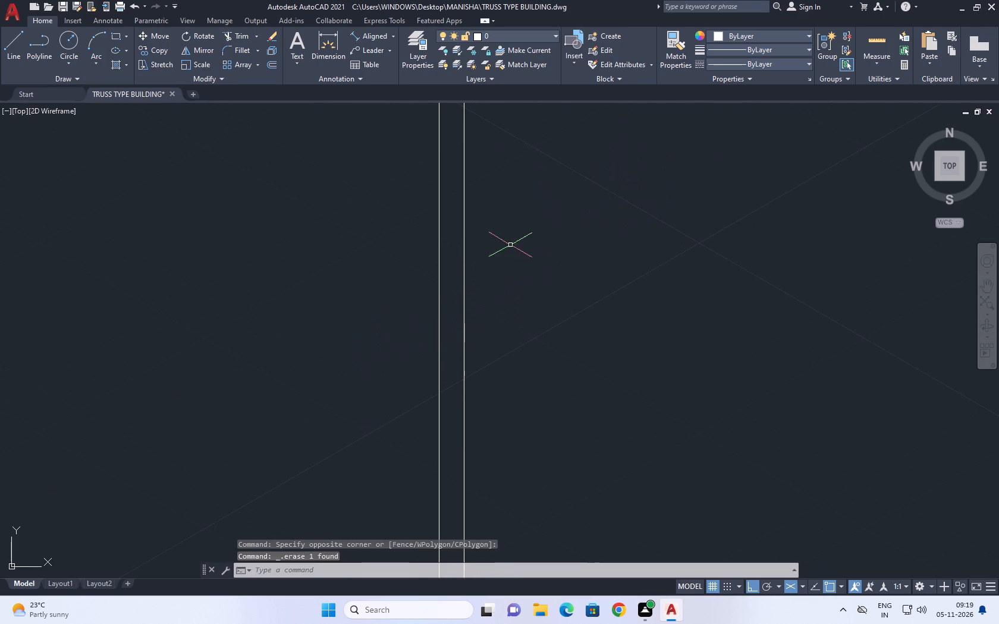
Copy the second vertical construction line 5.40 along the 30° isometric axis.
{"action": "left_click_drag", "start_coordinate": [494, 235], "coordinate": [488, 238]}
{"action": "left_click", "coordinate": [448, 282]}
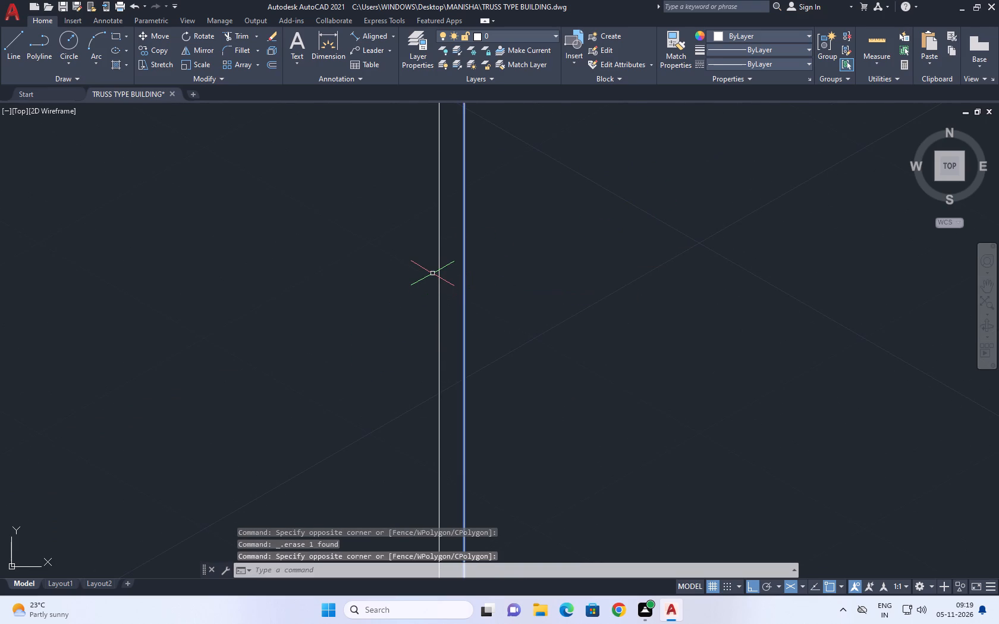
{"action": "key", "text": "c"}
{"action": "key", "text": "o"}
{"action": "key", "text": "space"}
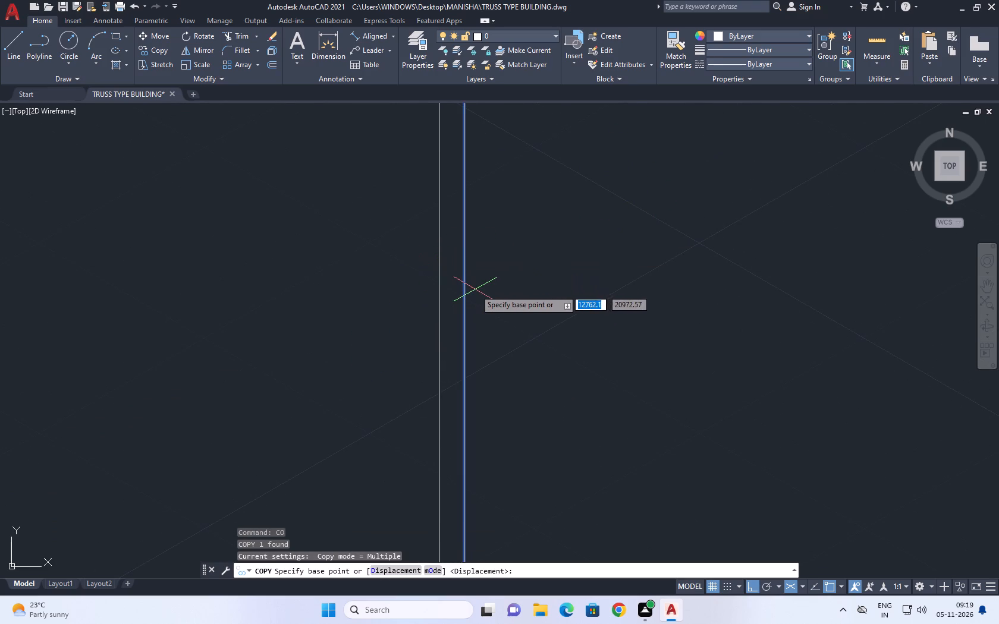
{"action": "left_click", "coordinate": [462, 290]}
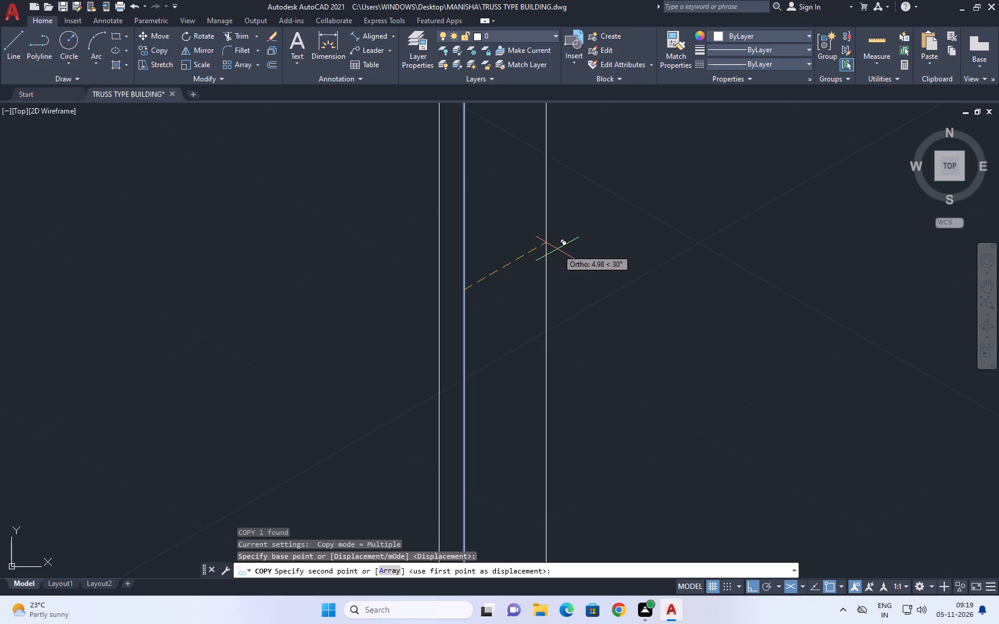
{"action": "type", "text": "5.40"}
{"action": "key", "text": "Return"}
{"action": "key", "text": "Escape"}
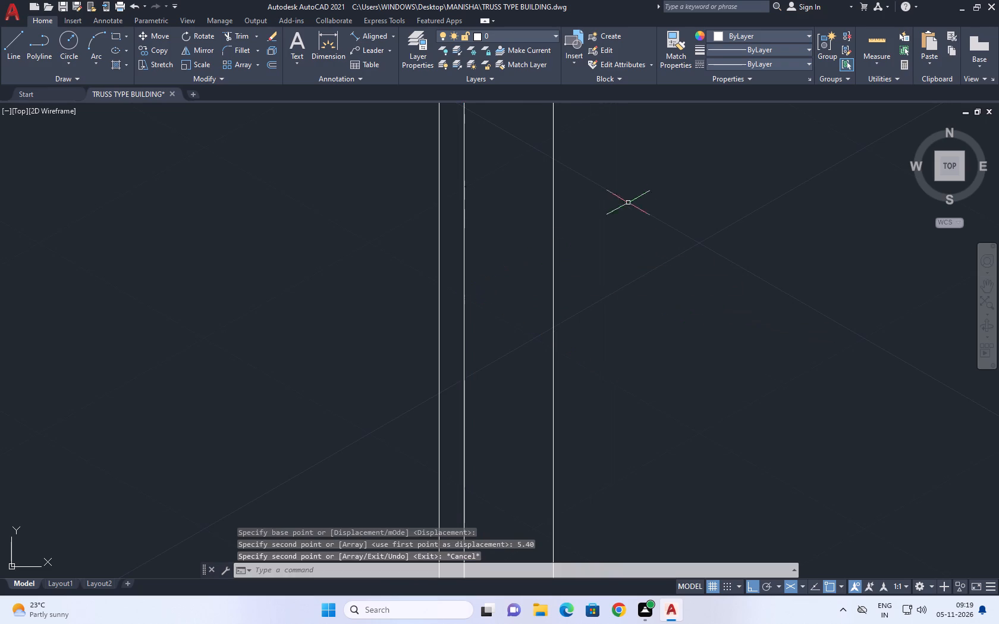
Copy the third vertical construction line 3.50 along the 30° isometric axis.
{"action": "middle_click_drag", "start_coordinate": [548, 191], "coordinate": [536, 286]}
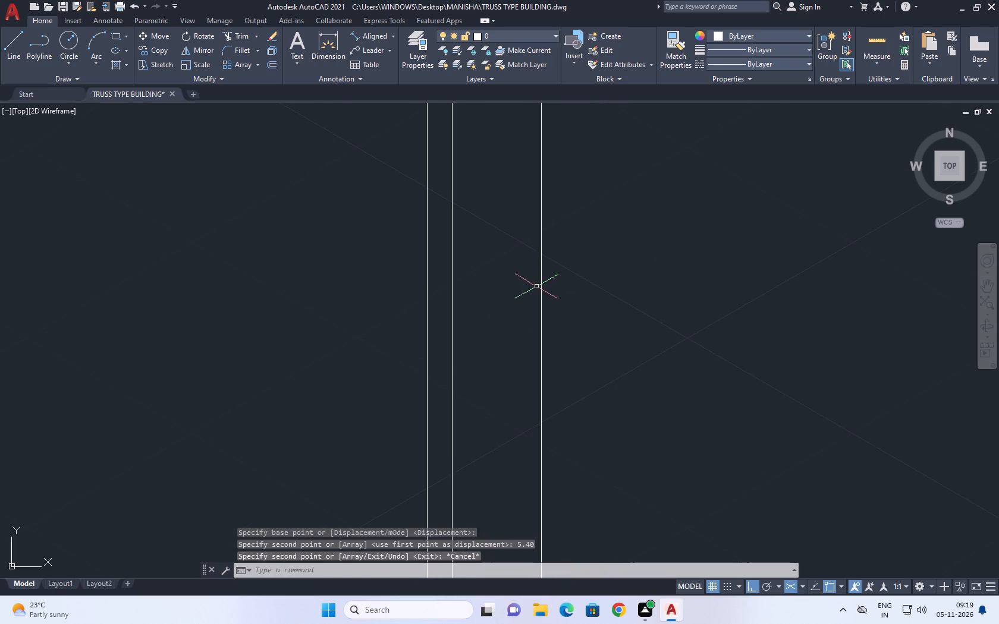
{"action": "left_click", "coordinate": [550, 281]}
{"action": "left_click", "coordinate": [530, 266]}
{"action": "middle_click_drag", "start_coordinate": [572, 268], "coordinate": [570, 305]}
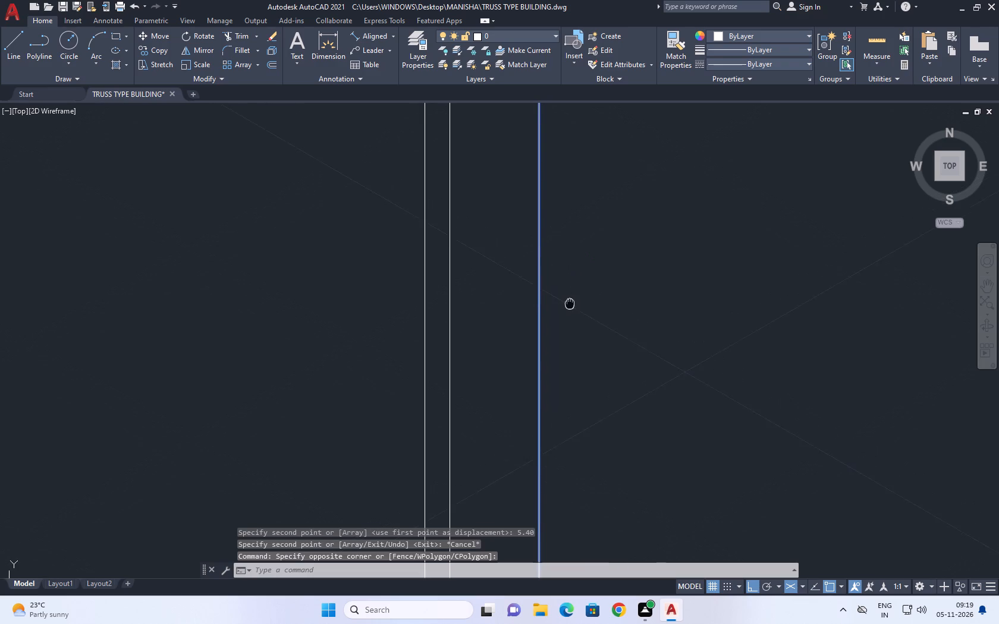
{"action": "middle_click_drag", "start_coordinate": [570, 305], "coordinate": [567, 314]}
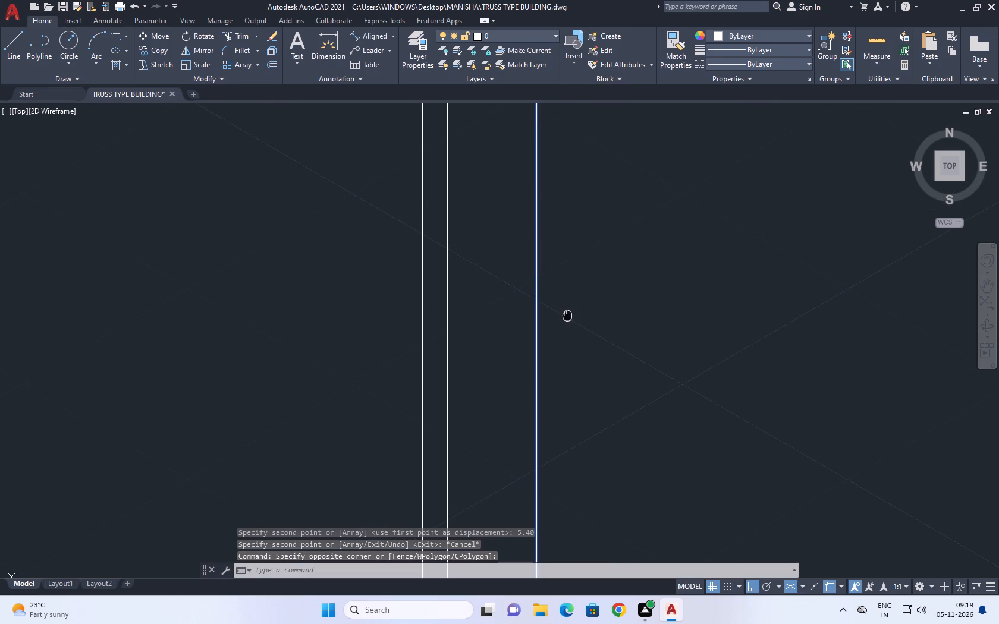
{"action": "middle_click_drag", "start_coordinate": [567, 314], "coordinate": [566, 316]}
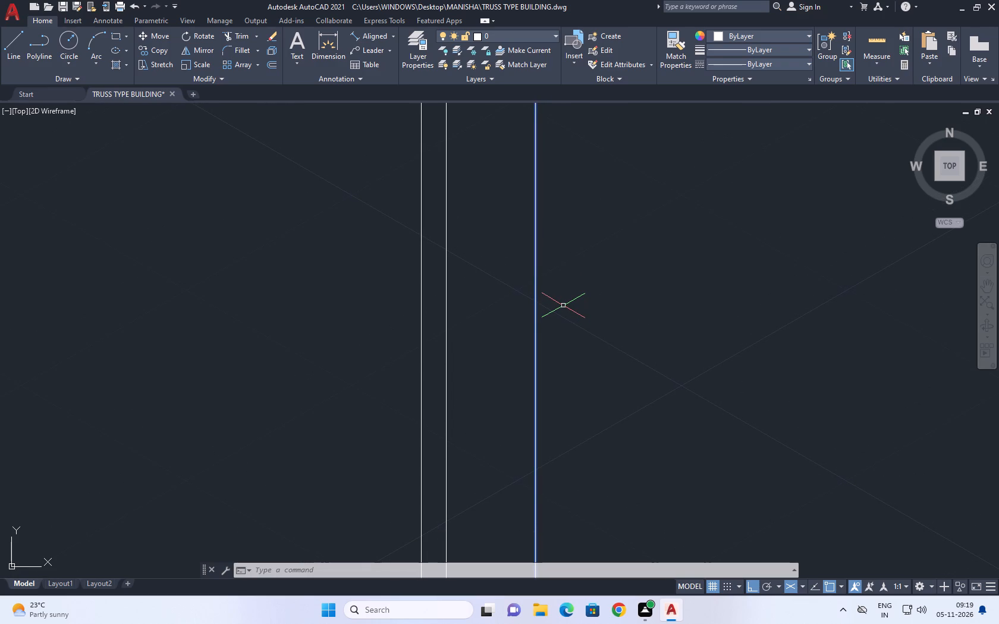
{"action": "key", "text": "c"}
{"action": "key", "text": "o"}
{"action": "key", "text": "space"}
{"action": "left_click", "coordinate": [560, 302]}
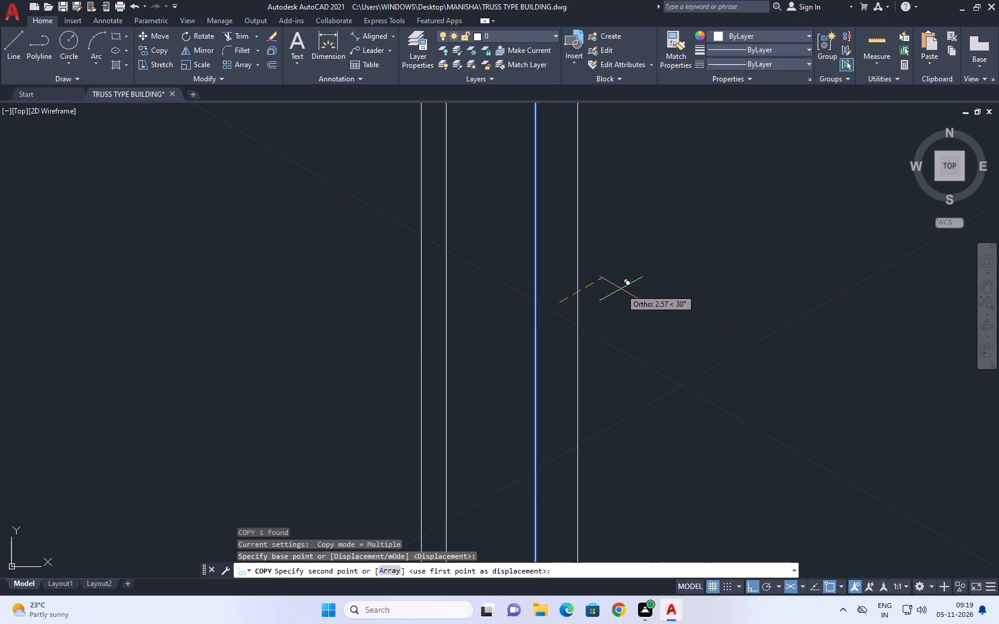
{"action": "type", "text": "33.50"}
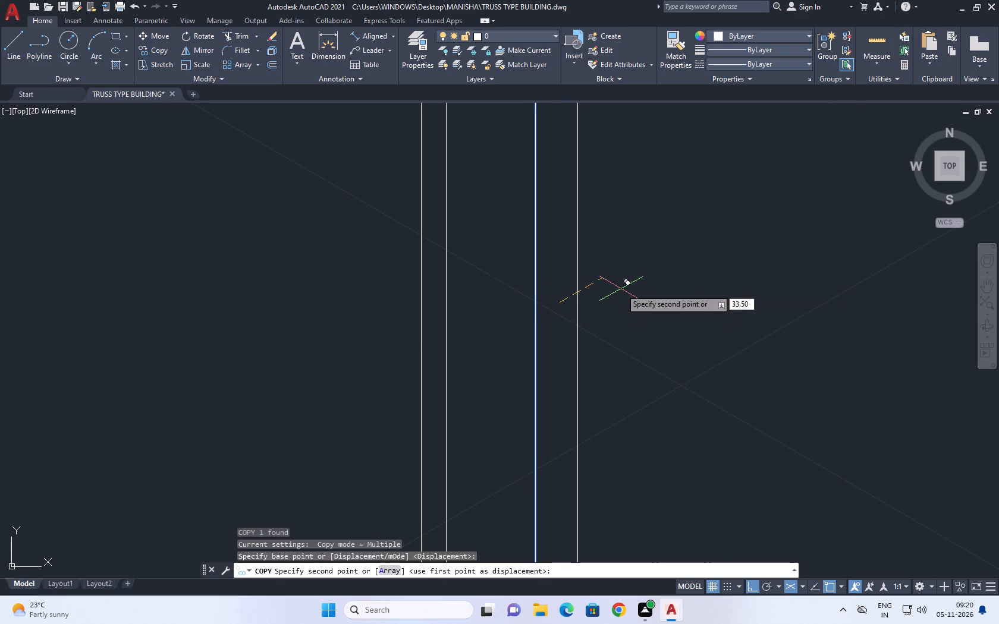
{"action": "key", "text": "BackSpace"}
{"action": "key", "text": "BackSpace"}
{"action": "key", "text": "BackSpace"}
{"action": "key", "text": "BackSpace"}
{"action": "type", "text": ".50"}
{"action": "key", "text": "Return"}
{"action": "key", "text": "Escape"}
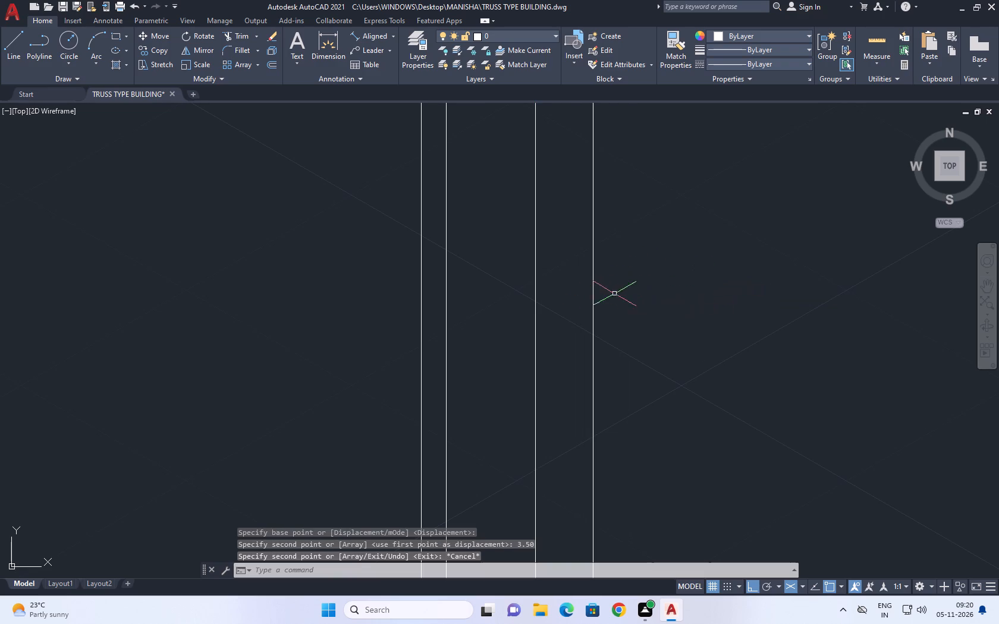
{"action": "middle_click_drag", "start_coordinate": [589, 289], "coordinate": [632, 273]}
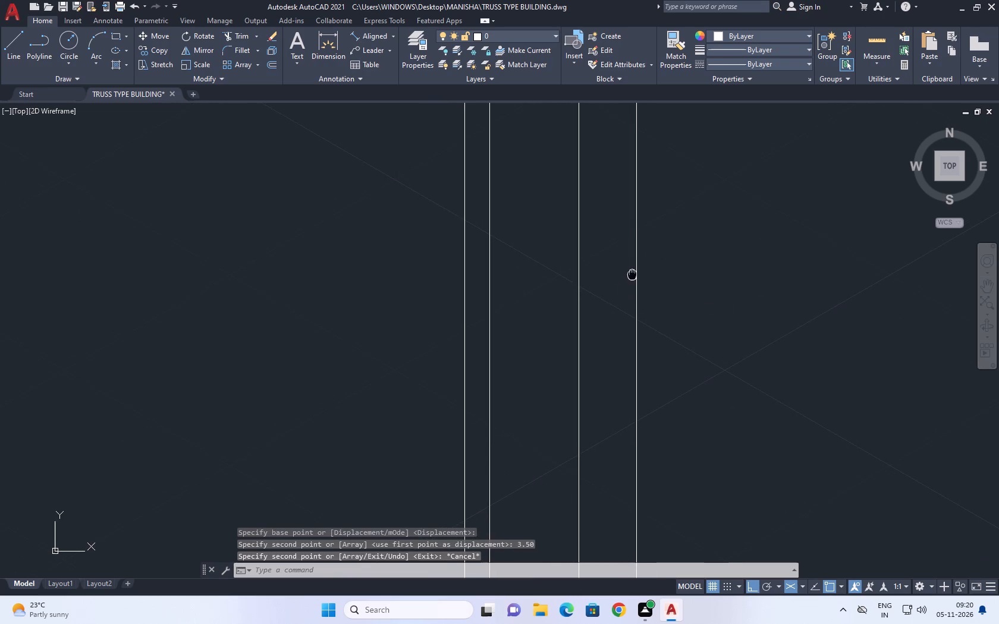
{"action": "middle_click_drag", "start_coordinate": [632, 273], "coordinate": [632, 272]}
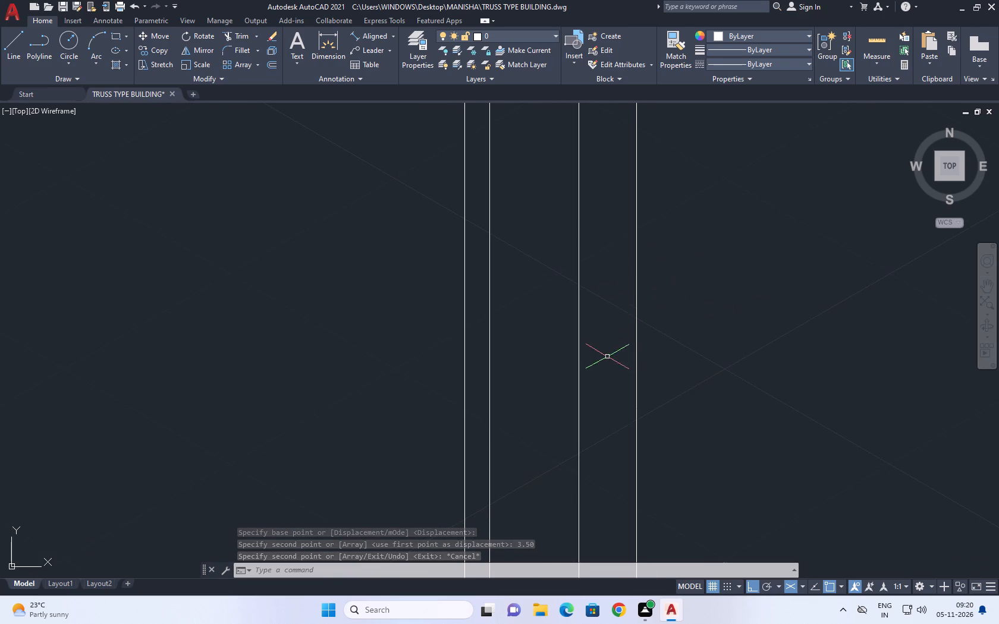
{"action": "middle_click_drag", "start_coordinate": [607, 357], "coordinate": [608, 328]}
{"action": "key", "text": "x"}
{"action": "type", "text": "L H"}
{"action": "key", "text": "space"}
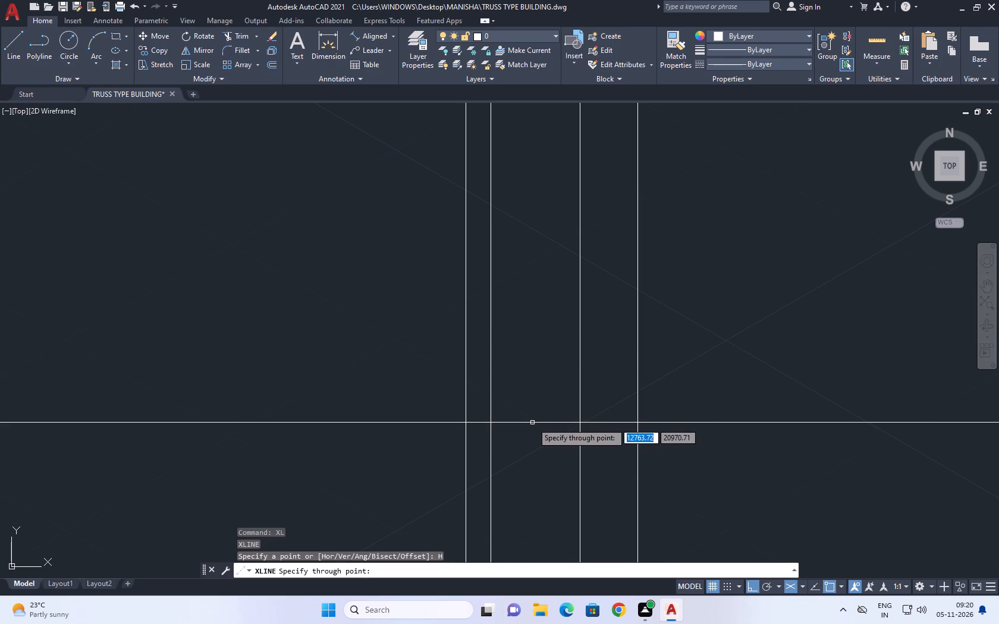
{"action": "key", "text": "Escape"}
Draw a 30° base line starting on the first vertical line and crossing past the fourth one.
{"action": "key", "text": "l"}
{"action": "key", "text": "space"}
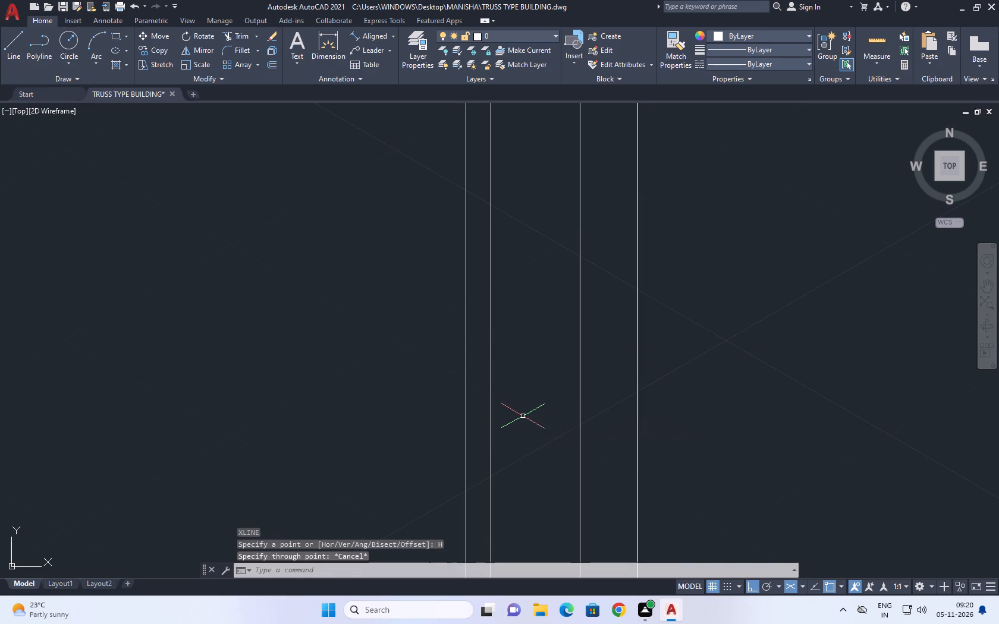
{"action": "left_click", "coordinate": [462, 505]}
{"action": "left_click", "coordinate": [738, 372]}
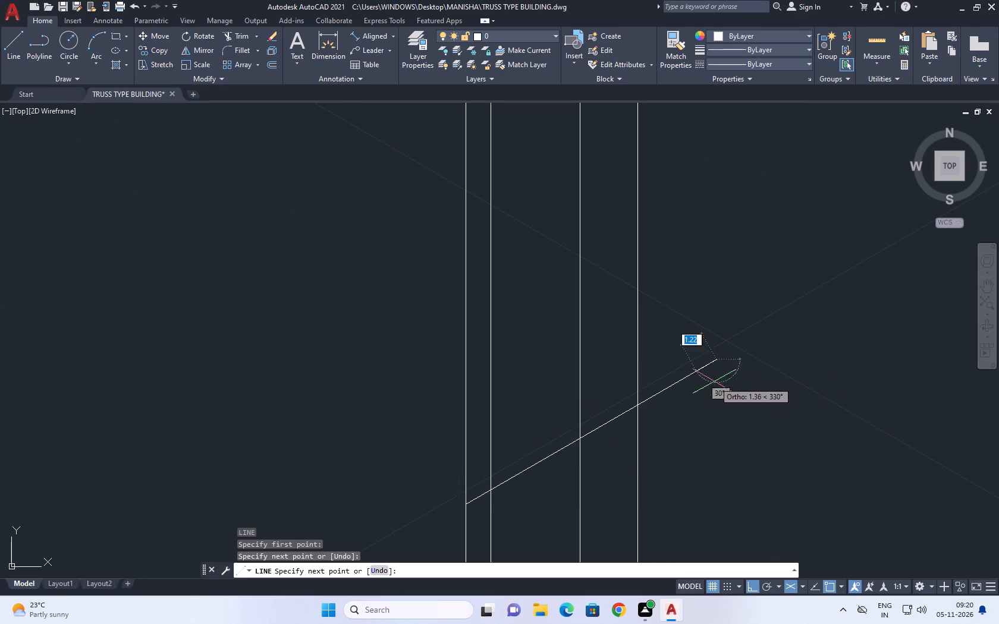
{"action": "key", "text": "Escape"}
Trim the four vertical lines below the base line and the base line's overhang beyond the fourth vertical.
{"action": "type", "text": "TR"}
{"action": "key", "text": "space"}
{"action": "left_click_drag", "start_coordinate": [657, 439], "coordinate": [635, 449]}
{"action": "left_click_drag", "start_coordinate": [447, 518], "coordinate": [454, 516]}
{"action": "left_click", "coordinate": [633, 467]}
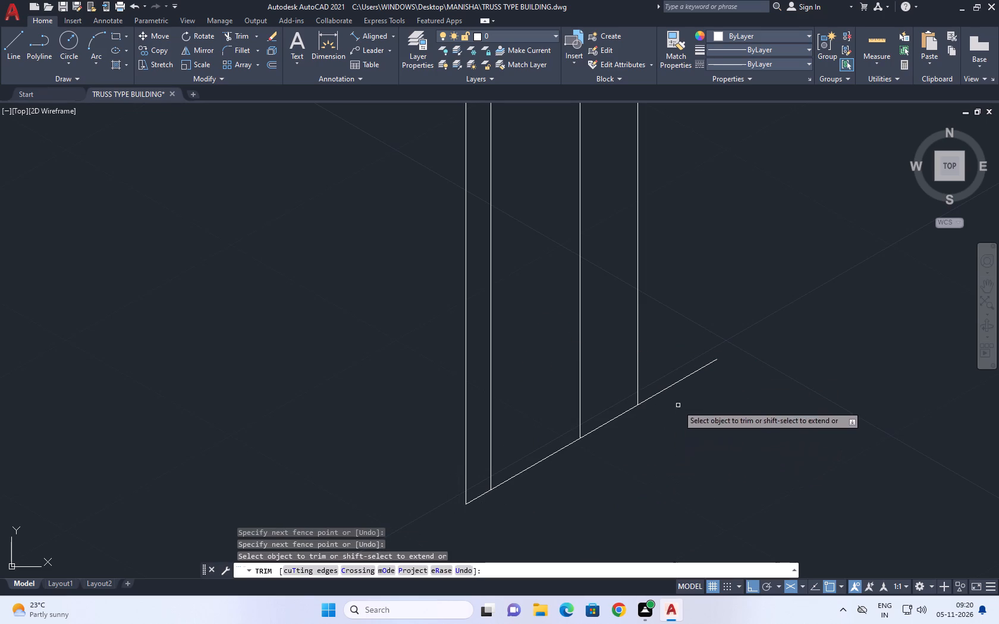
{"action": "left_click", "coordinate": [678, 404]}
{"action": "left_click", "coordinate": [672, 371]}
{"action": "key", "text": "Escape"}
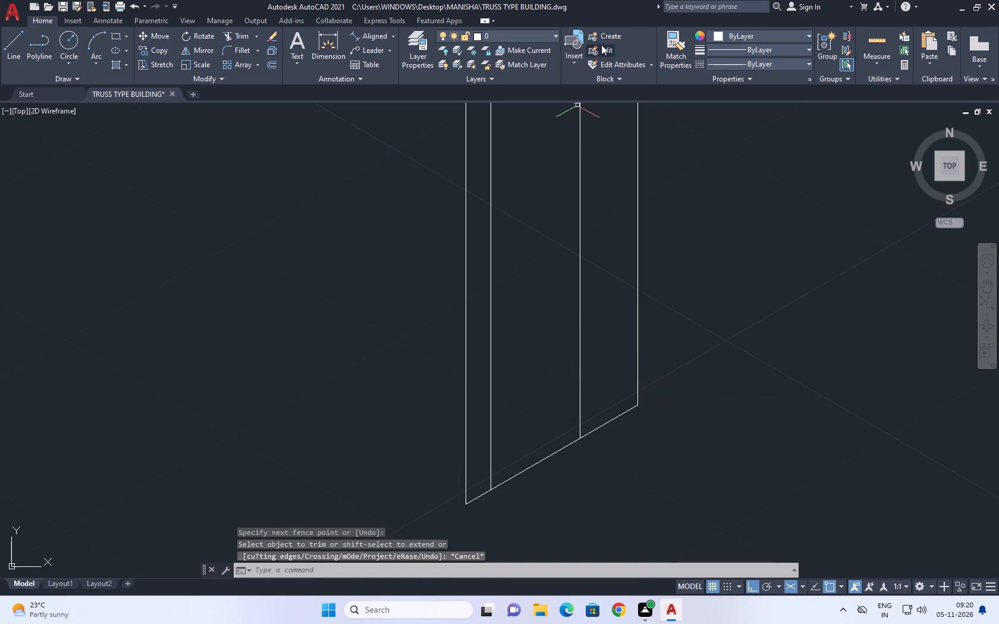
Copy the 30° base line a distance of 0.75 with the right isoplane active.
{"action": "left_click", "coordinate": [564, 475]}
{"action": "left_click", "coordinate": [544, 453]}
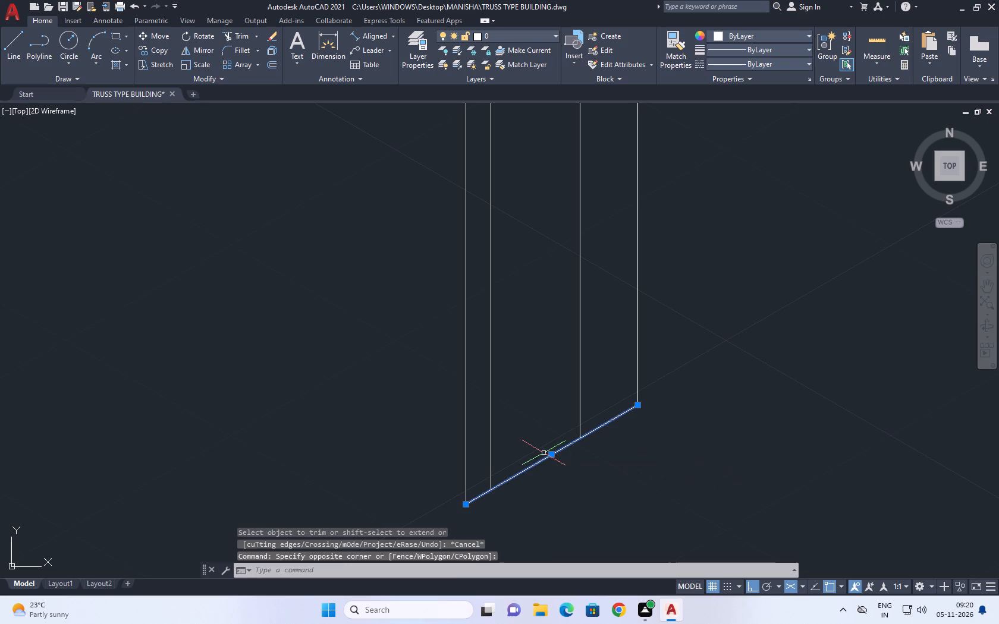
{"action": "key", "text": "c"}
{"action": "type", "text": "O"}
{"action": "key", "text": "space"}
{"action": "left_click", "coordinate": [545, 450]}
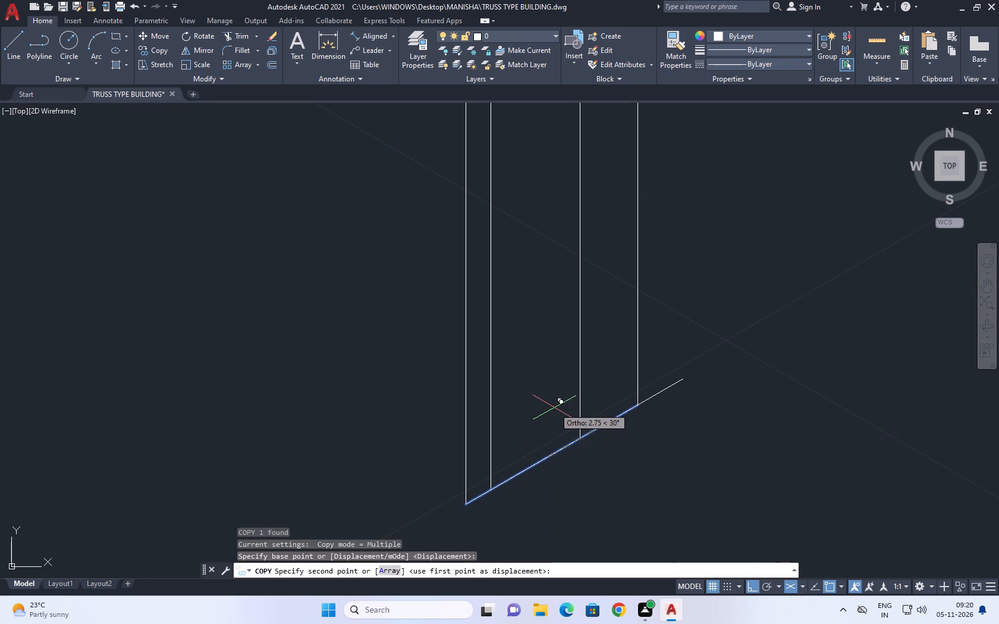
{"action": "key", "text": "F5"}
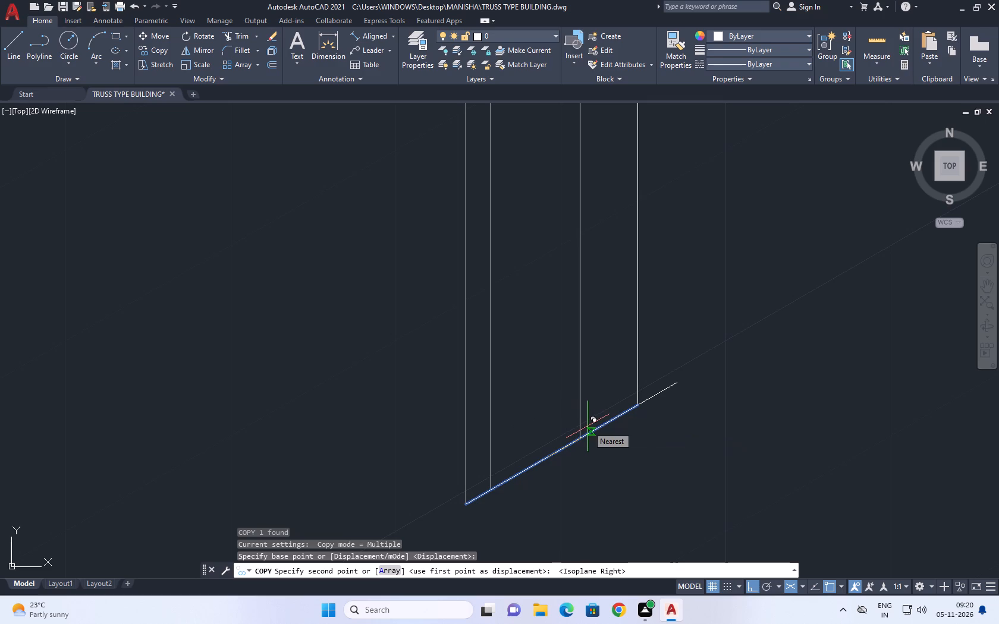
{"action": "type", "text": "0.75"}
{"action": "key", "text": "Return"}
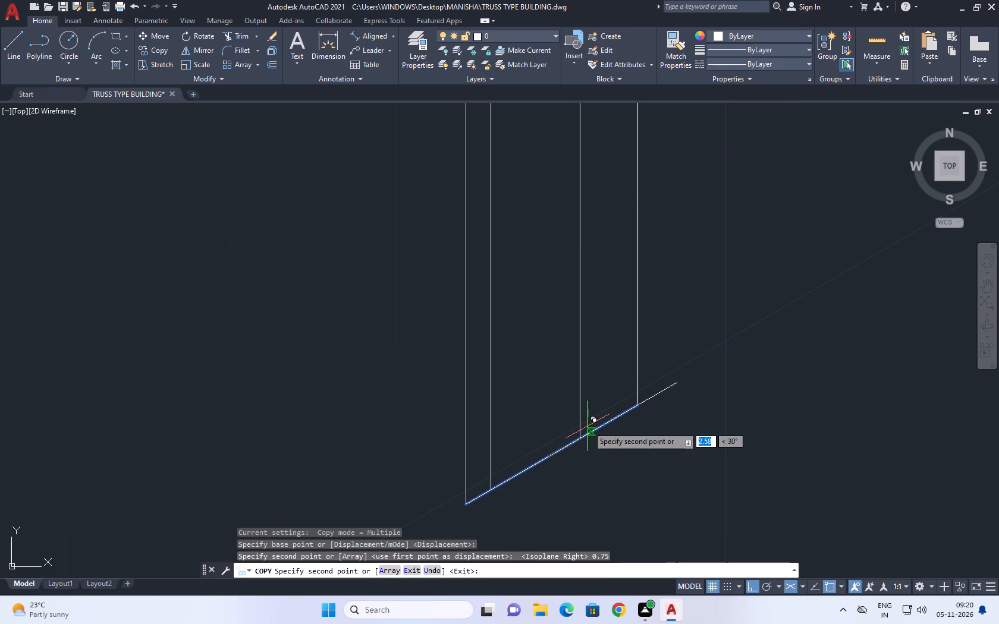
Undo the last copy of the 30° base line and copy it 0.75 vertically upward on the right isoplane instead.
{"action": "scroll", "coordinate": [593, 437], "scroll_direction": "up", "scroll_amount": 6}
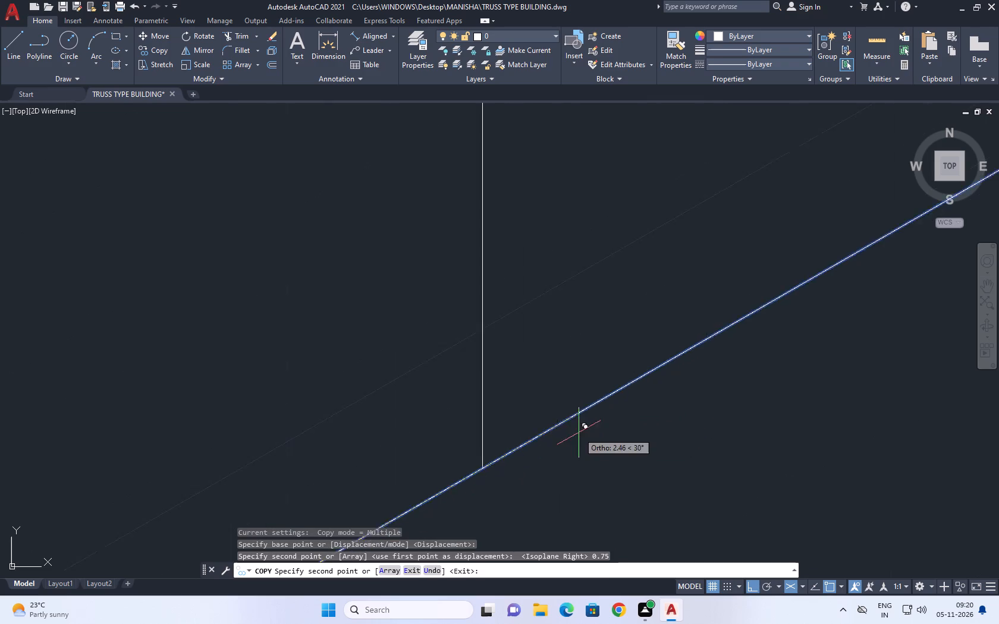
{"action": "scroll", "coordinate": [579, 432], "scroll_direction": "up", "scroll_amount": 2}
{"action": "scroll", "coordinate": [543, 397], "scroll_direction": "up", "scroll_amount": 3}
{"action": "scroll", "coordinate": [535, 360], "scroll_direction": "down", "scroll_amount": 9}
{"action": "scroll", "coordinate": [684, 376], "scroll_direction": "down", "scroll_amount": 5}
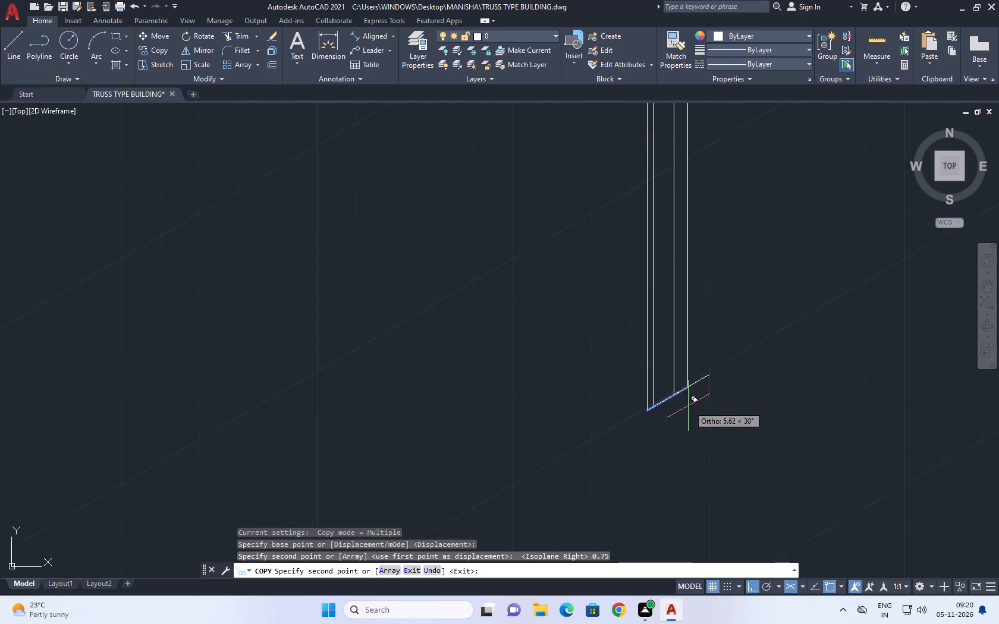
{"action": "key", "text": "ctrl+z"}
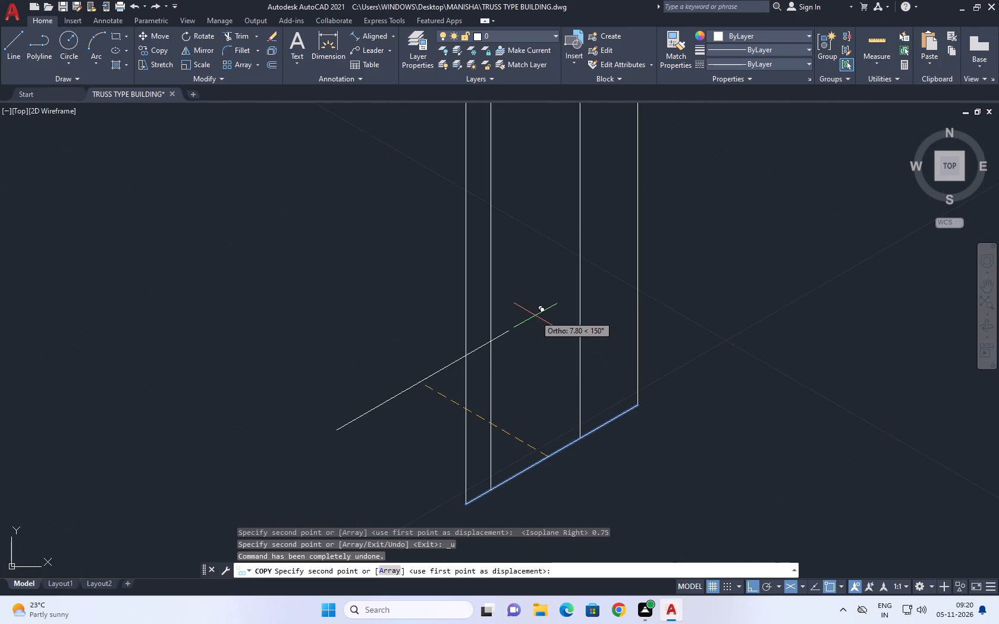
{"action": "key", "text": "F5"}
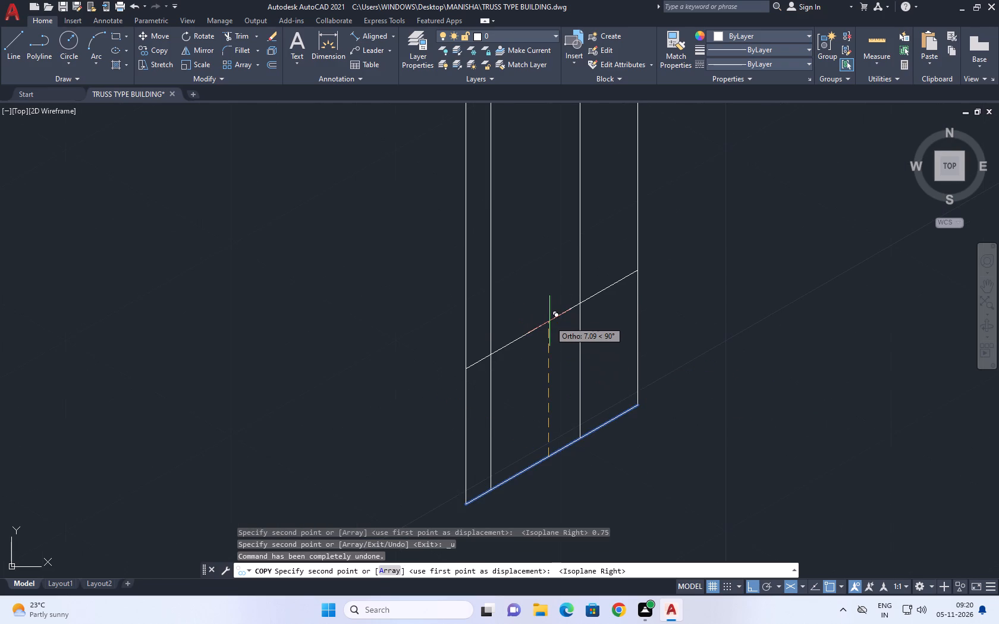
{"action": "type", "text": "0.75"}
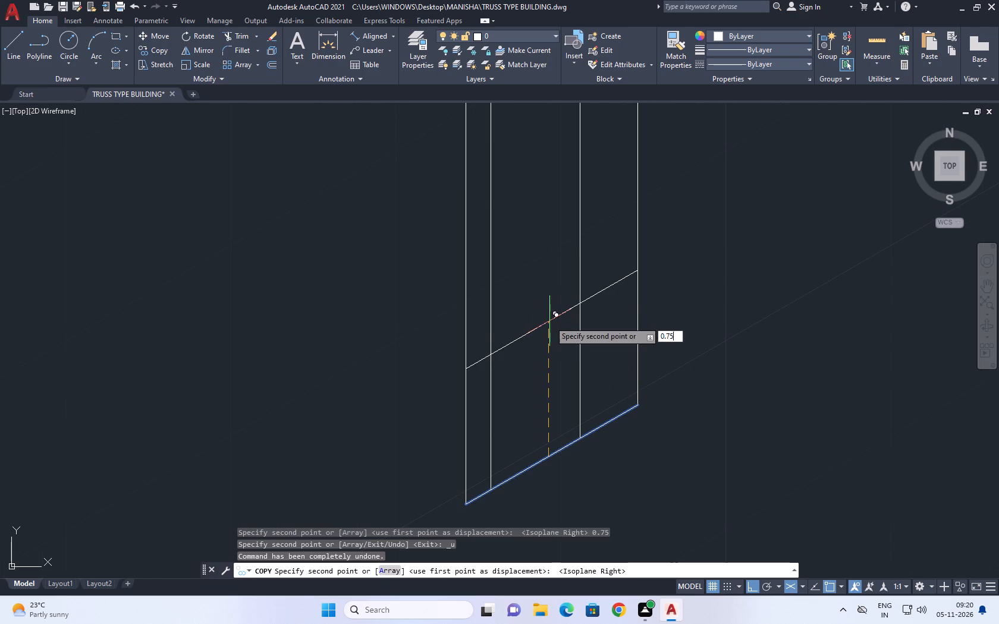
{"action": "key", "text": "Return"}
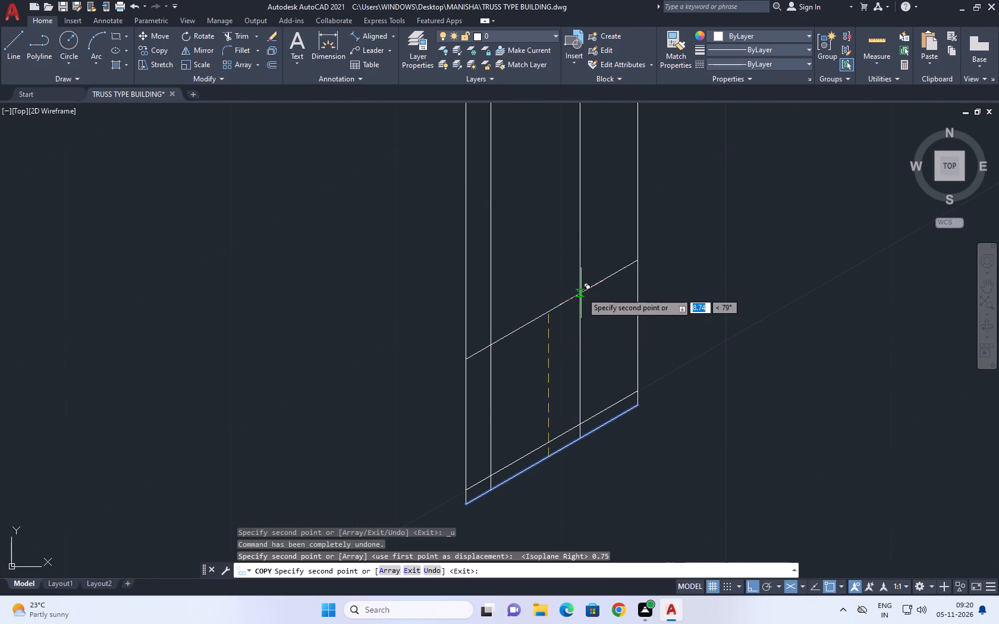
{"action": "key", "text": "Escape"}
Trim the second and third vertical lines between the two parallel 30° base lines.
{"action": "middle_click_drag", "start_coordinate": [567, 497], "coordinate": [598, 471]}
{"action": "type", "text": "TR"}
{"action": "key", "text": "space"}
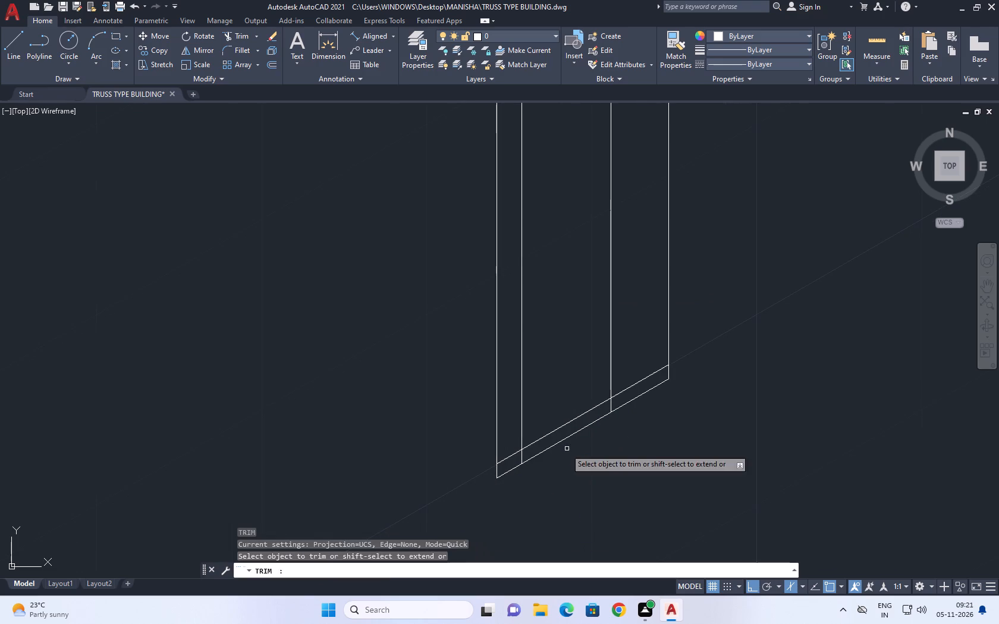
{"action": "scroll", "coordinate": [512, 458], "scroll_direction": "up", "scroll_amount": 2}
{"action": "left_click_drag", "start_coordinate": [513, 469], "coordinate": [521, 466]}
{"action": "left_click", "coordinate": [759, 321]}
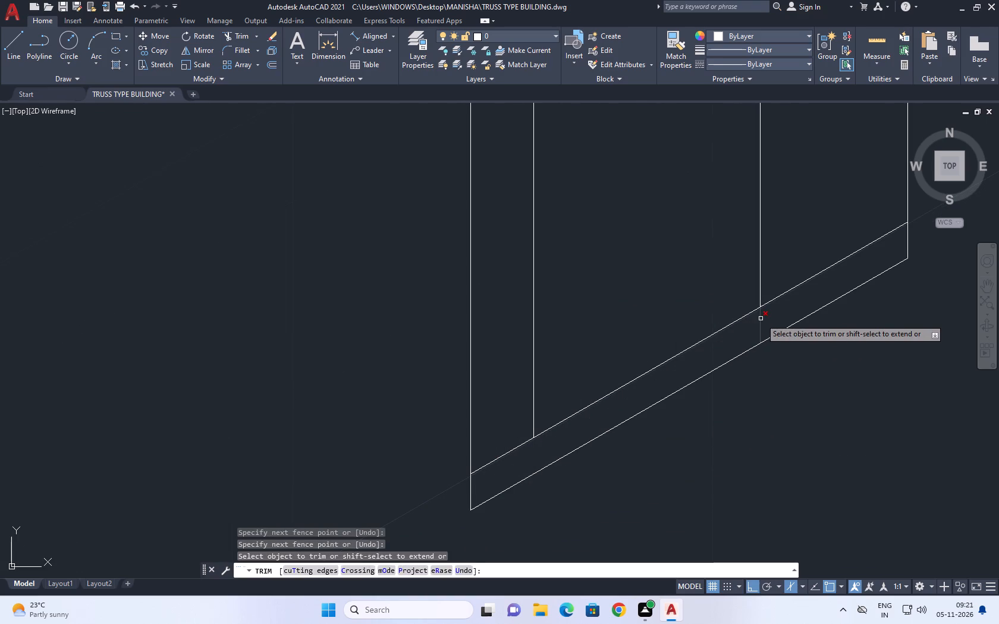
{"action": "left_click", "coordinate": [762, 318]}
{"action": "left_click", "coordinate": [531, 449]}
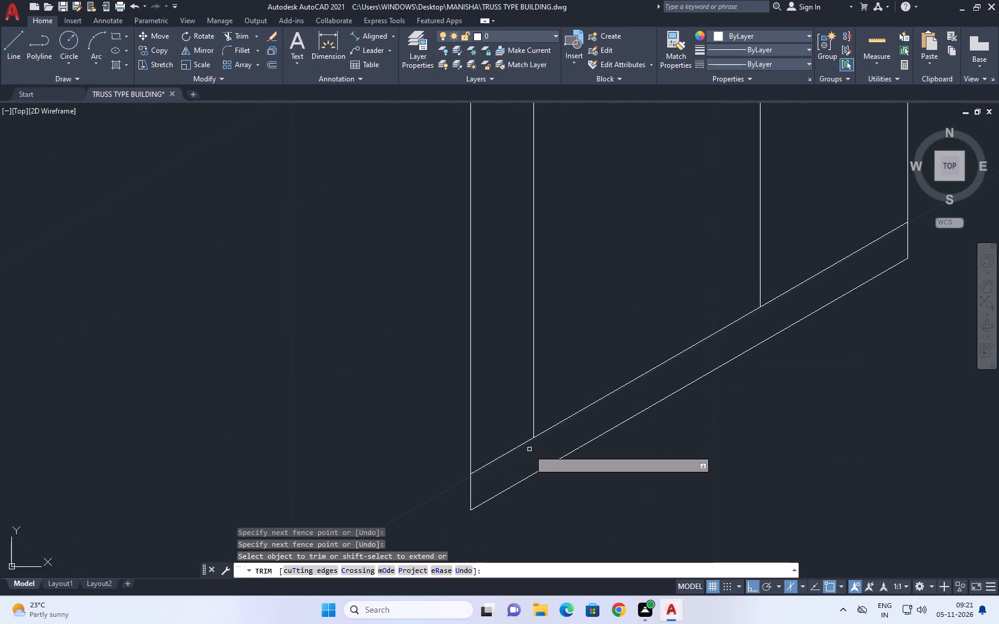
{"action": "scroll", "coordinate": [514, 453], "scroll_direction": "down", "scroll_amount": 1}
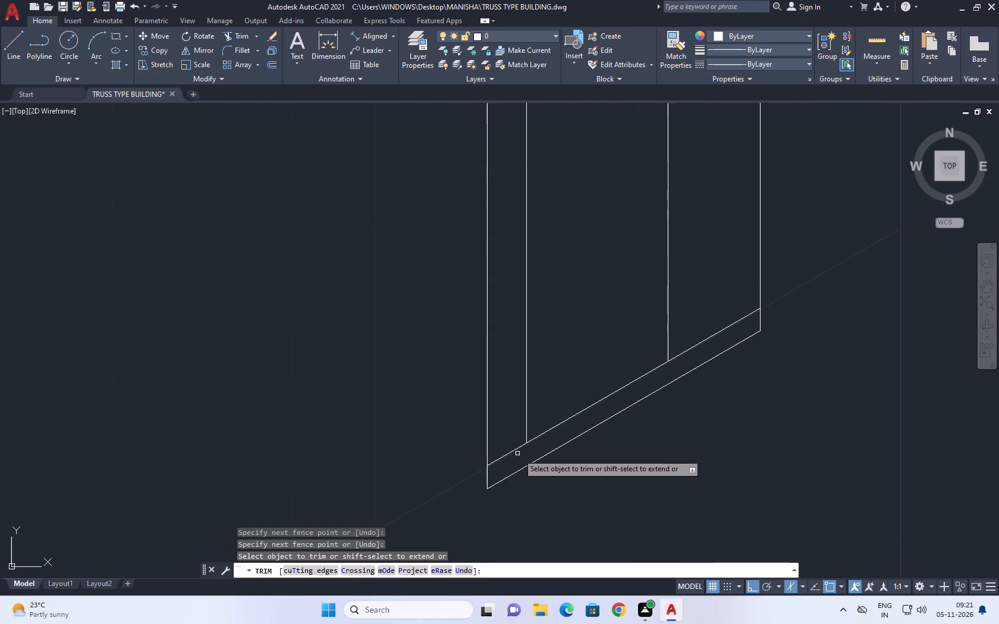
{"action": "middle_click_drag", "start_coordinate": [627, 418], "coordinate": [647, 480]}
{"action": "key", "text": "Escape"}
Copy the upper 30° base line 3.30 vertically upward.
{"action": "scroll", "coordinate": [676, 385], "scroll_direction": "down", "scroll_amount": 1}
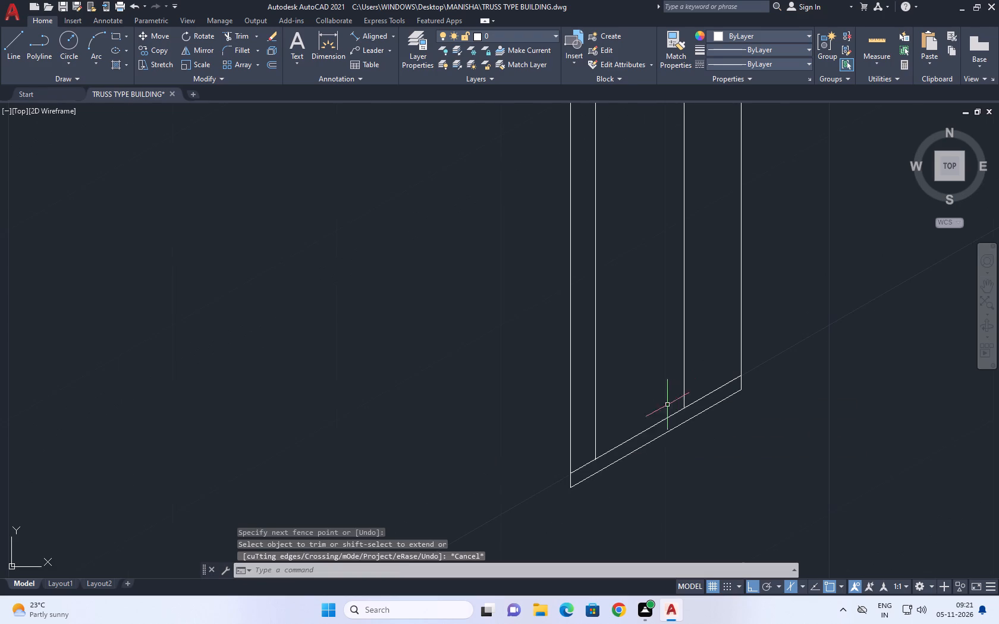
{"action": "middle_click_drag", "start_coordinate": [640, 417], "coordinate": [655, 461]}
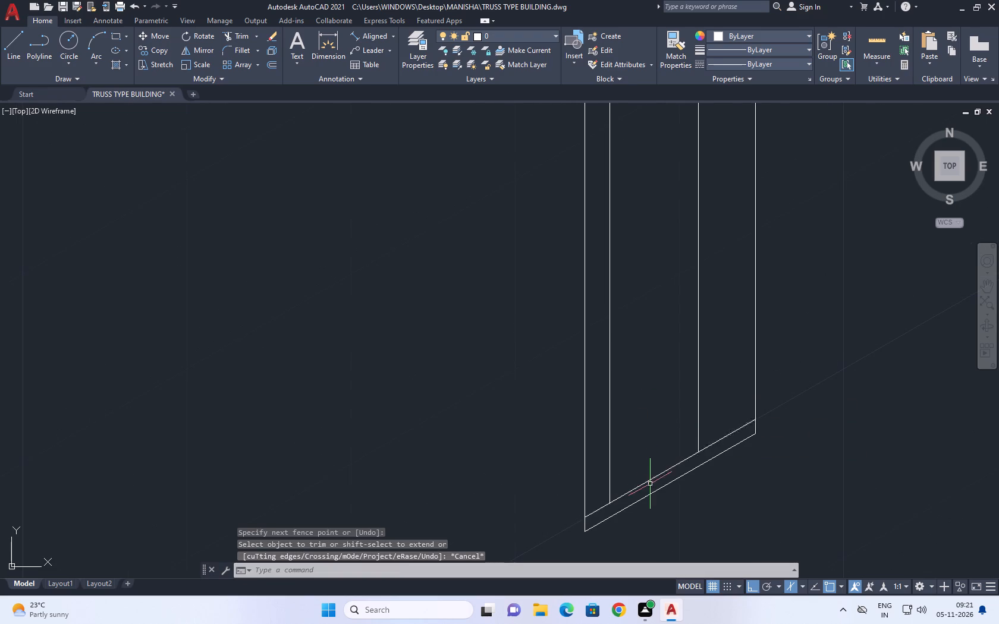
{"action": "scroll", "coordinate": [650, 484], "scroll_direction": "up", "scroll_amount": 2}
{"action": "left_click", "coordinate": [648, 485]}
{"action": "left_click", "coordinate": [639, 458]}
{"action": "key", "text": "c"}
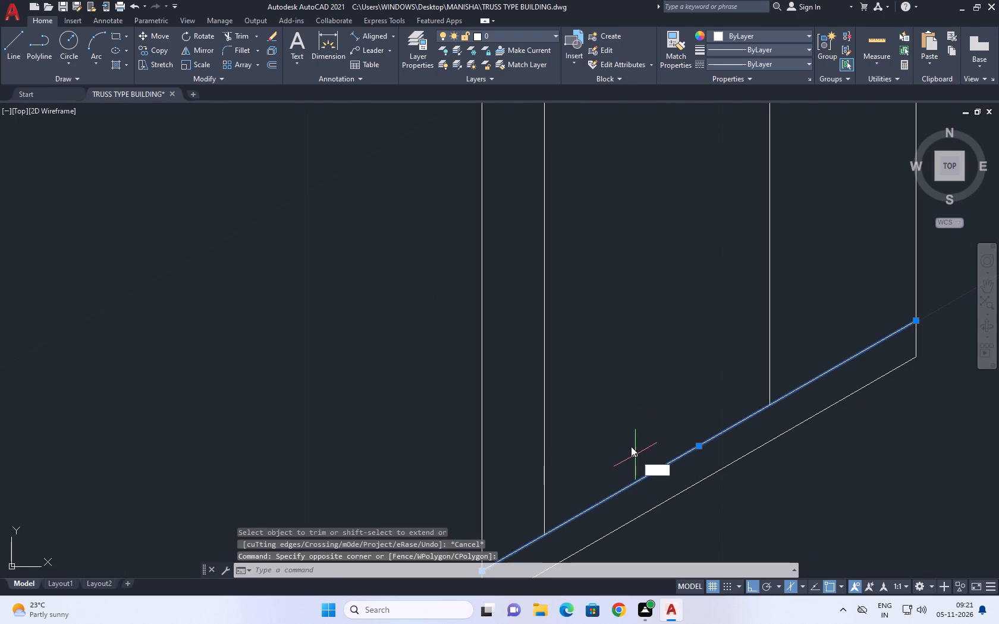
{"action": "key", "text": "o"}
{"action": "key", "text": "space"}
{"action": "left_click", "coordinate": [639, 465]}
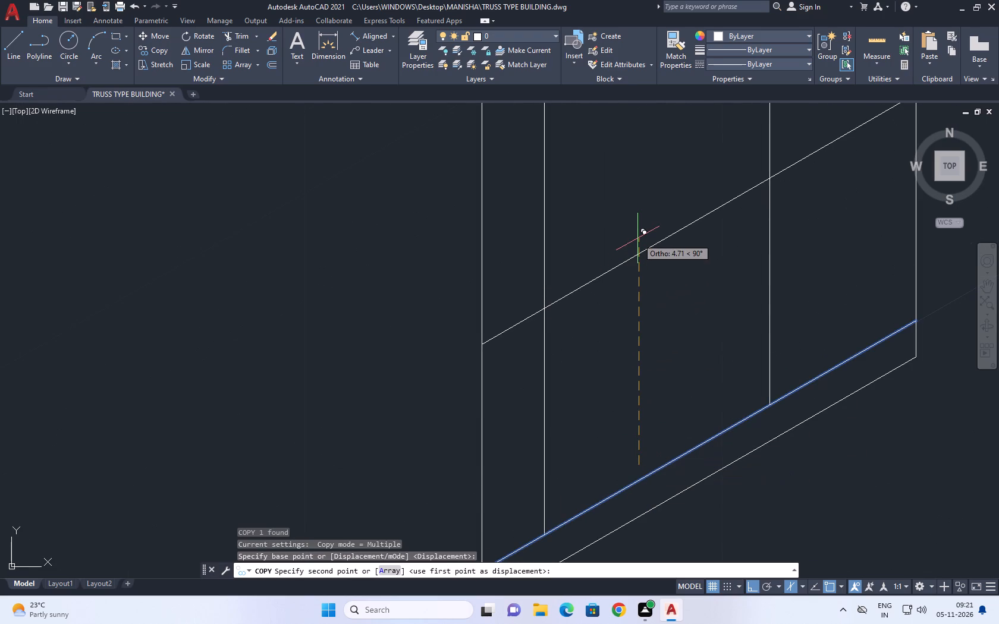
{"action": "type", "text": "3.30"}
{"action": "key", "text": "Return"}
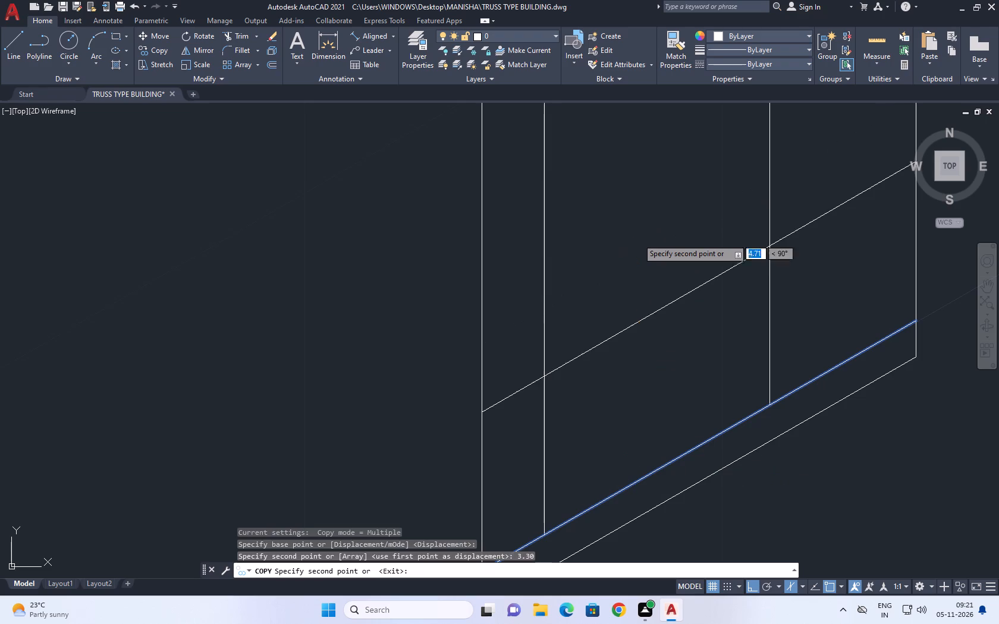
{"action": "key", "text": "F1"}
{"action": "key", "text": "Escape"}
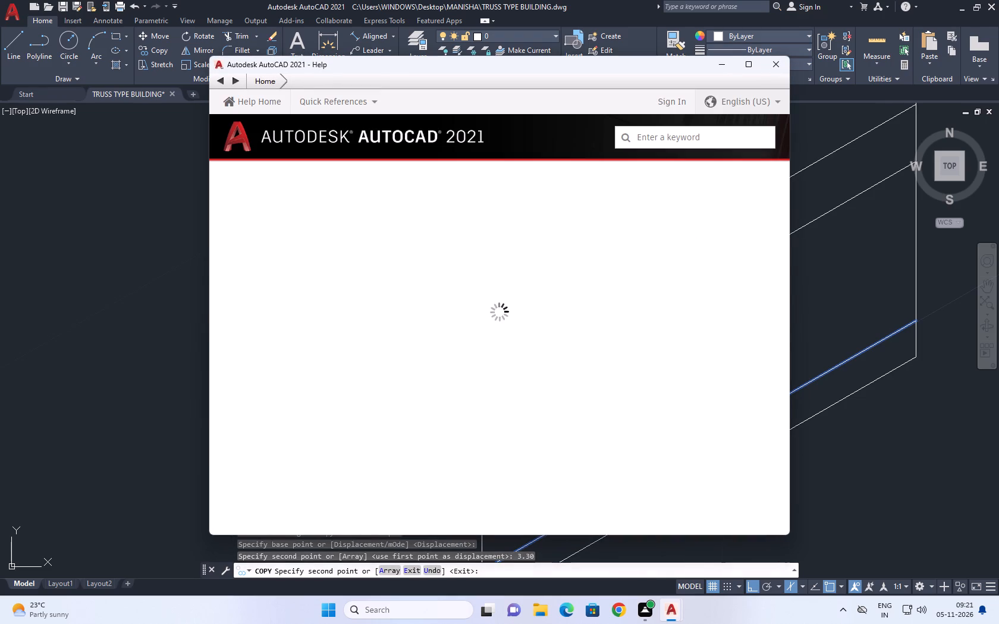
{"action": "left_click", "coordinate": [771, 61]}
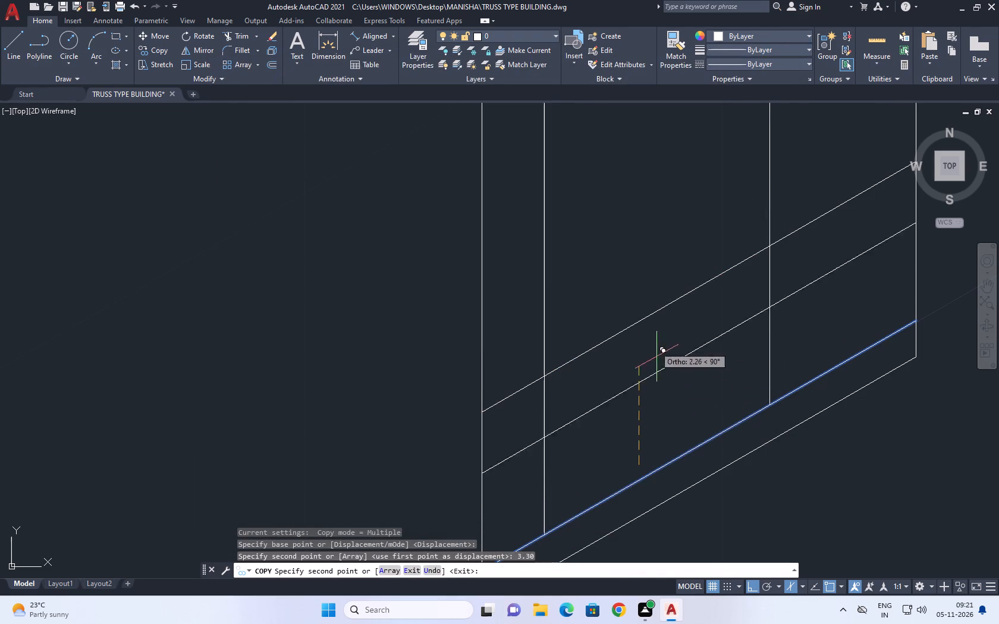
{"action": "key", "text": "Escape"}
Copy the topmost 30° line 0.226 vertically upward.
{"action": "left_click", "coordinate": [655, 330]}
{"action": "left_click", "coordinate": [628, 281]}
{"action": "middle_click_drag", "start_coordinate": [646, 286], "coordinate": [637, 395]}
{"action": "key", "text": "c"}
{"action": "key", "text": "o"}
{"action": "key", "text": "space"}
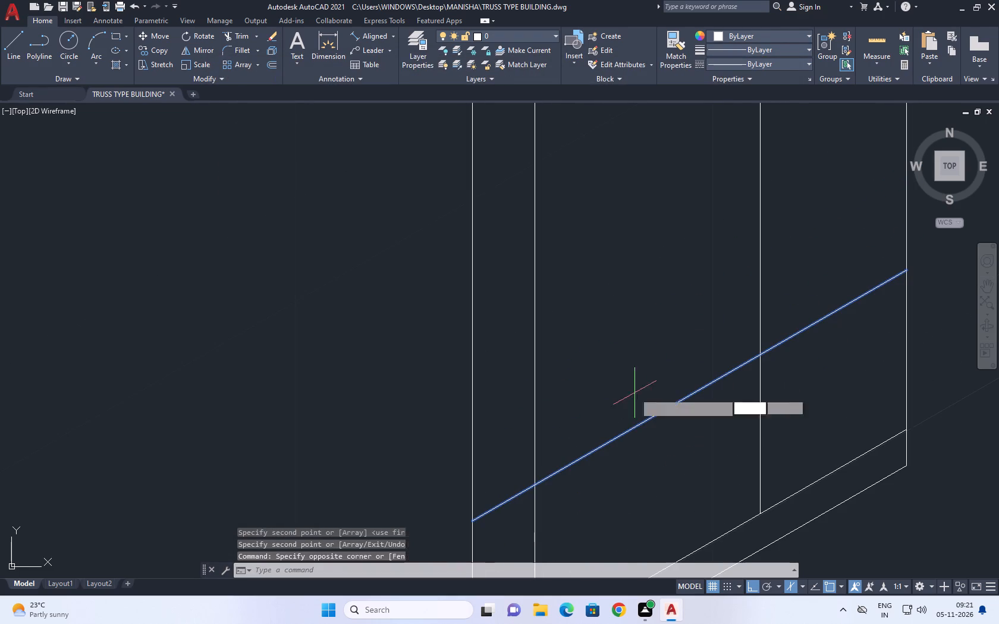
{"action": "left_click", "coordinate": [633, 418]}
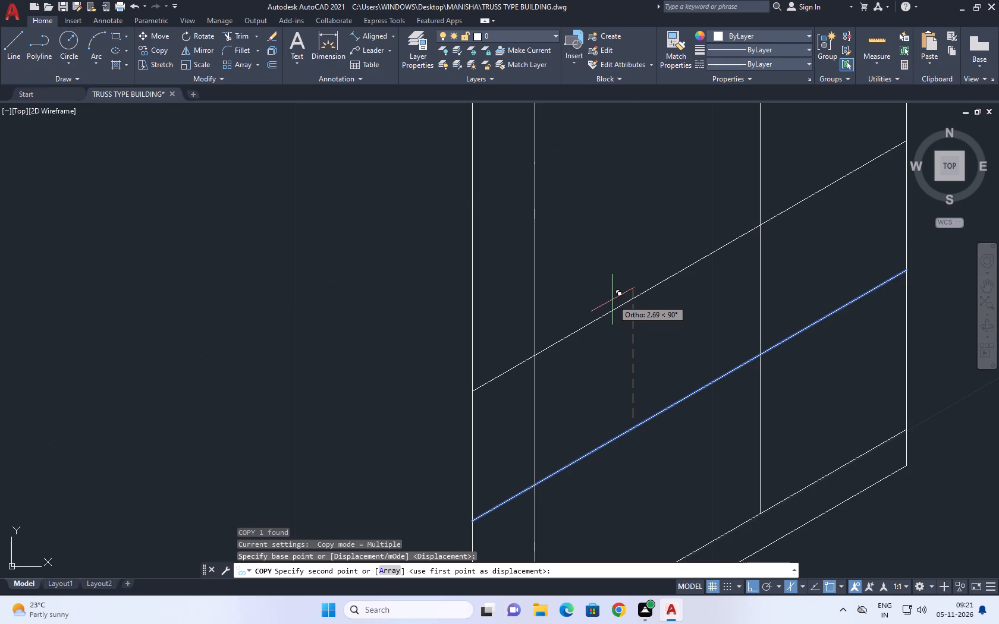
{"action": "type", "text": "0.226"}
{"action": "key", "text": "Return"}
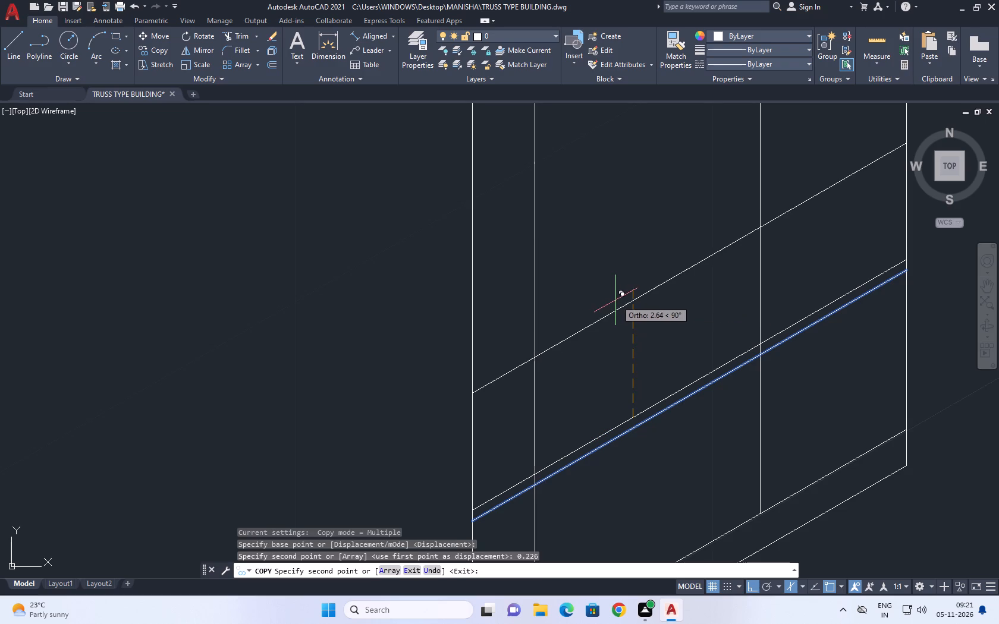
{"action": "key", "text": "Escape"}
Copy the upper line of the closely spaced 30° pair 4.20 vertically upward.
{"action": "middle_click_drag", "start_coordinate": [631, 370], "coordinate": [615, 325]}
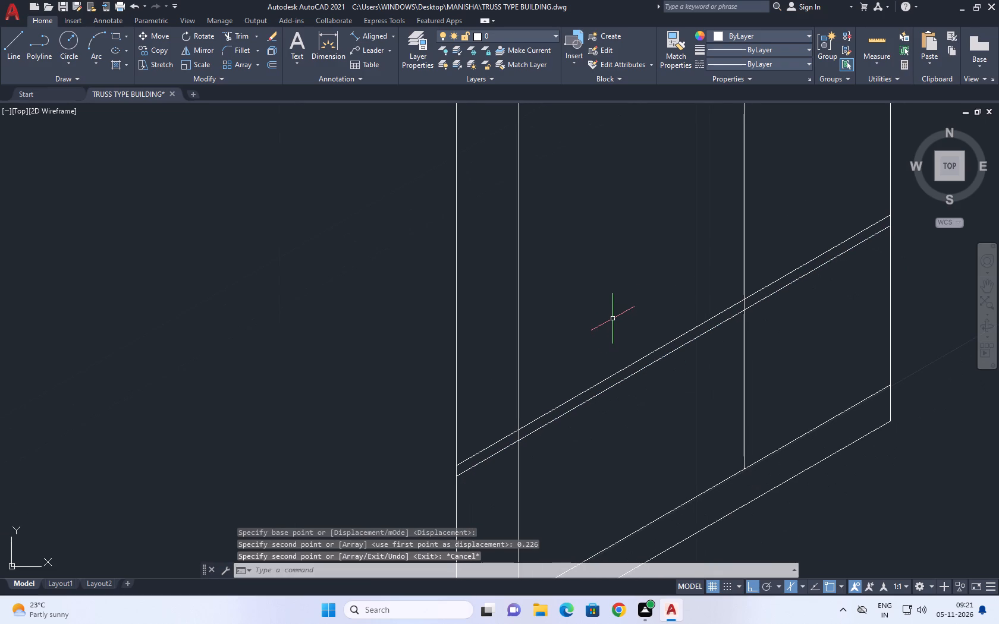
{"action": "left_click", "coordinate": [624, 368]}
{"action": "left_click", "coordinate": [616, 352]}
{"action": "middle_click_drag", "start_coordinate": [623, 341], "coordinate": [623, 351]}
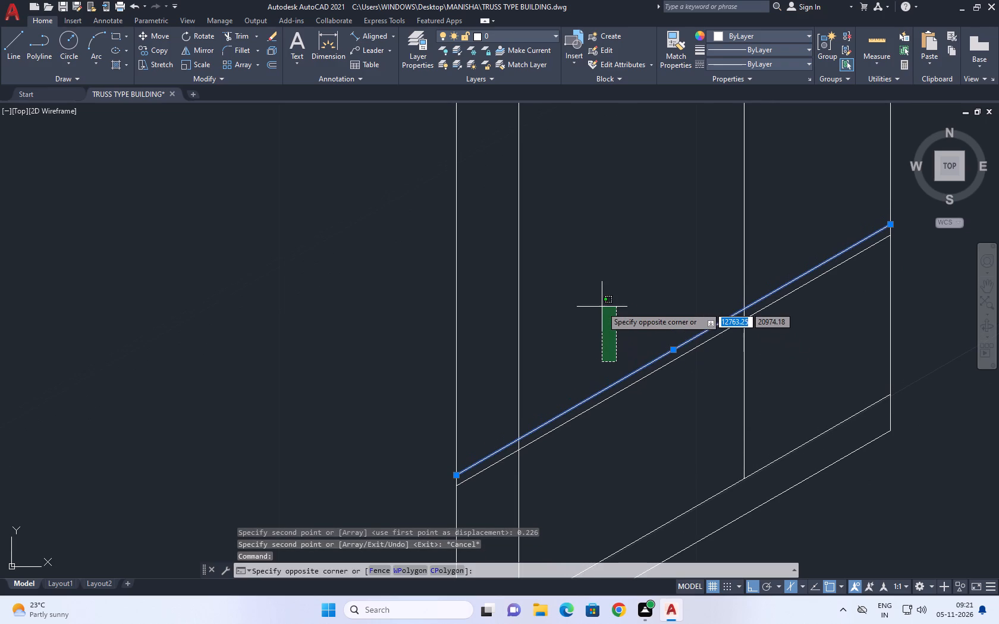
{"action": "key", "text": "c"}
{"action": "type", "text": "O"}
{"action": "key", "text": "space"}
{"action": "left_click", "coordinate": [620, 385]}
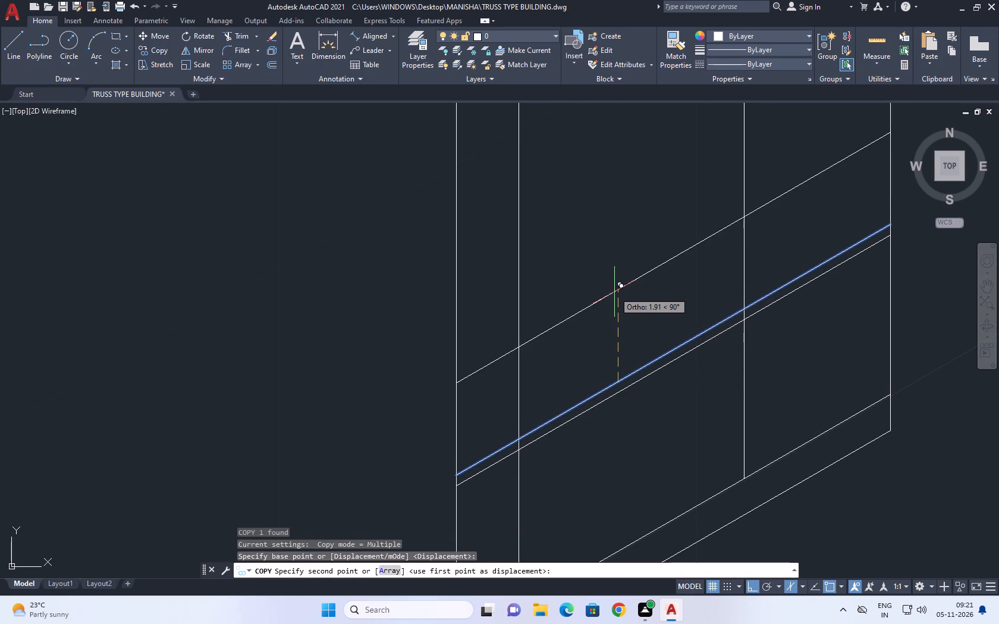
{"action": "type", "text": "4.20"}
{"action": "key", "text": "Return"}
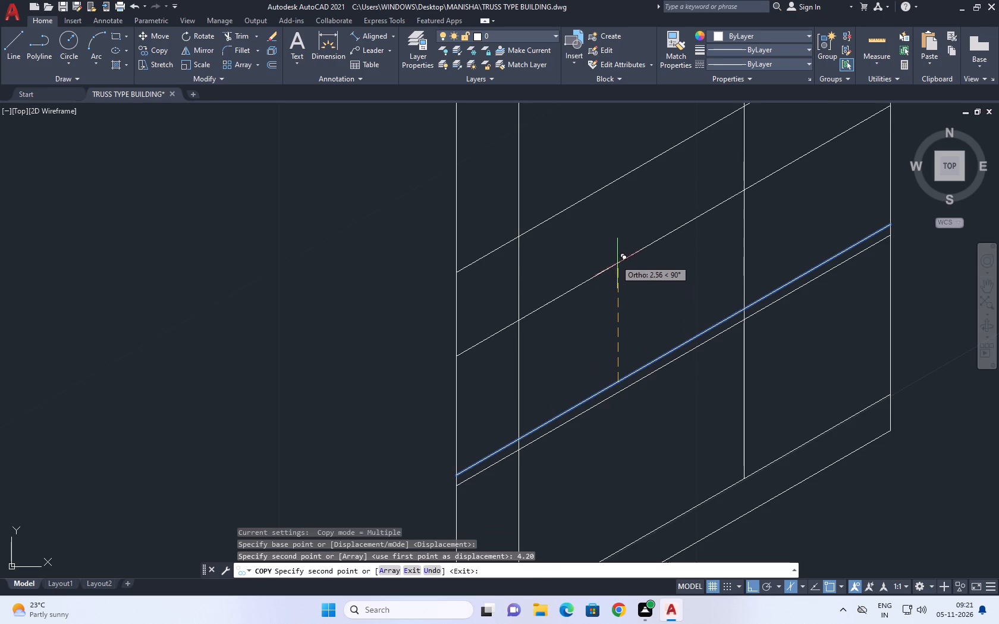
{"action": "key", "text": "Escape"}
Draw a line along the topmost 30° line from the first to the second vertical, continuing down to the upper line of the close pair.
{"action": "middle_click_drag", "start_coordinate": [630, 262], "coordinate": [648, 335]}
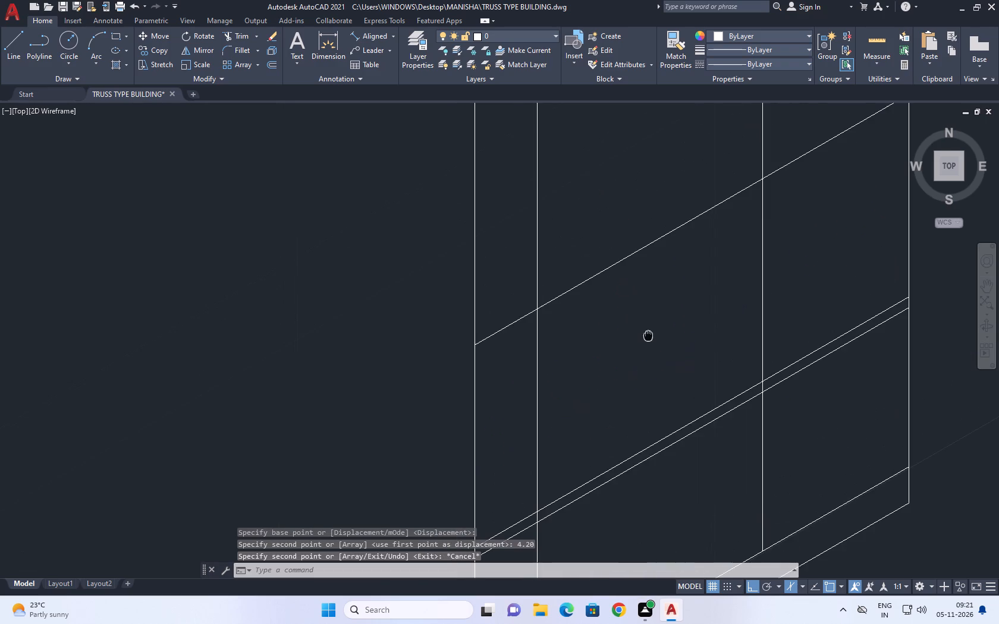
{"action": "middle_click_drag", "start_coordinate": [648, 335], "coordinate": [638, 307]}
{"action": "middle_click_drag", "start_coordinate": [523, 300], "coordinate": [552, 308]}
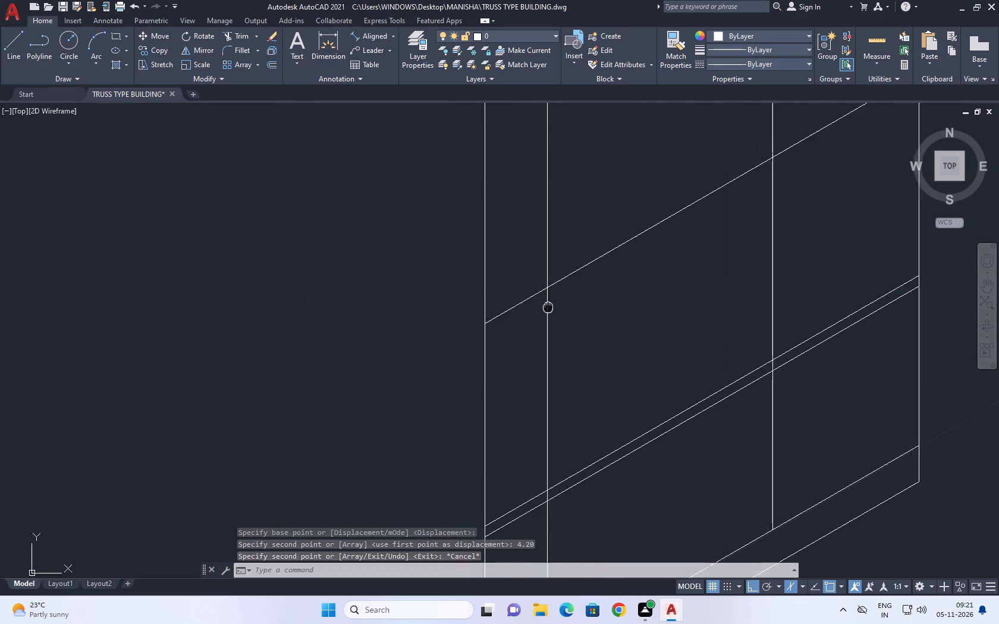
{"action": "middle_click_drag", "start_coordinate": [552, 308], "coordinate": [563, 314]}
{"action": "type", "text": "L"}
{"action": "key", "text": "space"}
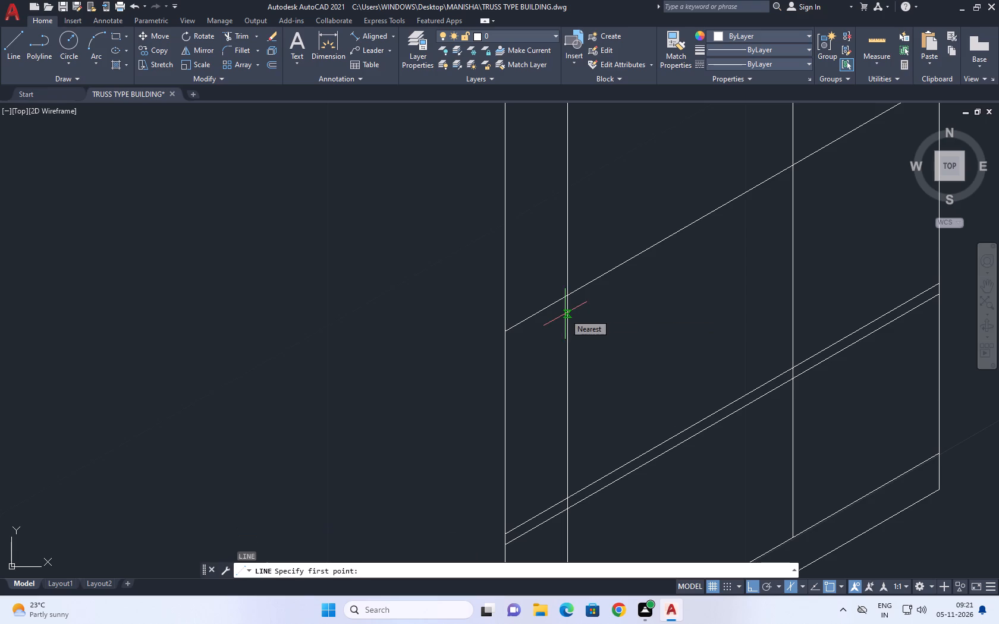
{"action": "left_click", "coordinate": [505, 331]}
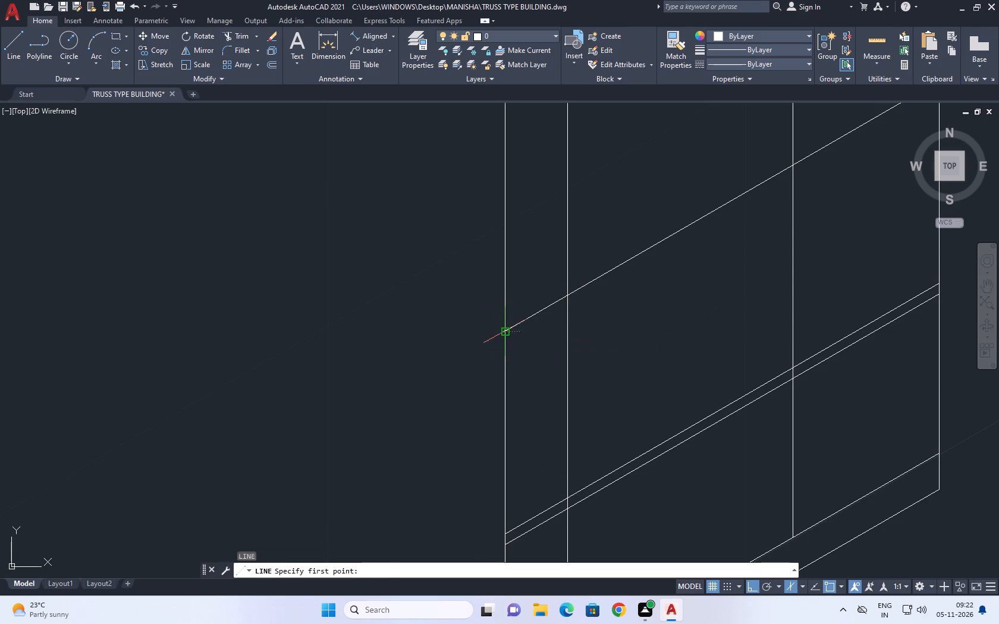
{"action": "left_click", "coordinate": [566, 296]}
{"action": "scroll", "coordinate": [567, 346], "scroll_direction": "down", "scroll_amount": 1}
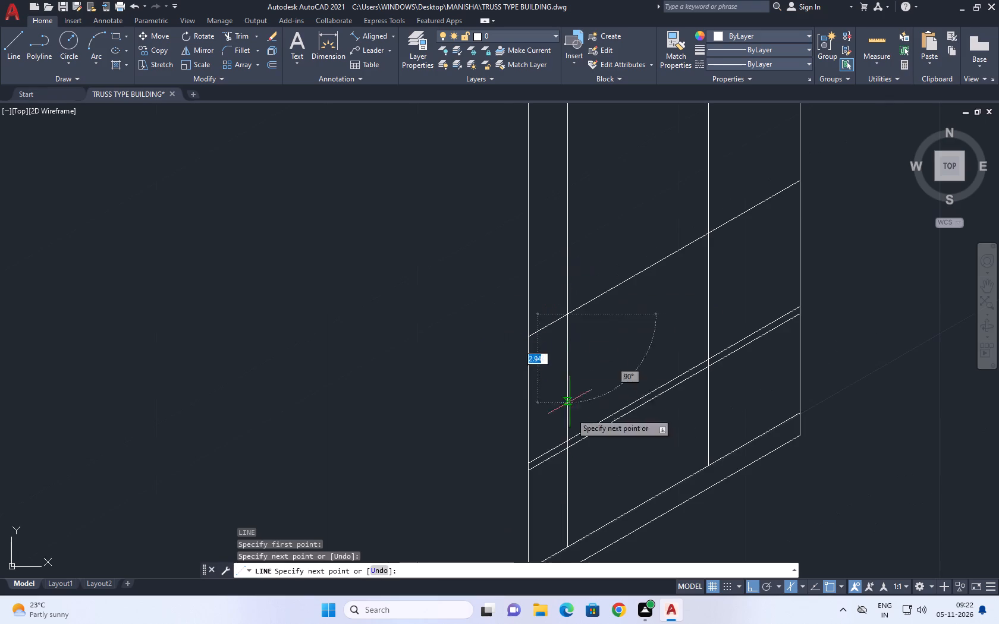
{"action": "scroll", "coordinate": [567, 464], "scroll_direction": "up", "scroll_amount": 3}
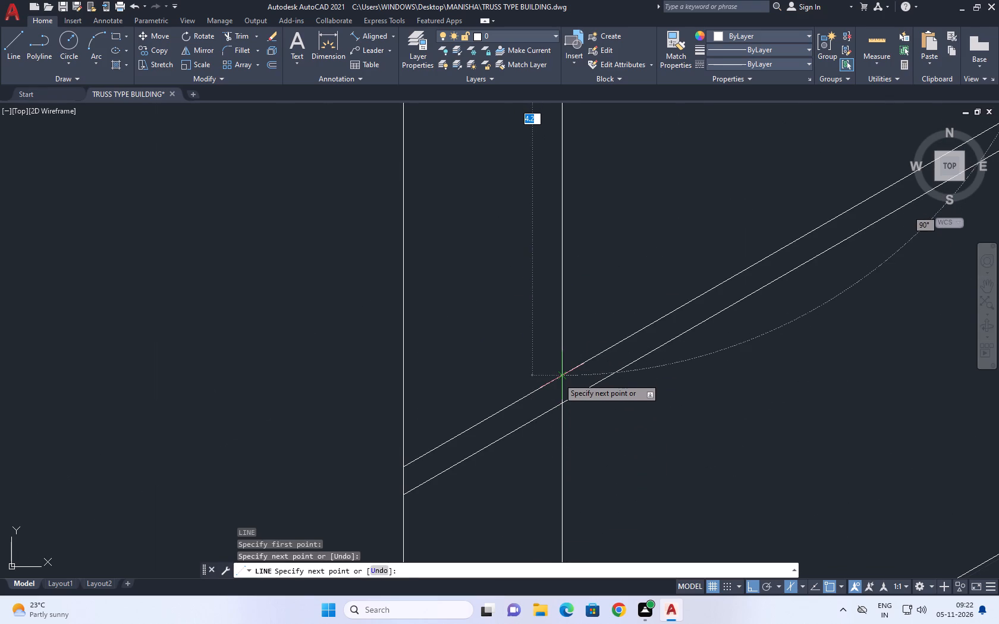
{"action": "left_click", "coordinate": [560, 378]}
{"action": "key", "text": "Escape"}
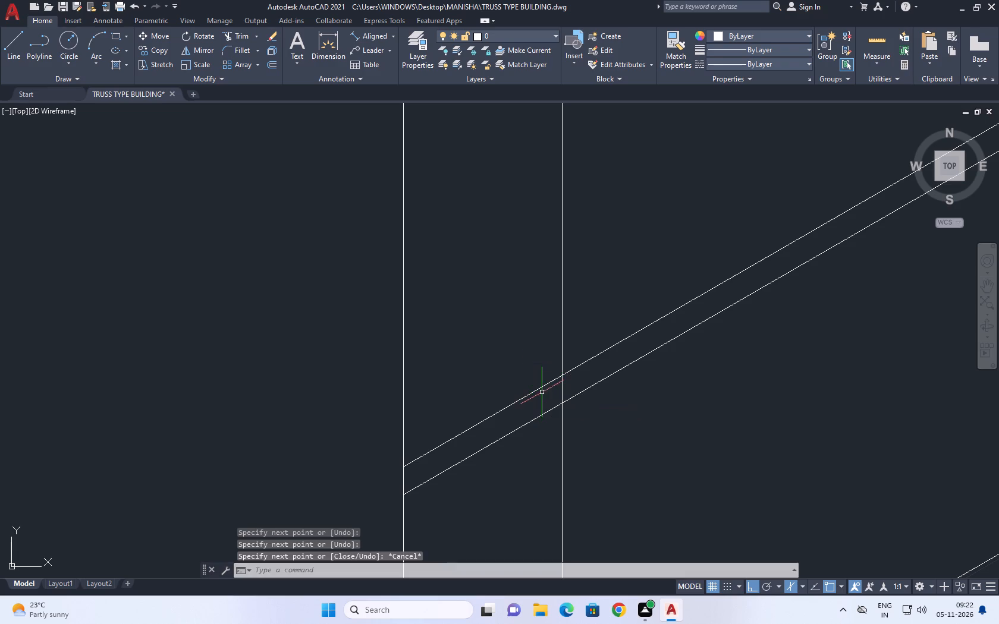
Draw a short 30° line from the first to the second vertical, slightly above the close pair of 30° lines.
{"action": "key", "text": "space"}
{"action": "left_click_drag", "start_coordinate": [401, 455], "coordinate": [420, 446]}
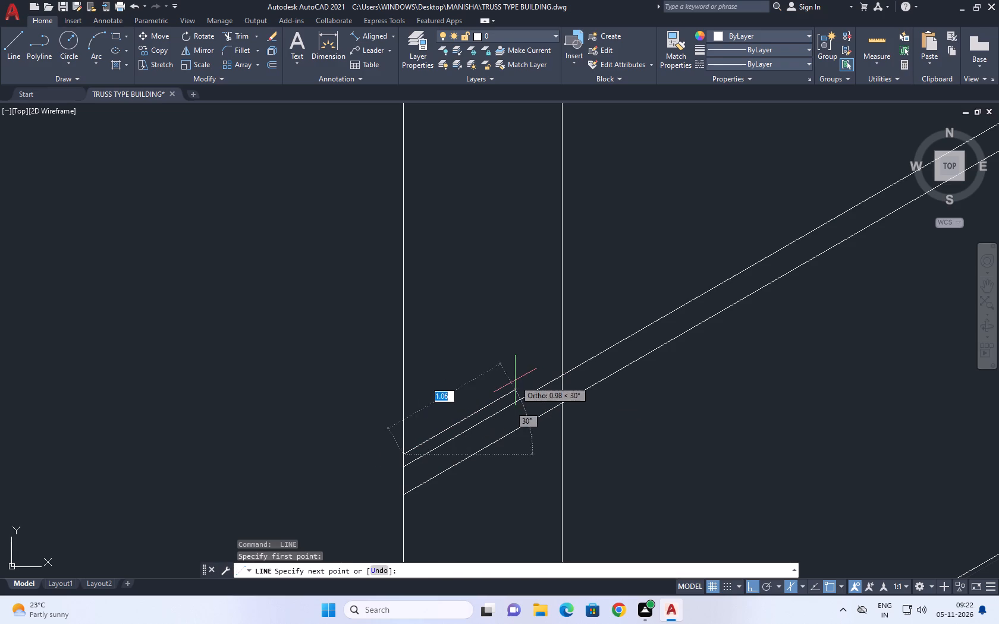
{"action": "left_click", "coordinate": [561, 364]}
{"action": "key", "text": "Escape"}
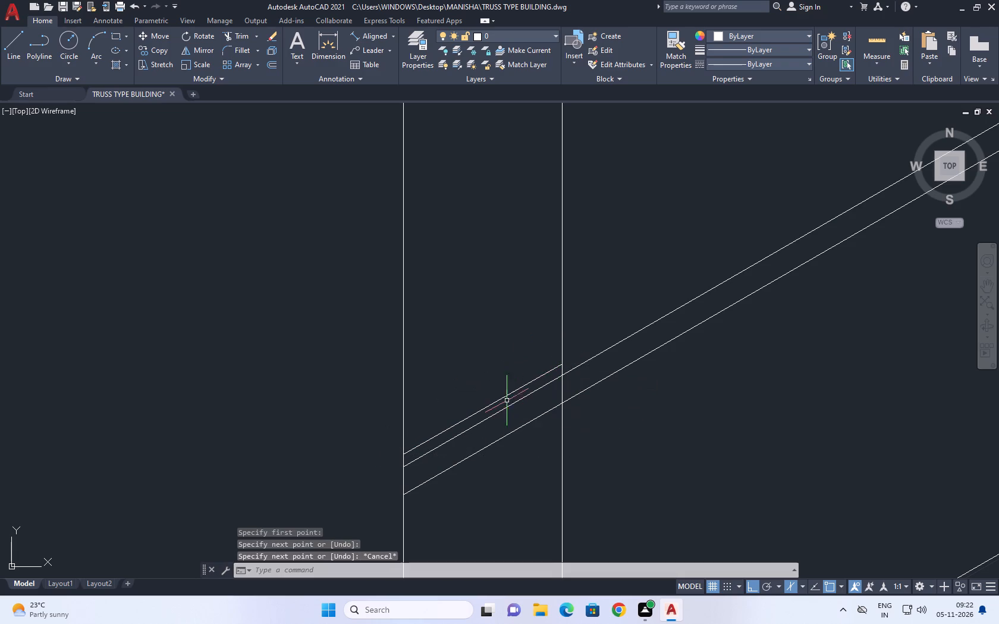
Copy the second vertical's segment above the close 30° pair 0.226 along the 30° direction toward the first vertical.
{"action": "middle_click_drag", "start_coordinate": [573, 364], "coordinate": [655, 393]}
{"action": "left_click", "coordinate": [644, 360]}
{"action": "middle_click_drag", "start_coordinate": [629, 380], "coordinate": [639, 397]}
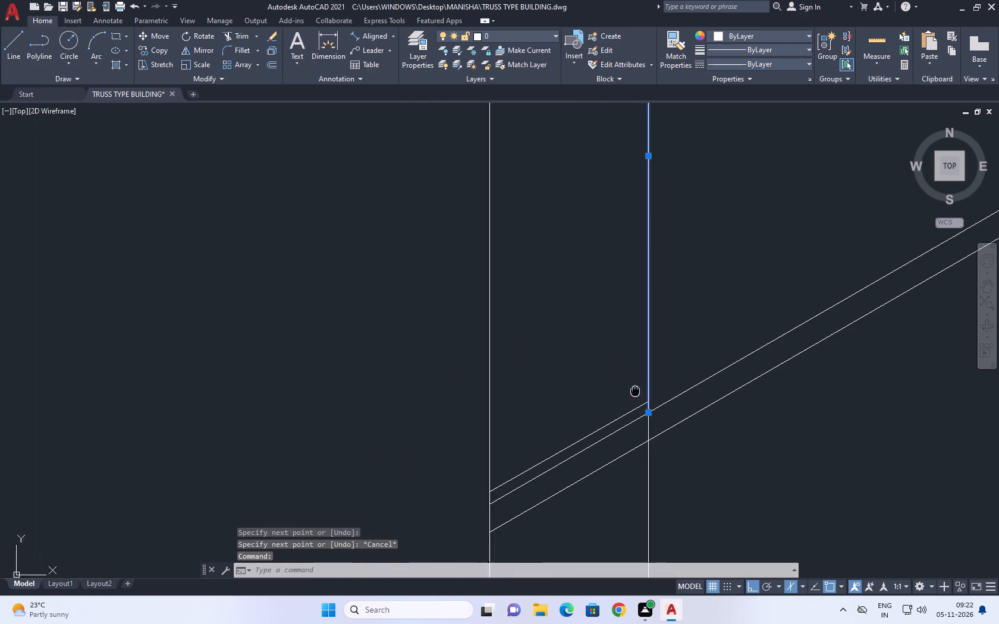
{"action": "middle_click_drag", "start_coordinate": [639, 397], "coordinate": [648, 411]}
{"action": "type", "text": "CO"}
{"action": "key", "text": "space"}
{"action": "left_click", "coordinate": [648, 377]}
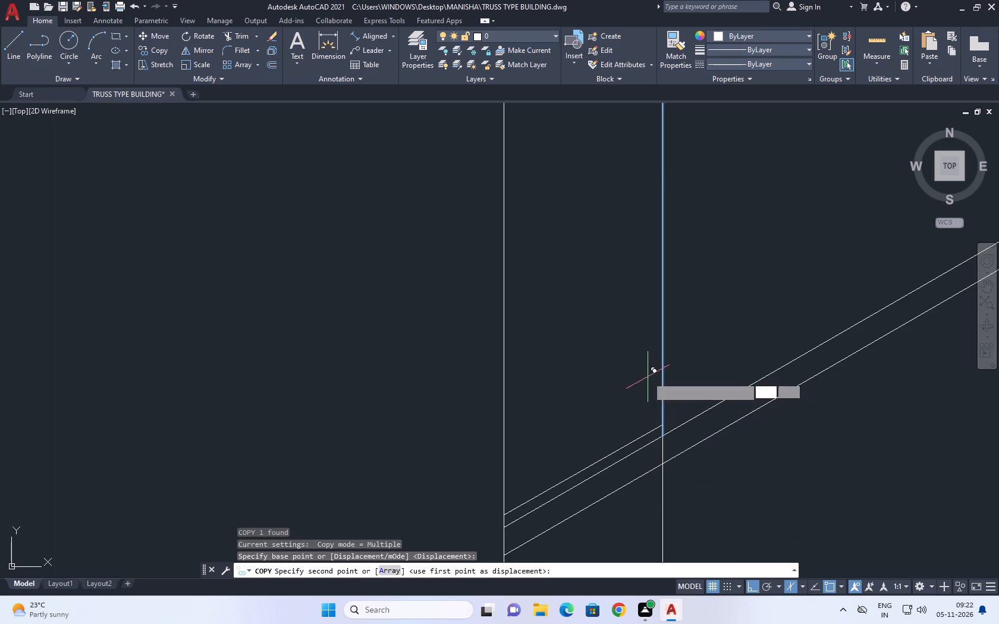
{"action": "type", "text": "0.0"}
{"action": "key", "text": "BackSpace"}
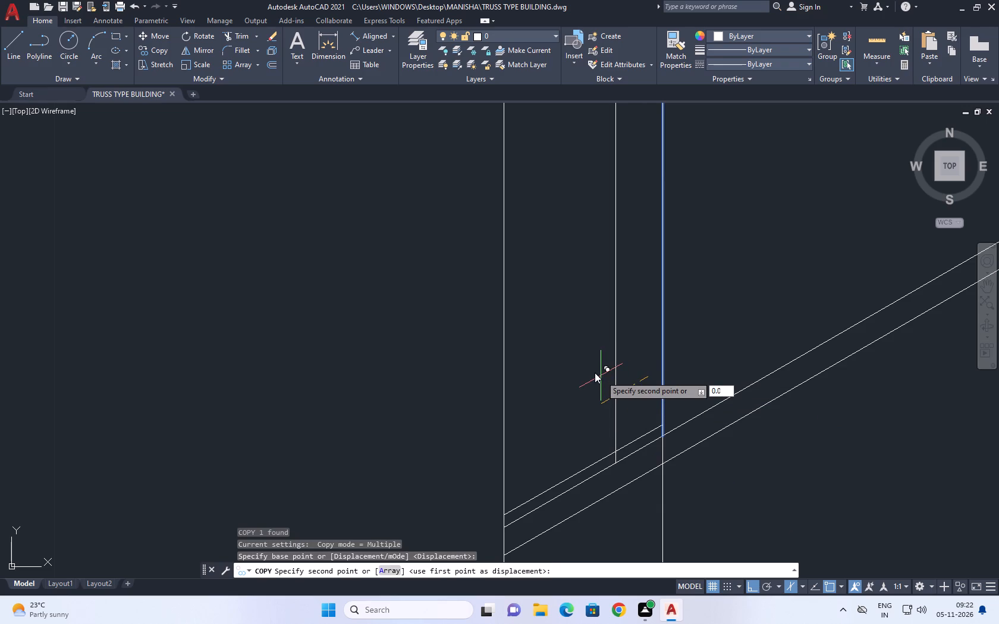
{"action": "type", "text": "226"}
{"action": "key", "text": "Return"}
{"action": "key", "text": "Escape"}
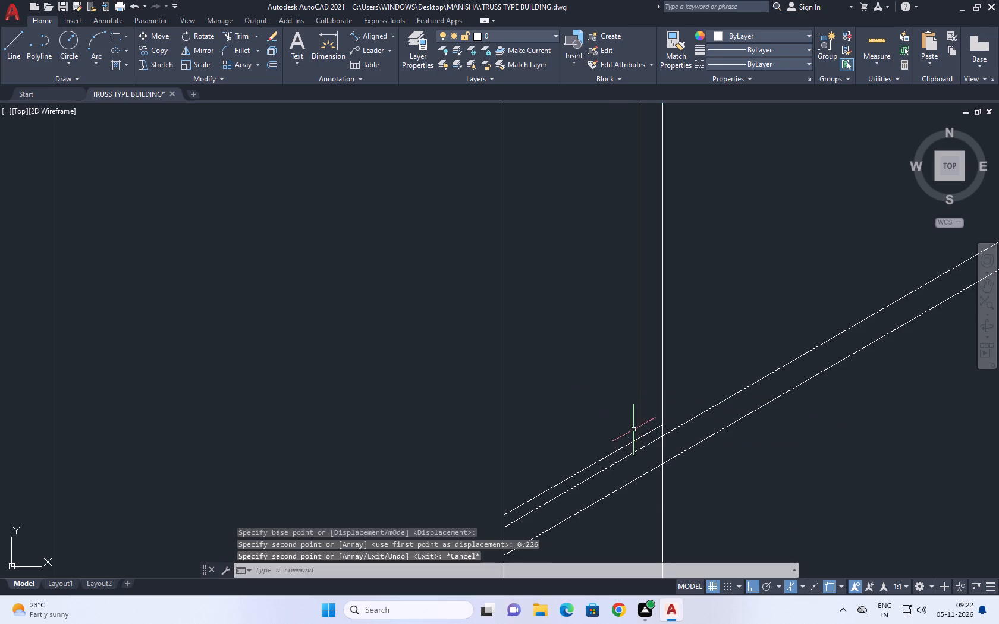
Copy the new inner vertical line 0.11 along the 30° direction toward the first vertical.
{"action": "middle_click_drag", "start_coordinate": [633, 423], "coordinate": [689, 474]}
{"action": "scroll", "coordinate": [690, 469], "scroll_direction": "down", "scroll_amount": 1}
{"action": "left_click", "coordinate": [693, 458]}
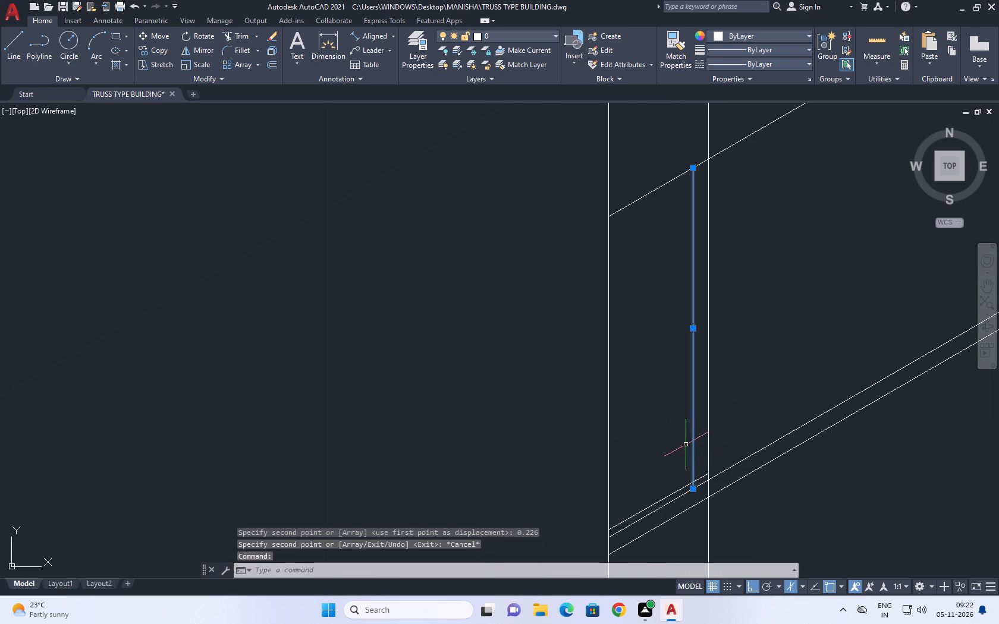
{"action": "key", "text": "c"}
{"action": "key", "text": "o"}
{"action": "key", "text": "space"}
{"action": "left_click", "coordinate": [672, 433]}
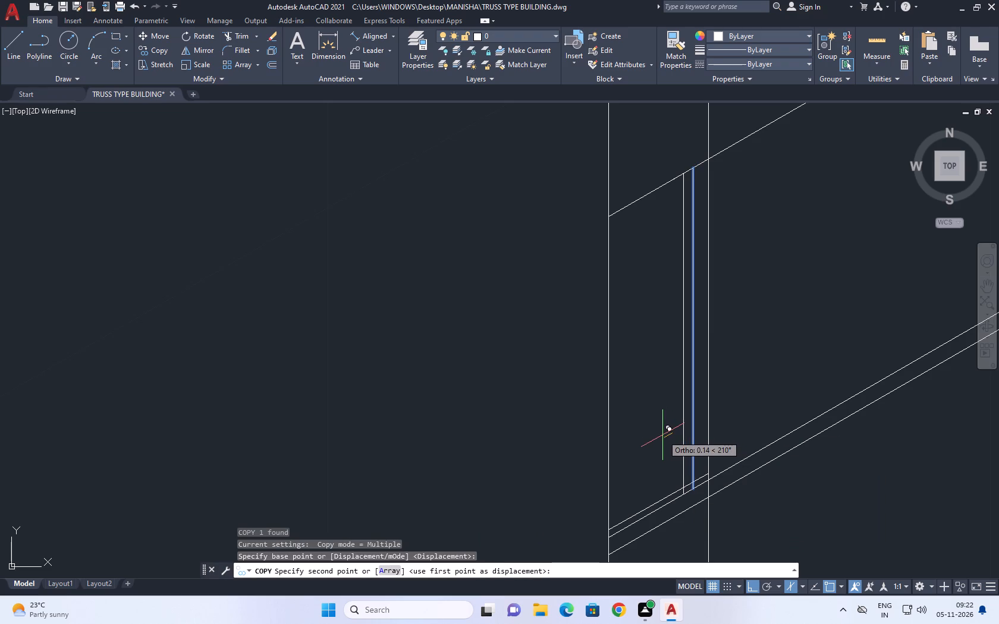
{"action": "type", "text": "0."}
{"action": "key", "text": "1"}
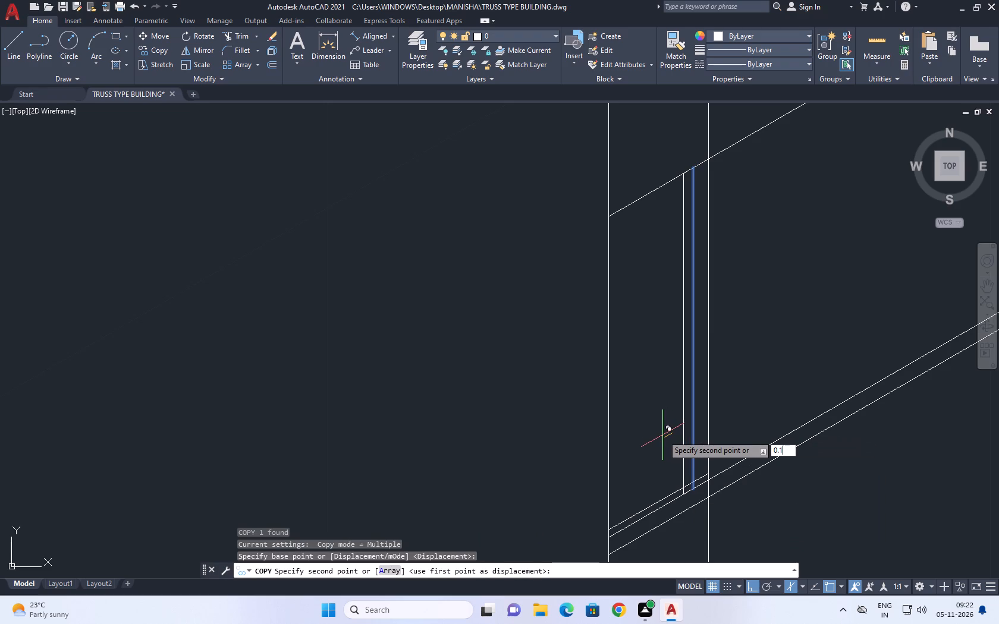
{"action": "key", "text": "1"}
{"action": "key", "text": "Return"}
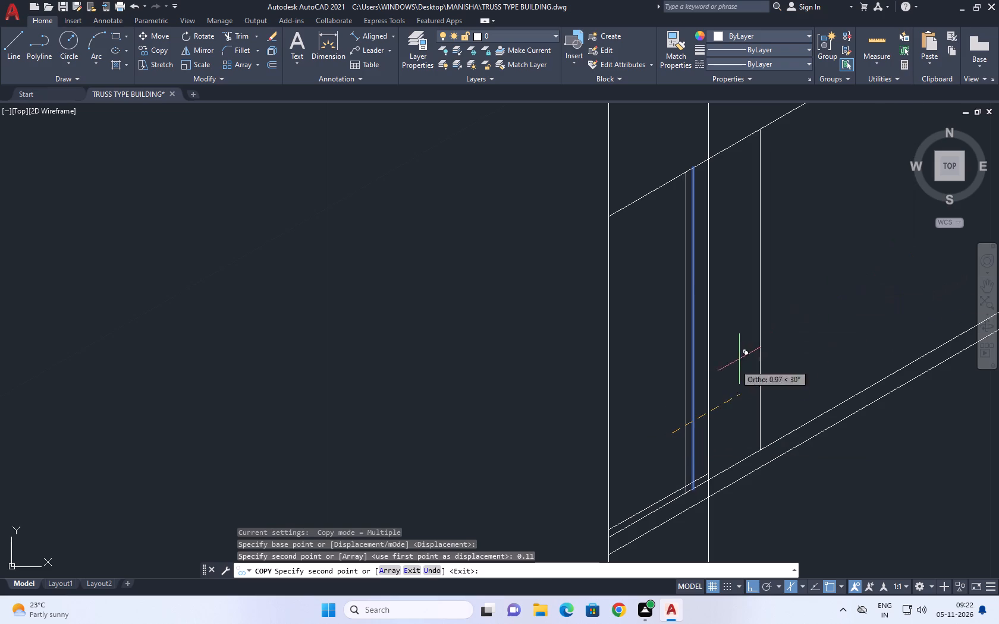
{"action": "key", "text": "Escape"}
Copy the short 30° line just above the close pair 0.14 vertically upward.
{"action": "scroll", "coordinate": [717, 283], "scroll_direction": "up", "scroll_amount": 1}
{"action": "scroll", "coordinate": [716, 279], "scroll_direction": "down", "scroll_amount": 1}
{"action": "scroll", "coordinate": [665, 493], "scroll_direction": "up", "scroll_amount": 1}
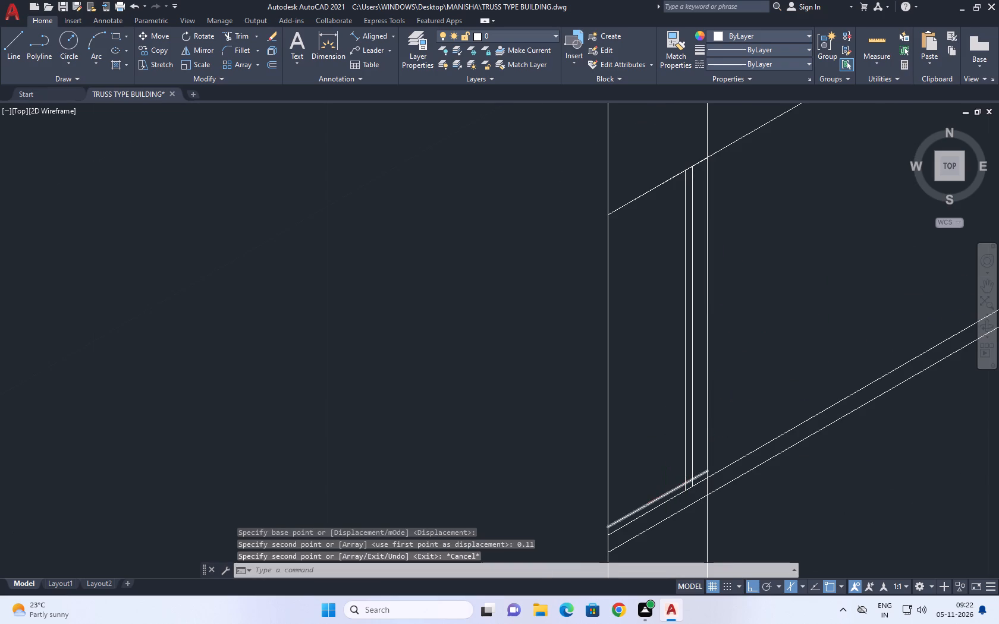
{"action": "left_click", "coordinate": [665, 494]}
{"action": "key", "text": "c"}
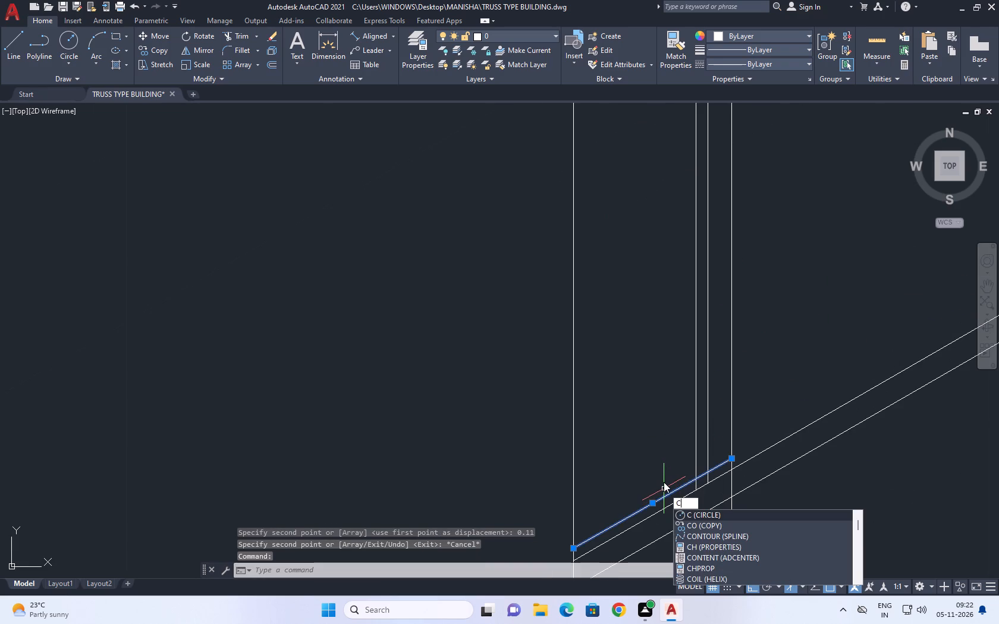
{"action": "type", "text": "O"}
{"action": "key", "text": "space"}
{"action": "left_click", "coordinate": [661, 496]}
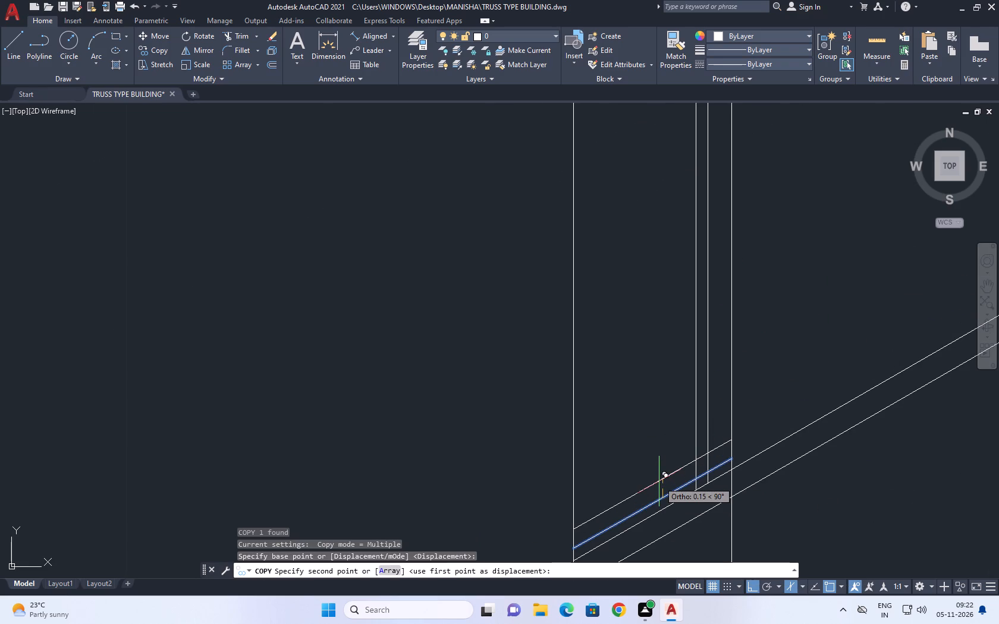
{"action": "type", "text": "0.14"}
{"action": "key", "text": "Return"}
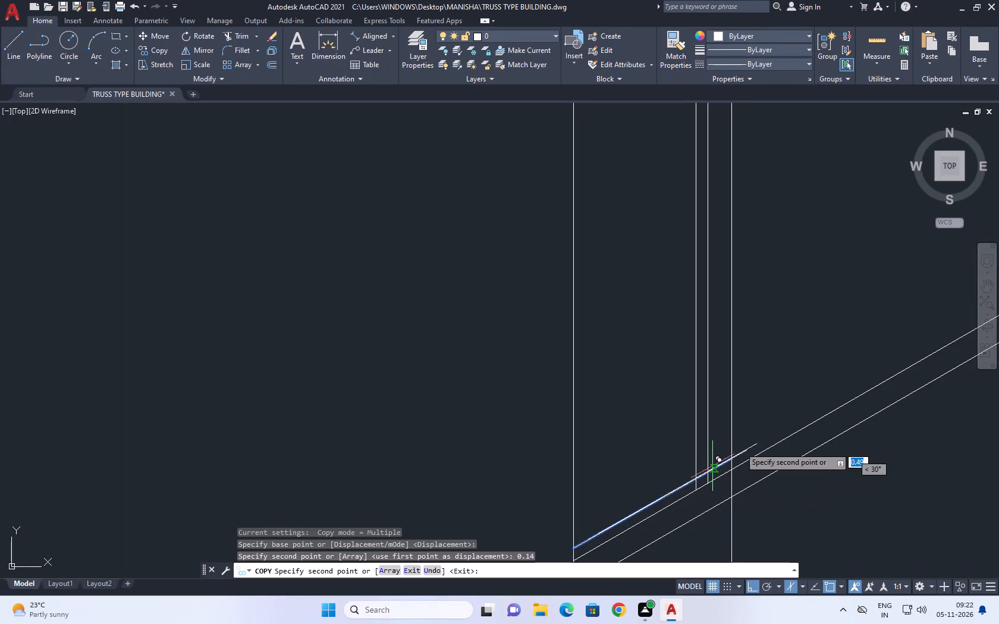
{"action": "key", "text": "ctrl+z"}
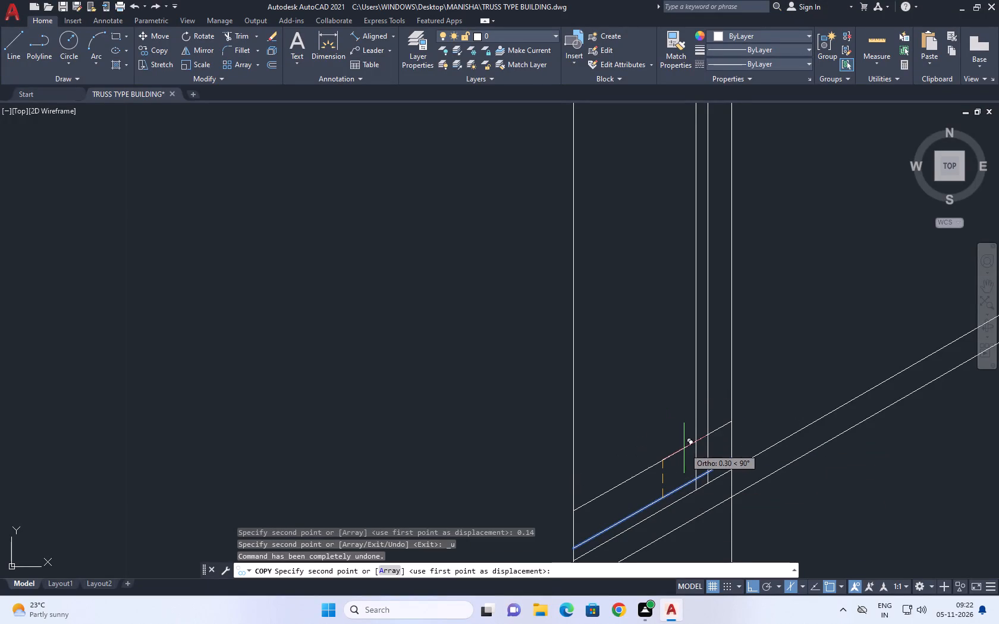
{"action": "type", "text": "0.14"}
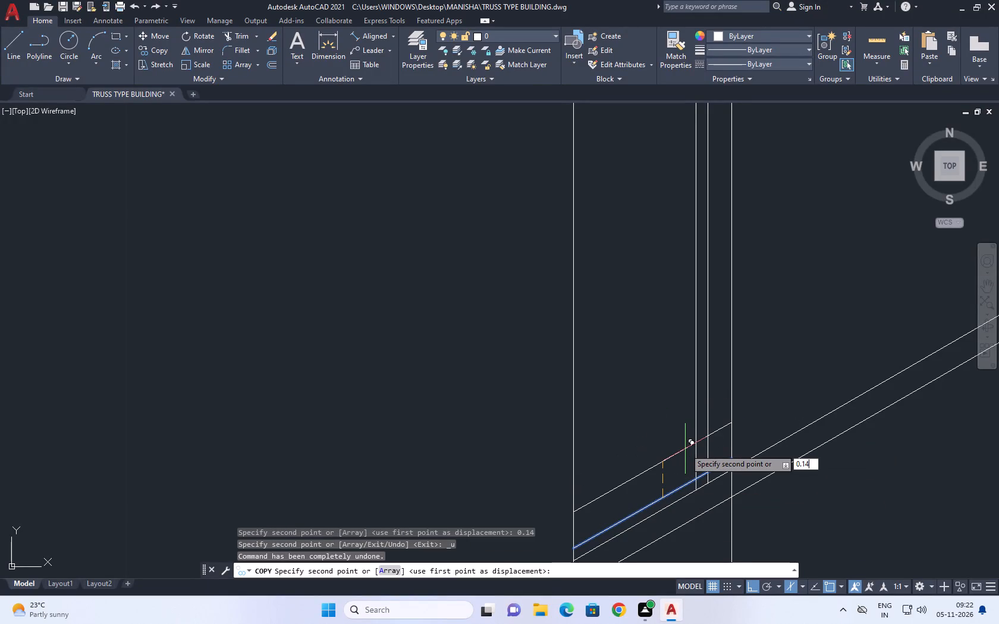
{"action": "key", "text": "Return"}
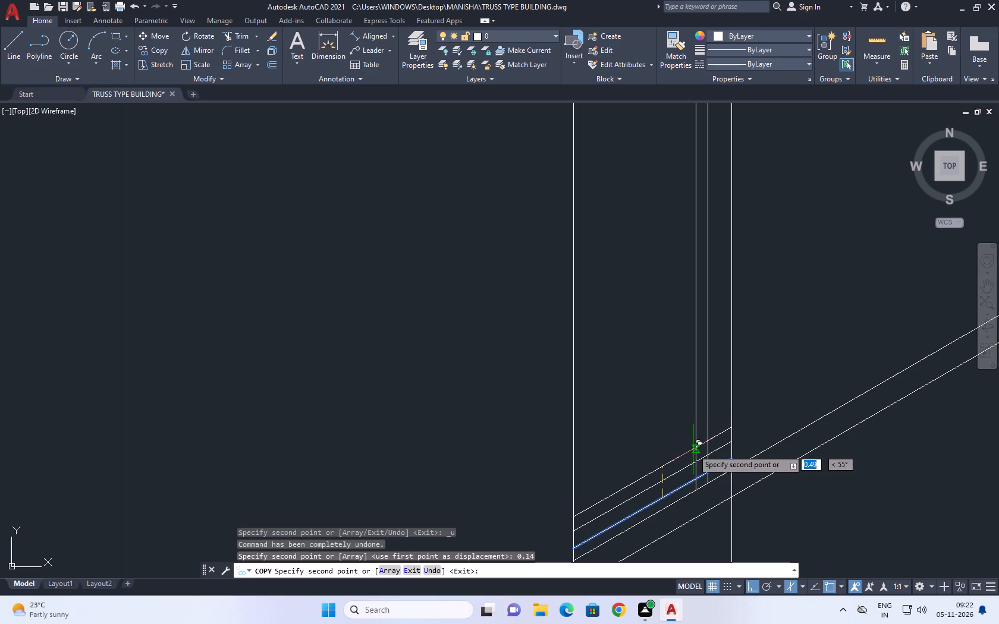
{"action": "right_click", "coordinate": [735, 409]}
{"action": "left_click", "coordinate": [758, 435]}
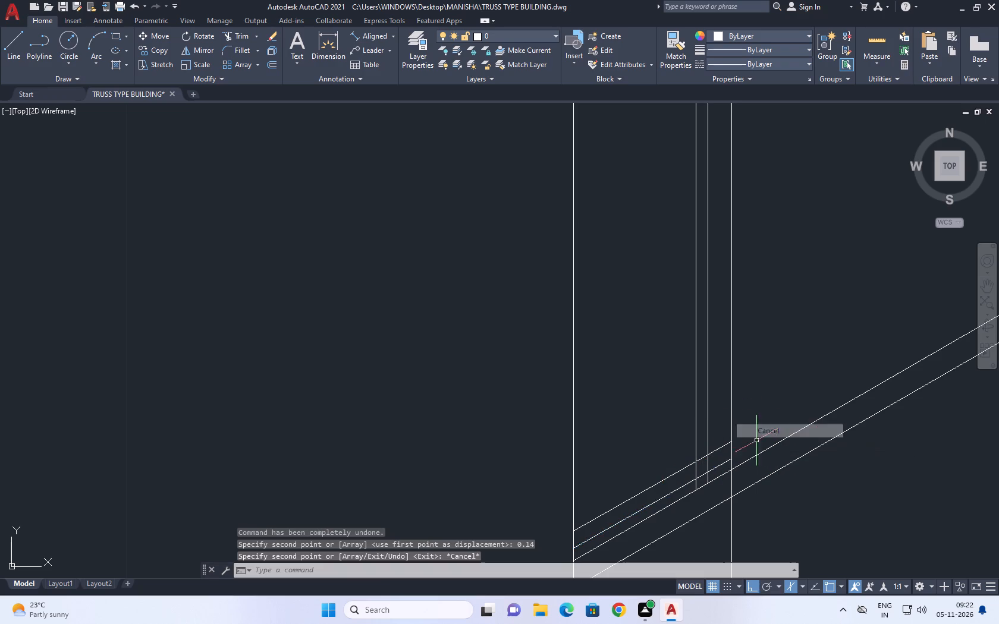
Move the lower short 30° line upward to just beneath its copy.
{"action": "middle_click_drag", "start_coordinate": [673, 493], "coordinate": [680, 417]}
{"action": "left_click", "coordinate": [655, 423]}
{"action": "left_click", "coordinate": [648, 431]}
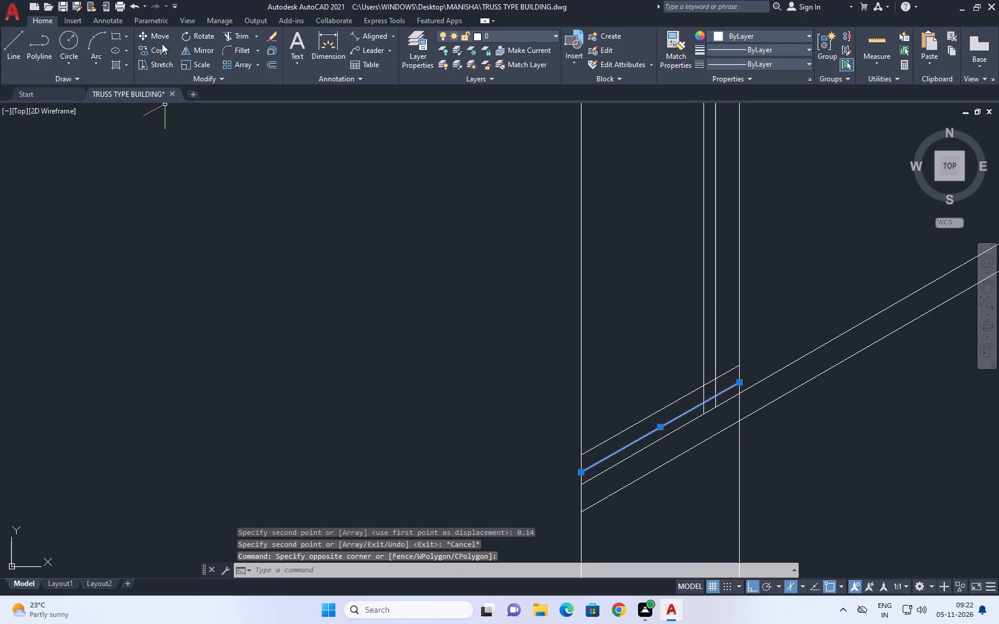
{"action": "left_click", "coordinate": [158, 37]}
{"action": "scroll", "coordinate": [667, 412], "scroll_direction": "up", "scroll_amount": 2}
{"action": "left_click", "coordinate": [668, 424]}
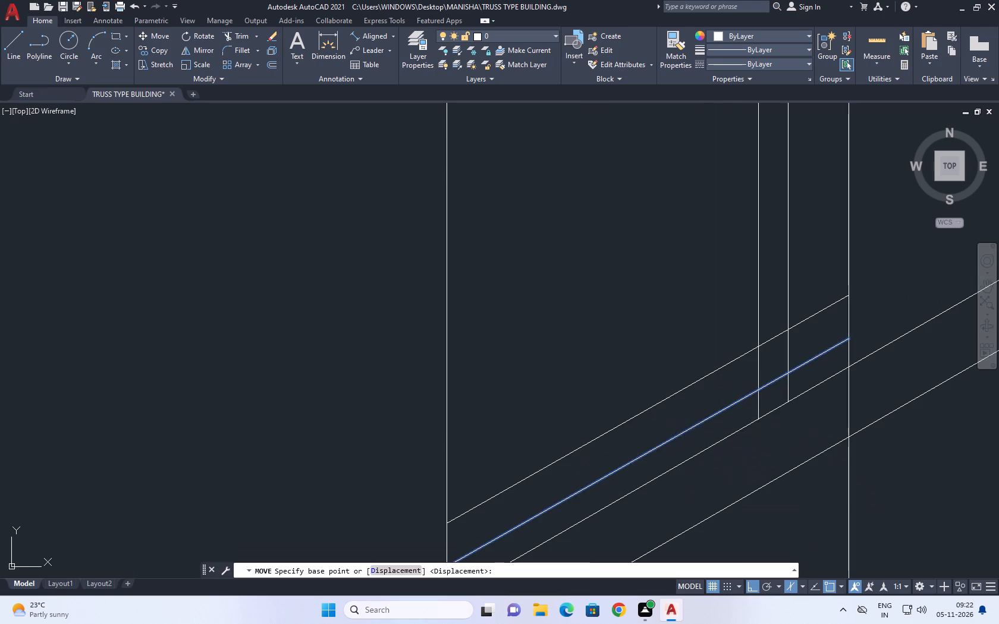
{"action": "left_click", "coordinate": [663, 402]}
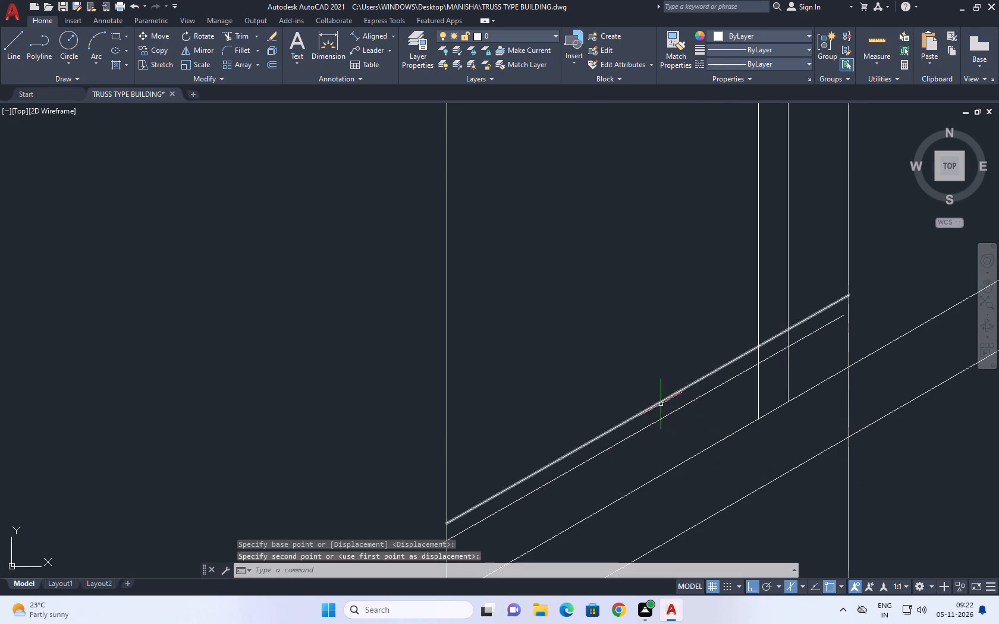
Extend the upper end of the moved short 30° line to the second vertical.
{"action": "middle_click_drag", "start_coordinate": [705, 414], "coordinate": [657, 326]}
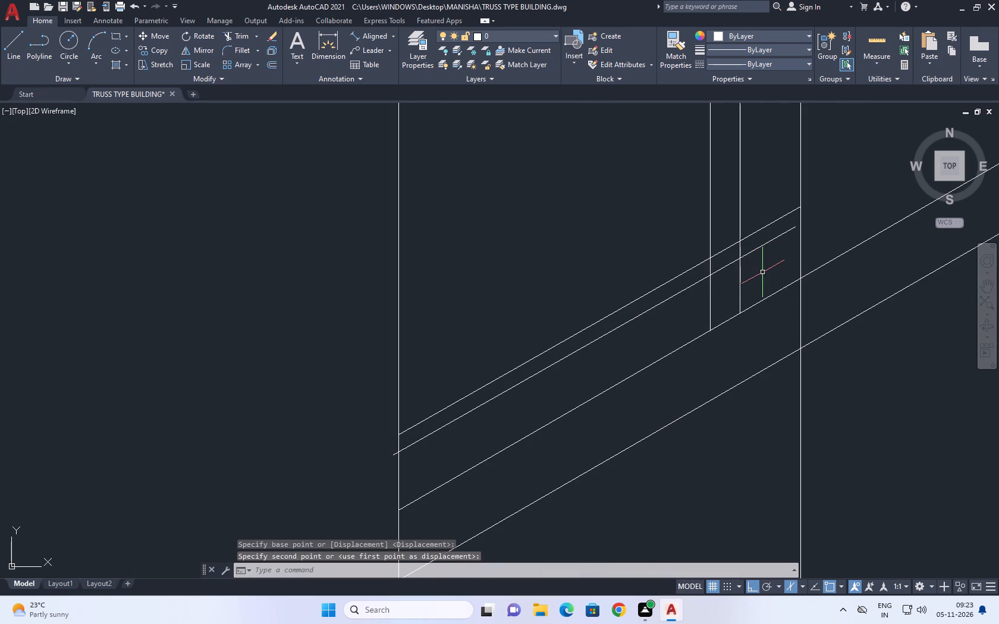
{"action": "type", "text": "EX"}
{"action": "key", "text": "space"}
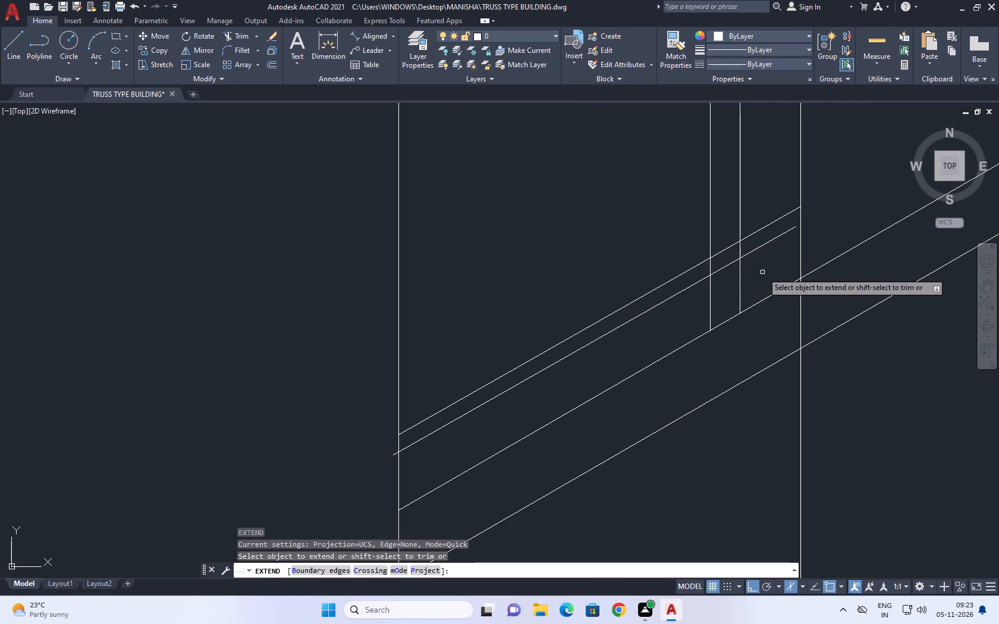
{"action": "left_click", "coordinate": [779, 235]}
{"action": "right_click", "coordinate": [599, 225]}
{"action": "left_click", "coordinate": [624, 245]}
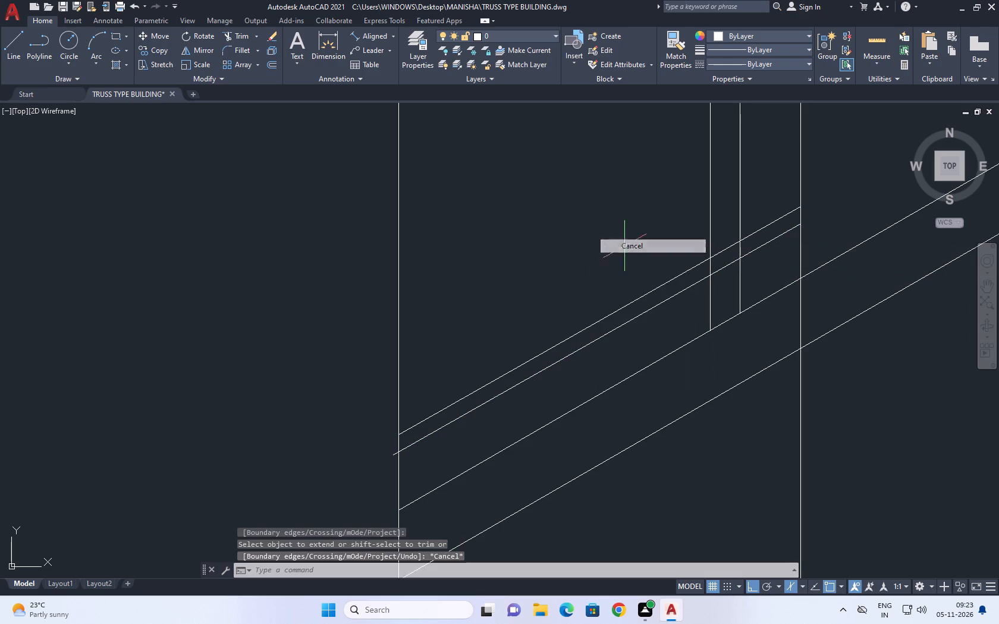
Shorten the overhanging lower end of the moved 30° line back to the first vertical.
{"action": "middle_click_drag", "start_coordinate": [526, 324], "coordinate": [590, 248]}
{"action": "scroll", "coordinate": [458, 399], "scroll_direction": "up", "scroll_amount": 3}
{"action": "left_click_drag", "start_coordinate": [510, 326], "coordinate": [502, 316]}
{"action": "left_click", "coordinate": [472, 276]}
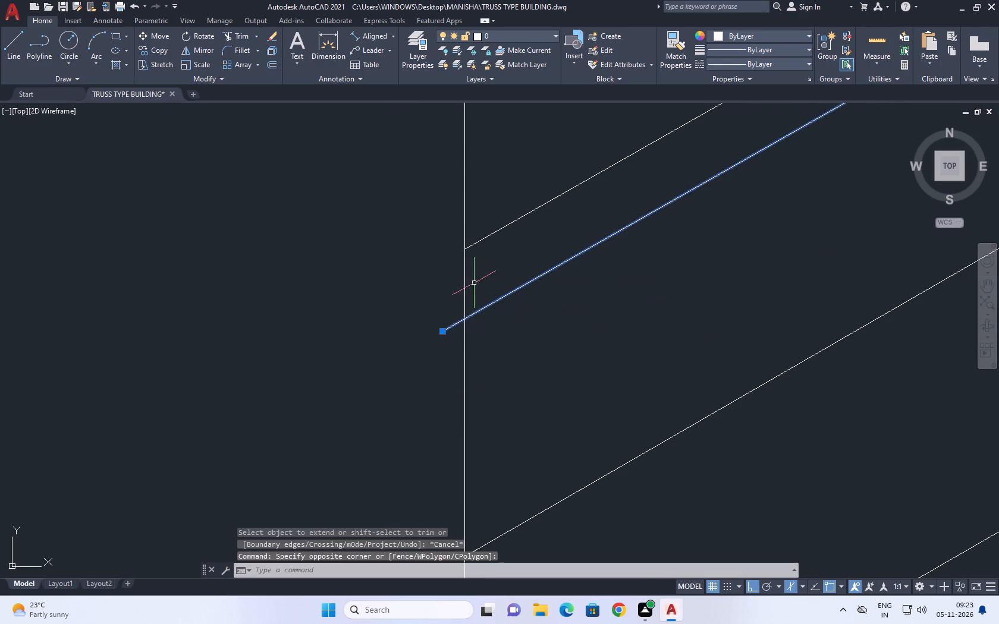
{"action": "left_click", "coordinate": [442, 333]}
{"action": "left_click", "coordinate": [465, 319]}
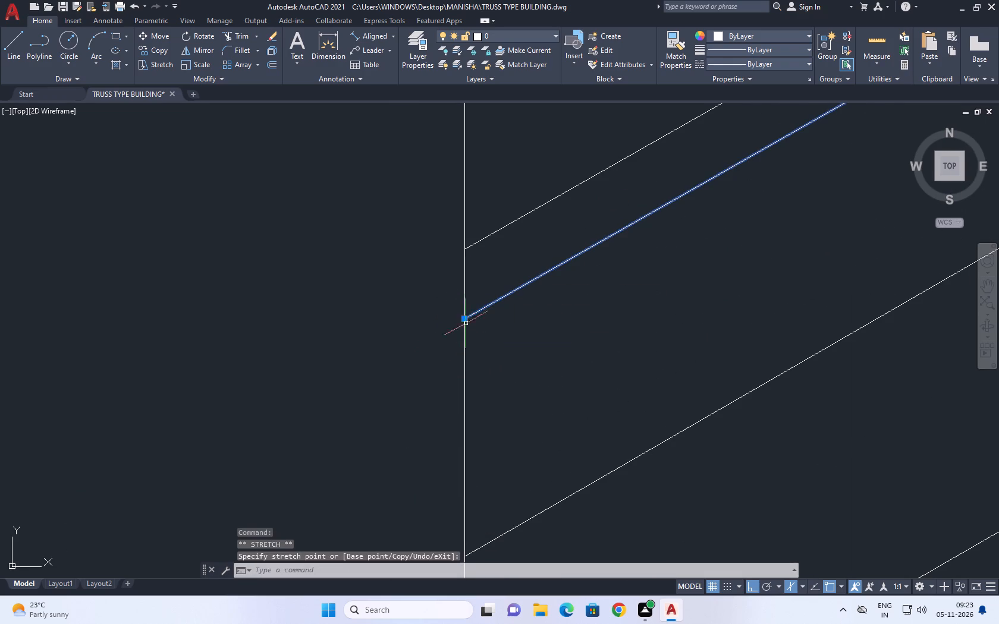
{"action": "scroll", "coordinate": [467, 363], "scroll_direction": "down", "scroll_amount": 6}
{"action": "middle_click_drag", "start_coordinate": [538, 335], "coordinate": [553, 358]}
{"action": "right_click", "coordinate": [618, 259]}
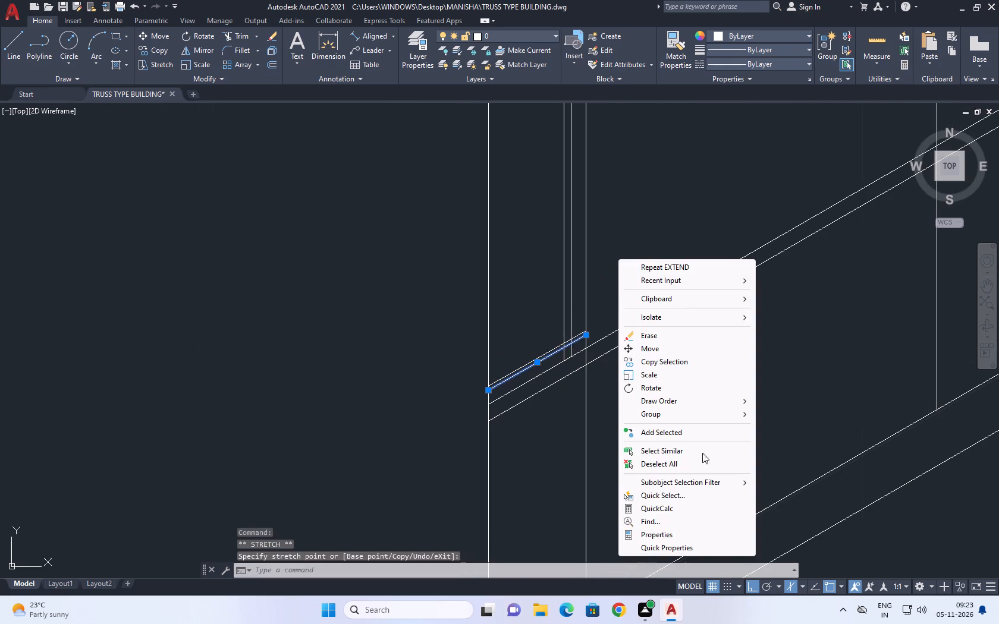
{"action": "left_click", "coordinate": [696, 464]}
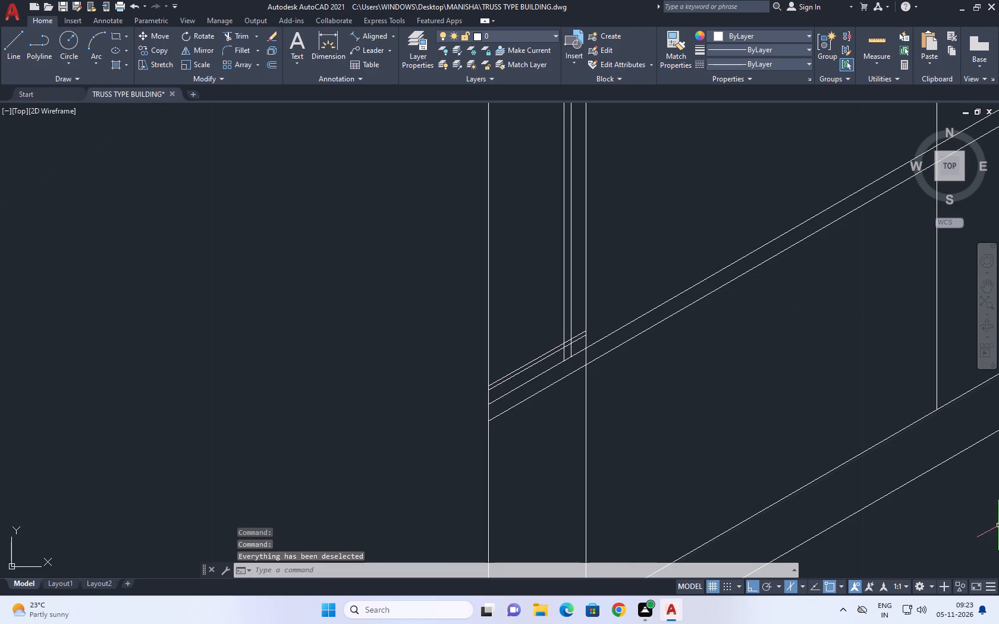
On the left isoplane, draw a short line up toward the first vertical from the second vertical's intersection with the close pair's upper line.
{"action": "left_click", "coordinate": [16, 45]}
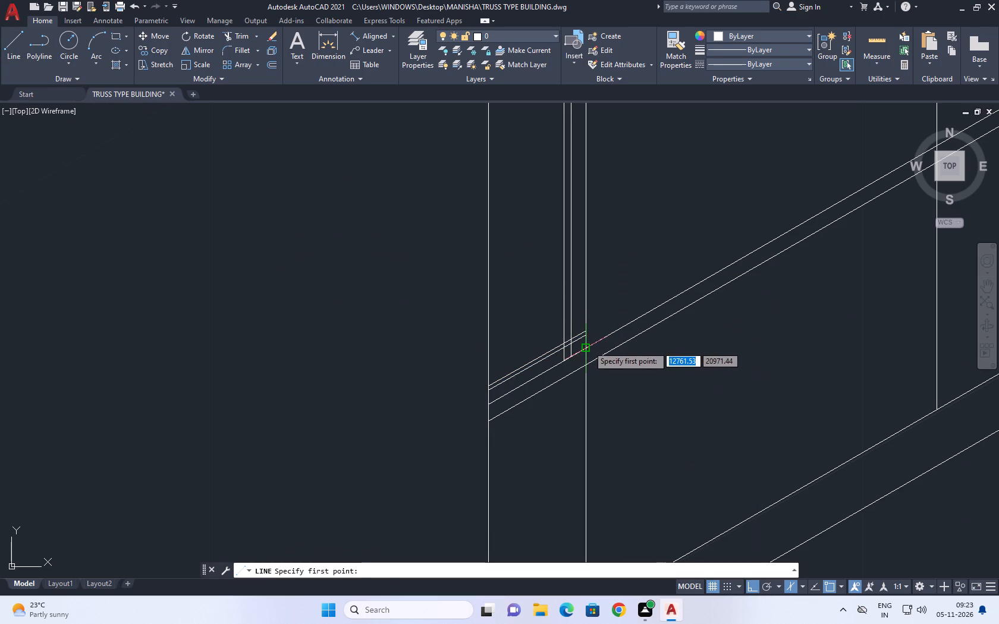
{"action": "left_click", "coordinate": [585, 348]}
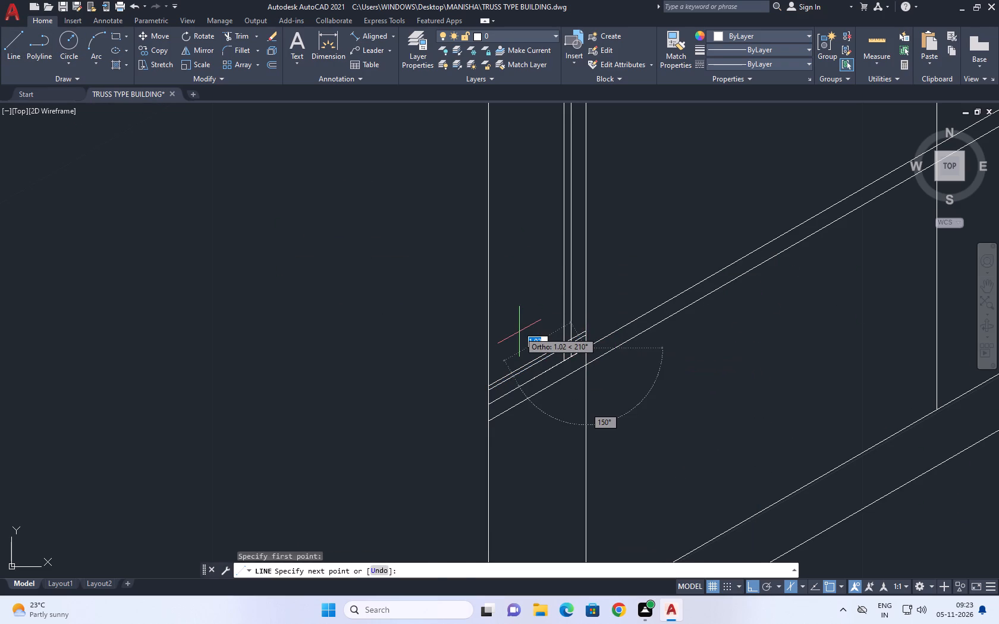
{"action": "key", "text": "F5"}
{"action": "left_click", "coordinate": [514, 333]}
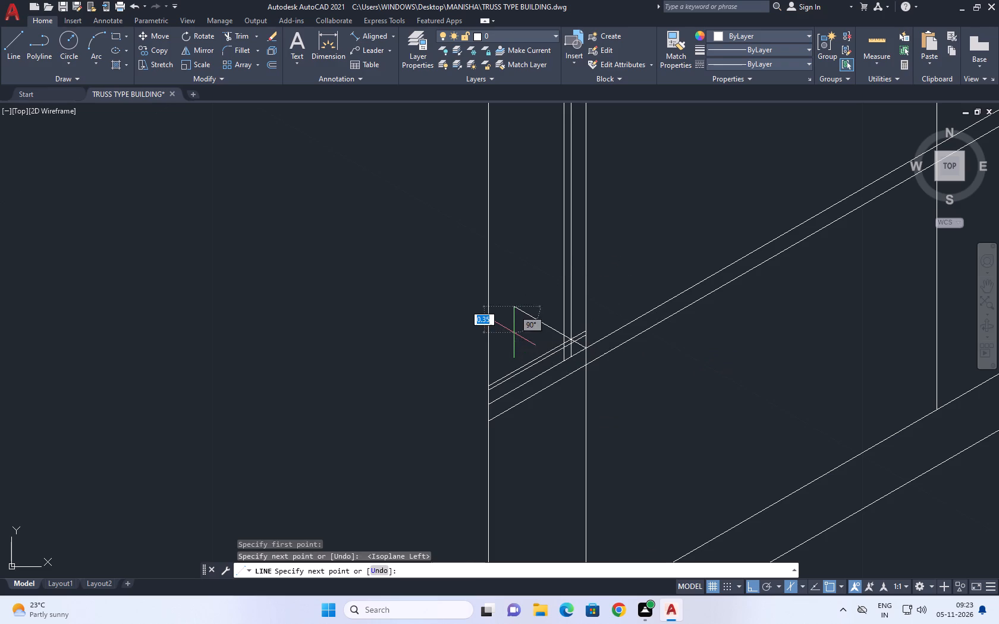
{"action": "right_click", "coordinate": [603, 289]}
{"action": "left_click", "coordinate": [638, 311]}
Move the two inner verticals down along the left-isoplane line so the right one meets its intersection with the lower short 30° line.
{"action": "middle_click_drag", "start_coordinate": [605, 343], "coordinate": [605, 345]}
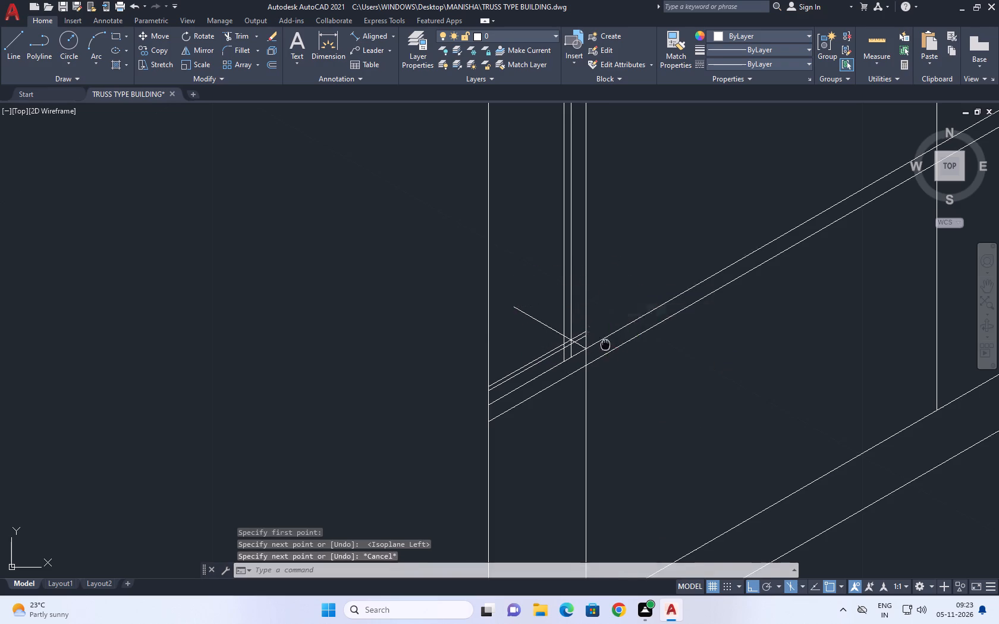
{"action": "middle_click_drag", "start_coordinate": [605, 345], "coordinate": [618, 372]}
{"action": "middle_click_drag", "start_coordinate": [588, 353], "coordinate": [601, 368]}
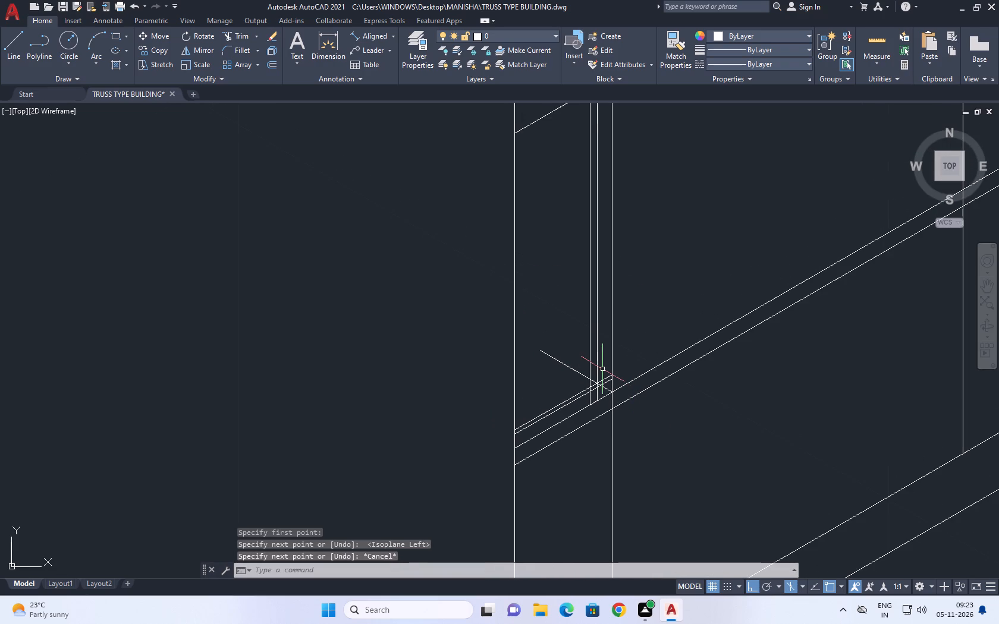
{"action": "middle_click_drag", "start_coordinate": [612, 327], "coordinate": [668, 425]}
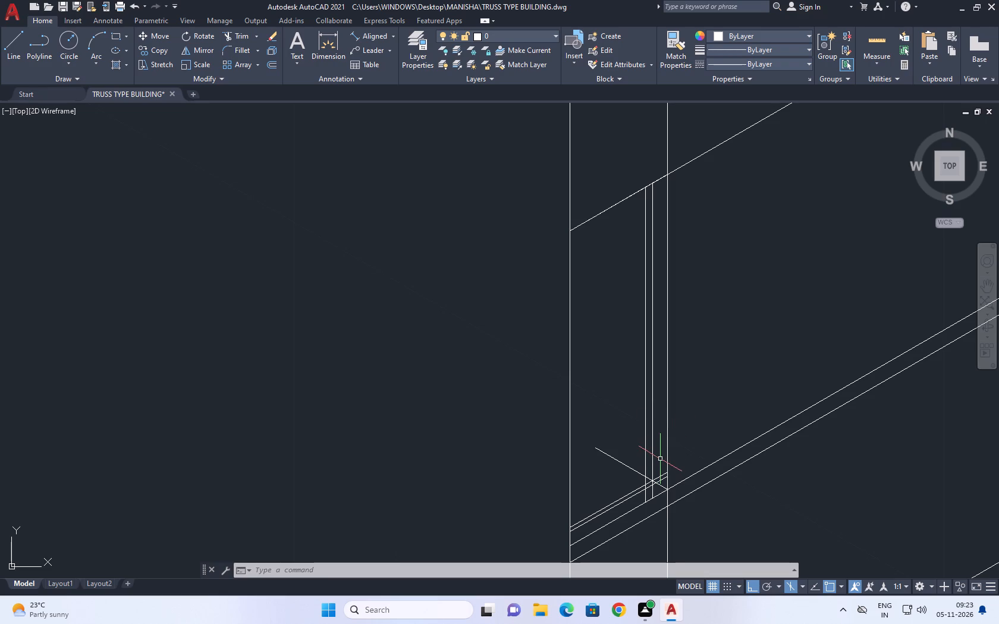
{"action": "middle_click_drag", "start_coordinate": [696, 421], "coordinate": [705, 390]}
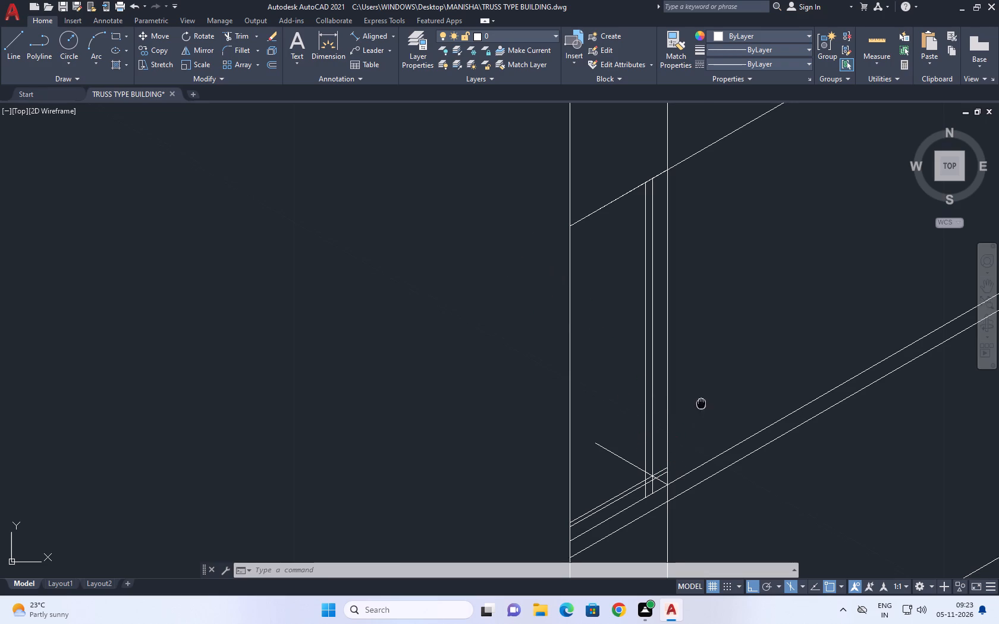
{"action": "middle_click_drag", "start_coordinate": [705, 390], "coordinate": [734, 299]}
{"action": "scroll", "coordinate": [687, 329], "scroll_direction": "up", "scroll_amount": 2}
{"action": "left_click", "coordinate": [698, 342]}
{"action": "left_click_drag", "start_coordinate": [661, 313], "coordinate": [656, 313]}
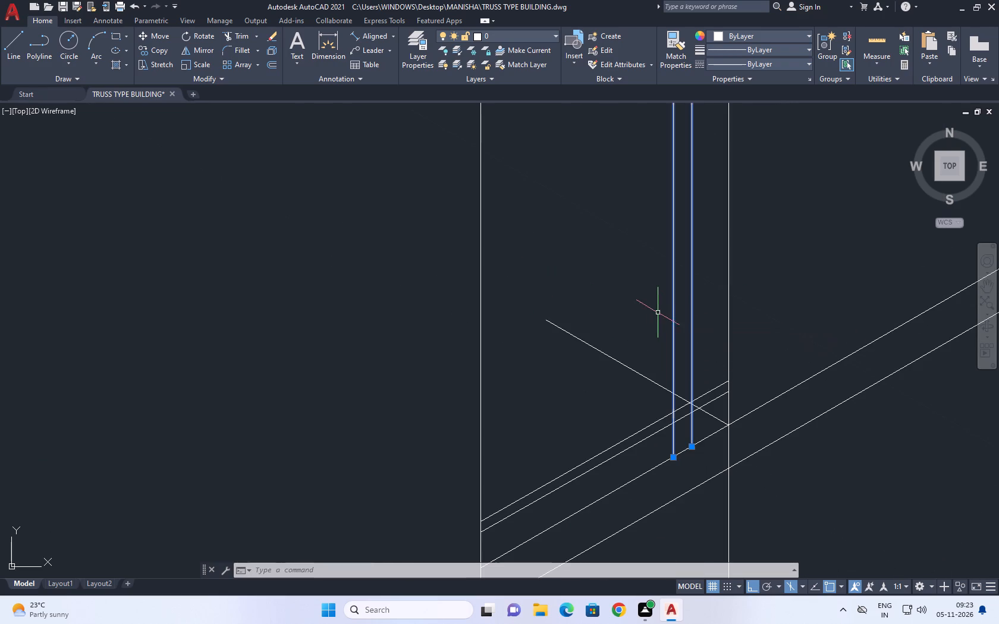
{"action": "left_click_drag", "start_coordinate": [656, 313], "coordinate": [653, 313]}
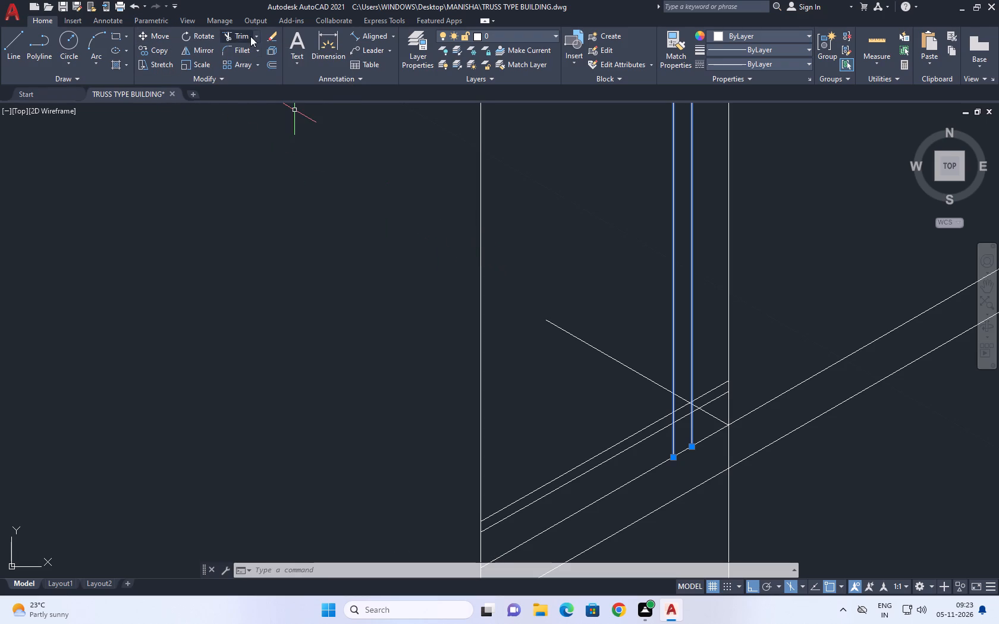
{"action": "left_click", "coordinate": [166, 37]}
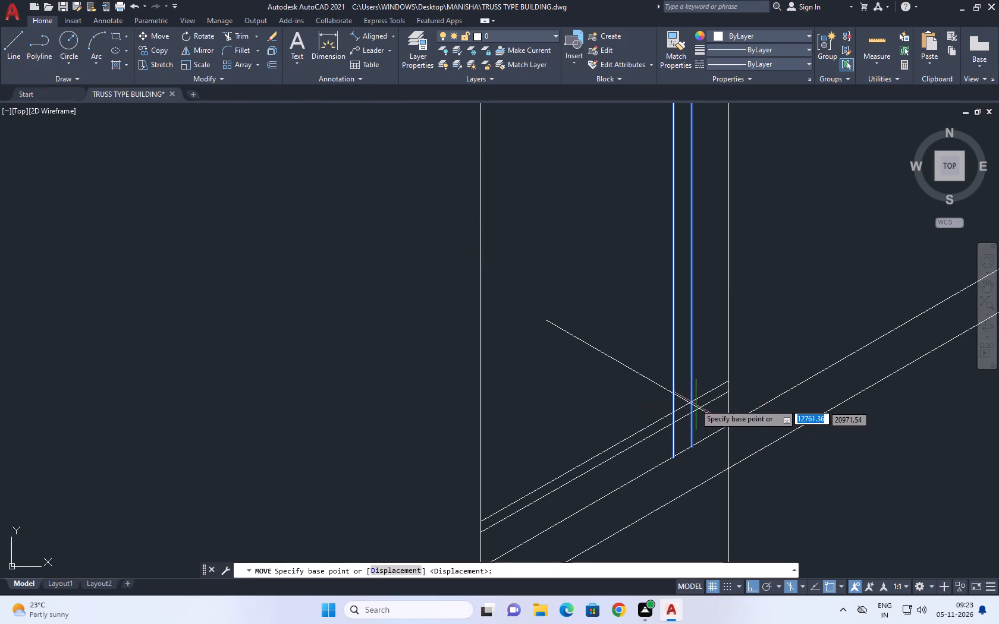
{"action": "scroll", "coordinate": [685, 399], "scroll_direction": "up", "scroll_amount": 2}
{"action": "left_click", "coordinate": [698, 410]}
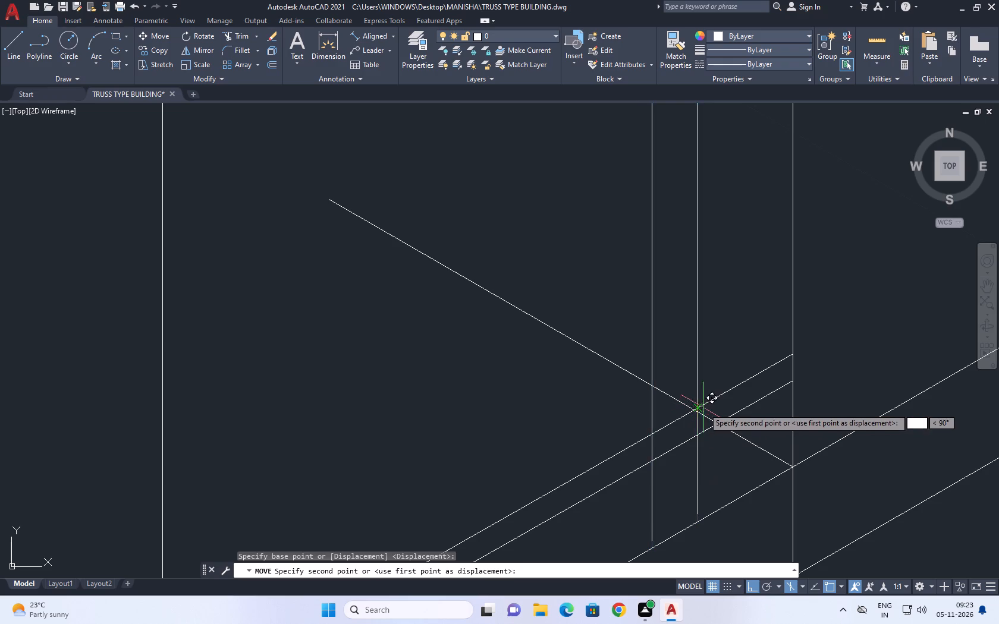
{"action": "left_click", "coordinate": [720, 423]}
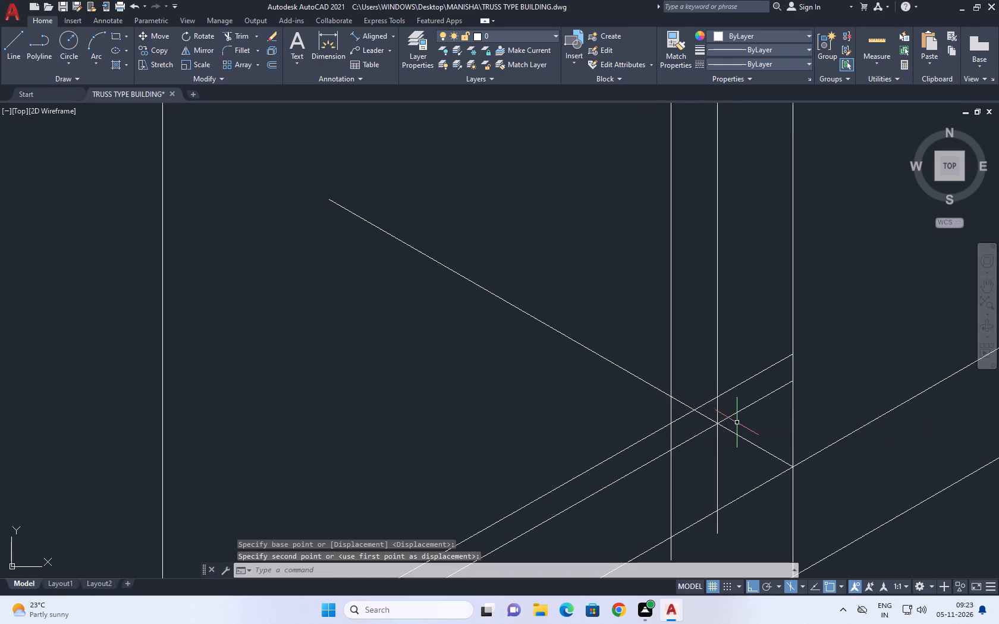
Trim both inner verticals back to the upper short 30° line, also removing the left-isoplane line's piece between the two short 30° lines.
{"action": "left_click", "coordinate": [244, 40]}
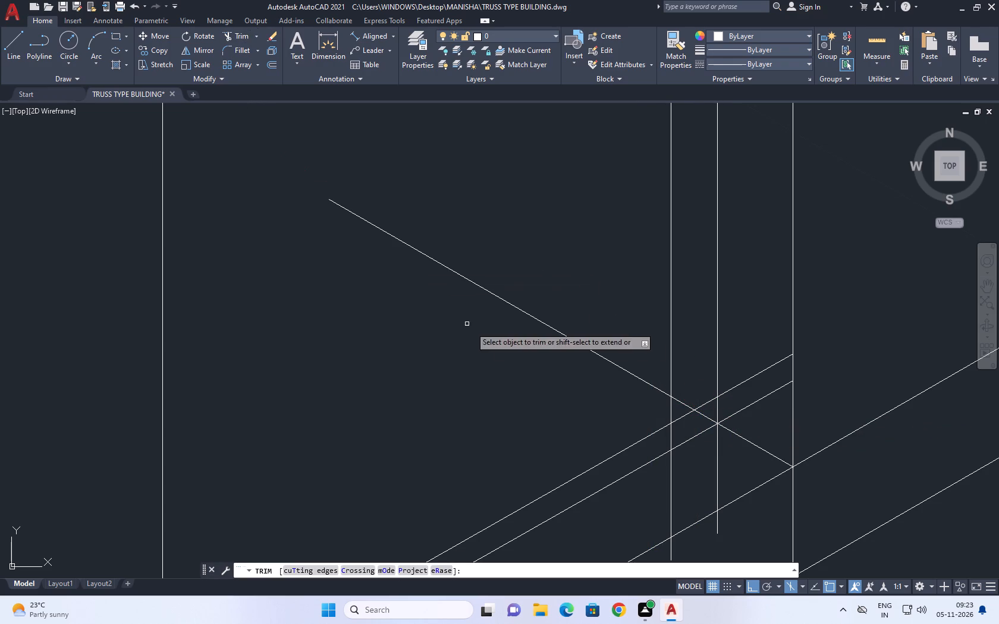
{"action": "middle_click_drag", "start_coordinate": [738, 470], "coordinate": [732, 367]}
{"action": "scroll", "coordinate": [708, 446], "scroll_direction": "up", "scroll_amount": 2}
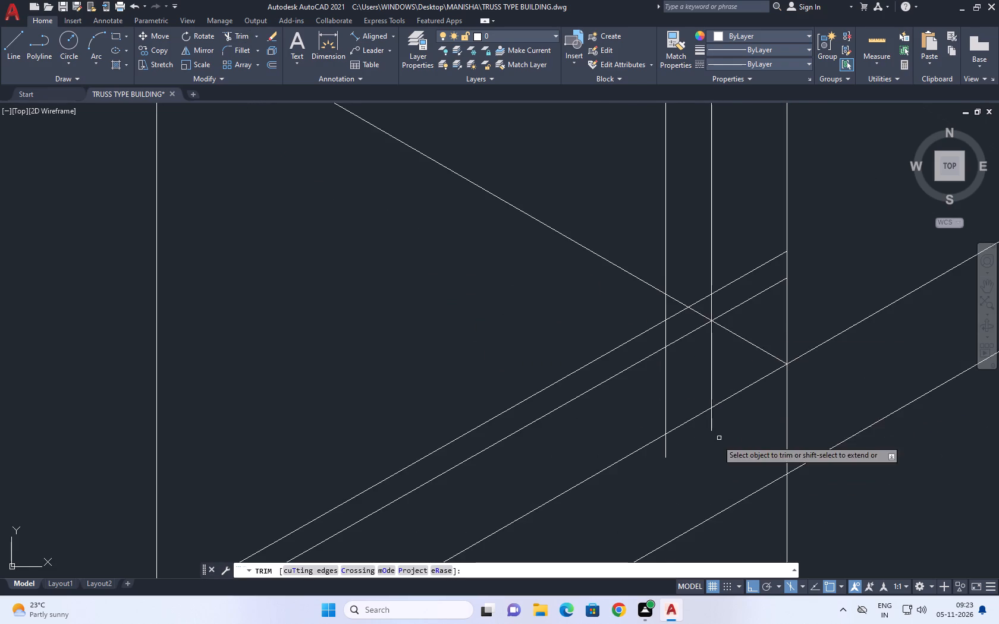
{"action": "left_click", "coordinate": [727, 377]}
{"action": "left_click", "coordinate": [566, 474]}
{"action": "left_click", "coordinate": [744, 235]}
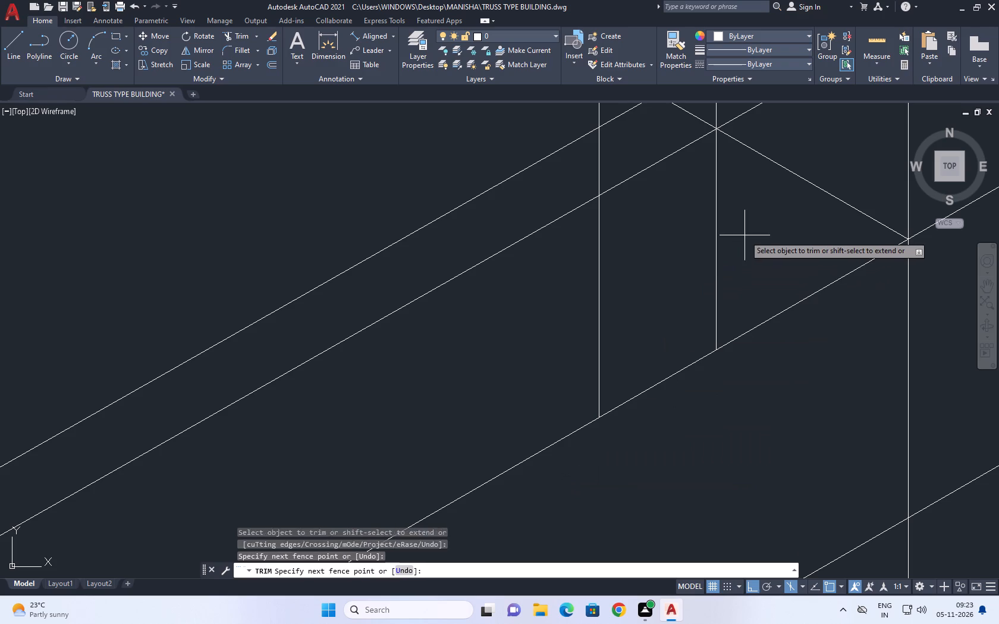
{"action": "left_click", "coordinate": [577, 352]}
{"action": "middle_click_drag", "start_coordinate": [722, 227], "coordinate": [722, 412]}
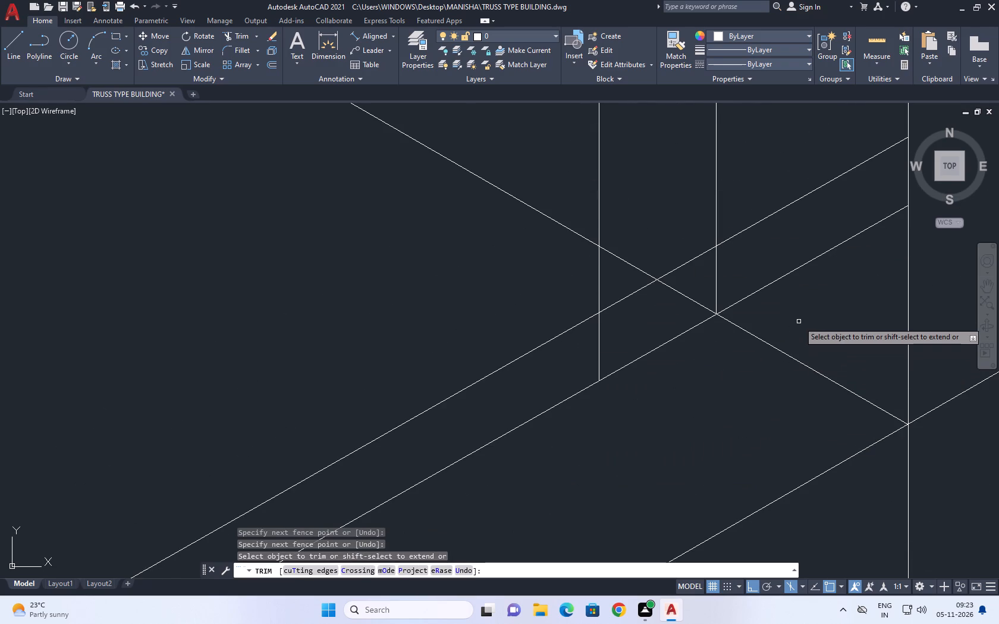
{"action": "left_click", "coordinate": [724, 273]}
{"action": "left_click", "coordinate": [705, 272]}
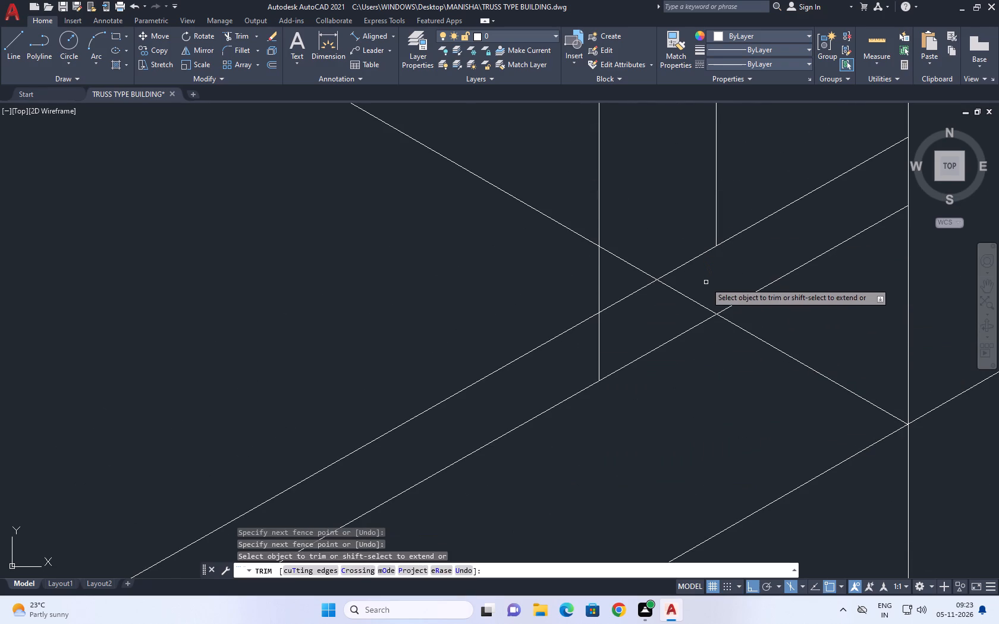
{"action": "left_click", "coordinate": [703, 290]}
{"action": "left_click", "coordinate": [571, 356]}
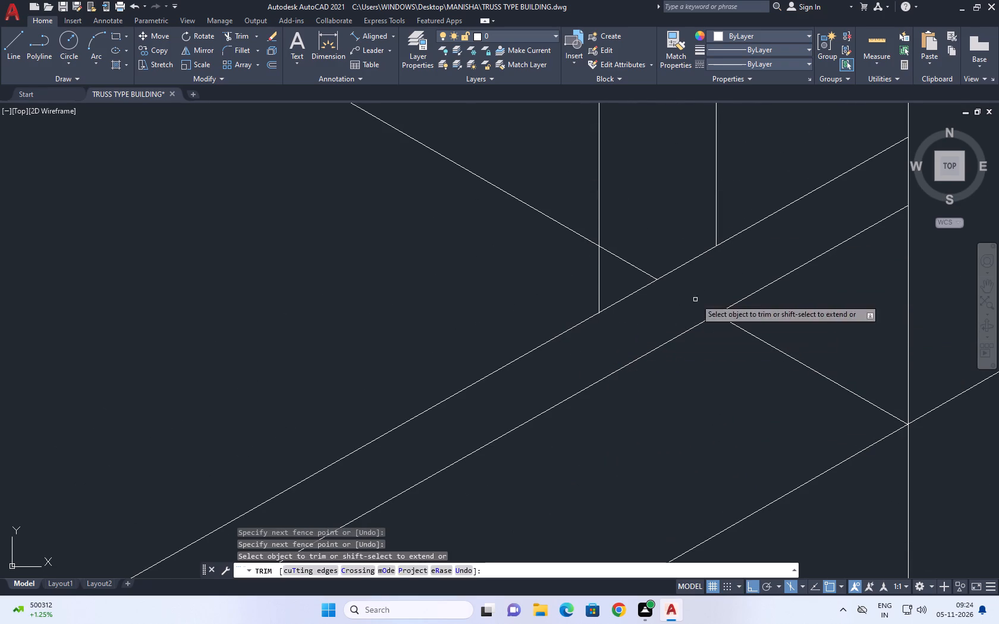
Trim the left-isoplane line's long upper end back to the left inner vertical.
{"action": "scroll", "coordinate": [696, 299], "scroll_direction": "down", "scroll_amount": 1}
{"action": "middle_click_drag", "start_coordinate": [615, 279], "coordinate": [705, 375]}
{"action": "left_click_drag", "start_coordinate": [668, 297], "coordinate": [651, 315]}
{"action": "left_click", "coordinate": [613, 380]}
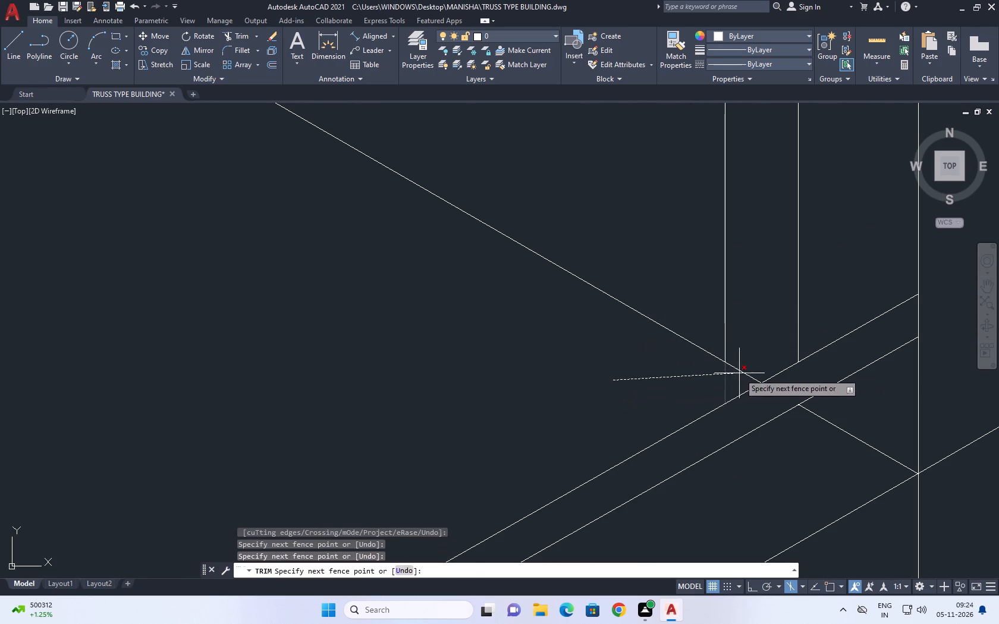
{"action": "left_click", "coordinate": [646, 301]}
Trim the ends of both short 30° lines between the right inner vertical and the second vertical.
{"action": "scroll", "coordinate": [670, 334], "scroll_direction": "down", "scroll_amount": 3}
{"action": "scroll", "coordinate": [724, 358], "scroll_direction": "down", "scroll_amount": 2}
{"action": "middle_click_drag", "start_coordinate": [739, 352], "coordinate": [750, 380]}
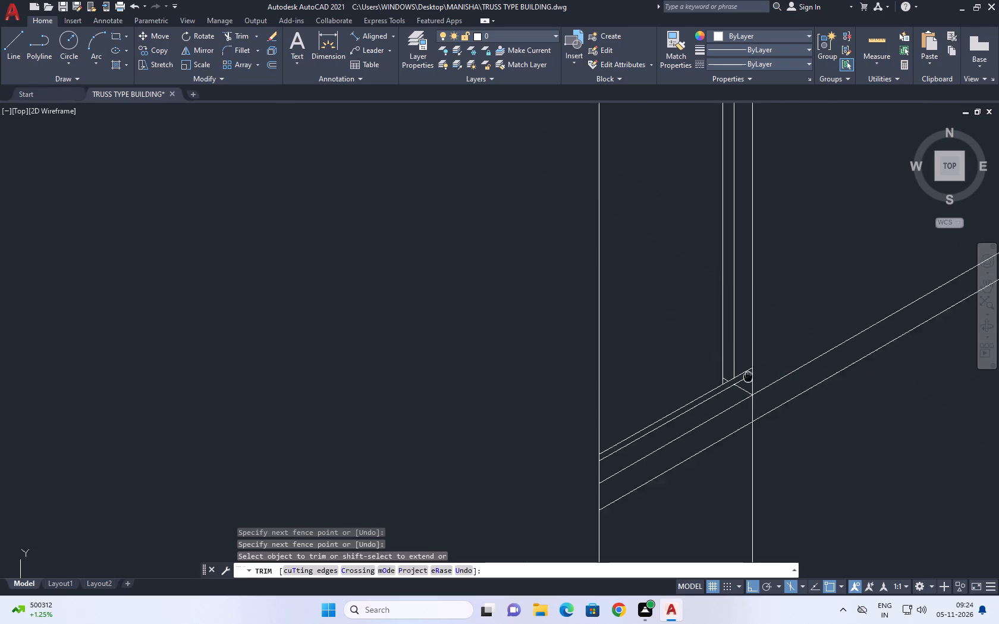
{"action": "middle_click_drag", "start_coordinate": [750, 380], "coordinate": [750, 381]}
{"action": "scroll", "coordinate": [746, 383], "scroll_direction": "up", "scroll_amount": 1}
{"action": "left_click", "coordinate": [745, 363]}
{"action": "left_click", "coordinate": [746, 394]}
Trim the upper short 30° line back to the left inner vertical and remove the leftover stub of the left-isoplane line.
{"action": "scroll", "coordinate": [731, 390], "scroll_direction": "up", "scroll_amount": 1}
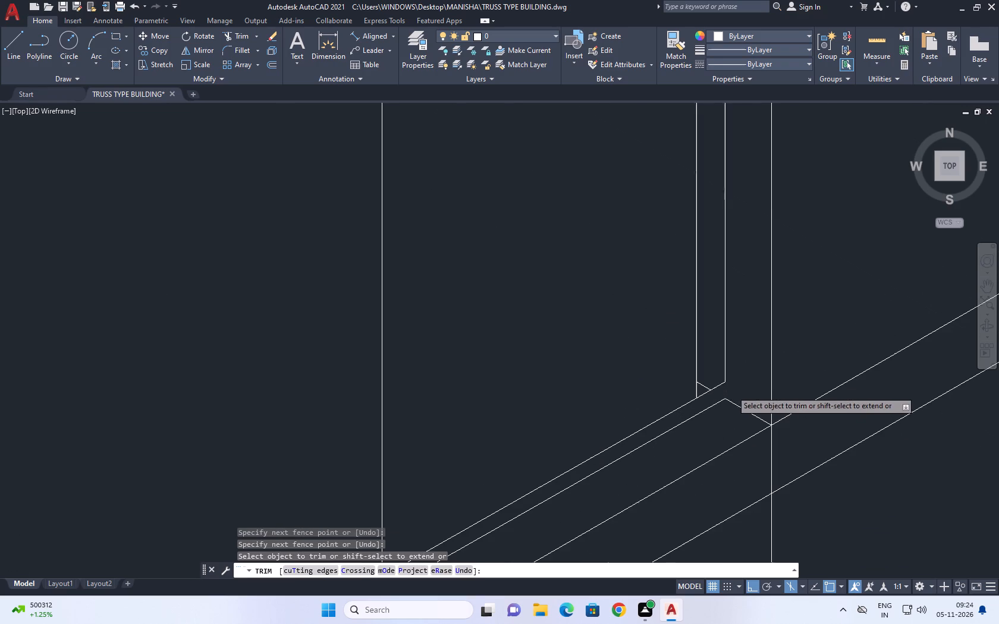
{"action": "scroll", "coordinate": [715, 394], "scroll_direction": "up", "scroll_amount": 1}
{"action": "left_click", "coordinate": [711, 392]}
{"action": "left_click", "coordinate": [711, 364]}
{"action": "left_click", "coordinate": [705, 370]}
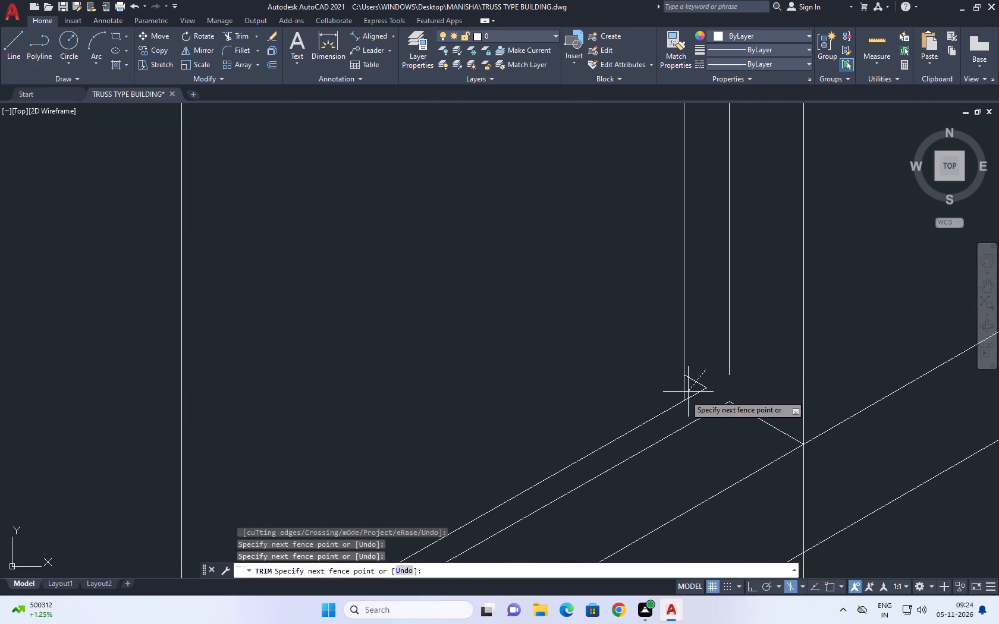
{"action": "left_click", "coordinate": [683, 402]}
{"action": "scroll", "coordinate": [714, 393], "scroll_direction": "down", "scroll_amount": 6}
{"action": "key", "text": "Escape"}
Fillet the lower short 30° line and the right inner vertical into a sharp corner.
{"action": "middle_click_drag", "start_coordinate": [726, 376], "coordinate": [758, 440]}
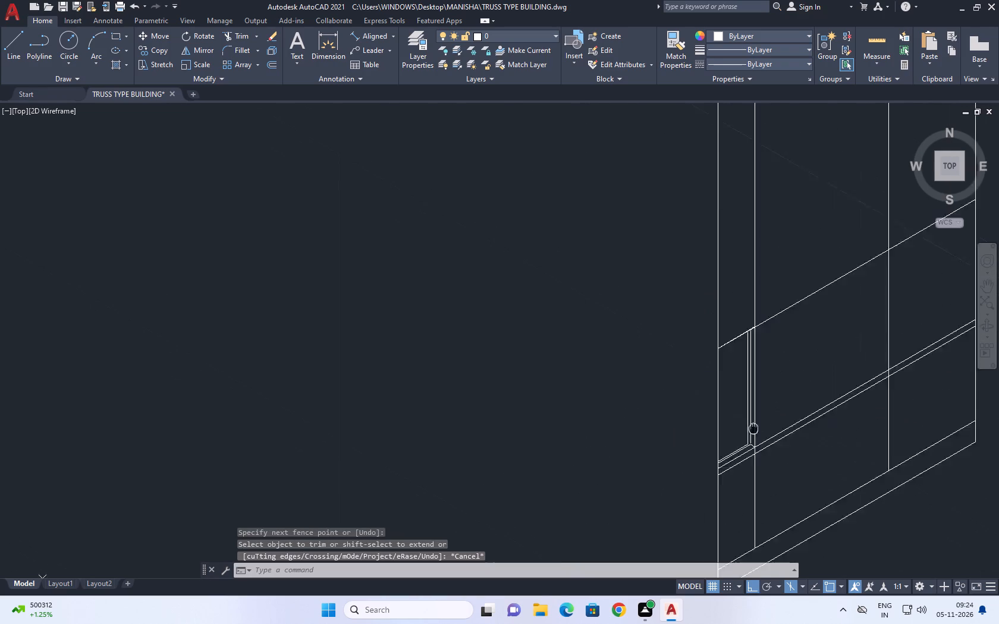
{"action": "middle_click_drag", "start_coordinate": [758, 440], "coordinate": [761, 449]}
{"action": "key", "text": "f"}
{"action": "key", "text": "space"}
{"action": "scroll", "coordinate": [762, 453], "scroll_direction": "down", "scroll_amount": 1}
{"action": "scroll", "coordinate": [762, 455], "scroll_direction": "up", "scroll_amount": 5}
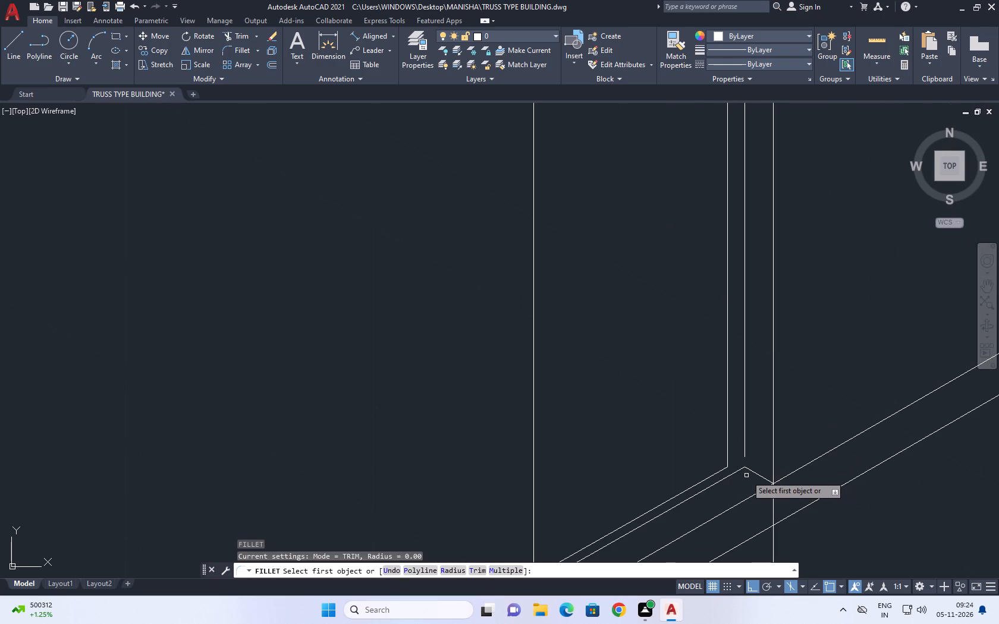
{"action": "left_click", "coordinate": [738, 469]}
{"action": "left_click", "coordinate": [746, 454]}
{"action": "scroll", "coordinate": [758, 466], "scroll_direction": "down", "scroll_amount": 1}
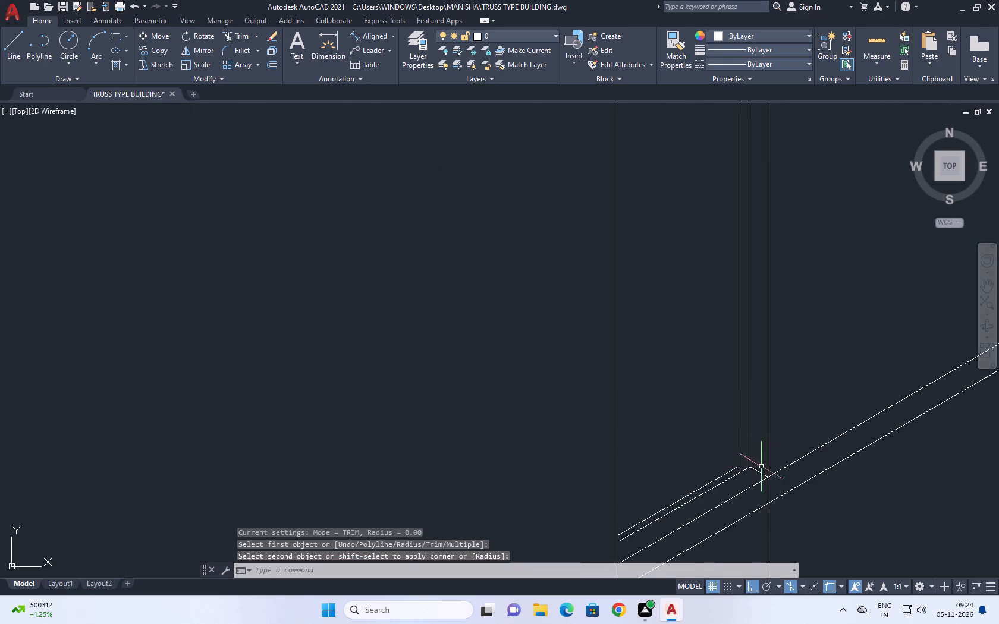
Extend the tops of the two inner verticals to the long 30° line above them.
{"action": "scroll", "coordinate": [774, 440], "scroll_direction": "down", "scroll_amount": 2}
{"action": "middle_click_drag", "start_coordinate": [777, 339], "coordinate": [785, 385]}
{"action": "type", "text": "EX"}
{"action": "key", "text": "space"}
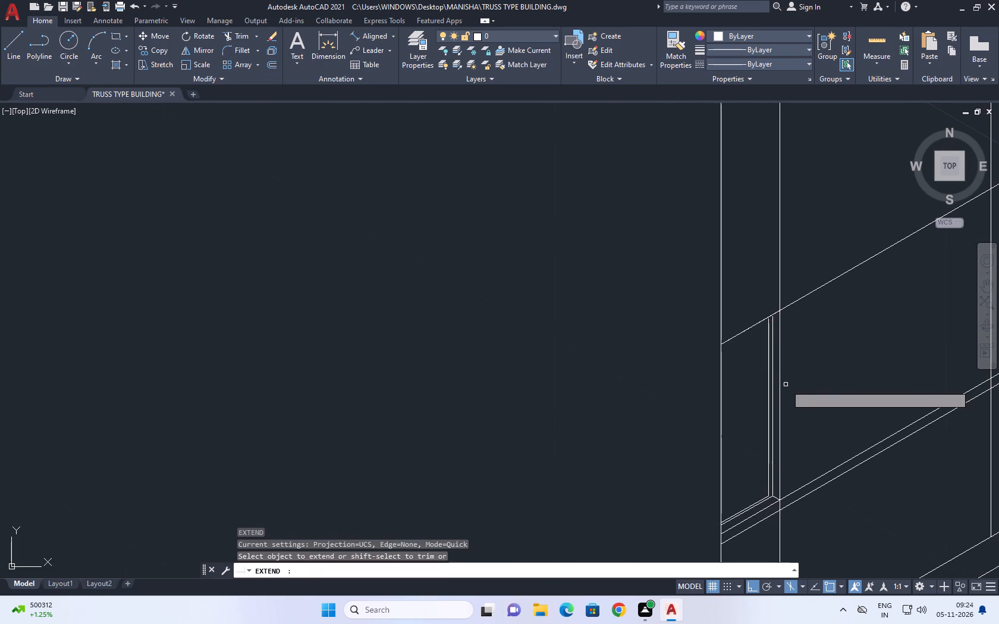
{"action": "left_click", "coordinate": [771, 356]}
{"action": "left_click", "coordinate": [766, 358]}
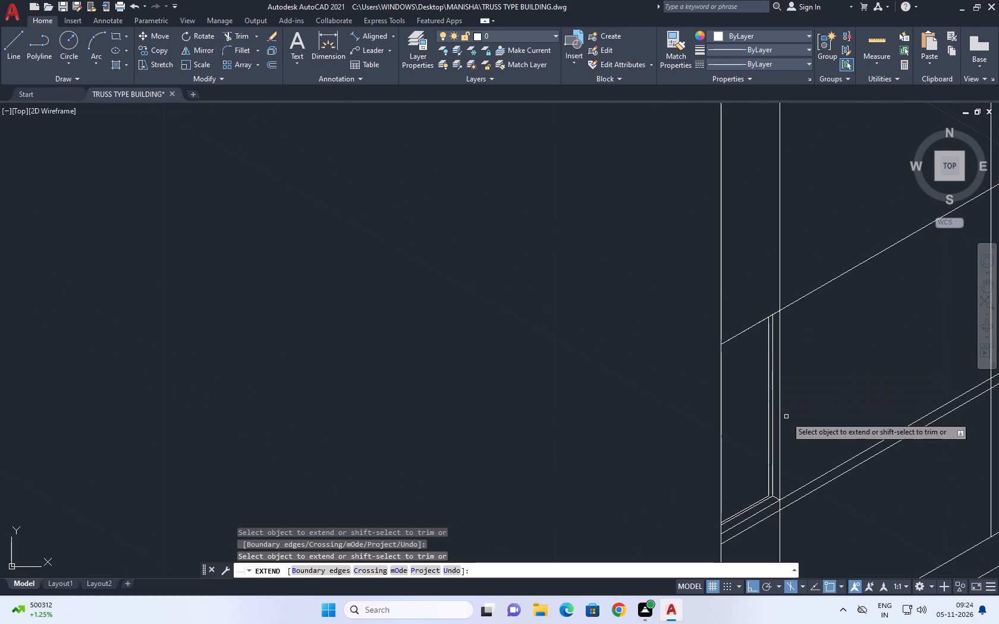
{"action": "key", "text": "Escape"}
Extend the short left-isoplane corner line's upper end to the left inner vertical.
{"action": "middle_click_drag", "start_coordinate": [780, 423], "coordinate": [737, 381]}
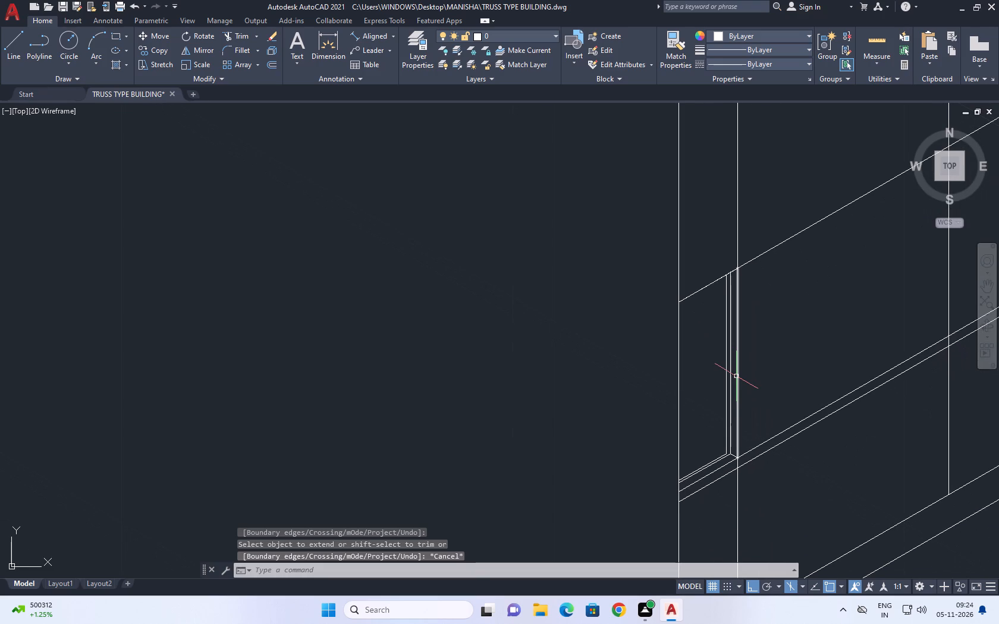
{"action": "type", "text": "EX"}
{"action": "key", "text": "space"}
{"action": "left_click", "coordinate": [731, 457]}
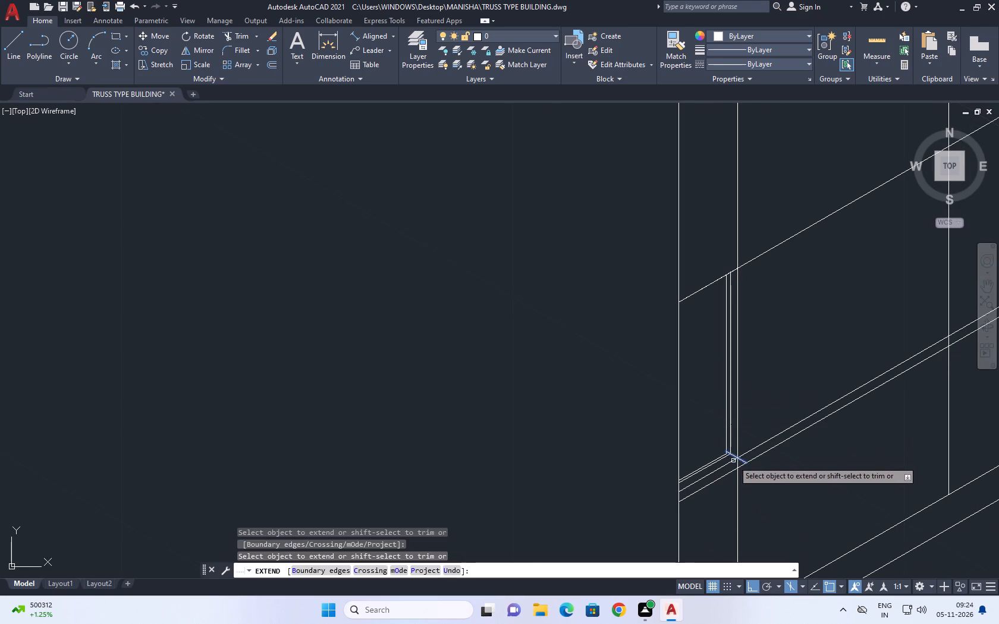
{"action": "key", "text": "Escape"}
{"action": "scroll", "coordinate": [729, 456], "scroll_direction": "up", "scroll_amount": 4}
{"action": "left_click", "coordinate": [745, 447]}
{"action": "left_click", "coordinate": [736, 458]}
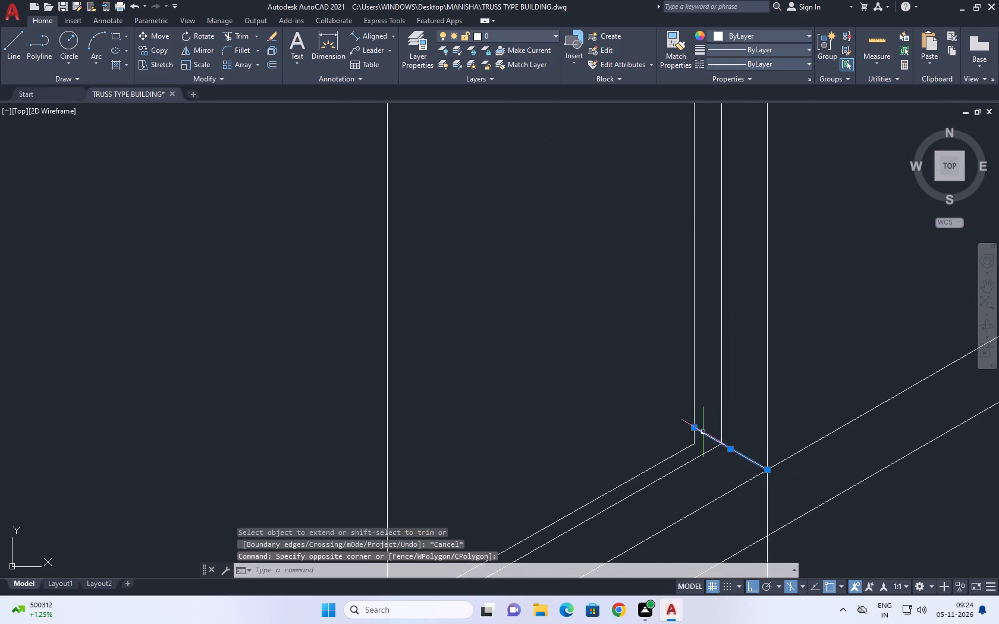
{"action": "key", "text": "Escape"}
Move the upper short 30° line up so its upper end meets the corner line's end on the left inner vertical.
{"action": "left_click", "coordinate": [685, 446]}
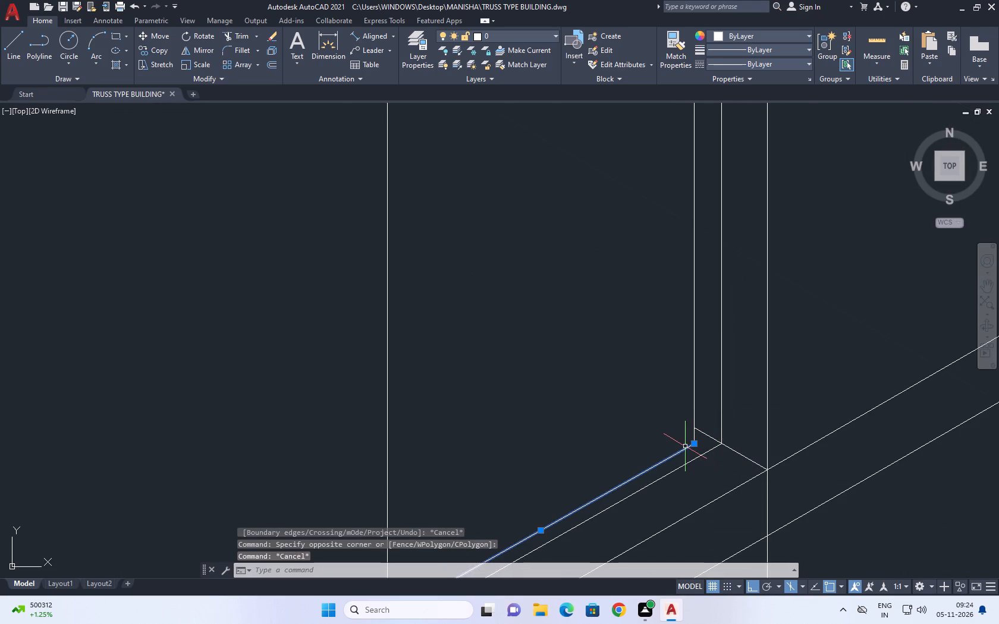
{"action": "middle_click_drag", "start_coordinate": [689, 445], "coordinate": [762, 396]}
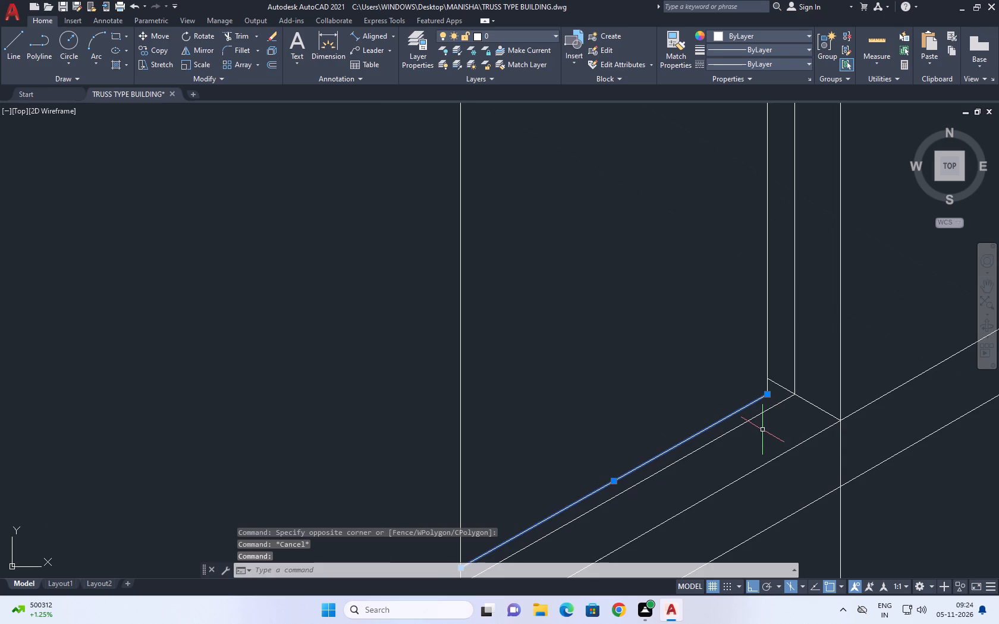
{"action": "type", "text": "M"}
{"action": "key", "text": "space"}
{"action": "left_click", "coordinate": [766, 396]}
{"action": "left_click", "coordinate": [769, 380]}
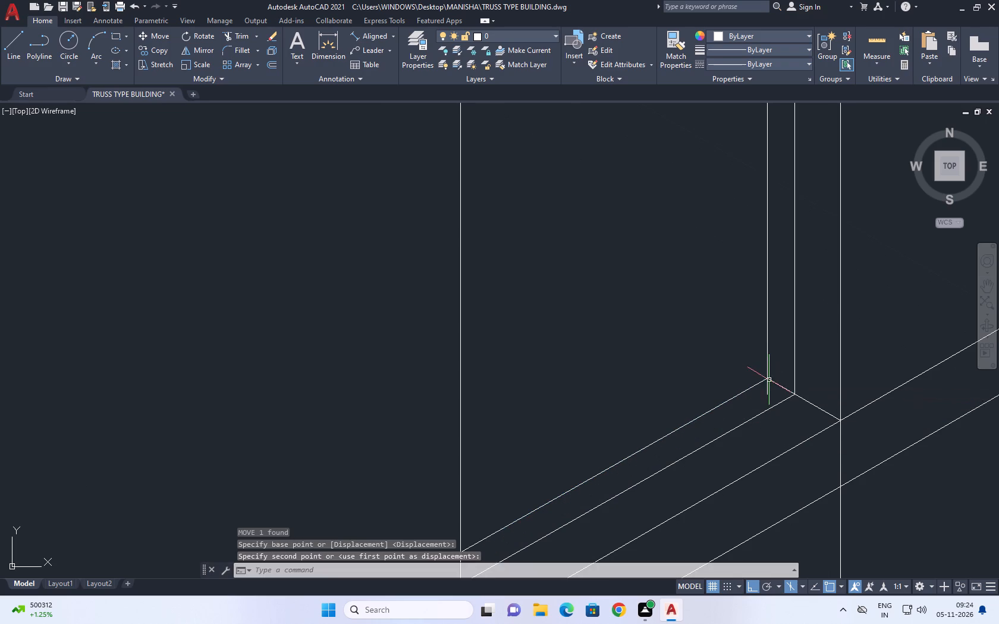
Trim the left inner vertical's lower end sticking out below the new corner.
{"action": "middle_click_drag", "start_coordinate": [745, 419], "coordinate": [833, 418]}
{"action": "type", "text": "TR"}
{"action": "key", "text": "space"}
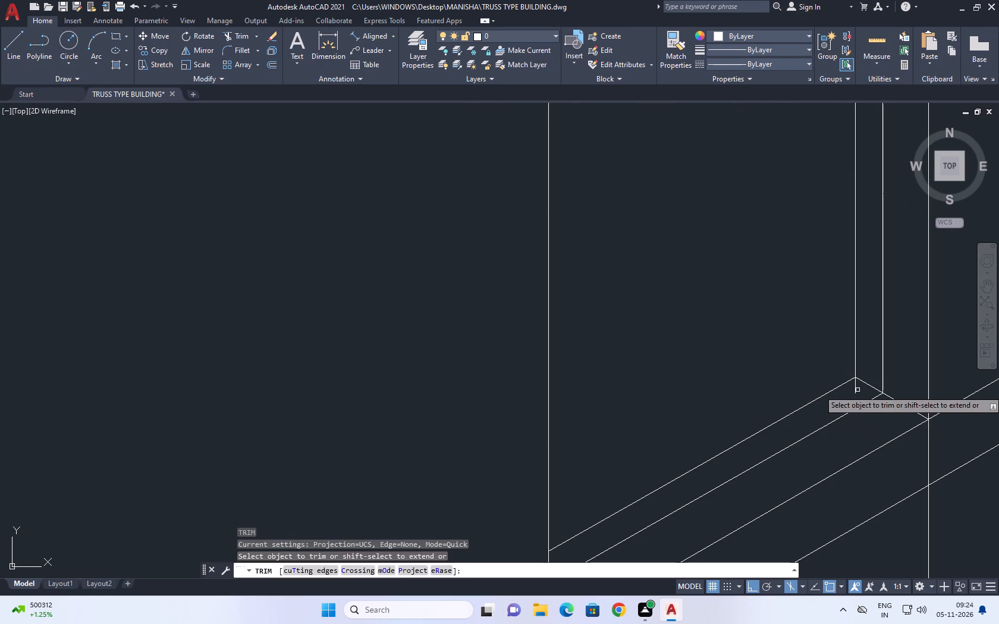
{"action": "left_click", "coordinate": [857, 390]}
{"action": "left_click", "coordinate": [850, 390]}
{"action": "scroll", "coordinate": [799, 390], "scroll_direction": "down", "scroll_amount": 1}
{"action": "key", "text": "Escape"}
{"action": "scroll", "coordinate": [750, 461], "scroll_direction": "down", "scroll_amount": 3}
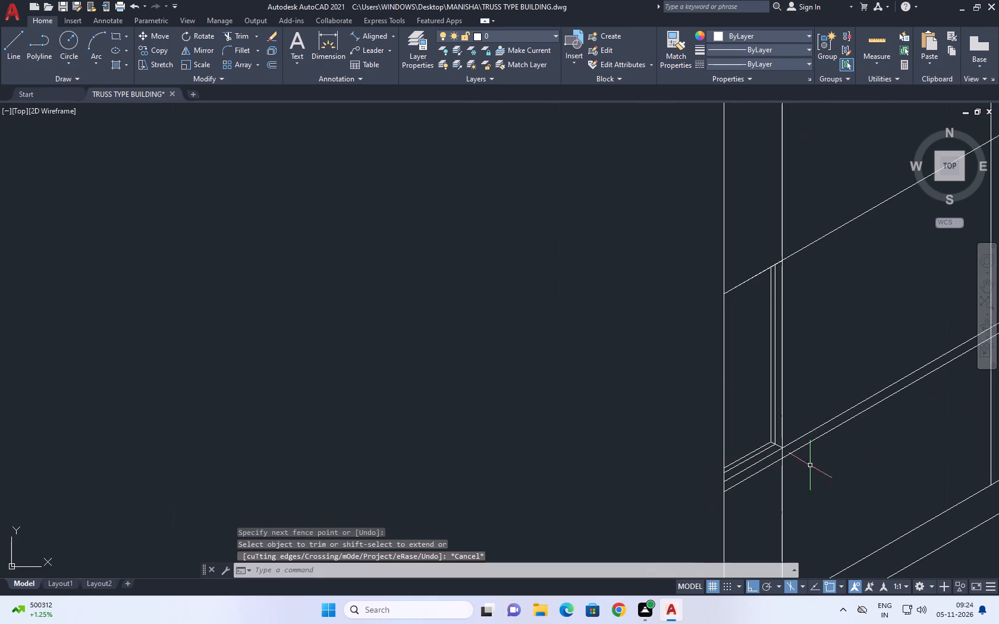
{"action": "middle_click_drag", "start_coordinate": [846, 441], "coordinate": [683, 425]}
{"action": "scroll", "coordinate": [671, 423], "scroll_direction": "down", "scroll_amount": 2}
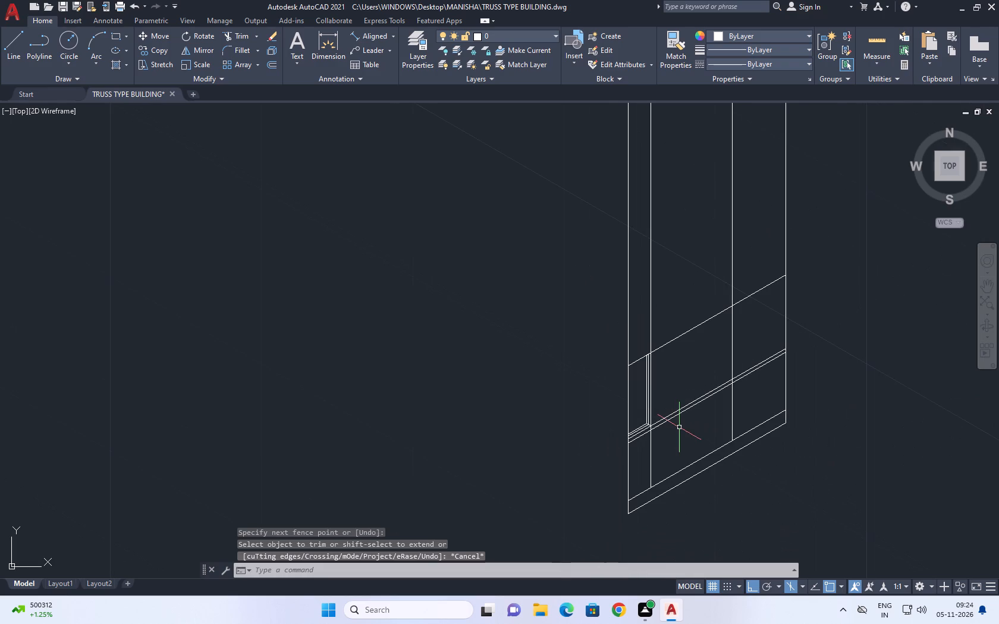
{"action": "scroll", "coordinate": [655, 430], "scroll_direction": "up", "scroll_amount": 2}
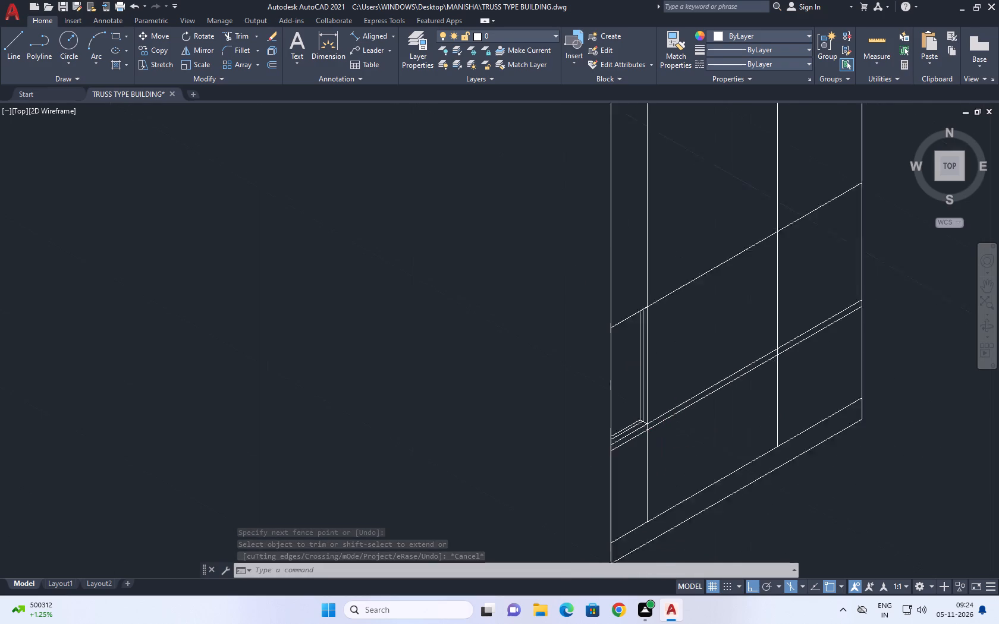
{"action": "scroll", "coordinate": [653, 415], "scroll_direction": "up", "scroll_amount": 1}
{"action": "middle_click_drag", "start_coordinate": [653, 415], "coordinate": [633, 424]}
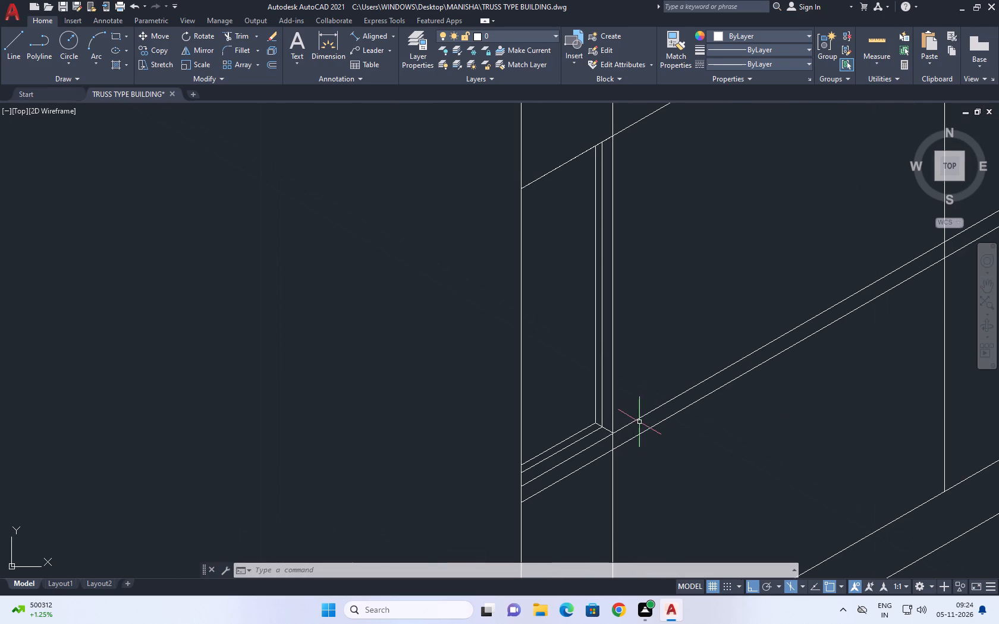
Examine the parallel 30° lines at the base of the first bay's recessed opening, highlighting them one by one.
{"action": "scroll", "coordinate": [594, 435], "scroll_direction": "up", "scroll_amount": 1}
{"action": "left_click", "coordinate": [612, 432]}
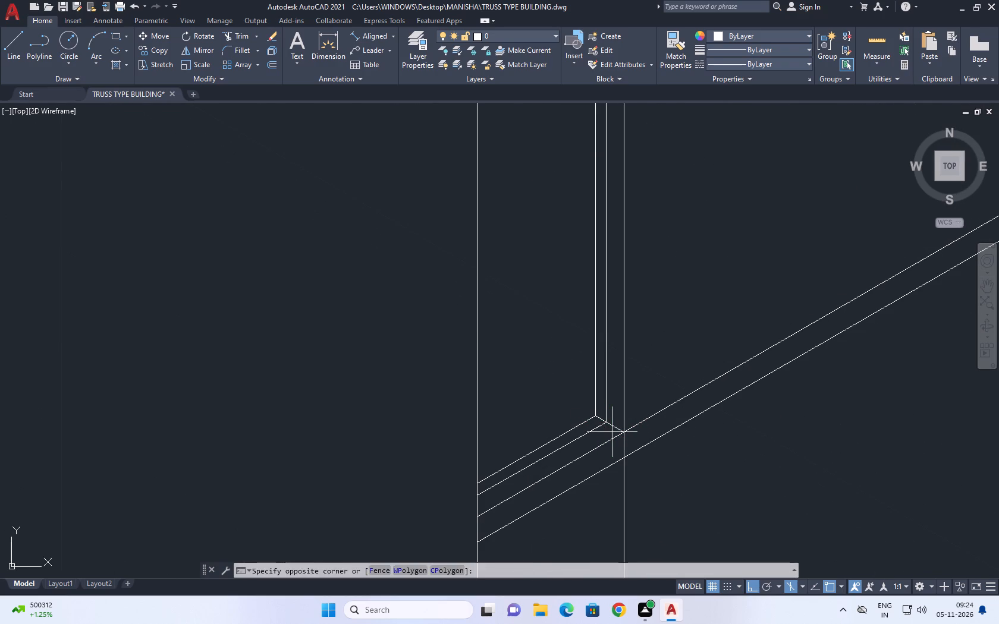
{"action": "left_click", "coordinate": [611, 424]}
{"action": "scroll", "coordinate": [672, 440], "scroll_direction": "down", "scroll_amount": 2}
{"action": "key", "text": "Escape"}
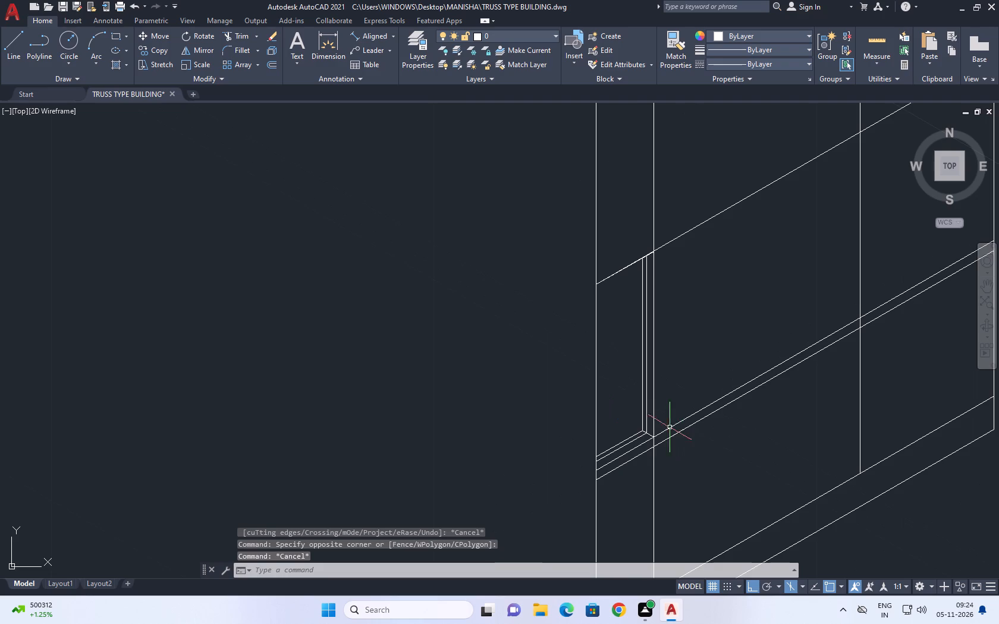
{"action": "left_click", "coordinate": [644, 443]}
{"action": "middle_click_drag", "start_coordinate": [633, 451], "coordinate": [643, 425]}
{"action": "middle_click_drag", "start_coordinate": [648, 442], "coordinate": [666, 414]}
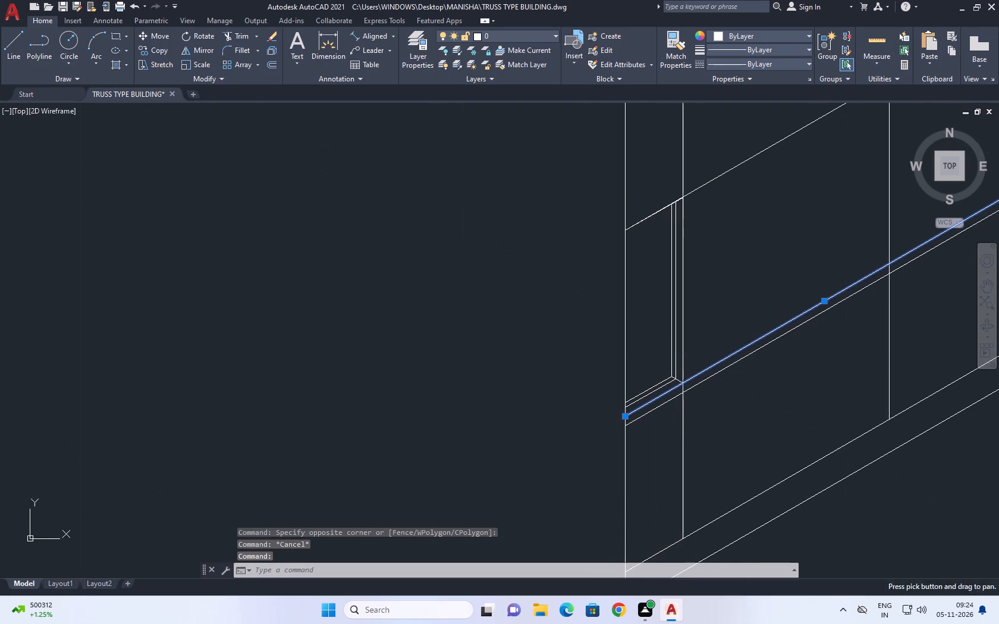
{"action": "key", "text": "Escape"}
{"action": "middle_click_drag", "start_coordinate": [686, 390], "coordinate": [650, 421]}
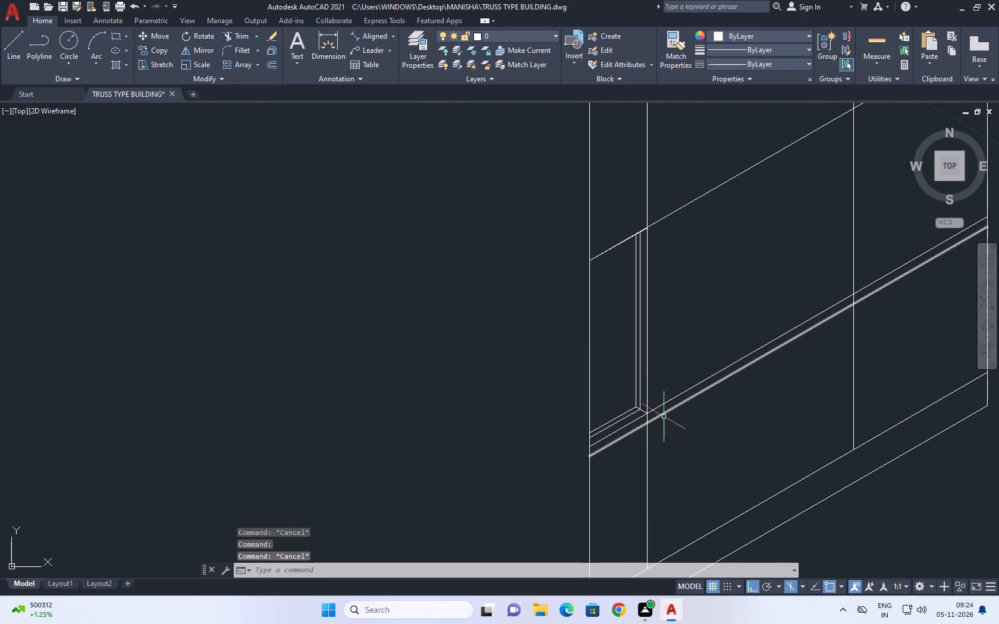
{"action": "left_click", "coordinate": [692, 389]}
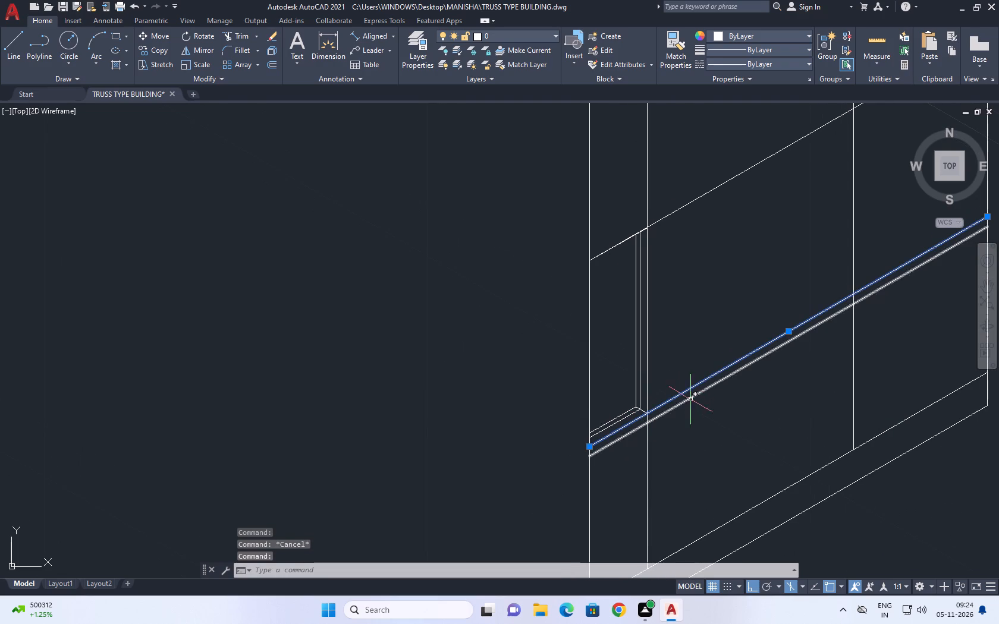
{"action": "middle_click_drag", "start_coordinate": [691, 403], "coordinate": [654, 422]}
{"action": "scroll", "coordinate": [708, 402], "scroll_direction": "down", "scroll_amount": 2}
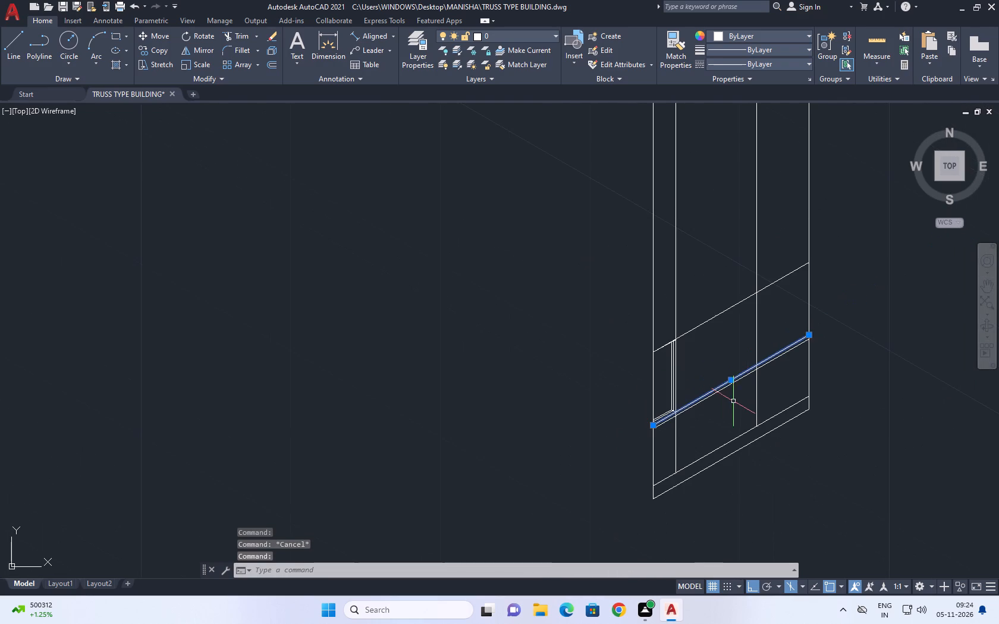
{"action": "key", "text": "Escape"}
{"action": "scroll", "coordinate": [664, 425], "scroll_direction": "up", "scroll_amount": 4}
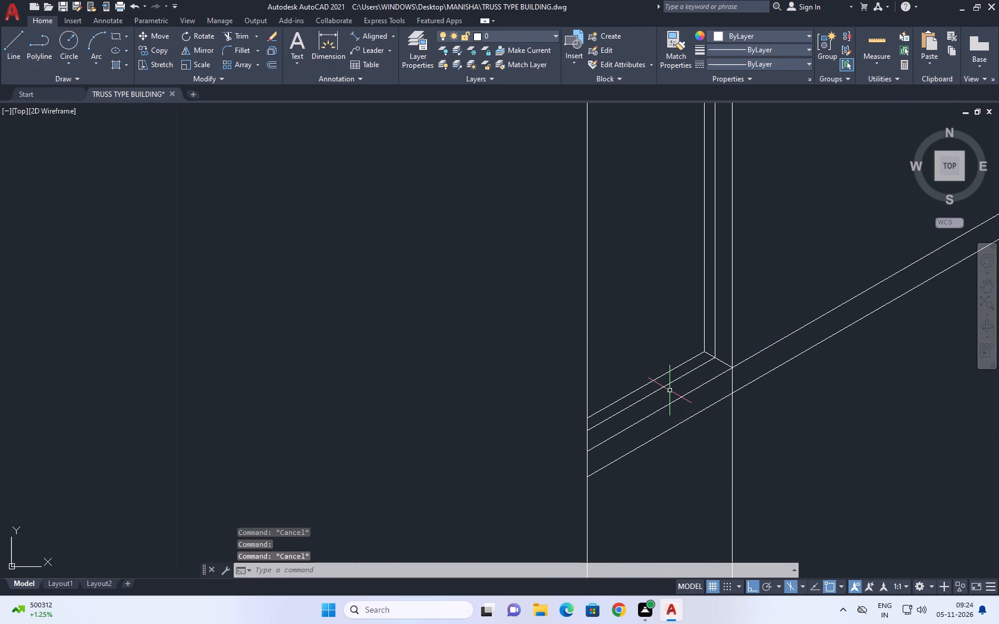
{"action": "middle_click_drag", "start_coordinate": [670, 390], "coordinate": [672, 401]}
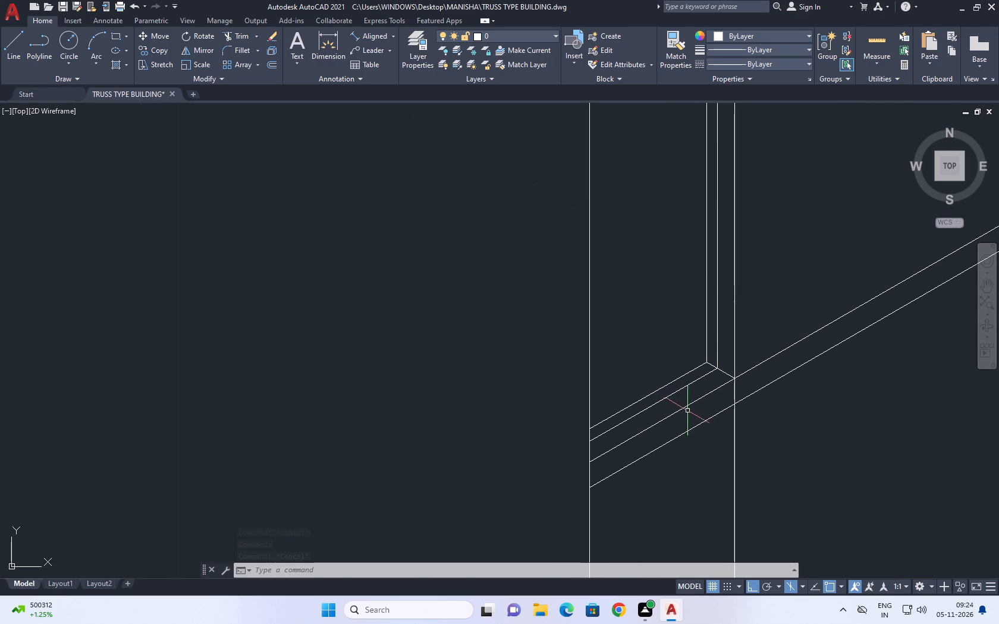
{"action": "left_click", "coordinate": [693, 414]}
{"action": "left_click", "coordinate": [692, 403]}
{"action": "left_click", "coordinate": [693, 425]}
{"action": "left_click", "coordinate": [693, 428]}
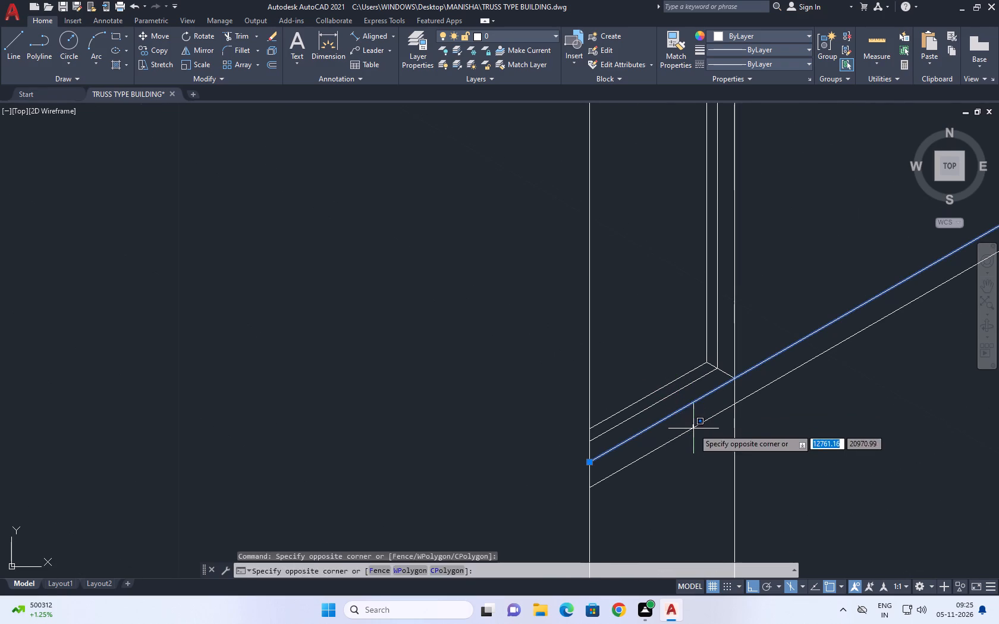
{"action": "left_click", "coordinate": [693, 430]}
{"action": "left_click", "coordinate": [692, 389]}
{"action": "left_click", "coordinate": [688, 383]}
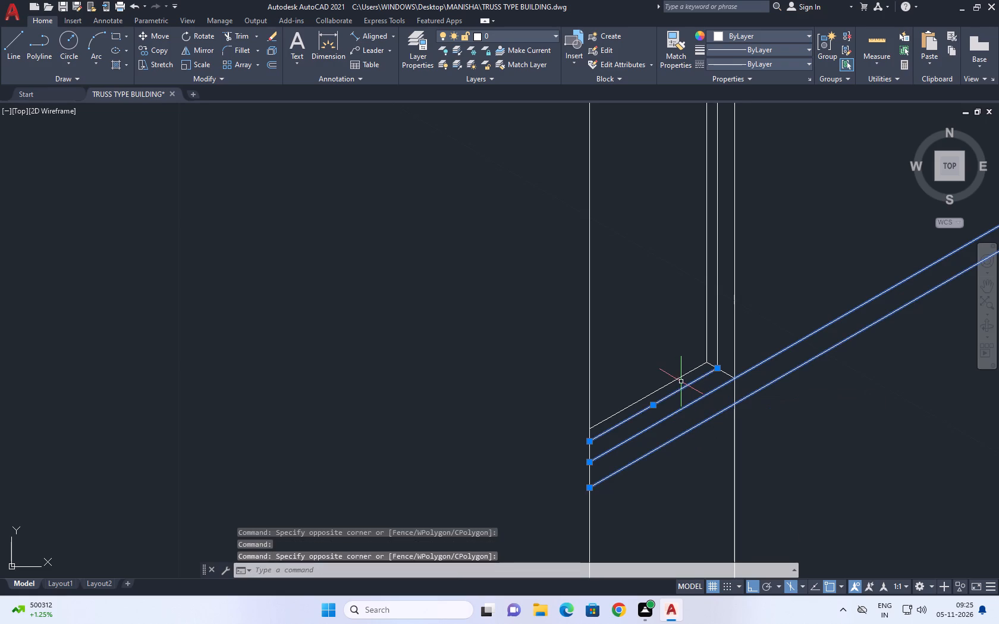
{"action": "left_click", "coordinate": [677, 379]}
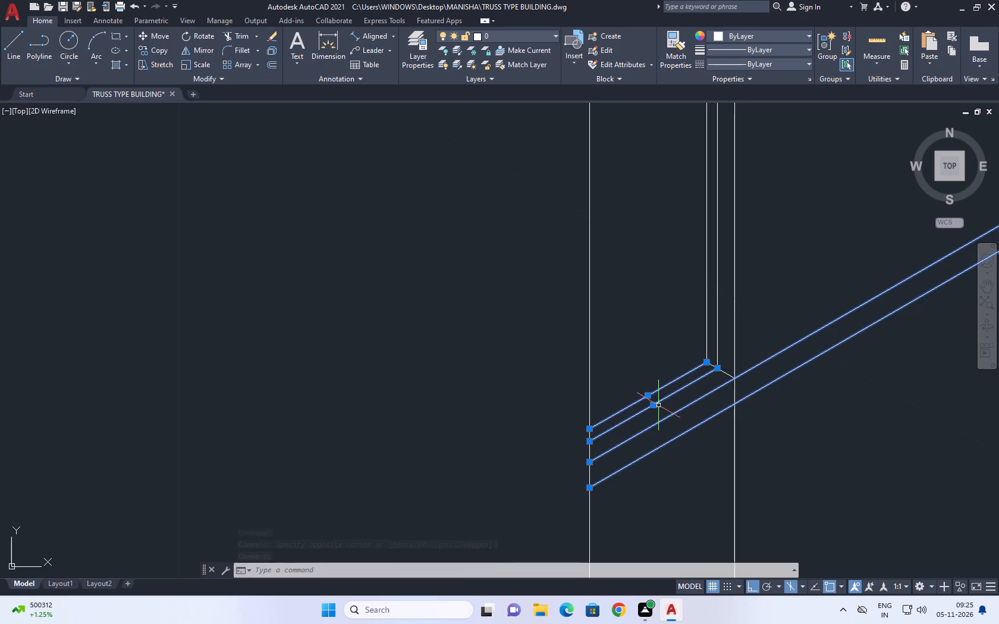
{"action": "scroll", "coordinate": [648, 417], "scroll_direction": "down", "scroll_amount": 3}
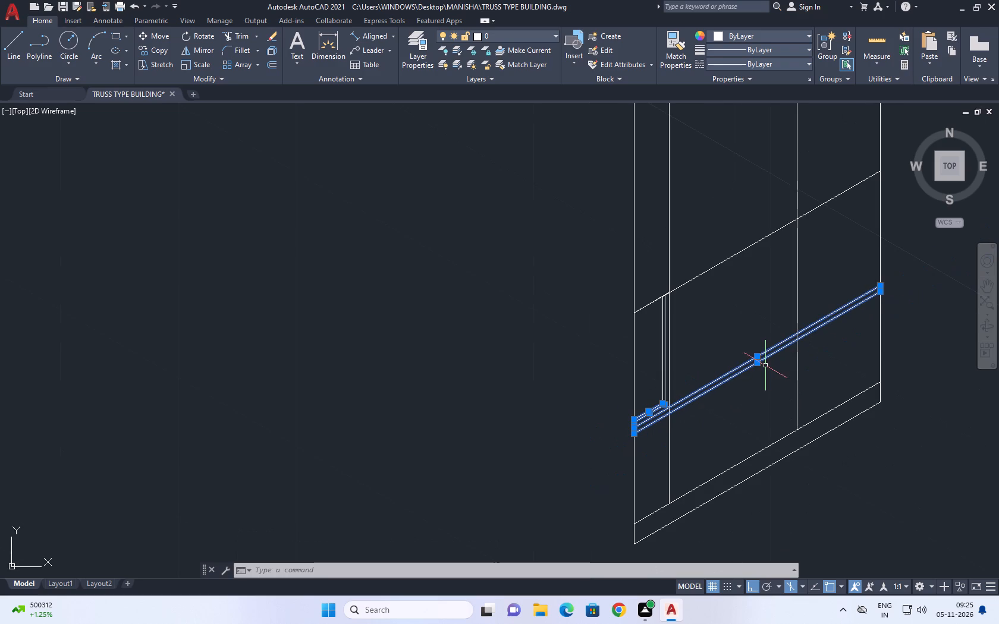
{"action": "key", "text": "Escape"}
{"action": "middle_click_drag", "start_coordinate": [654, 392], "coordinate": [669, 383]}
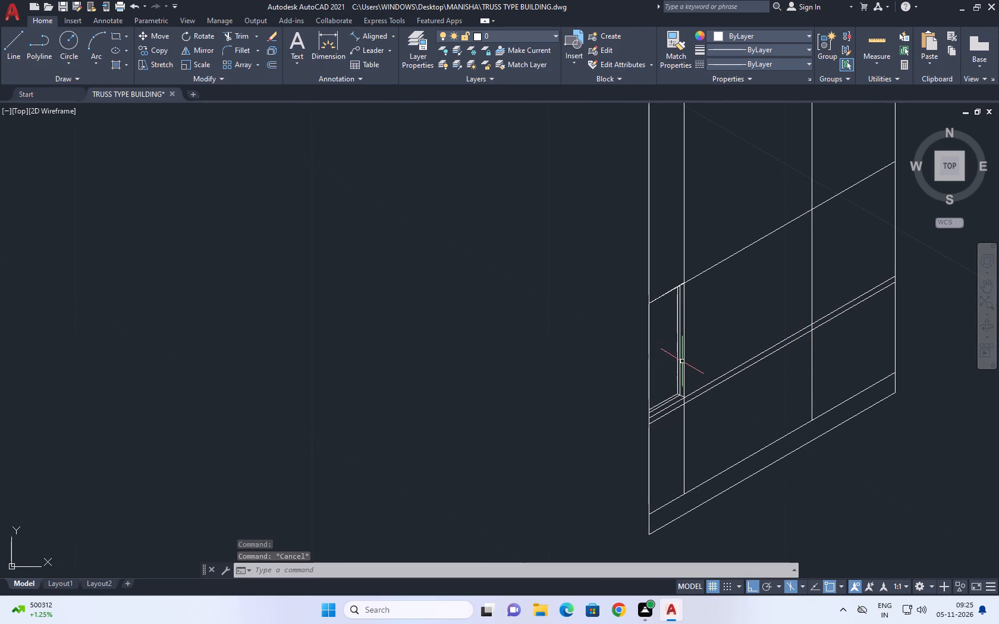
Move the two short 30° lines, two inner verticals and corner line slightly straight up, using the corner line's lower end as base point.
{"action": "scroll", "coordinate": [665, 412], "scroll_direction": "up", "scroll_amount": 2}
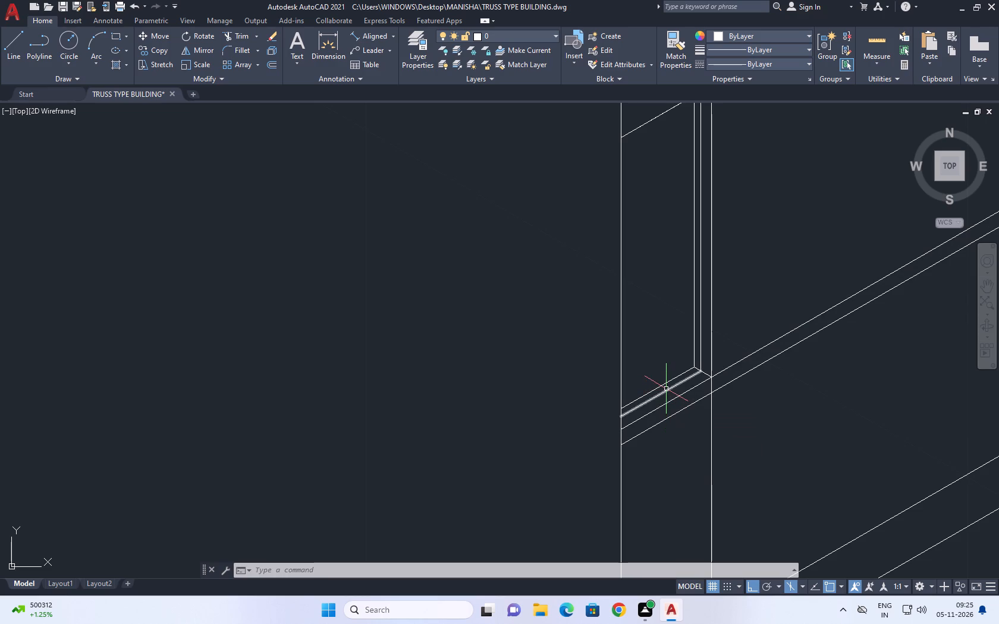
{"action": "scroll", "coordinate": [665, 389], "scroll_direction": "down", "scroll_amount": 2}
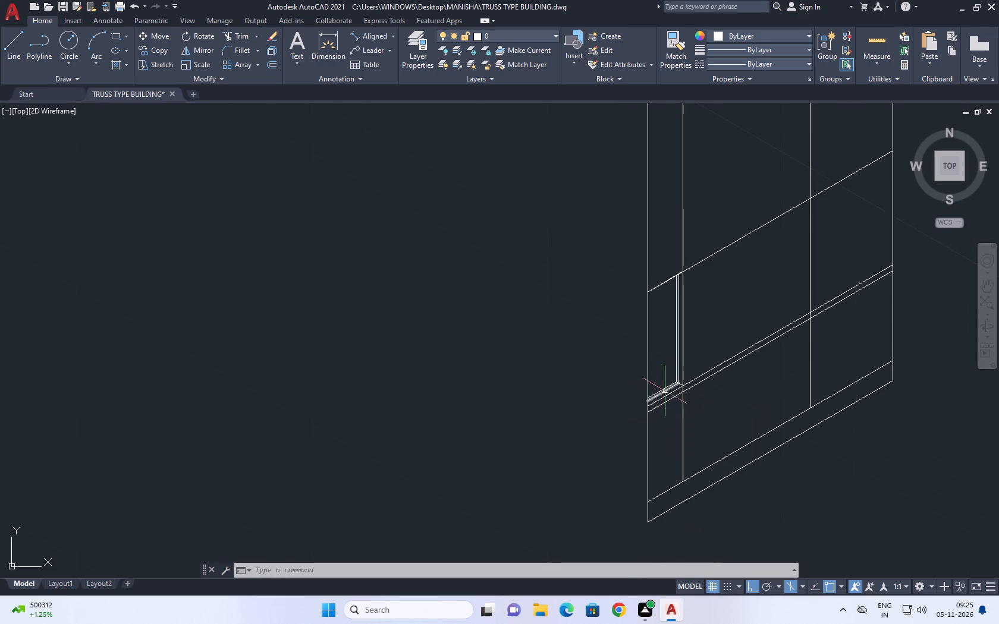
{"action": "scroll", "coordinate": [674, 381], "scroll_direction": "up", "scroll_amount": 5}
{"action": "left_click", "coordinate": [678, 407]}
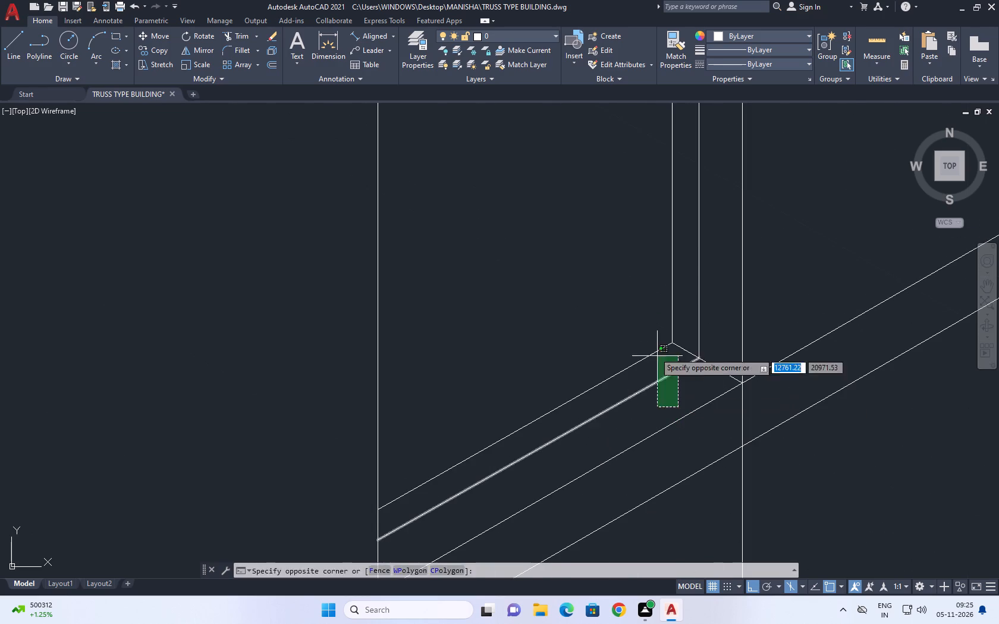
{"action": "left_click", "coordinate": [643, 336]}
{"action": "middle_click_drag", "start_coordinate": [703, 339], "coordinate": [708, 345]}
{"action": "left_click", "coordinate": [712, 333]}
{"action": "left_click", "coordinate": [667, 294]}
{"action": "middle_click_drag", "start_coordinate": [724, 327], "coordinate": [727, 336]}
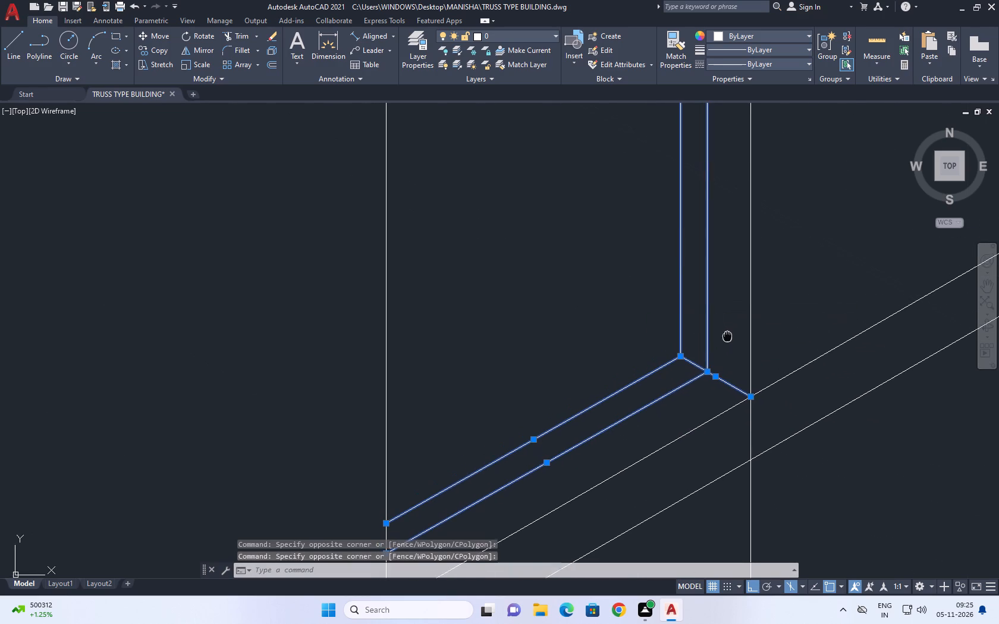
{"action": "left_click", "coordinate": [158, 34]}
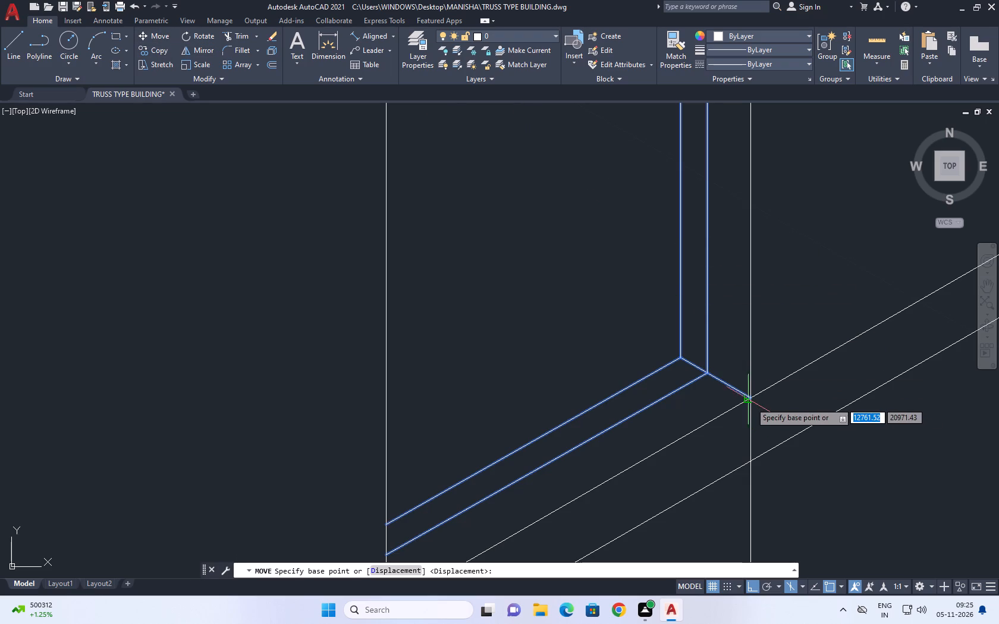
{"action": "left_click", "coordinate": [752, 399]}
{"action": "left_click", "coordinate": [750, 363]}
In the top isoplane, draw a 30° line from the corner line's lower end down past the wall's left outer vertical edge.
{"action": "scroll", "coordinate": [703, 381], "scroll_direction": "down", "scroll_amount": 2}
{"action": "left_click", "coordinate": [7, 46]}
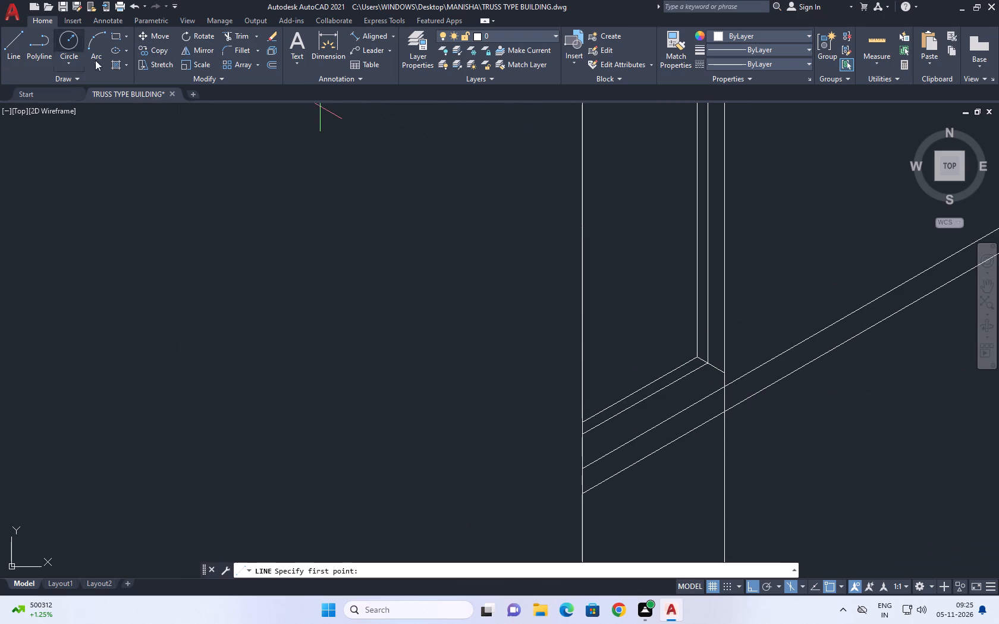
{"action": "left_click", "coordinate": [722, 373]}
{"action": "key", "text": "F5"}
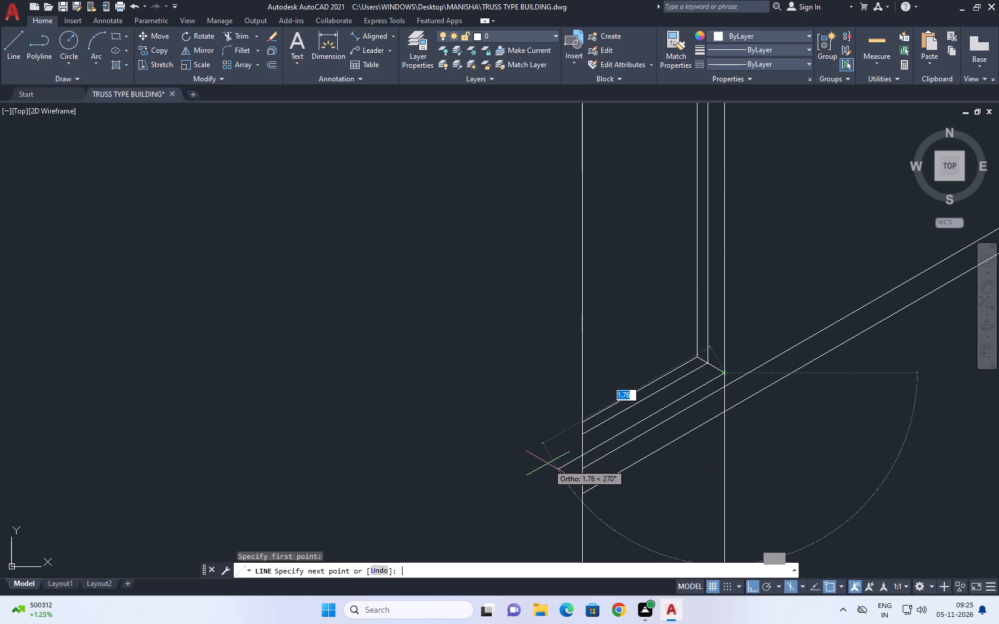
{"action": "left_click", "coordinate": [548, 464]}
{"action": "key", "text": "Escape"}
{"action": "key", "text": "space"}
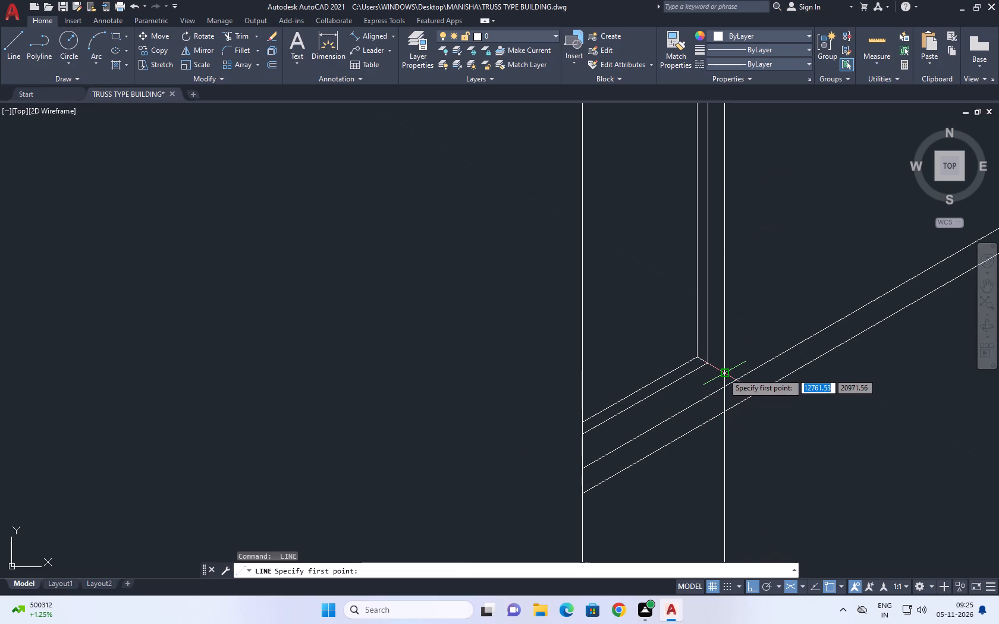
{"action": "left_click", "coordinate": [723, 372]}
{"action": "left_click", "coordinate": [502, 469]}
{"action": "key", "text": "Escape"}
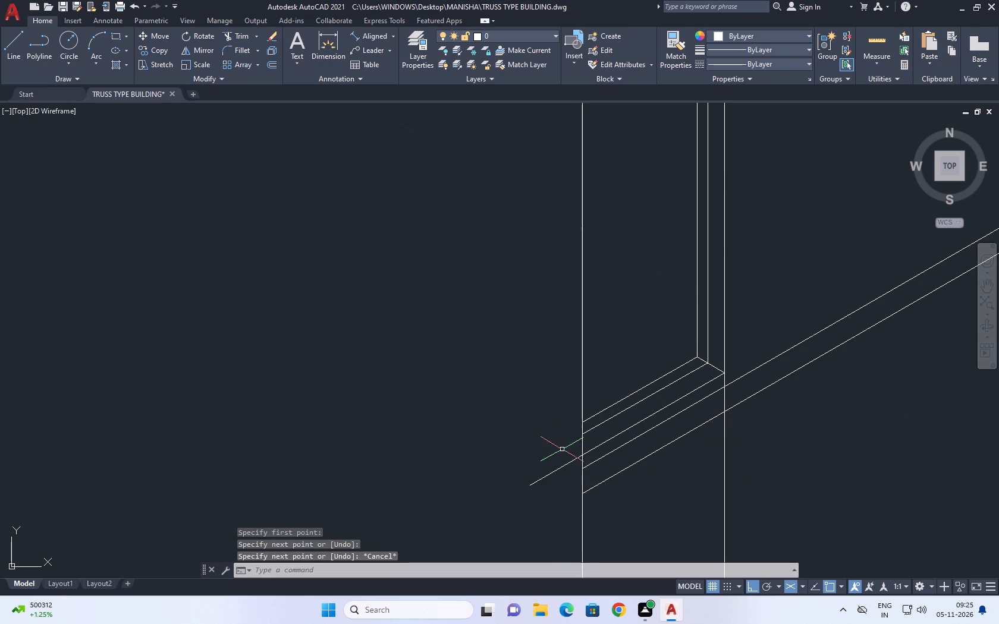
Trim the part of the new 30° line that overshoots the wall's left outer vertical edge.
{"action": "middle_click_drag", "start_coordinate": [614, 455], "coordinate": [593, 423]}
{"action": "key", "text": "t"}
{"action": "key", "text": "r"}
{"action": "key", "text": "space"}
{"action": "left_click_drag", "start_coordinate": [539, 431], "coordinate": [538, 438]}
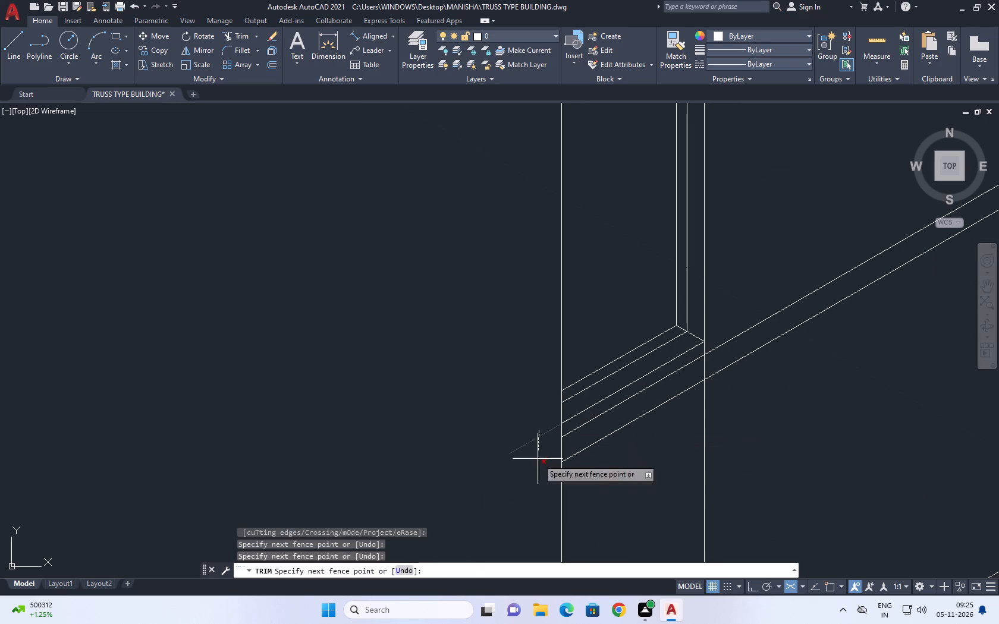
{"action": "left_click", "coordinate": [540, 471]}
{"action": "scroll", "coordinate": [643, 434], "scroll_direction": "down", "scroll_amount": 2}
{"action": "key", "text": "Escape"}
Trim the tops of the two inner verticals protruding above the long 30° line over the opening.
{"action": "key", "text": "space"}
{"action": "scroll", "coordinate": [654, 222], "scroll_direction": "up", "scroll_amount": 2}
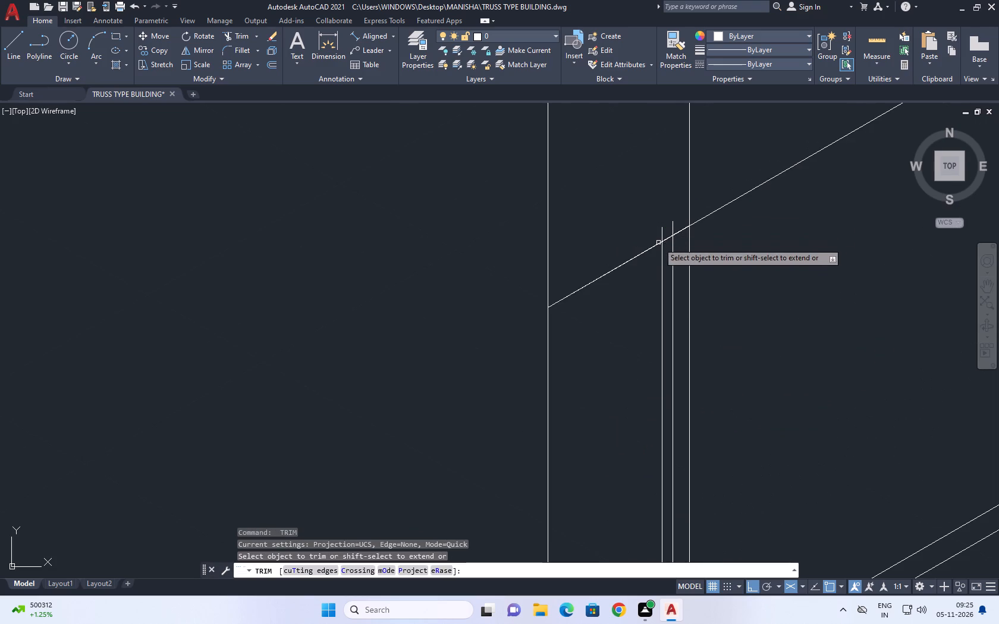
{"action": "left_click", "coordinate": [655, 239]}
{"action": "left_click", "coordinate": [678, 226]}
{"action": "key", "text": "Escape"}
Copy the wall's right outer vertical edge 0.75 inward along the 210° isometric direction.
{"action": "scroll", "coordinate": [743, 294], "scroll_direction": "down", "scroll_amount": 2}
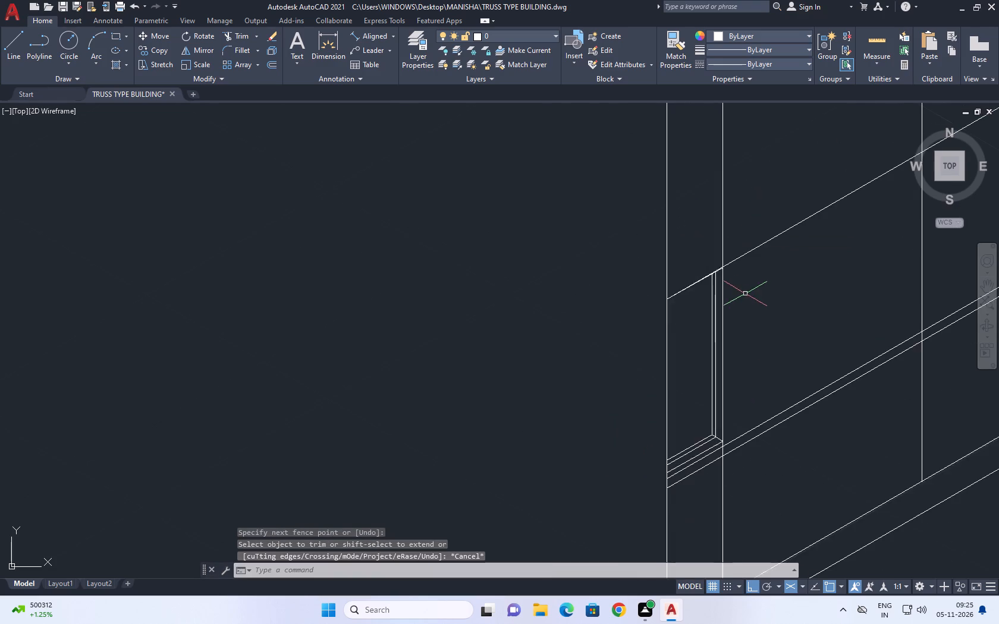
{"action": "middle_click_drag", "start_coordinate": [754, 288], "coordinate": [697, 294]}
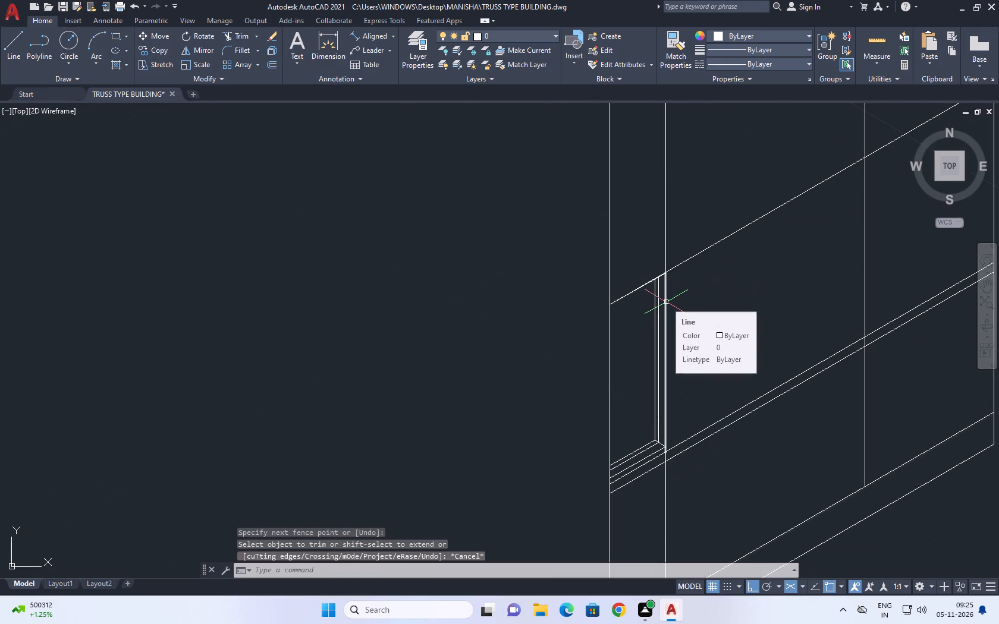
{"action": "scroll", "coordinate": [675, 318], "scroll_direction": "down", "scroll_amount": 1}
{"action": "middle_click_drag", "start_coordinate": [755, 260], "coordinate": [689, 322]}
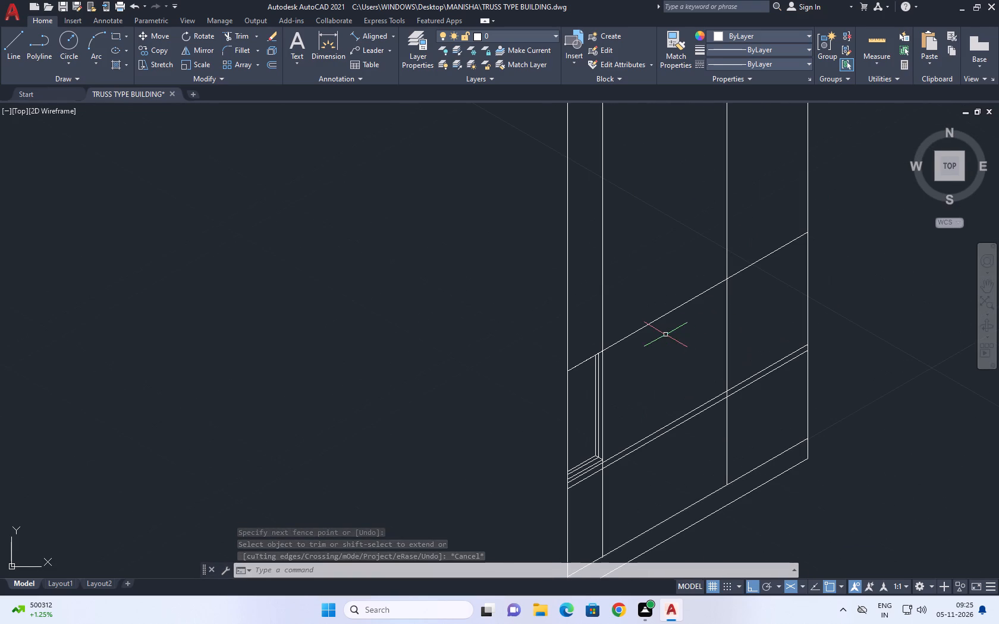
{"action": "middle_click_drag", "start_coordinate": [819, 316], "coordinate": [816, 379]}
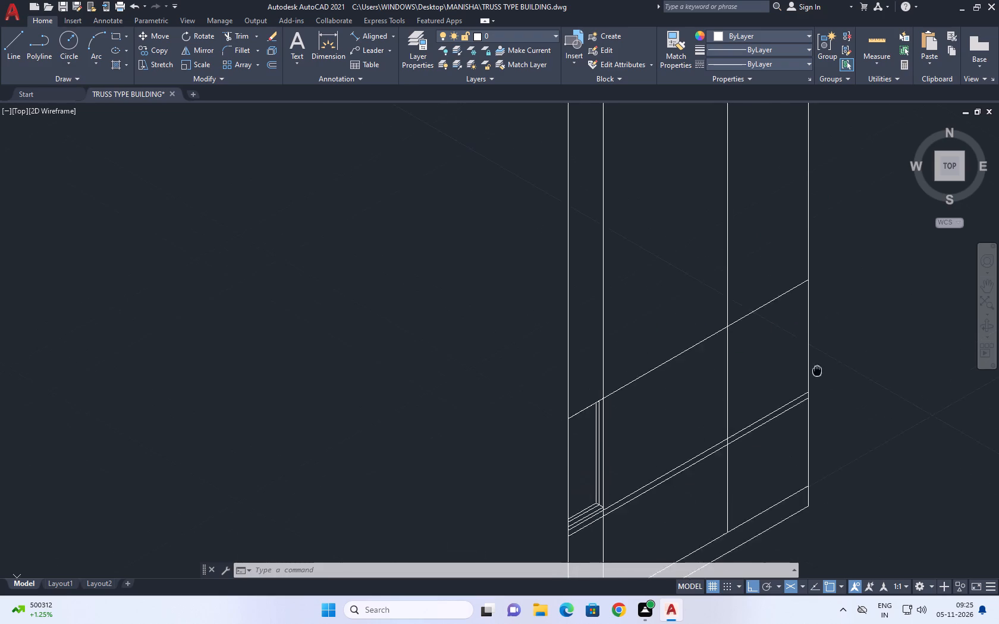
{"action": "middle_click_drag", "start_coordinate": [816, 379], "coordinate": [790, 424]}
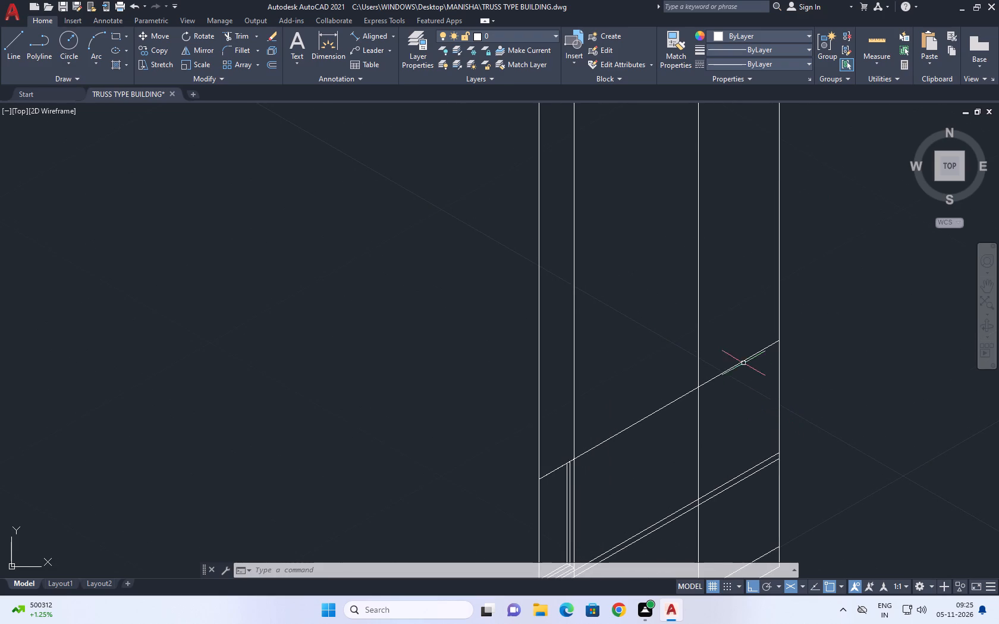
{"action": "middle_click_drag", "start_coordinate": [743, 361], "coordinate": [775, 397]}
{"action": "middle_click_drag", "start_coordinate": [754, 440], "coordinate": [761, 392]}
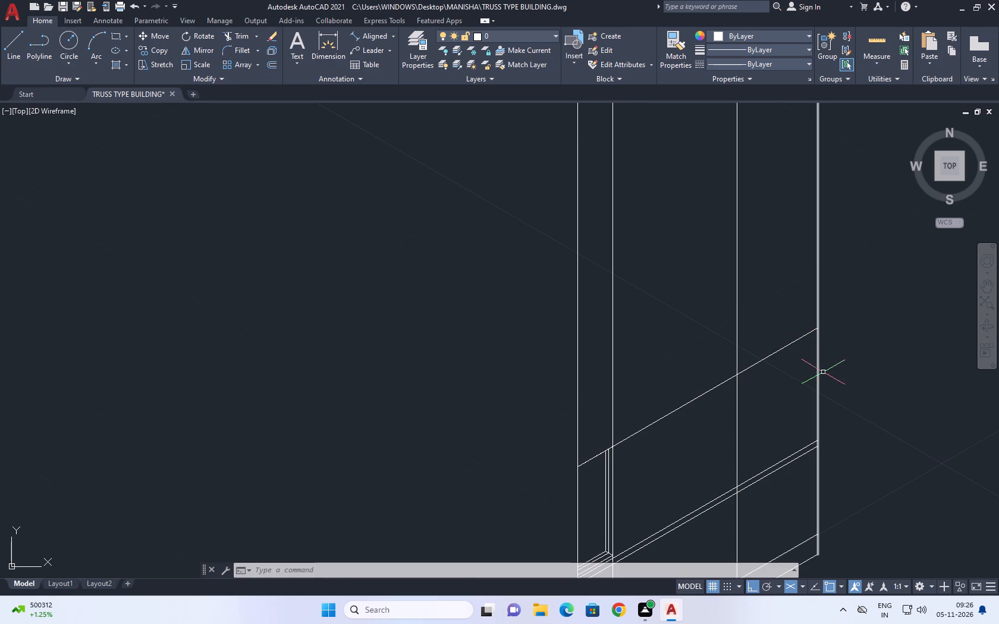
{"action": "left_click", "coordinate": [823, 372]}
{"action": "left_click", "coordinate": [789, 390]}
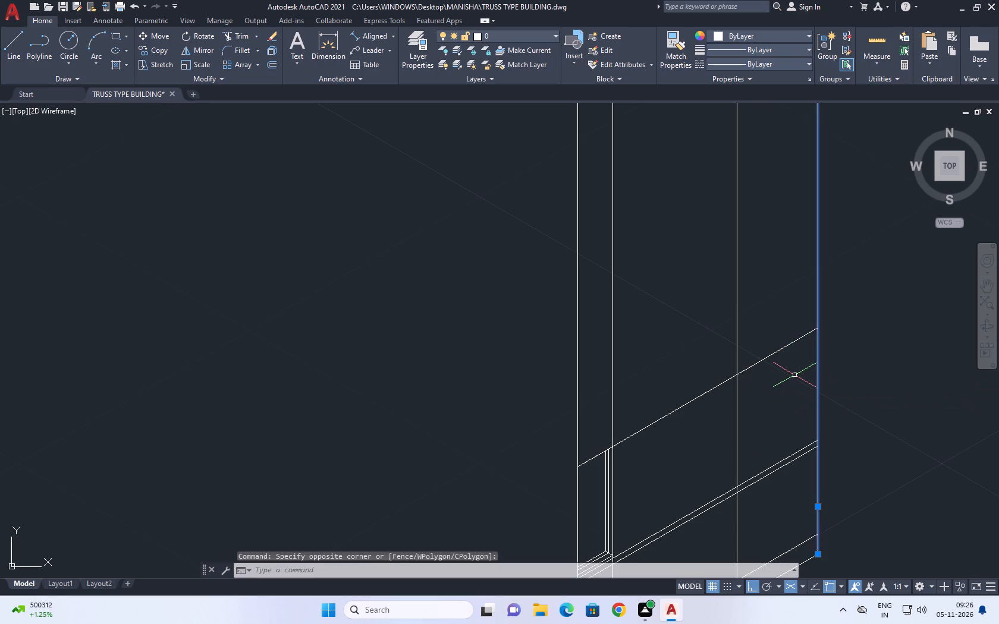
{"action": "left_click", "coordinate": [164, 49]}
{"action": "middle_click_drag", "start_coordinate": [754, 402], "coordinate": [719, 230]}
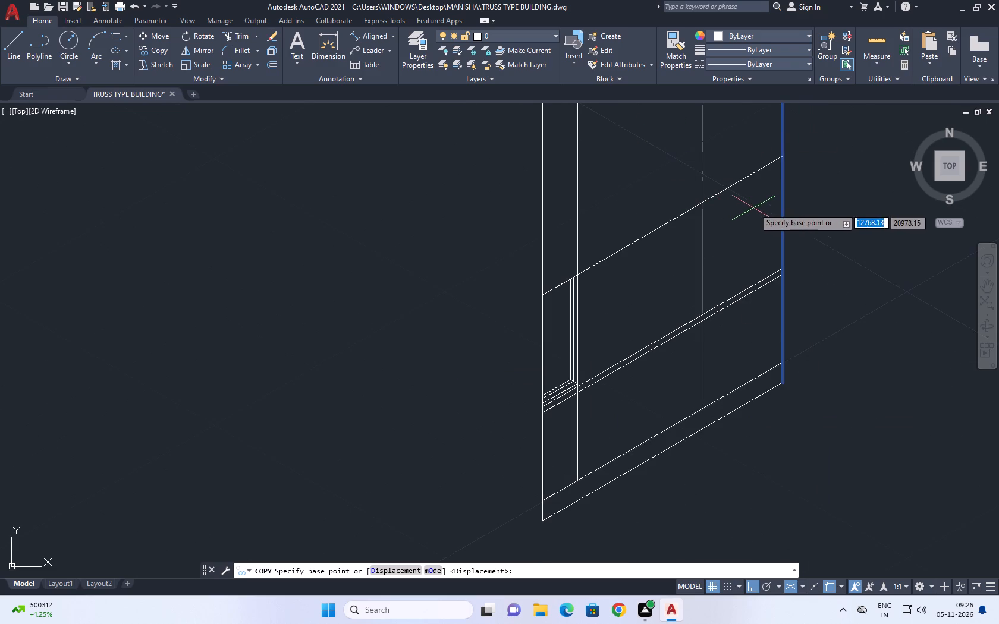
{"action": "left_click", "coordinate": [754, 207]}
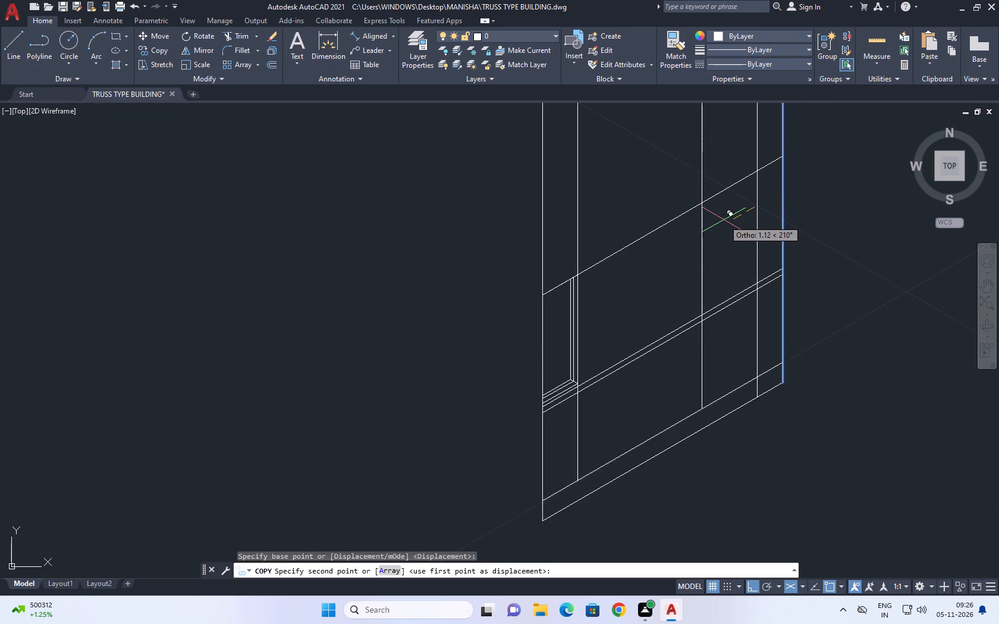
{"action": "type", "text": "0.75"}
{"action": "key", "text": "Return"}
{"action": "right_click", "coordinate": [802, 242]}
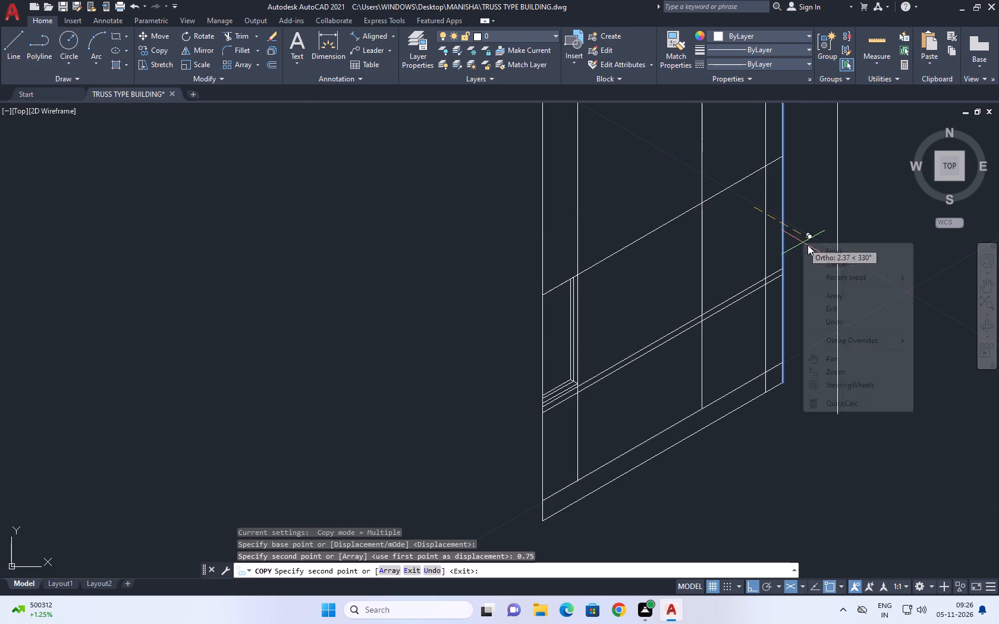
{"action": "left_click", "coordinate": [849, 266]}
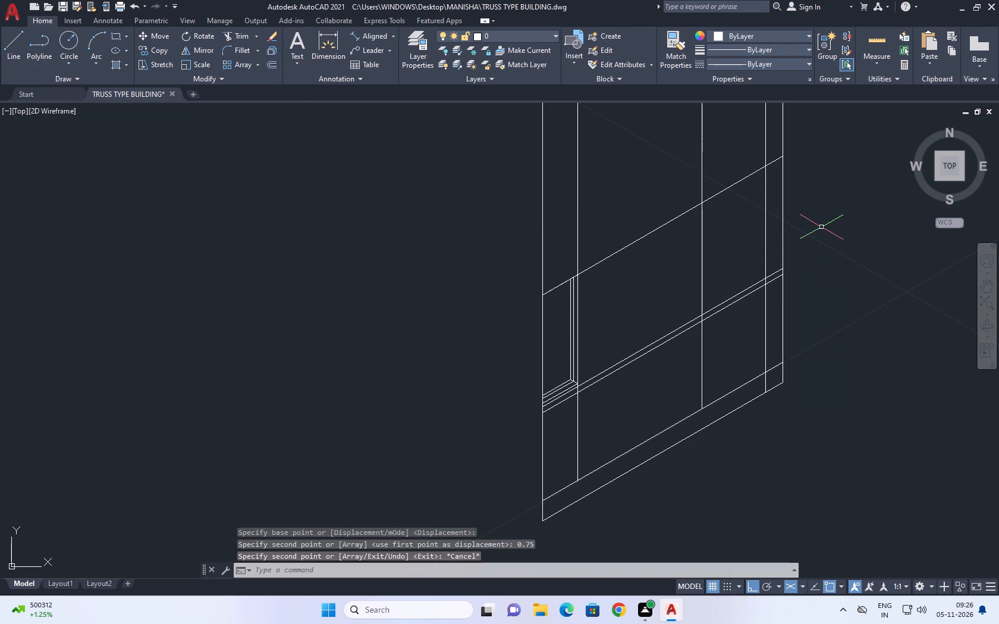
Erase the vertical line copied 0.75 inward from the wall's right outer edge.
{"action": "left_click", "coordinate": [767, 219]}
{"action": "right_click", "coordinate": [761, 224]}
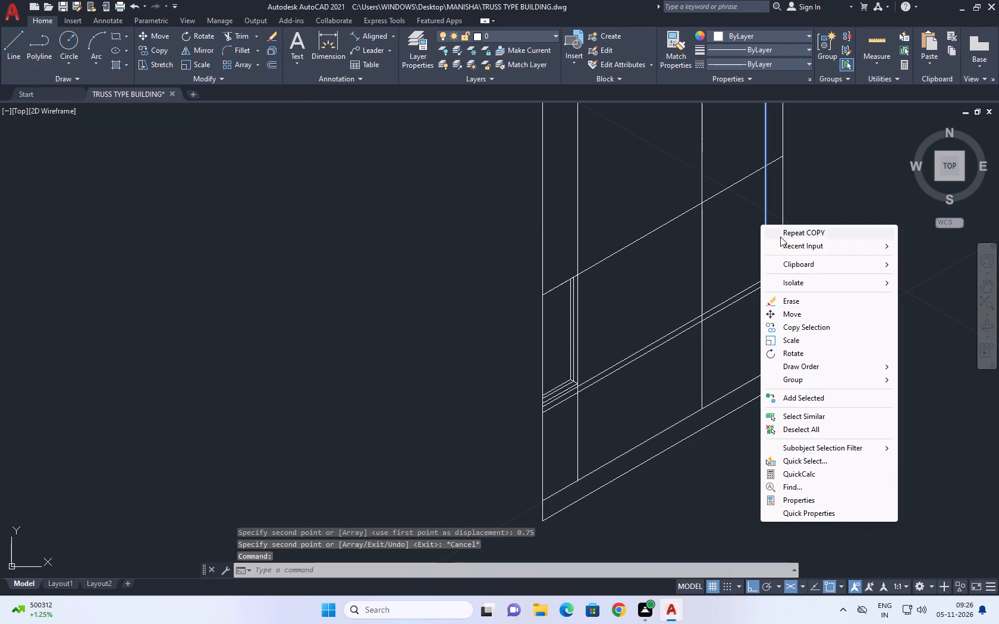
{"action": "left_click", "coordinate": [802, 302]}
Copy the wall's right outer vertical edge 0.5 inward along the 210° isometric direction.
{"action": "left_click", "coordinate": [788, 215]}
{"action": "left_click_drag", "start_coordinate": [763, 220], "coordinate": [758, 222]}
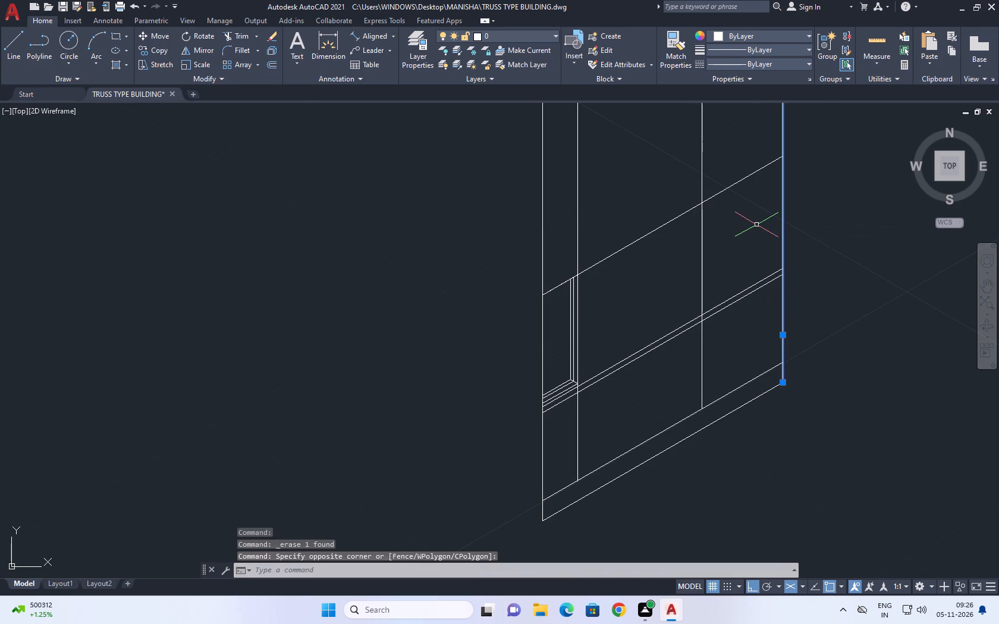
{"action": "type", "text": "CO"}
{"action": "key", "text": "space"}
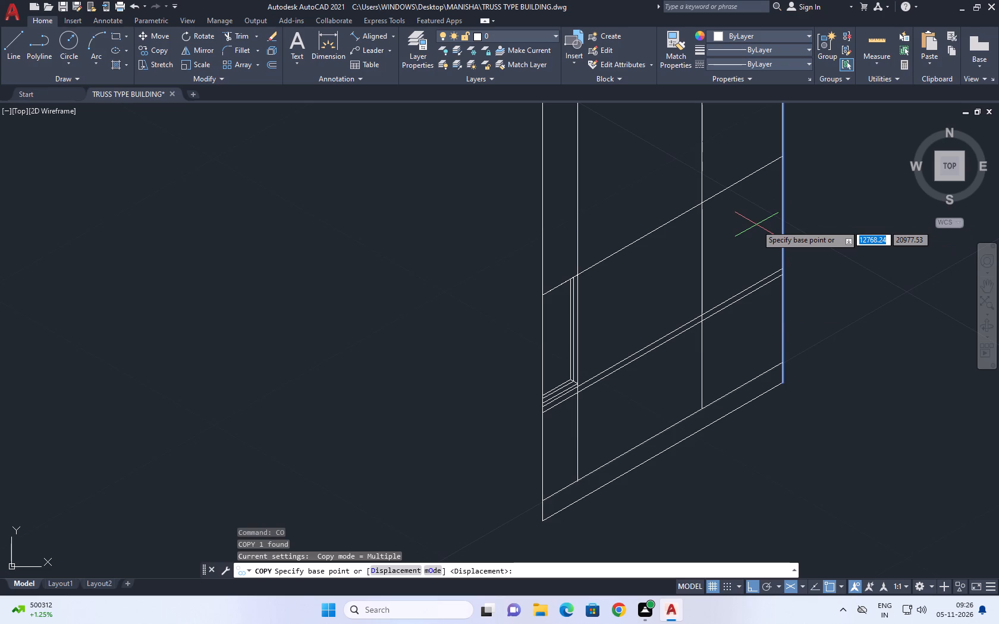
{"action": "left_click", "coordinate": [796, 229]}
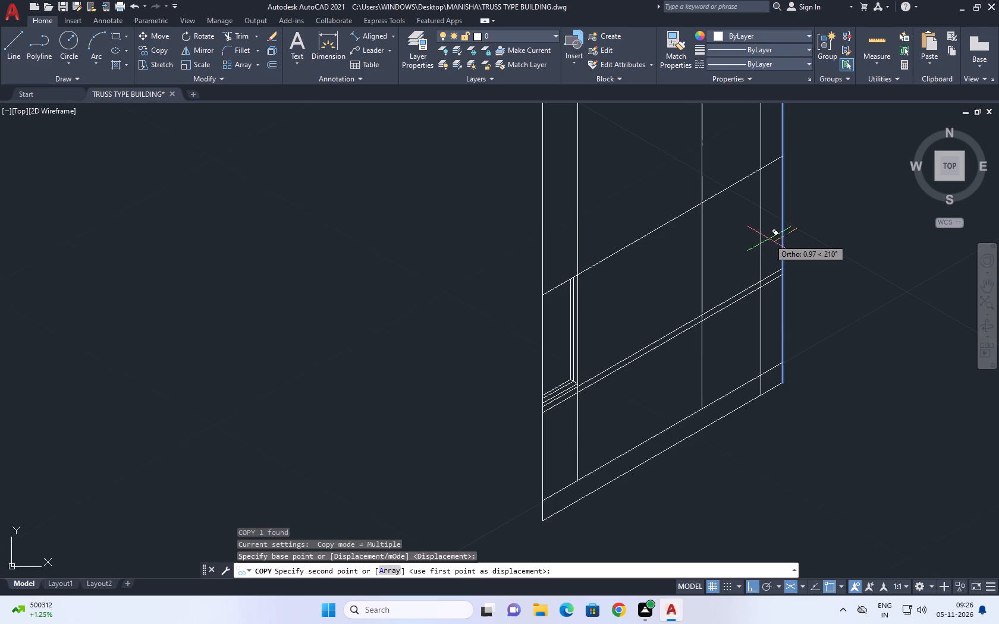
{"action": "type", "text": "0.5"}
{"action": "key", "text": "Return"}
{"action": "right_click", "coordinate": [866, 273]}
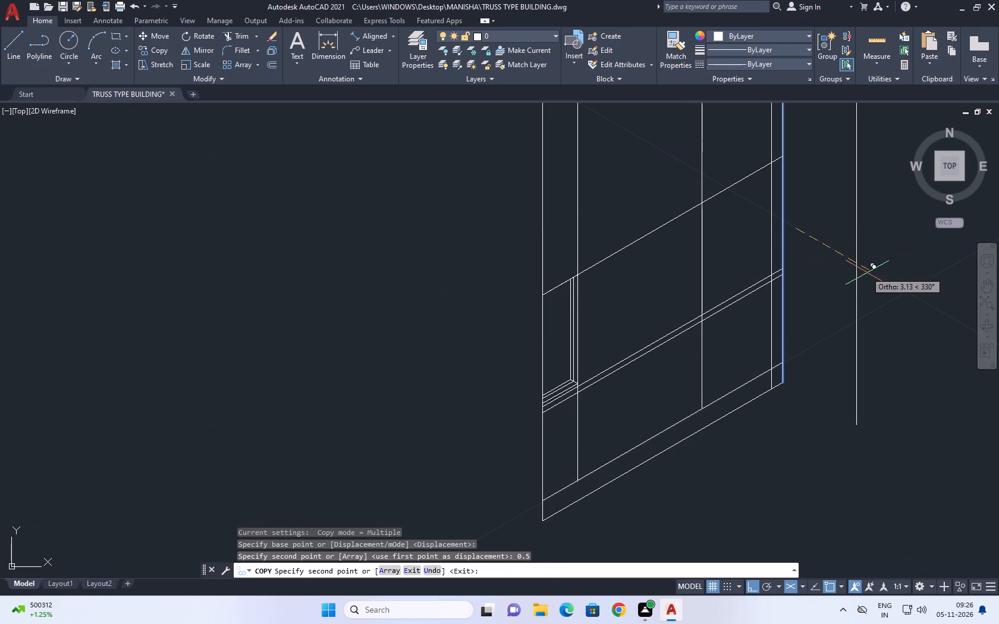
{"action": "left_click", "coordinate": [890, 292]}
Copy the new inner vertical beside the right outer edge another 0.5 inward along the 210° direction.
{"action": "middle_click_drag", "start_coordinate": [724, 246], "coordinate": [716, 288]}
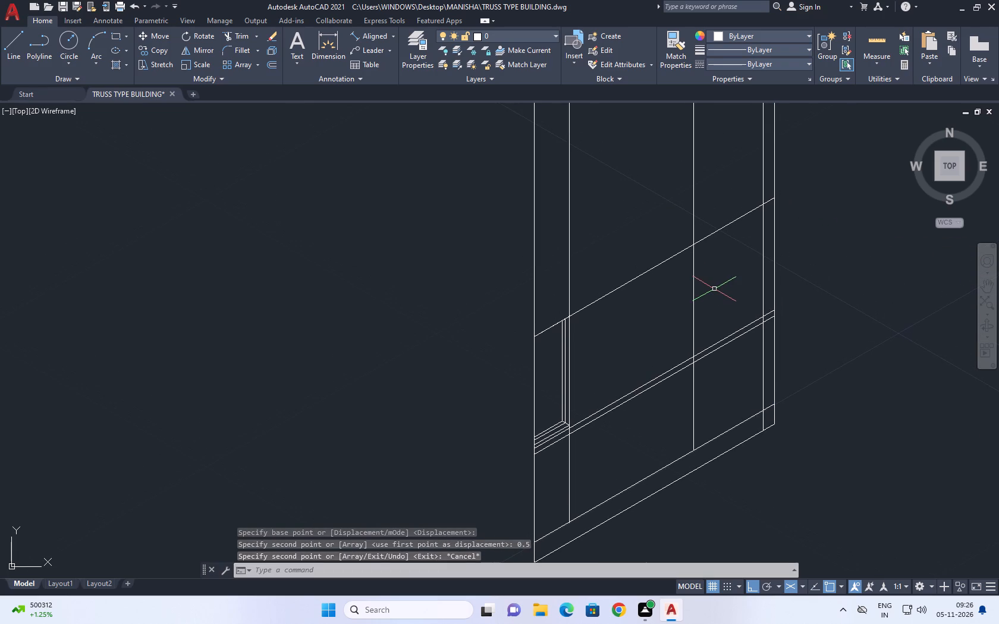
{"action": "left_click", "coordinate": [761, 286]}
{"action": "left_click", "coordinate": [756, 292]}
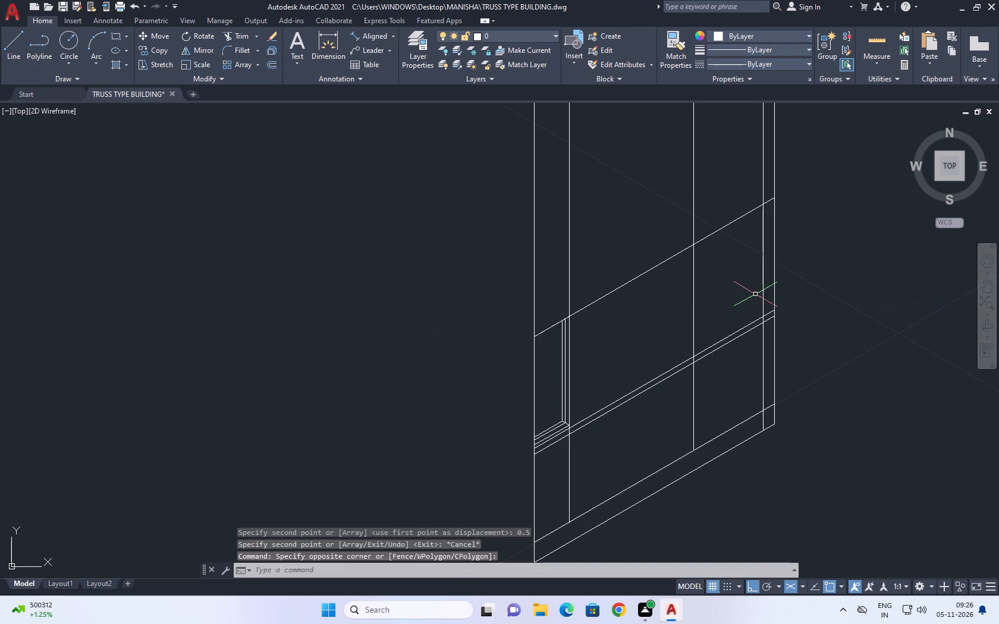
{"action": "left_click", "coordinate": [762, 290]}
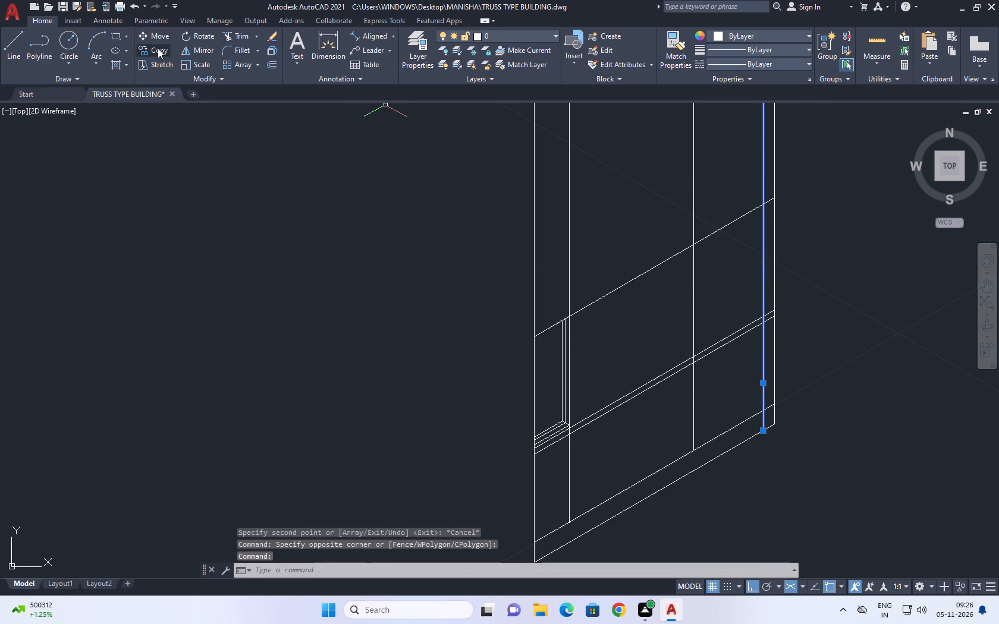
{"action": "left_click", "coordinate": [158, 48]}
{"action": "left_click", "coordinate": [733, 273]}
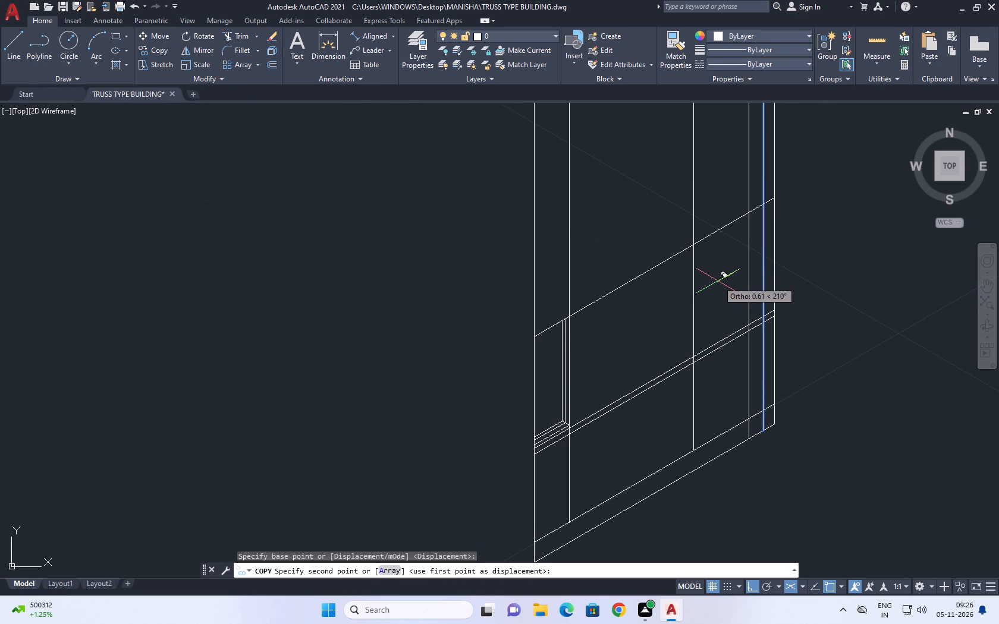
{"action": "type", "text": "0.5"}
{"action": "key", "text": "Return"}
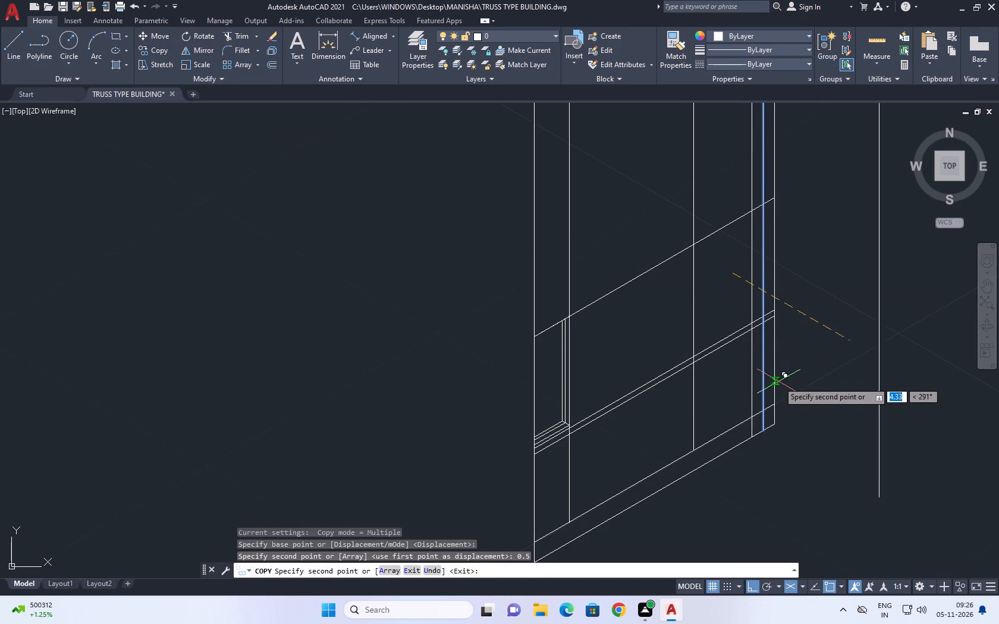
{"action": "right_click", "coordinate": [779, 382]}
{"action": "left_click", "coordinate": [834, 398]}
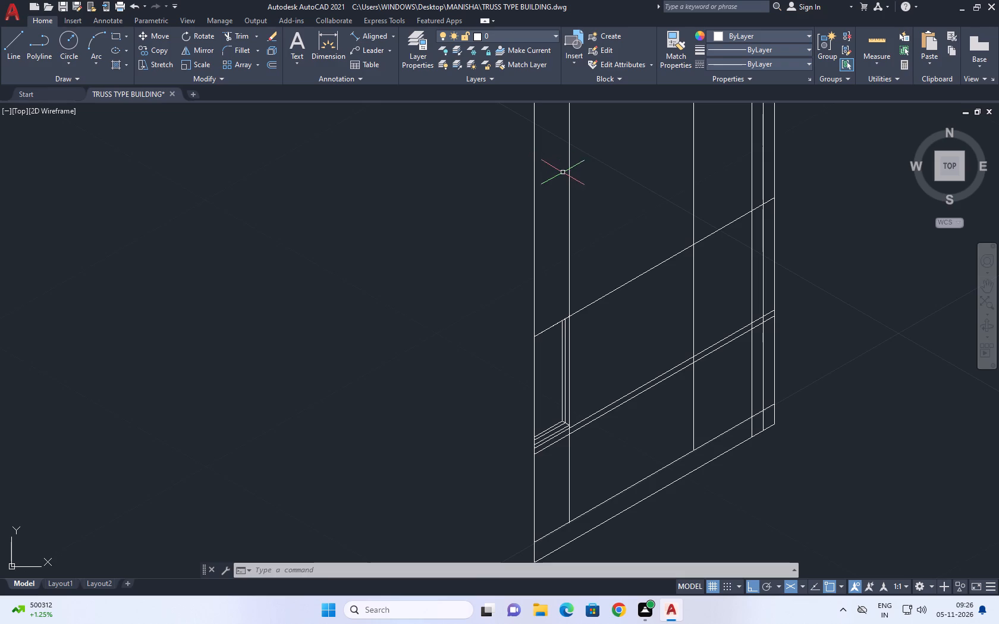
Copy the second new vertical inward along 210°, trying 3, undoing that, and placing it about 1.9 away, just short of the existing bay division.
{"action": "left_click", "coordinate": [752, 245]}
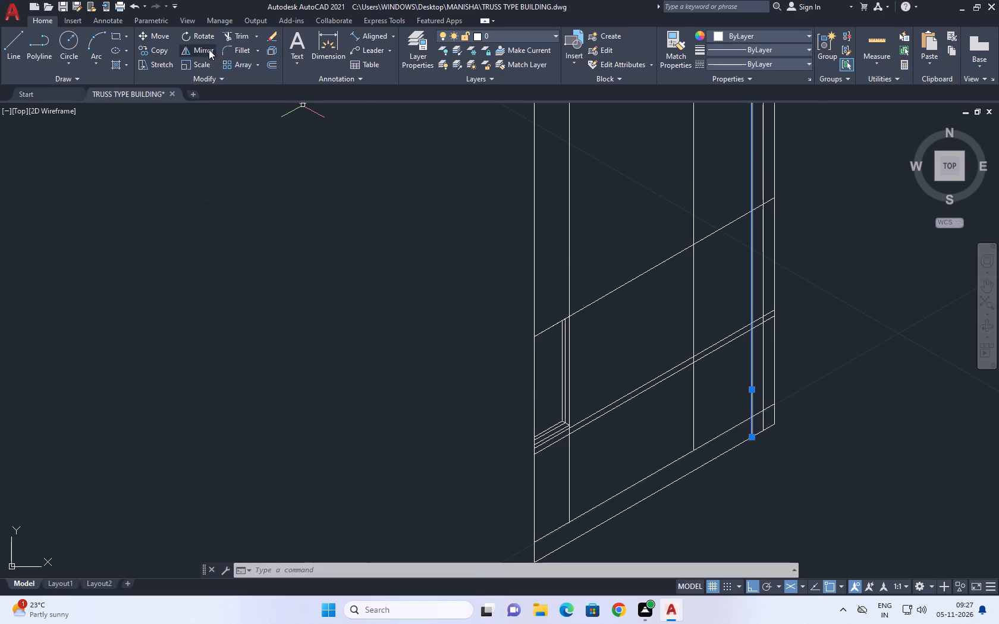
{"action": "left_click", "coordinate": [163, 48]}
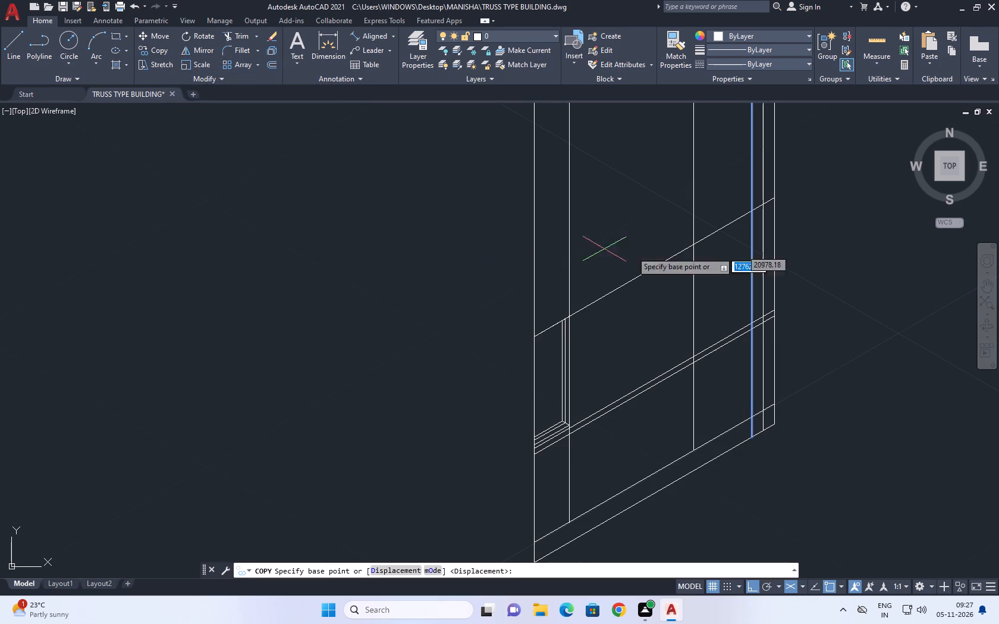
{"action": "scroll", "coordinate": [781, 323], "scroll_direction": "up", "scroll_amount": 1}
{"action": "left_click", "coordinate": [711, 247]}
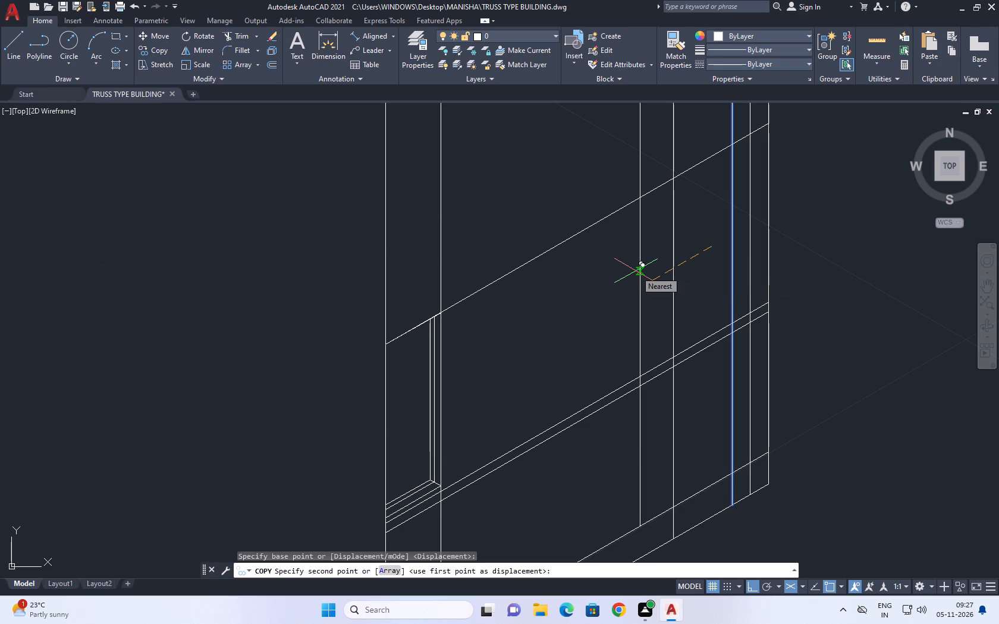
{"action": "type", "text": "0.9"}
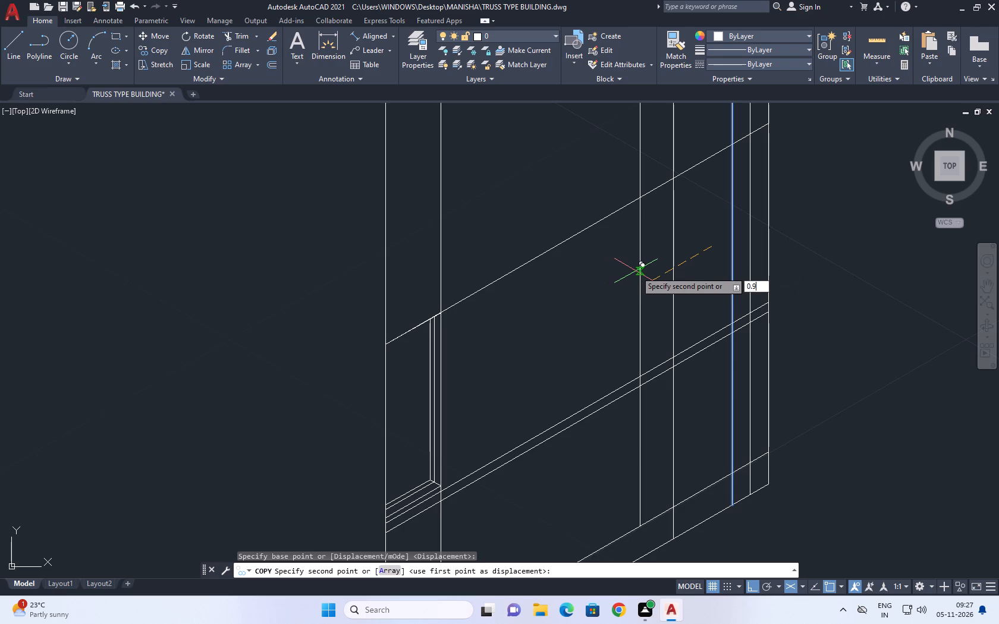
{"action": "key", "text": "BackSpace"}
{"action": "key", "text": "BackSpace"}
{"action": "key", "text": "BackSpace"}
{"action": "key", "text": "3"}
{"action": "key", "text": "Return"}
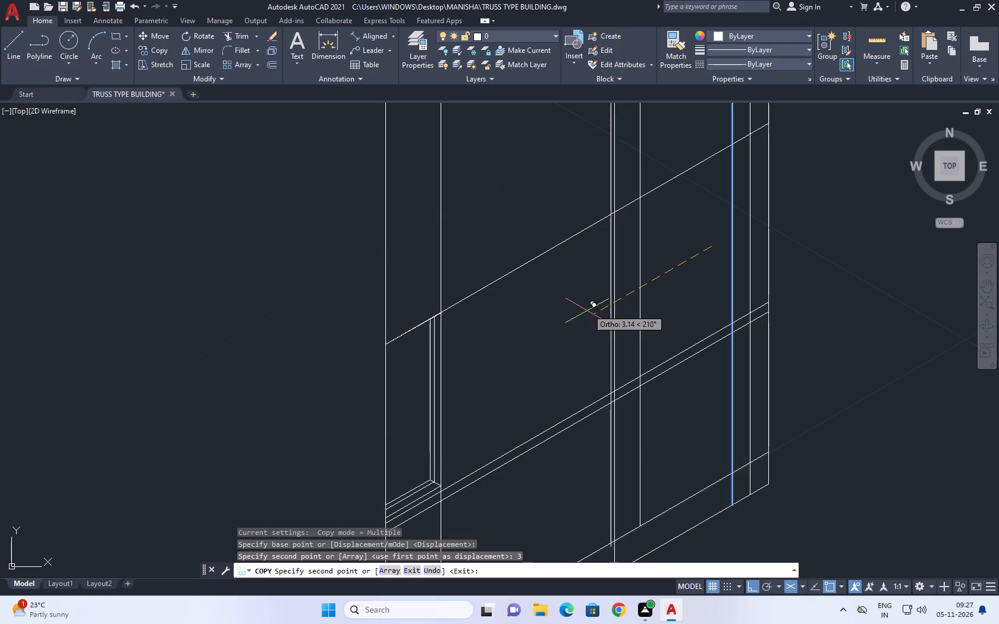
{"action": "key", "text": "ctrl+z"}
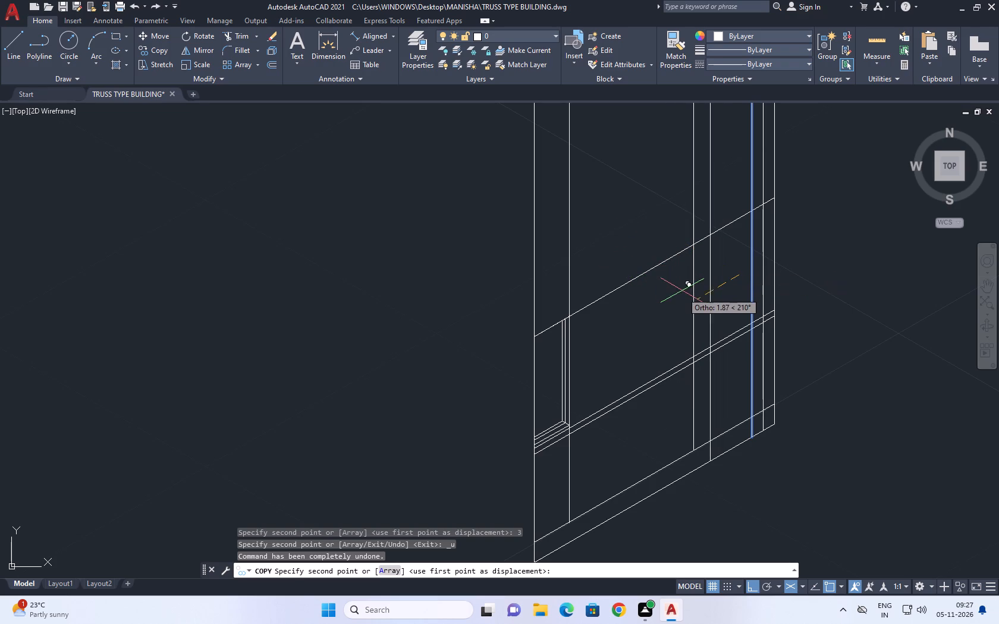
{"action": "scroll", "coordinate": [689, 294], "scroll_direction": "up", "scroll_amount": 2}
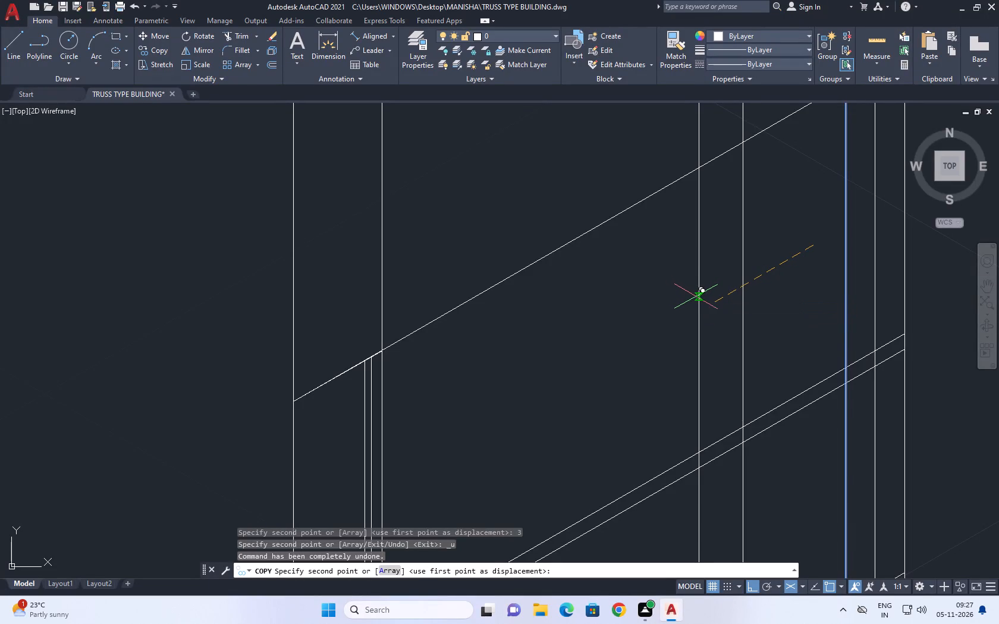
{"action": "scroll", "coordinate": [696, 300], "scroll_direction": "down", "scroll_amount": 1}
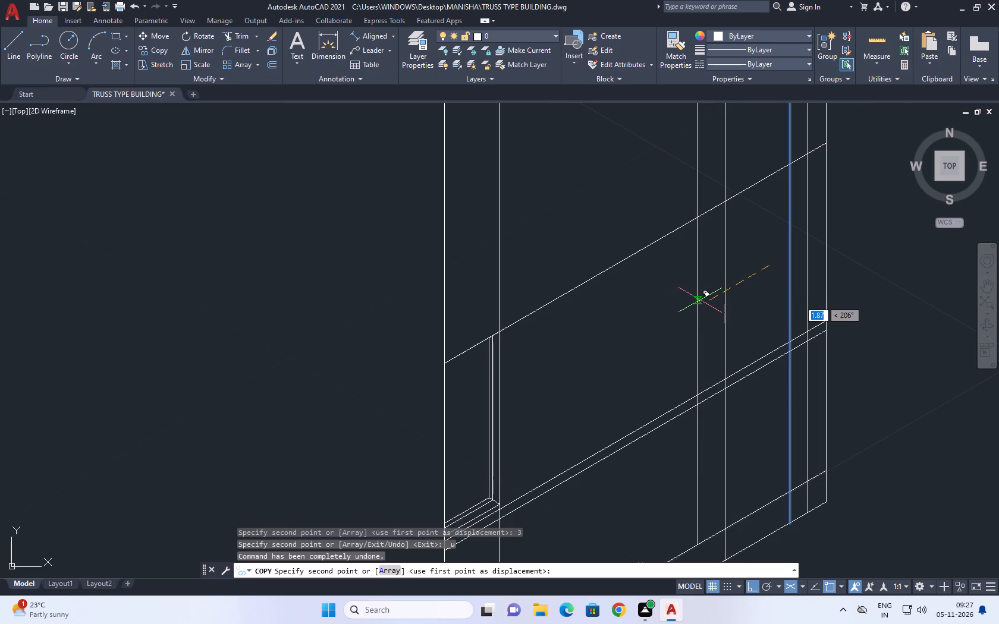
{"action": "left_click", "coordinate": [700, 300]}
{"action": "right_click", "coordinate": [632, 285]}
{"action": "left_click", "coordinate": [683, 302]}
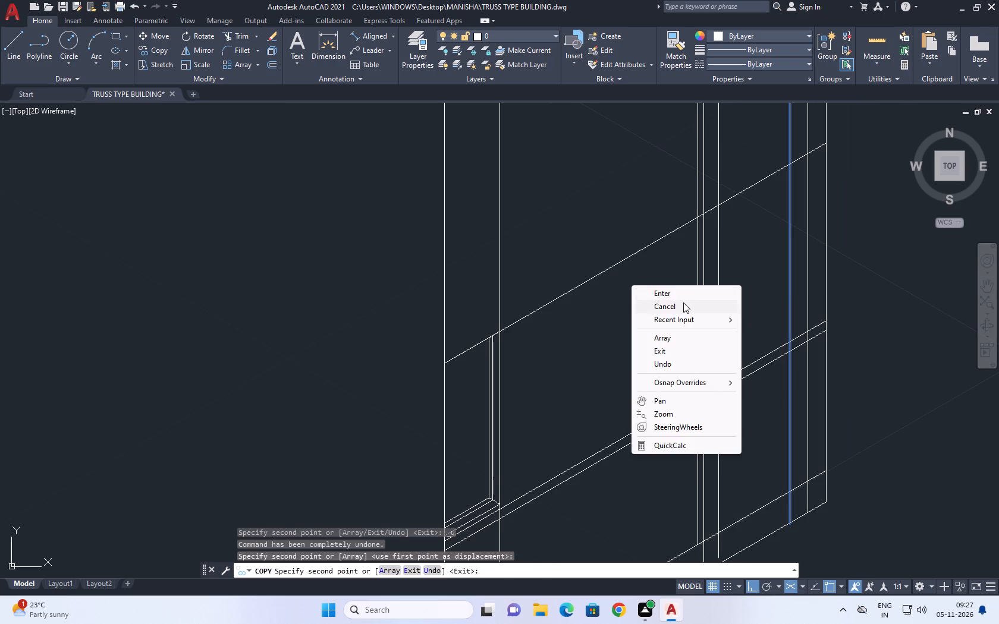
Trim the newly placed vertical beside the bay division below the lower of the double 30° lines, including its leftover bottom piece.
{"action": "middle_click_drag", "start_coordinate": [651, 279], "coordinate": [651, 296]}
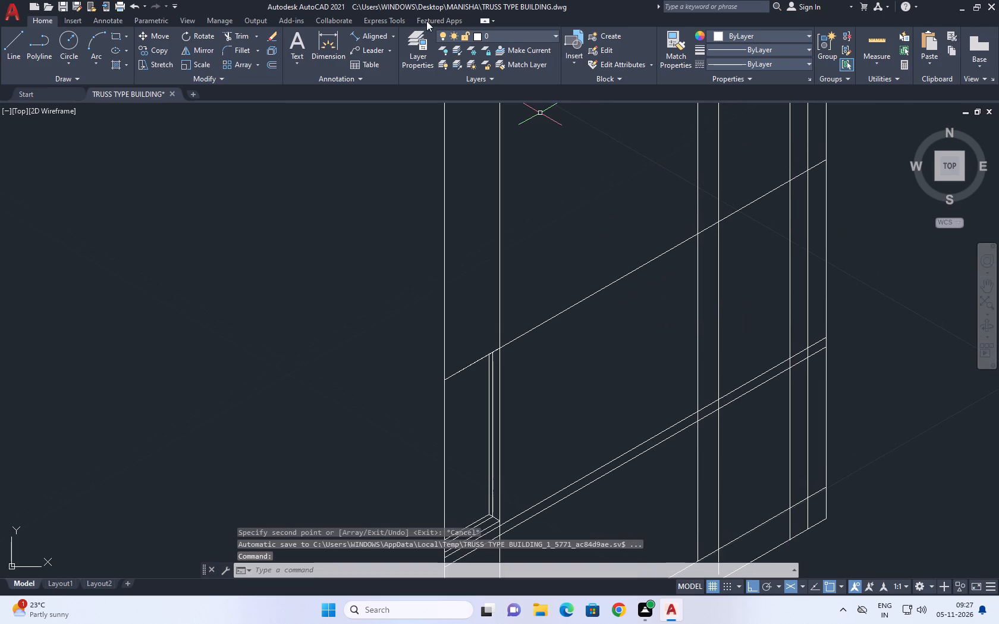
{"action": "left_click", "coordinate": [246, 36]}
{"action": "middle_click_drag", "start_coordinate": [669, 445], "coordinate": [651, 332]}
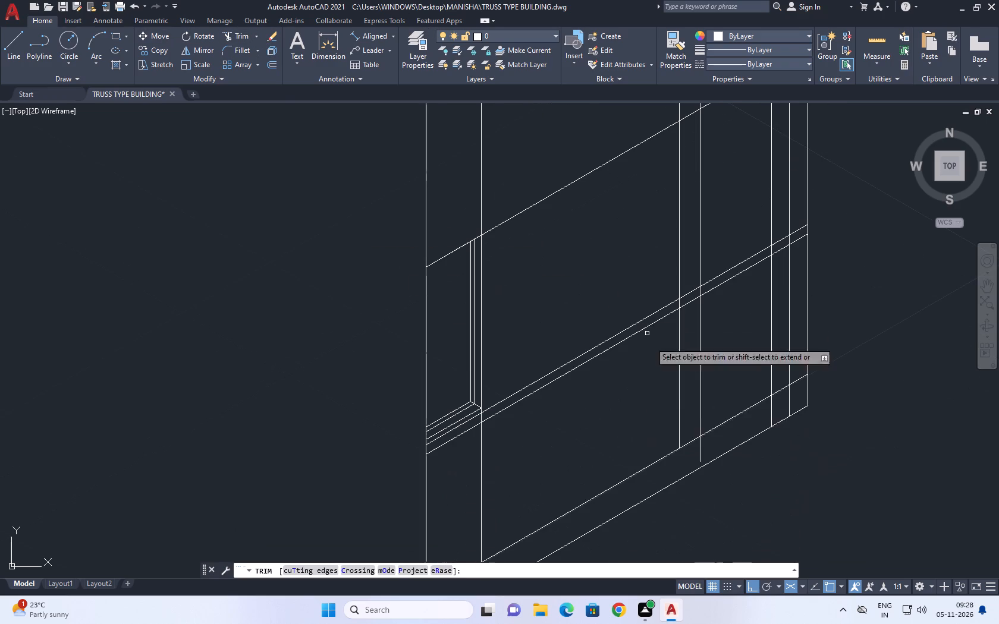
{"action": "left_click", "coordinate": [702, 402]}
{"action": "left_click", "coordinate": [698, 383]}
{"action": "left_click_drag", "start_coordinate": [711, 447], "coordinate": [706, 454]}
{"action": "left_click", "coordinate": [699, 461]}
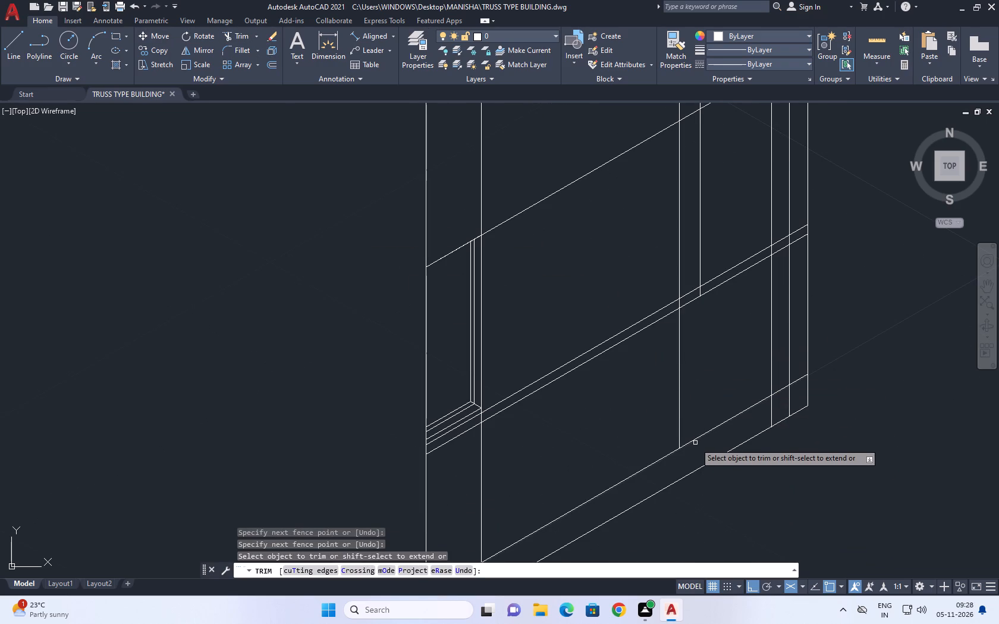
{"action": "middle_click_drag", "start_coordinate": [772, 414], "coordinate": [708, 421]}
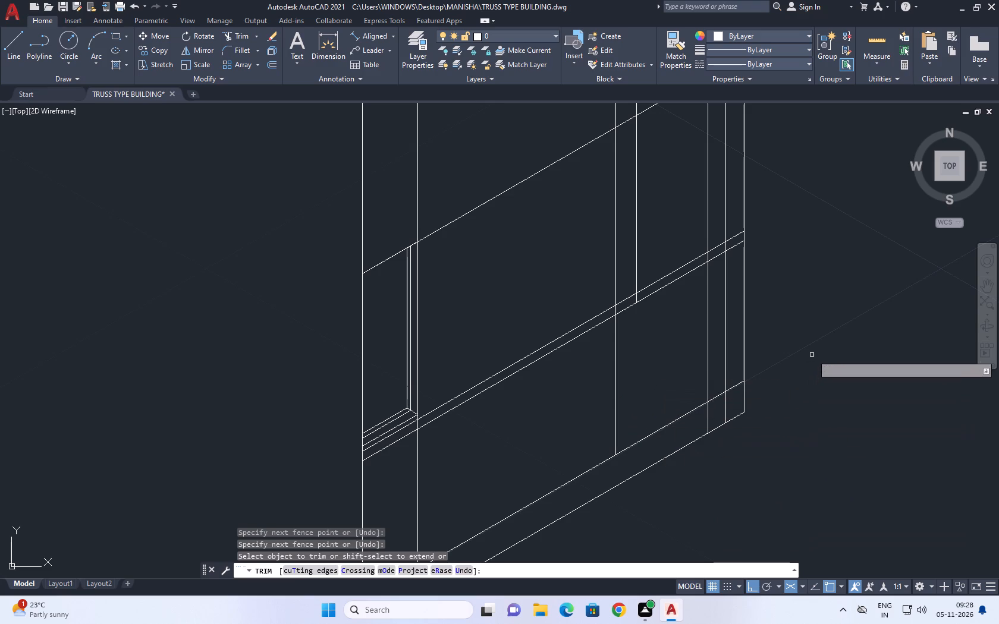
{"action": "right_click", "coordinate": [807, 329]}
{"action": "left_click", "coordinate": [835, 351]}
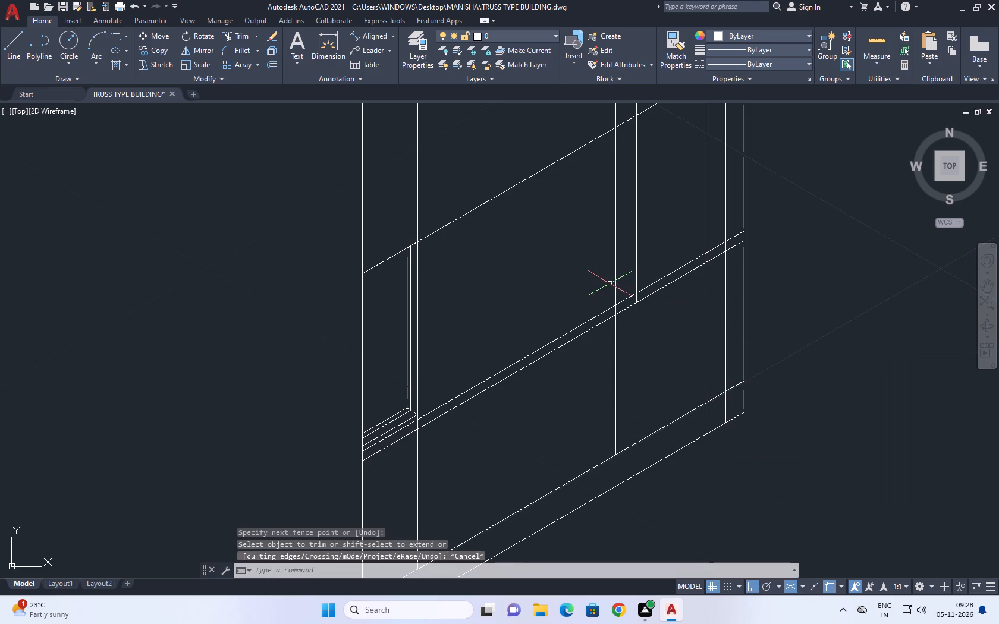
Extend the trimmed vertical beside the bay division down to the upper of the two 30° base lines.
{"action": "type", "text": "EX"}
{"action": "key", "text": "space"}
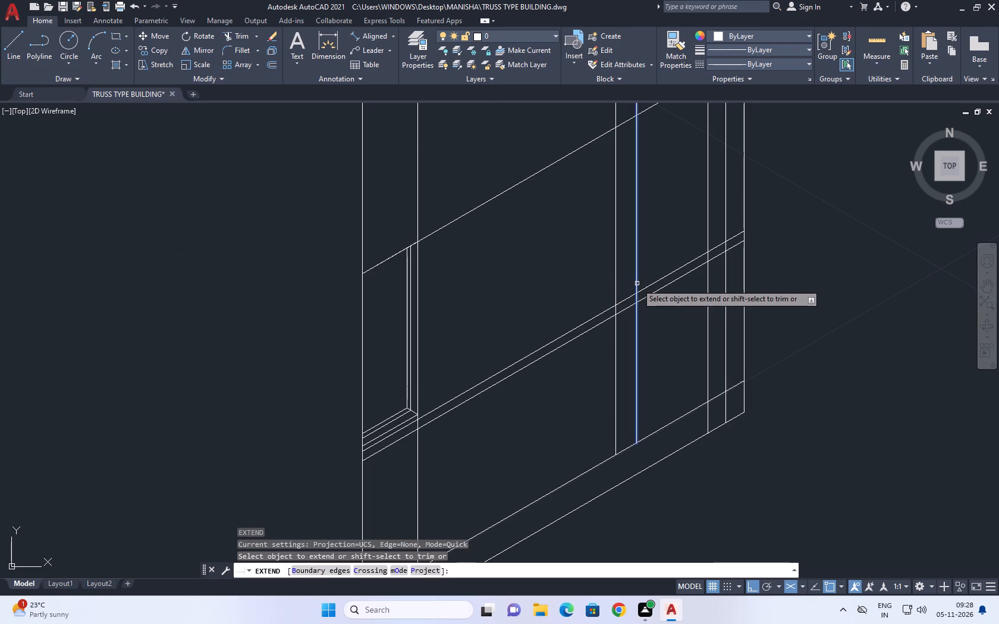
{"action": "left_click", "coordinate": [637, 283]}
{"action": "middle_click_drag", "start_coordinate": [693, 334], "coordinate": [668, 327]}
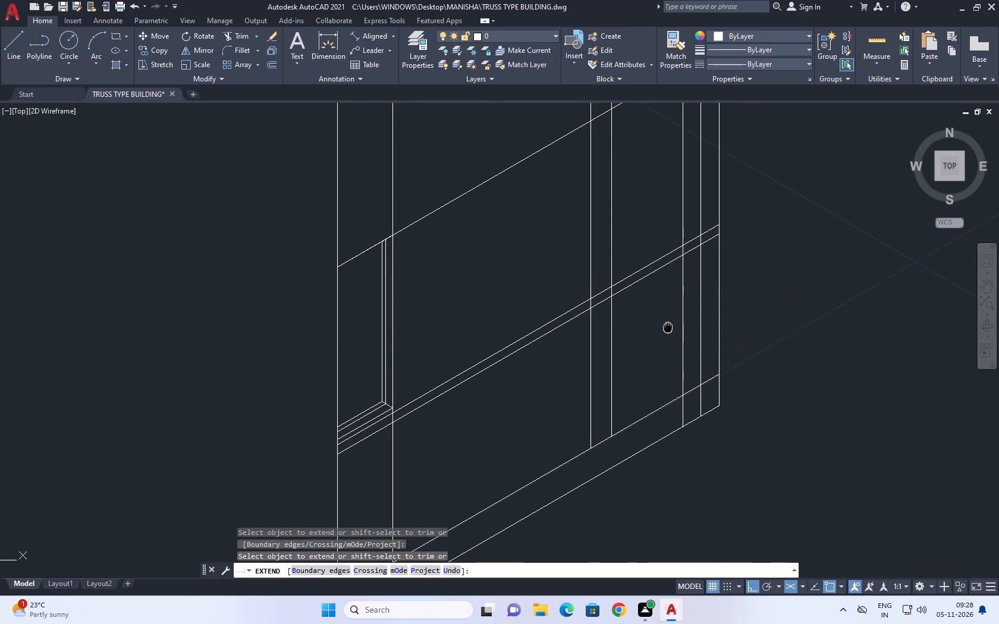
{"action": "middle_click_drag", "start_coordinate": [668, 327], "coordinate": [665, 326]}
{"action": "right_click", "coordinate": [664, 335]}
{"action": "left_click", "coordinate": [695, 358]}
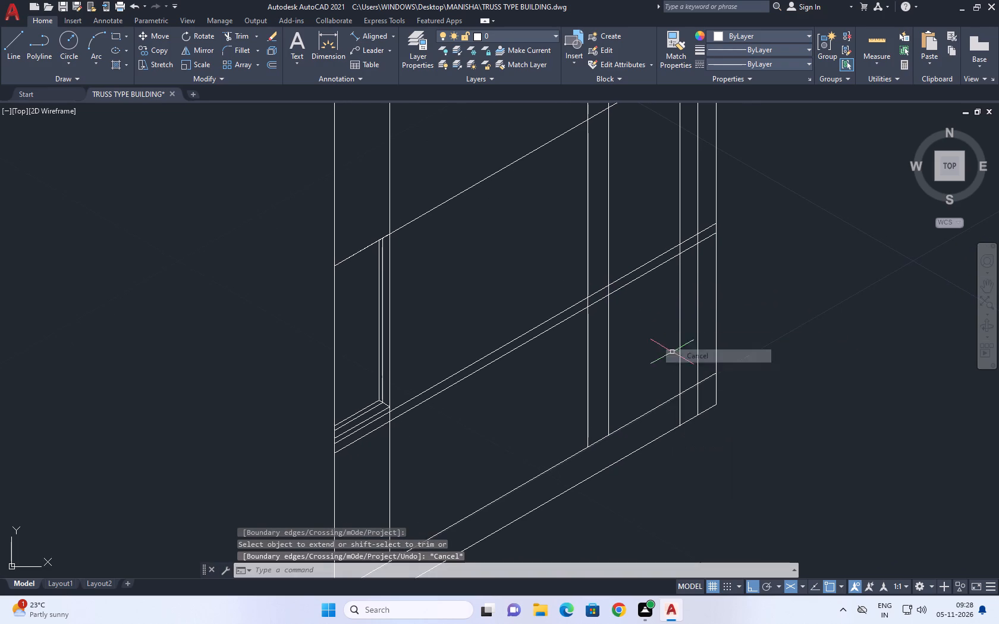
Measure the first bay's width along the upper 30° line with a temporary aligned dimension, and erase that dimension.
{"action": "middle_click_drag", "start_coordinate": [639, 343], "coordinate": [629, 370]}
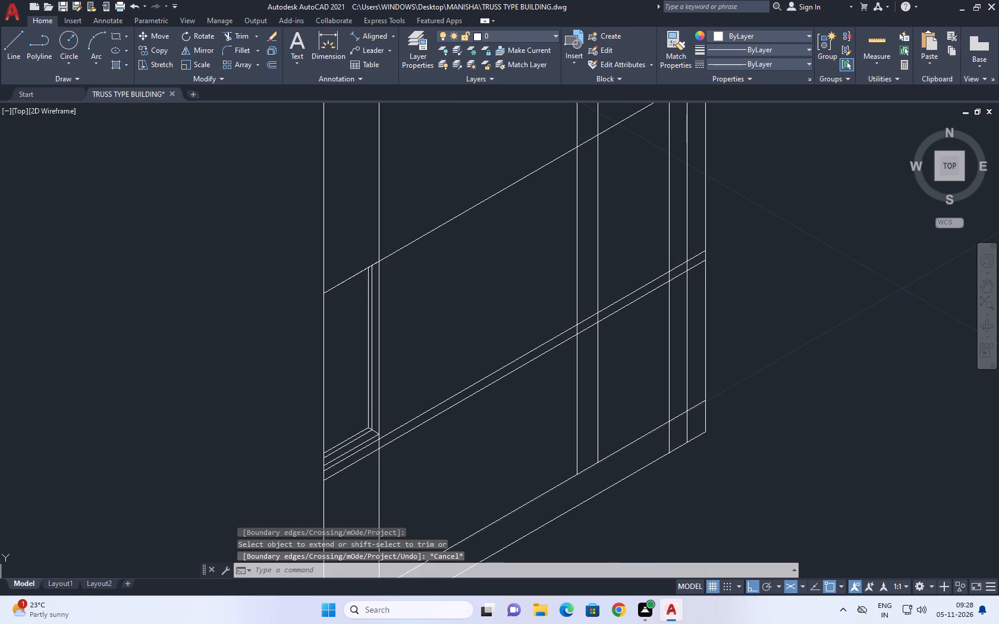
{"action": "scroll", "coordinate": [621, 376], "scroll_direction": "down", "scroll_amount": 1}
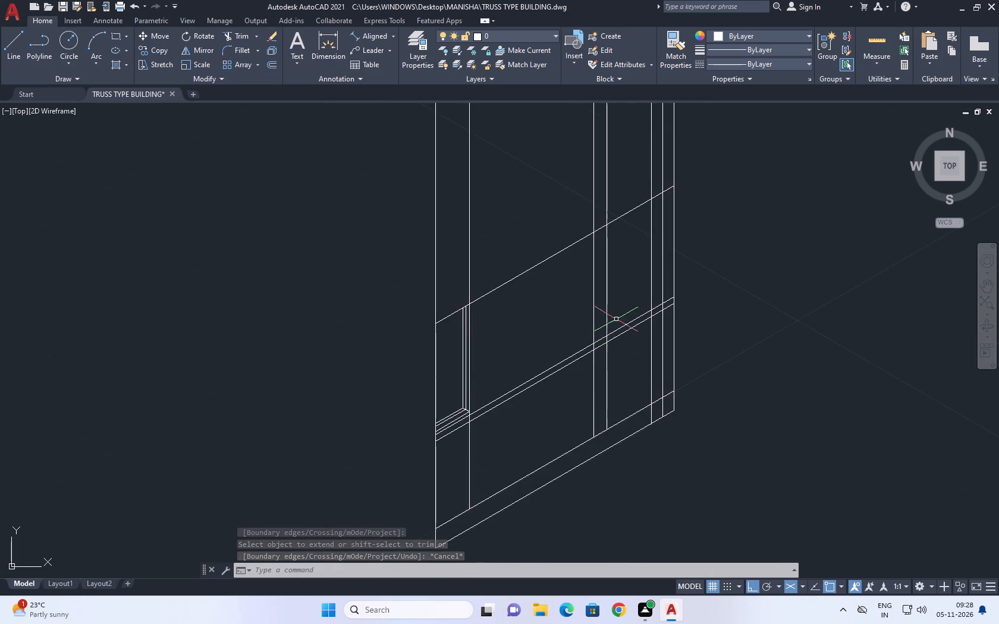
{"action": "middle_click_drag", "start_coordinate": [616, 319], "coordinate": [640, 444]}
{"action": "middle_click_drag", "start_coordinate": [642, 439], "coordinate": [621, 427]}
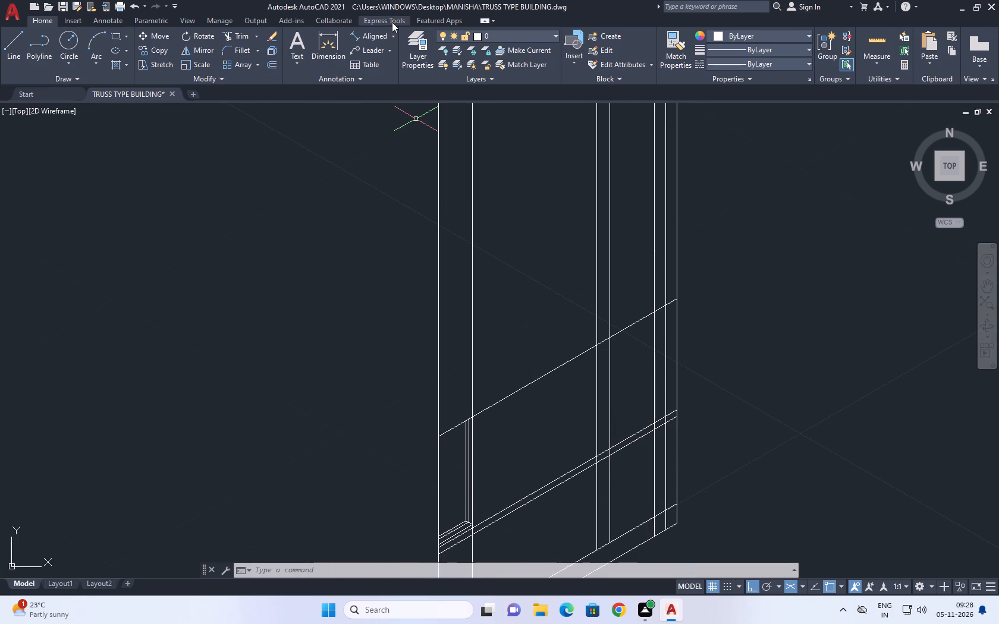
{"action": "left_click", "coordinate": [377, 34]}
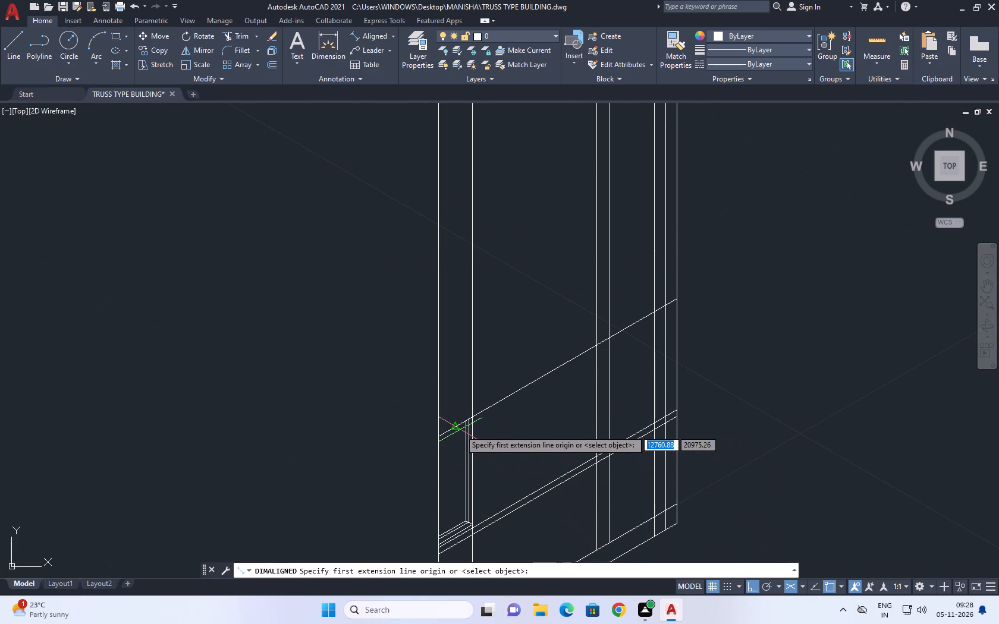
{"action": "scroll", "coordinate": [441, 434], "scroll_direction": "up", "scroll_amount": 2}
{"action": "left_click", "coordinate": [431, 442]}
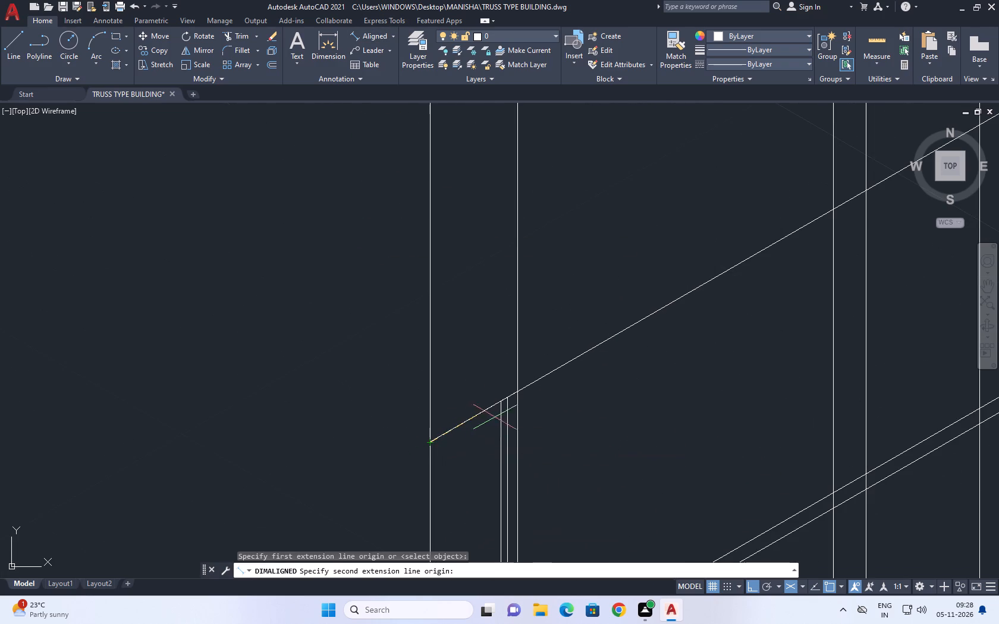
{"action": "scroll", "coordinate": [523, 395], "scroll_direction": "up", "scroll_amount": 2}
{"action": "left_click", "coordinate": [511, 392]}
{"action": "left_click", "coordinate": [488, 379]}
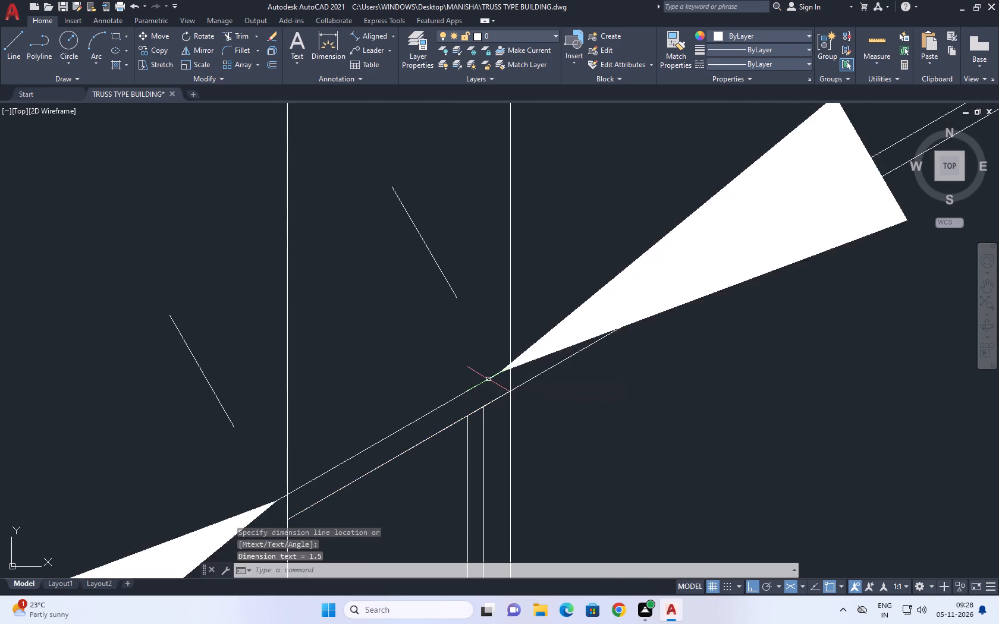
{"action": "scroll", "coordinate": [419, 370], "scroll_direction": "down", "scroll_amount": 5}
{"action": "left_click", "coordinate": [445, 357]}
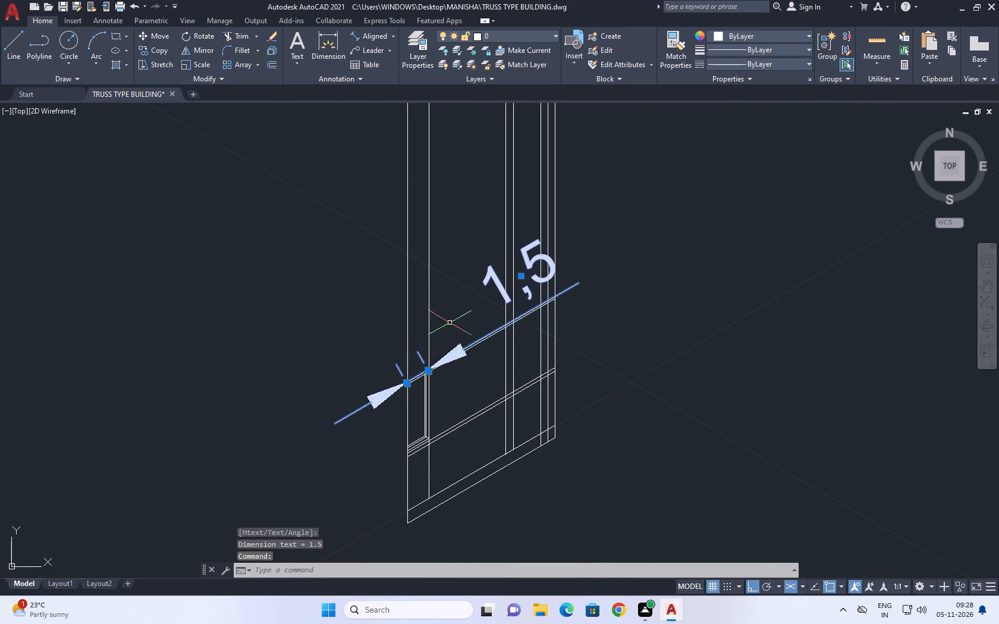
{"action": "right_click", "coordinate": [445, 313]}
{"action": "left_click", "coordinate": [491, 374]}
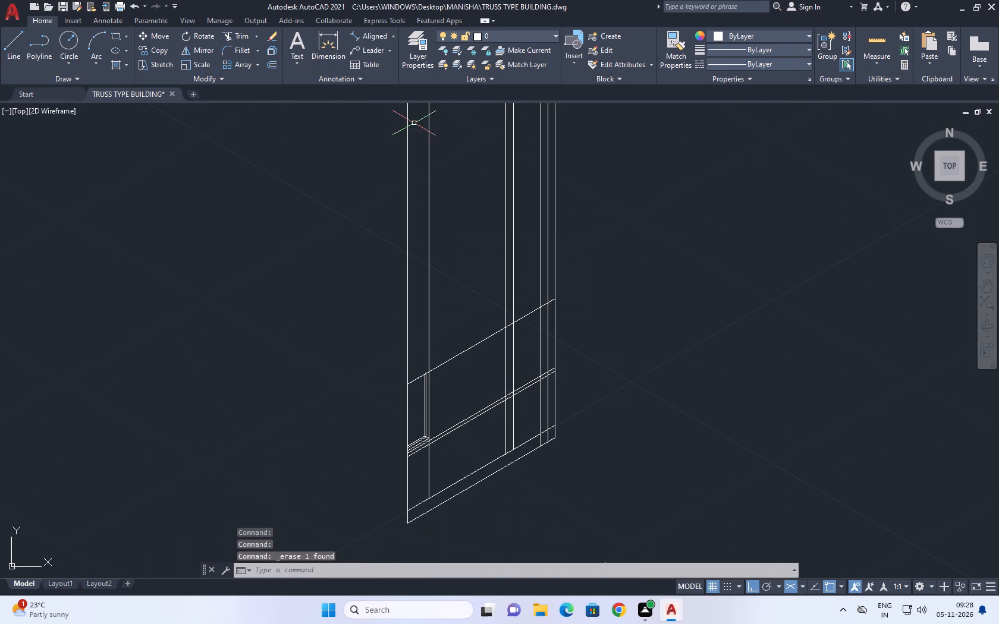
Measure the wide middle bay from the first bay's inner vertical to the bay division with a temporary aligned dimension, and erase it.
{"action": "left_click", "coordinate": [370, 39]}
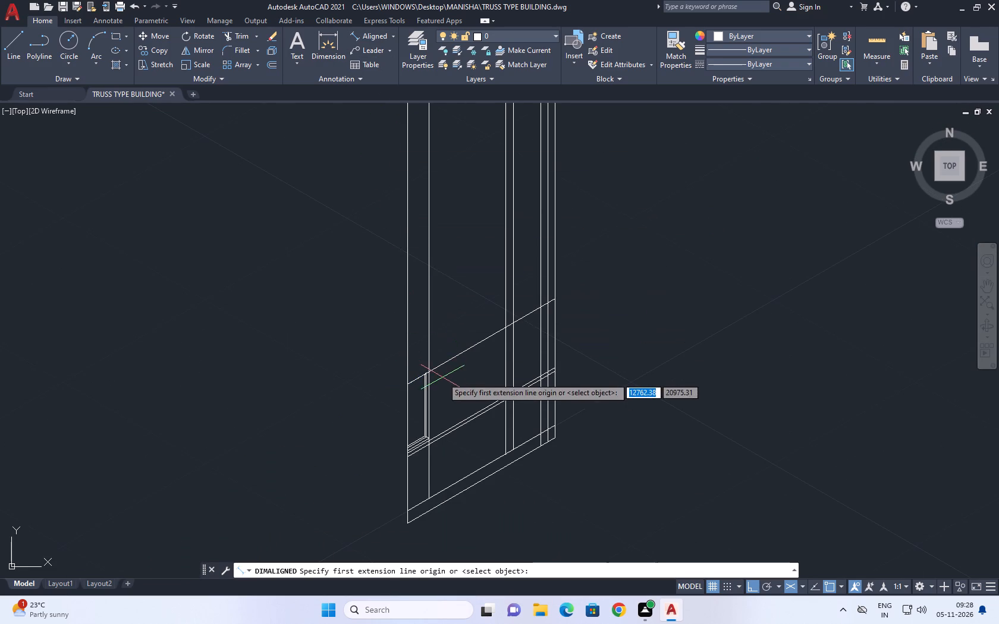
{"action": "scroll", "coordinate": [437, 376], "scroll_direction": "up", "scroll_amount": 3}
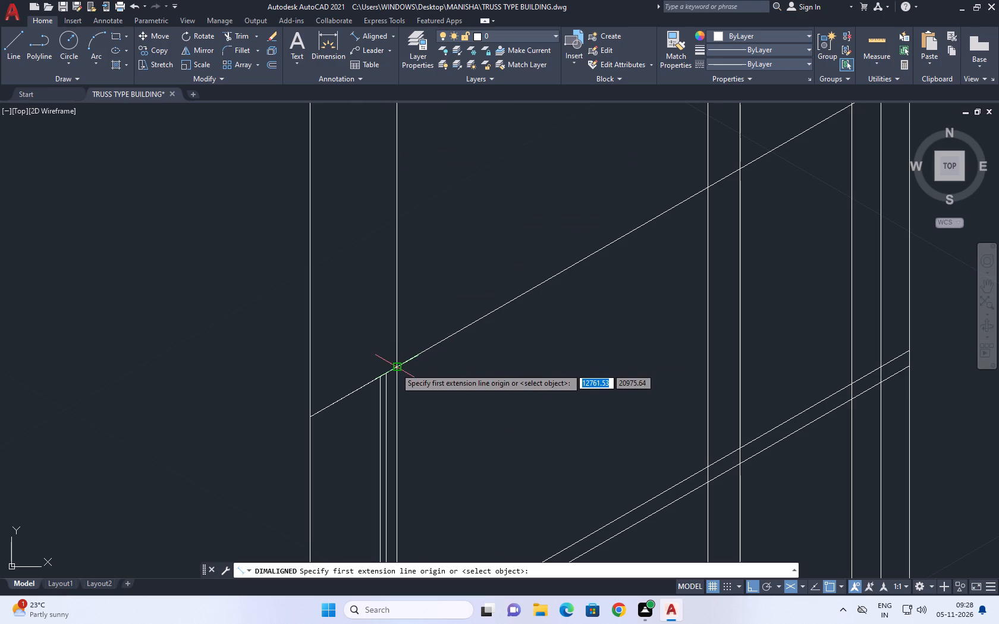
{"action": "left_click", "coordinate": [395, 368]}
{"action": "scroll", "coordinate": [456, 336], "scroll_direction": "down", "scroll_amount": 1}
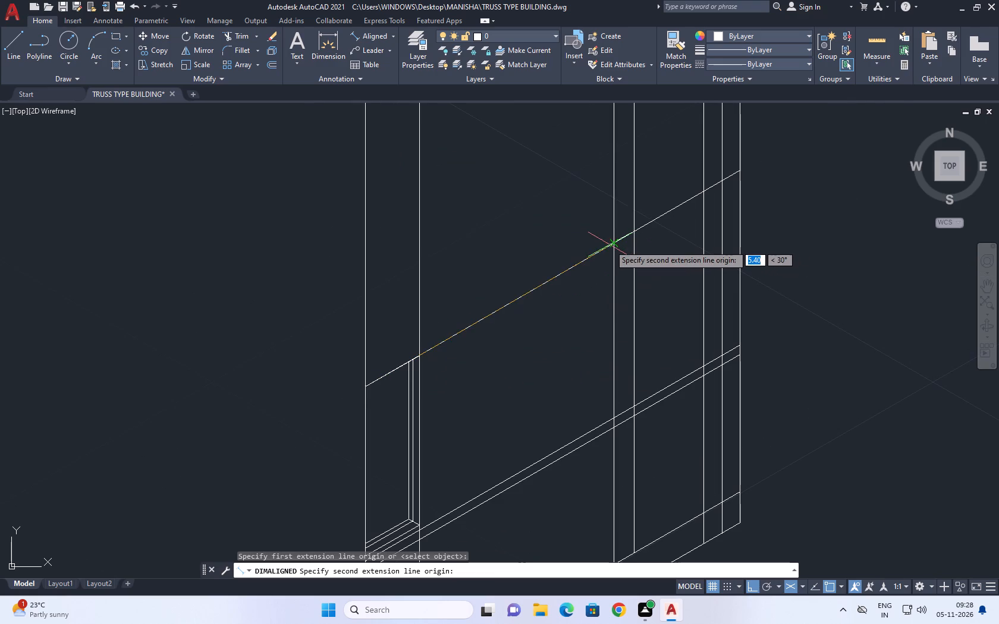
{"action": "left_click", "coordinate": [610, 245]}
{"action": "scroll", "coordinate": [583, 237], "scroll_direction": "down", "scroll_amount": 4}
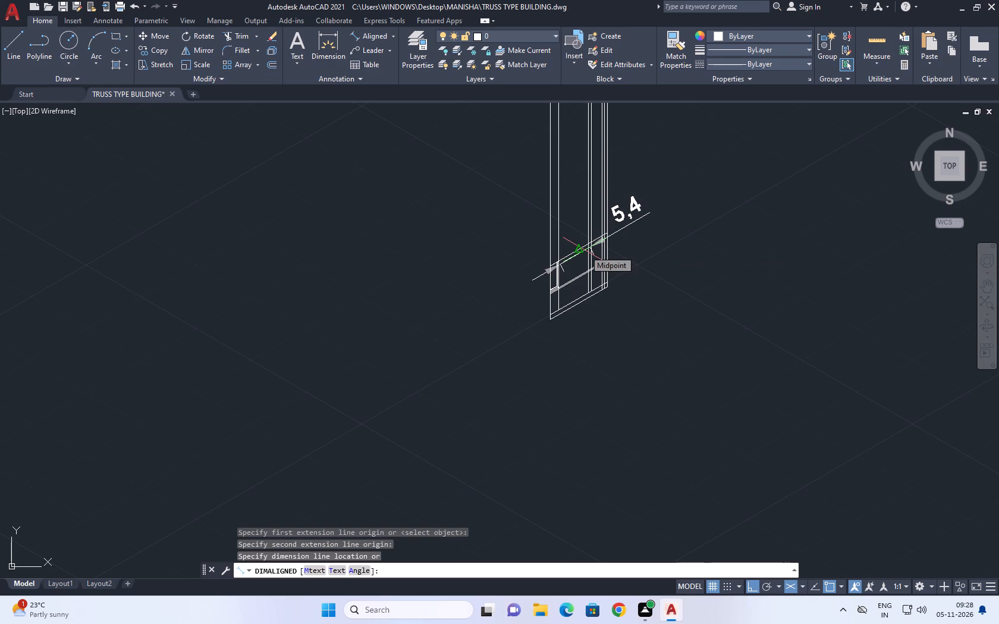
{"action": "scroll", "coordinate": [588, 245], "scroll_direction": "up", "scroll_amount": 3}
{"action": "left_click", "coordinate": [563, 225]}
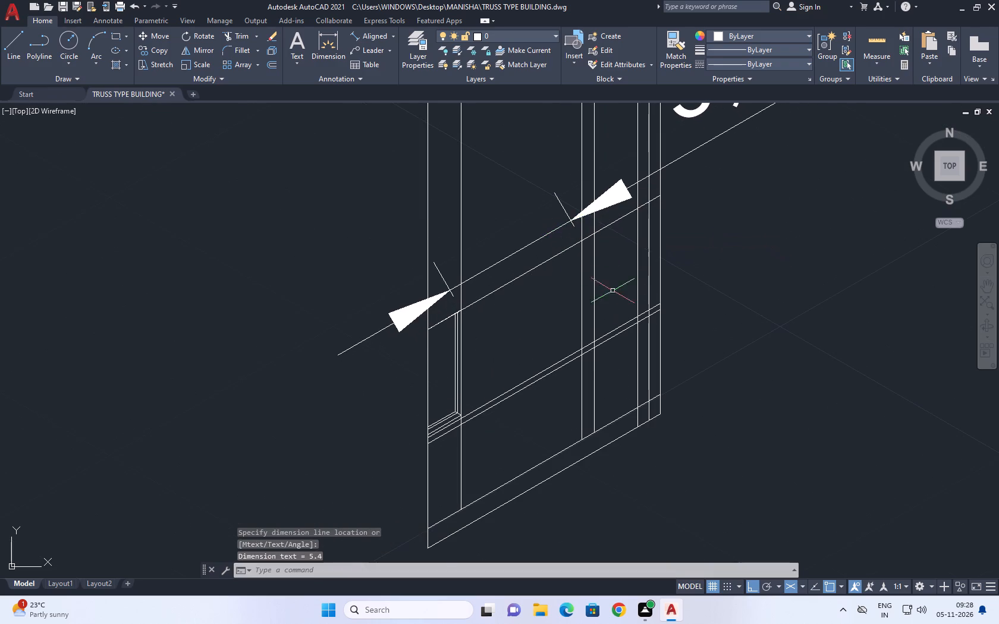
{"action": "middle_click_drag", "start_coordinate": [647, 323], "coordinate": [679, 420]}
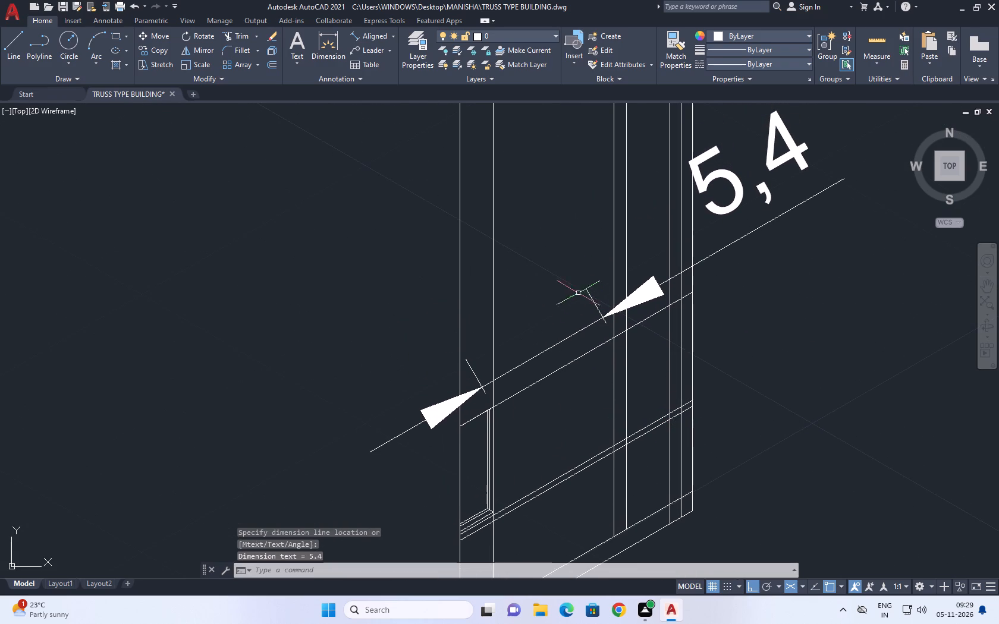
{"action": "middle_click_drag", "start_coordinate": [659, 239], "coordinate": [654, 230]}
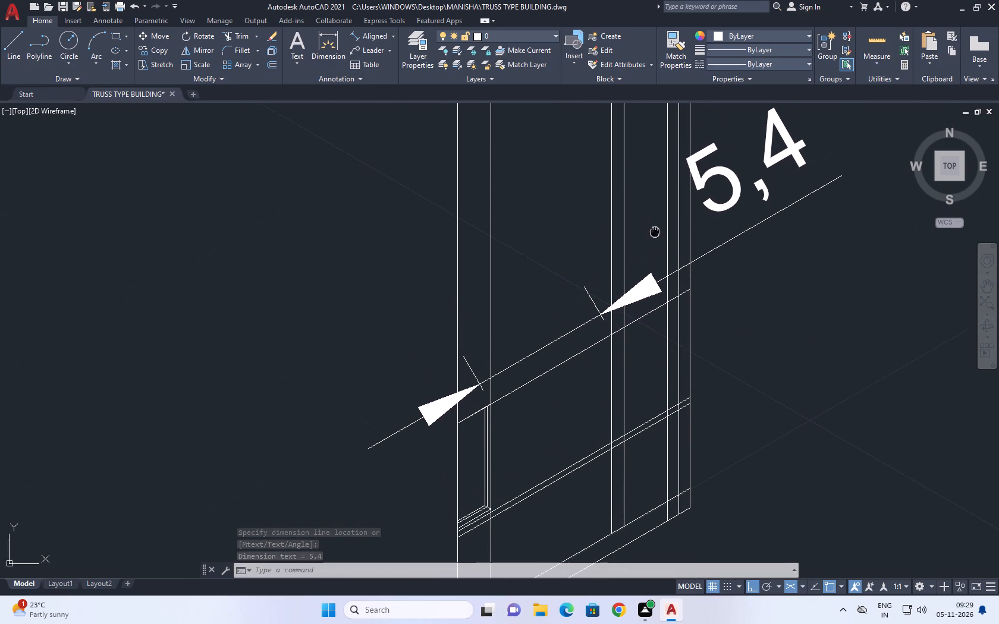
{"action": "middle_click_drag", "start_coordinate": [654, 230], "coordinate": [642, 197]}
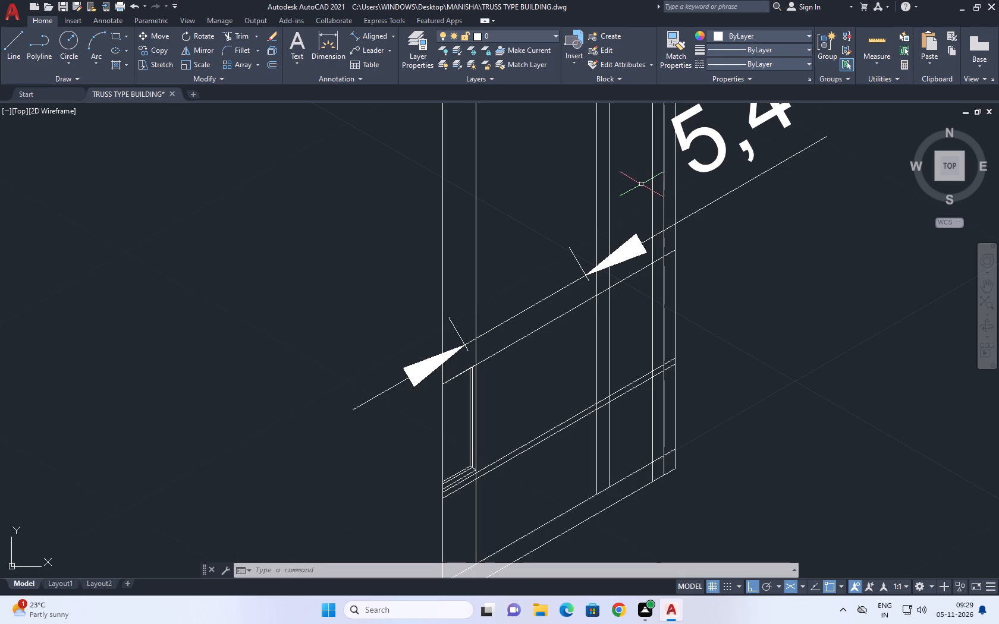
{"action": "left_click", "coordinate": [775, 222]}
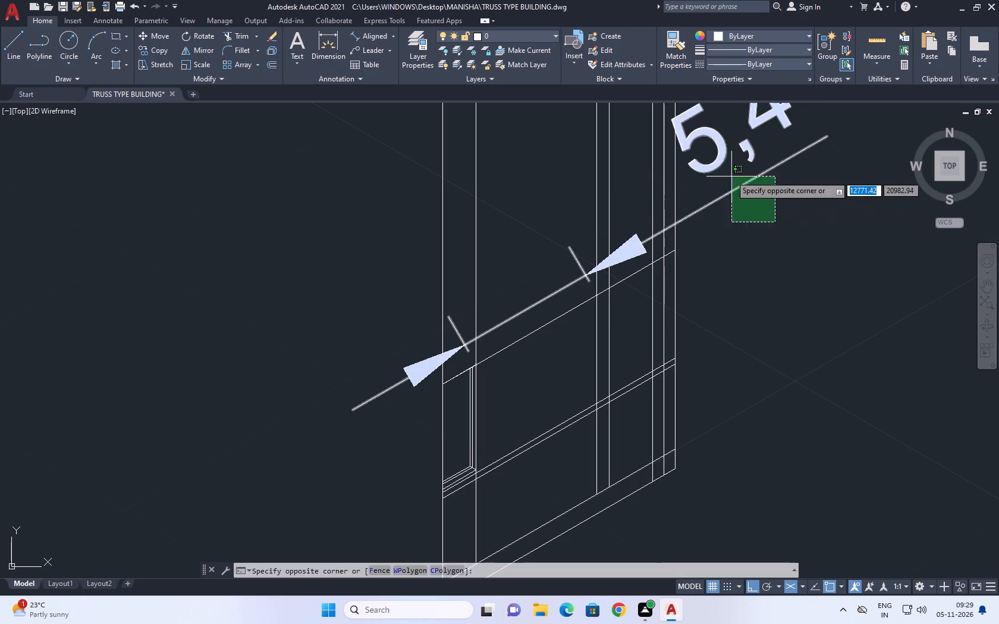
{"action": "left_click", "coordinate": [727, 172]}
{"action": "right_click", "coordinate": [714, 186]}
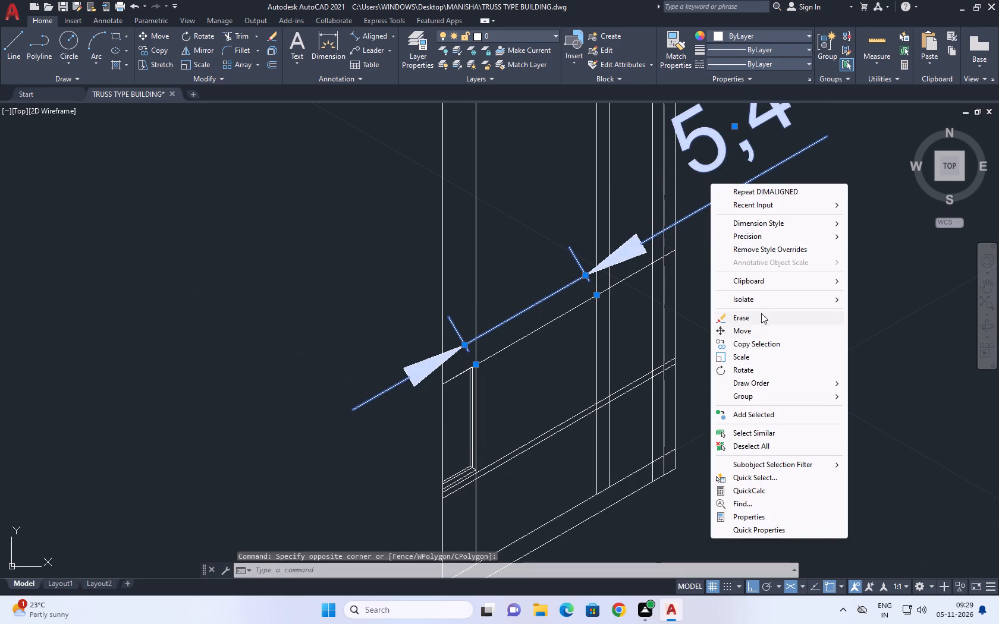
{"action": "left_click", "coordinate": [755, 317]}
Erase the vertical just beyond the bay division and the three verticals at the wall's right end, including the outer edge.
{"action": "middle_click_drag", "start_coordinate": [618, 348], "coordinate": [644, 341]}
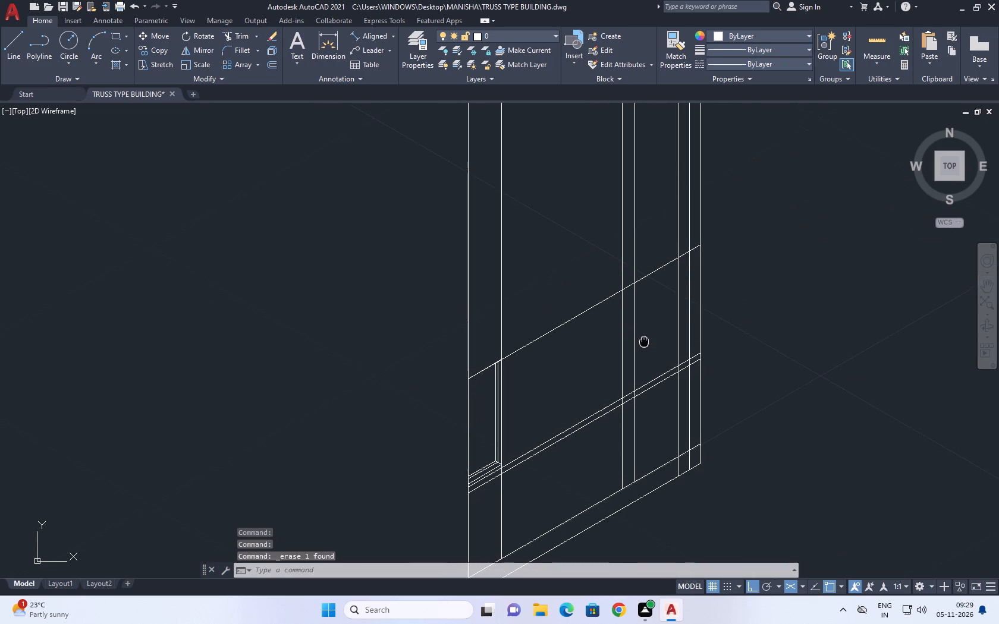
{"action": "middle_click_drag", "start_coordinate": [644, 341], "coordinate": [646, 319]}
{"action": "left_click", "coordinate": [639, 298]}
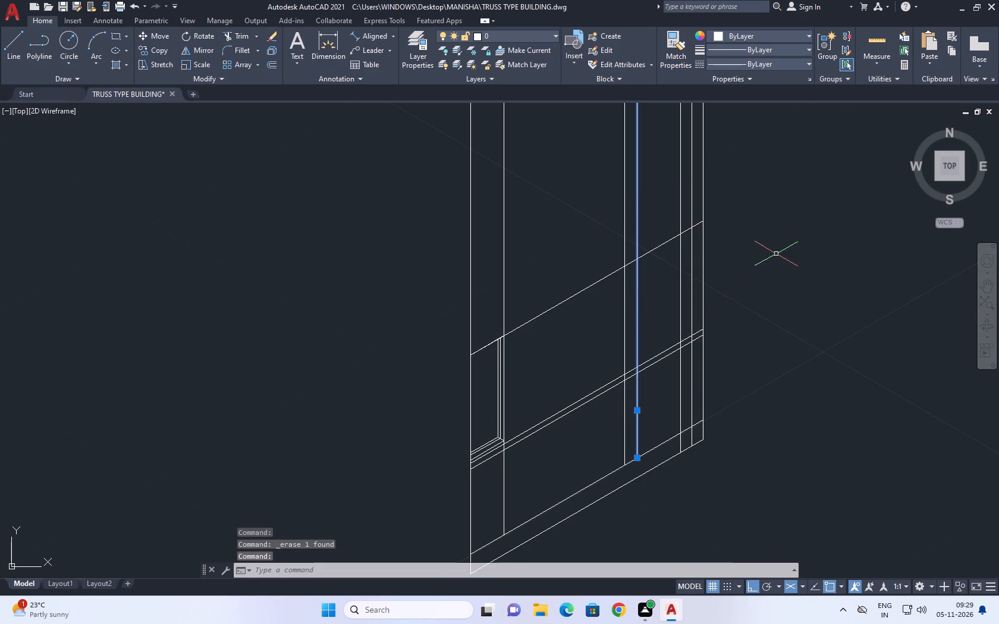
{"action": "right_click", "coordinate": [776, 254]}
{"action": "left_click", "coordinate": [809, 330]}
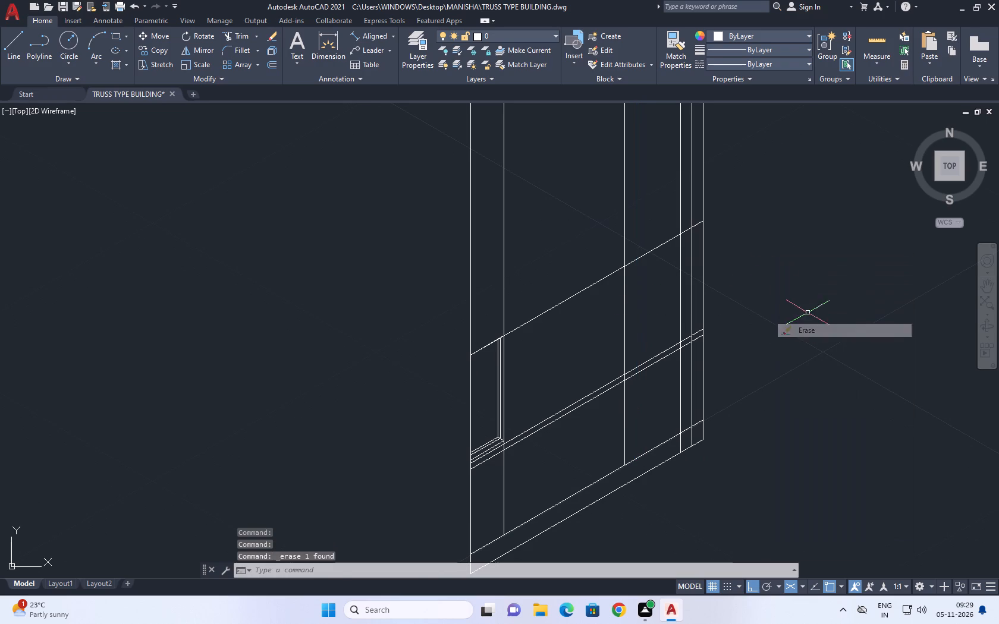
{"action": "left_click_drag", "start_coordinate": [760, 248], "coordinate": [747, 251]}
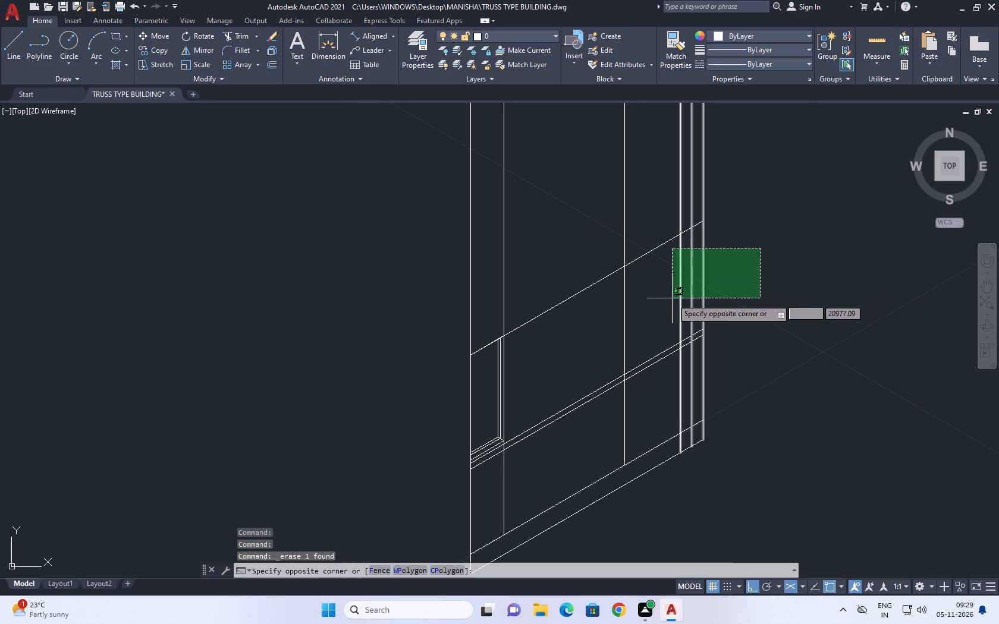
{"action": "left_click", "coordinate": [672, 298]}
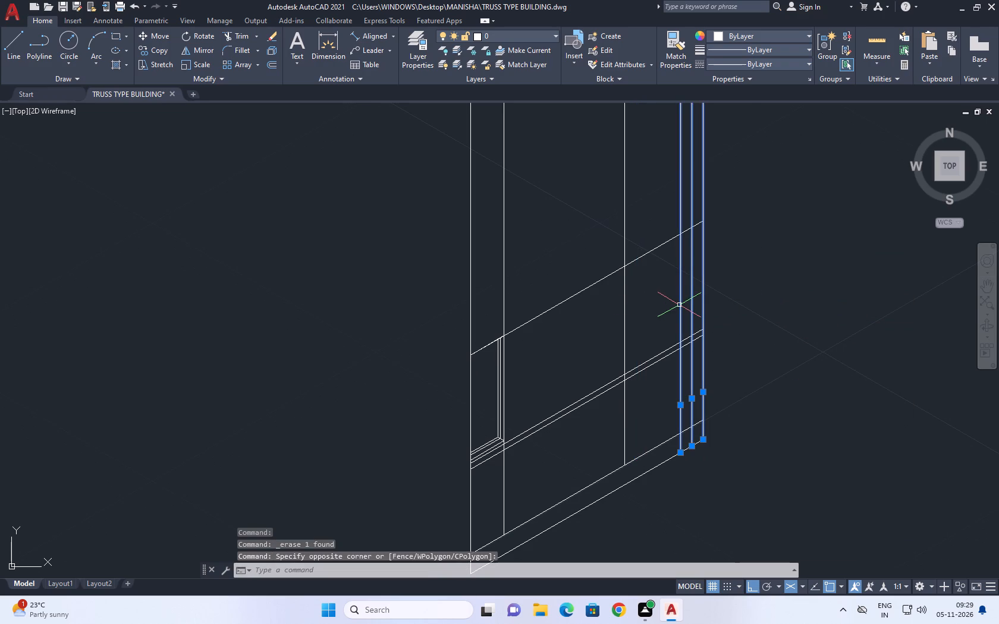
{"action": "right_click", "coordinate": [768, 273]}
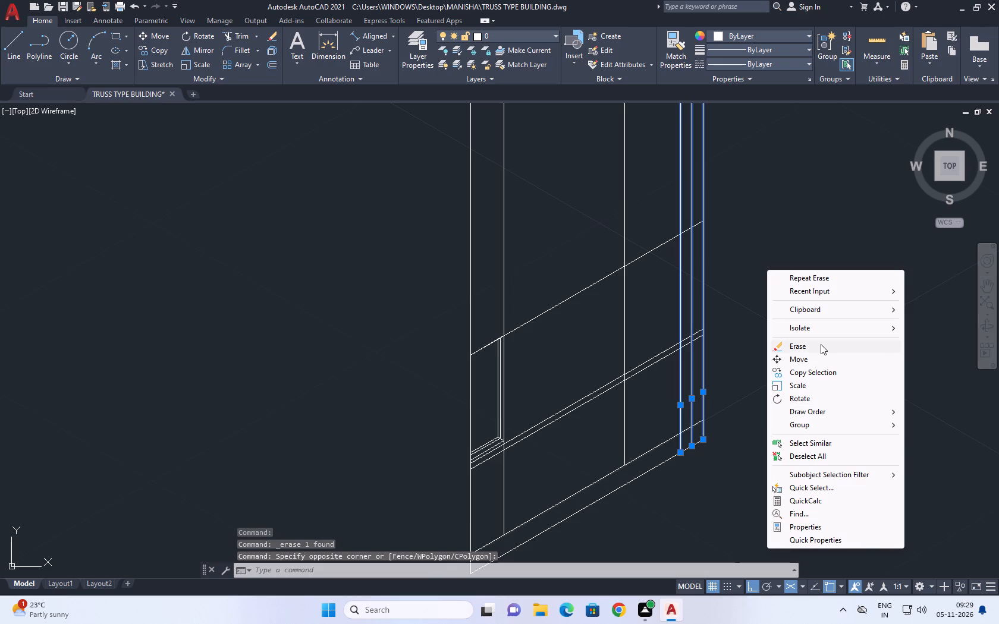
{"action": "left_click", "coordinate": [821, 344]}
Extend the remaining bay-division vertical down to the lower of the two 30° base lines.
{"action": "middle_click_drag", "start_coordinate": [690, 297], "coordinate": [700, 314]}
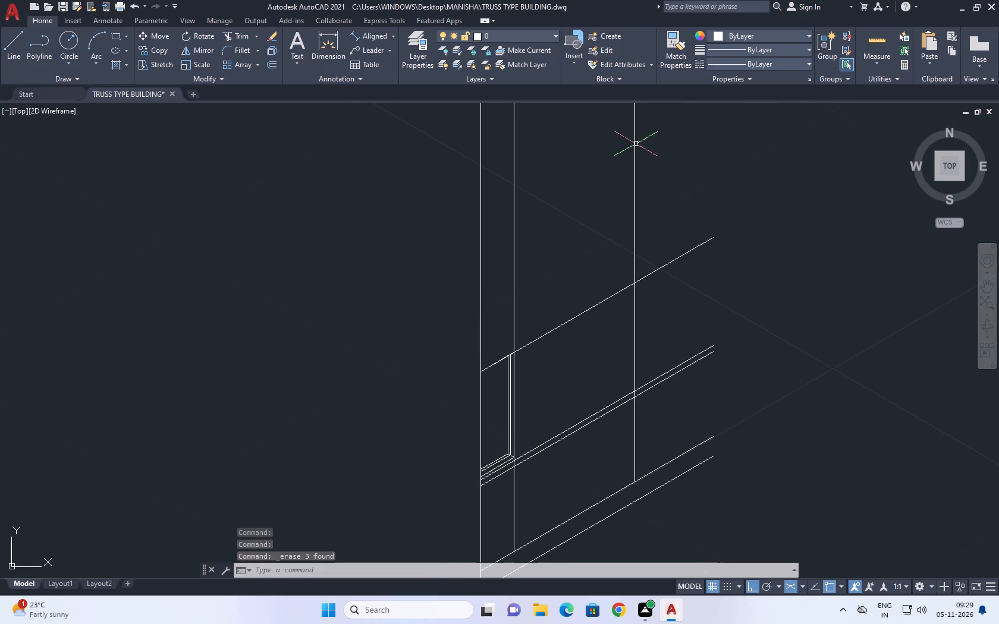
{"action": "middle_click_drag", "start_coordinate": [679, 302], "coordinate": [654, 189]}
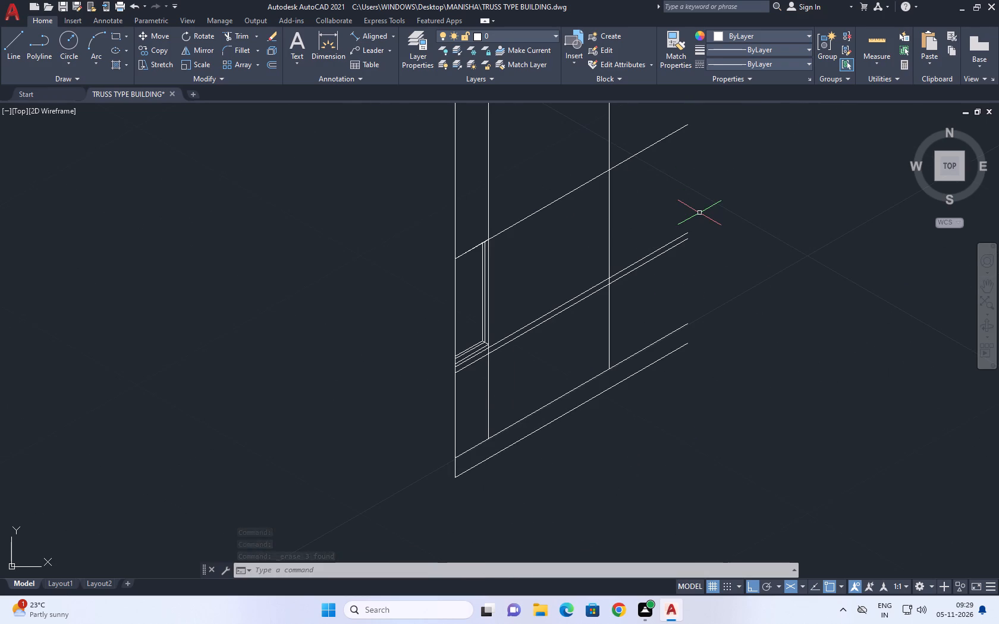
{"action": "type", "text": "EX"}
{"action": "key", "text": "space"}
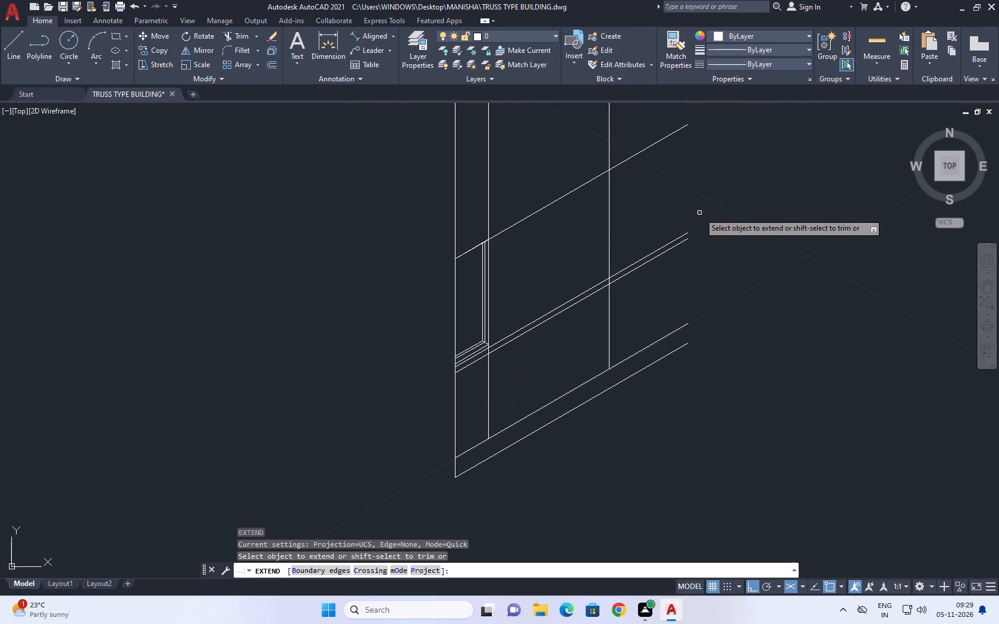
{"action": "left_click", "coordinate": [593, 342]}
{"action": "left_click", "coordinate": [618, 329]}
{"action": "right_click_drag", "start_coordinate": [632, 294], "coordinate": [614, 276]}
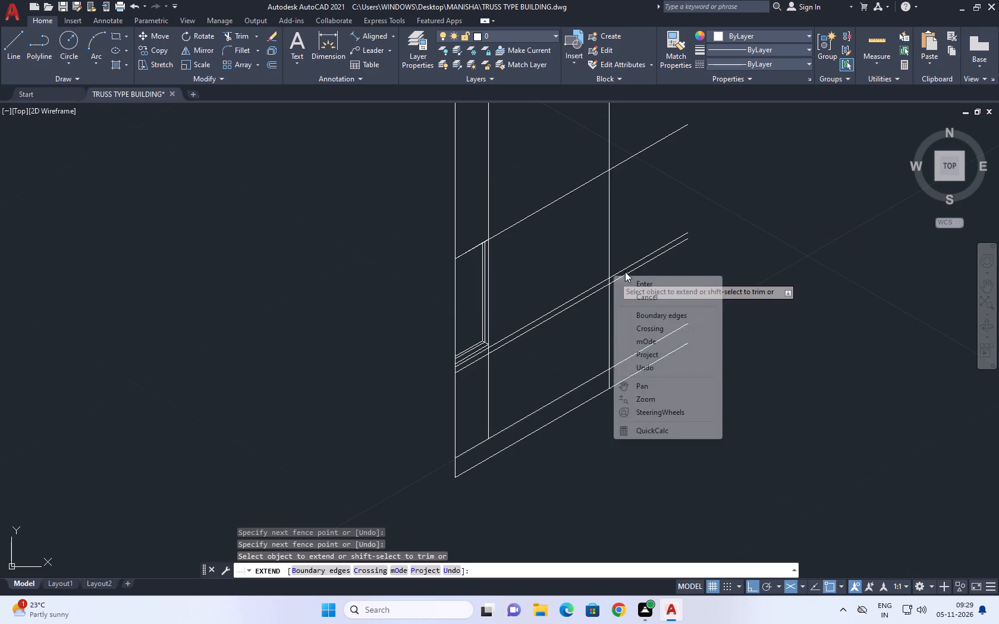
{"action": "left_click", "coordinate": [652, 295]}
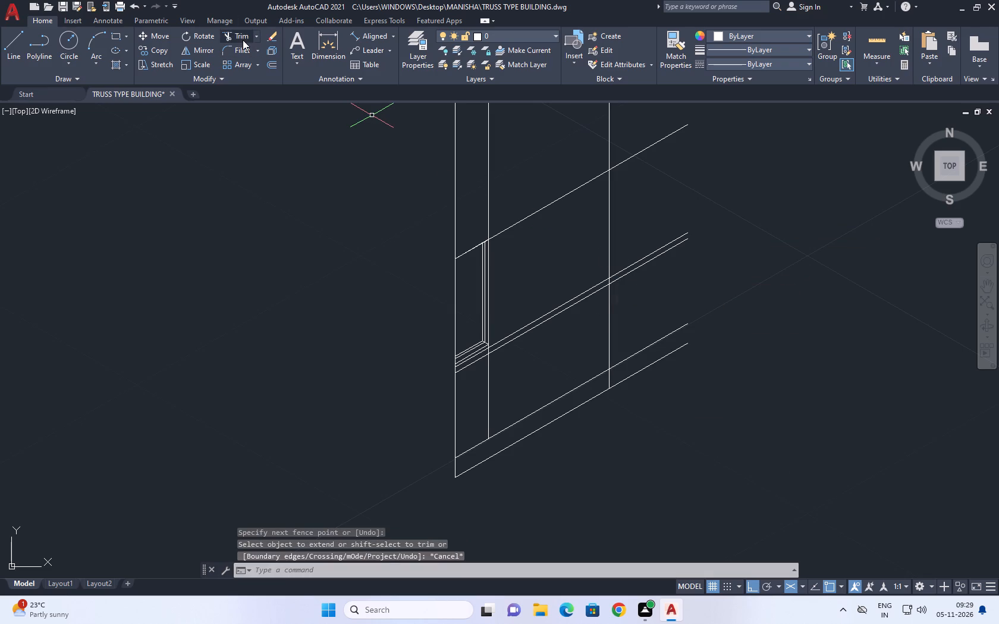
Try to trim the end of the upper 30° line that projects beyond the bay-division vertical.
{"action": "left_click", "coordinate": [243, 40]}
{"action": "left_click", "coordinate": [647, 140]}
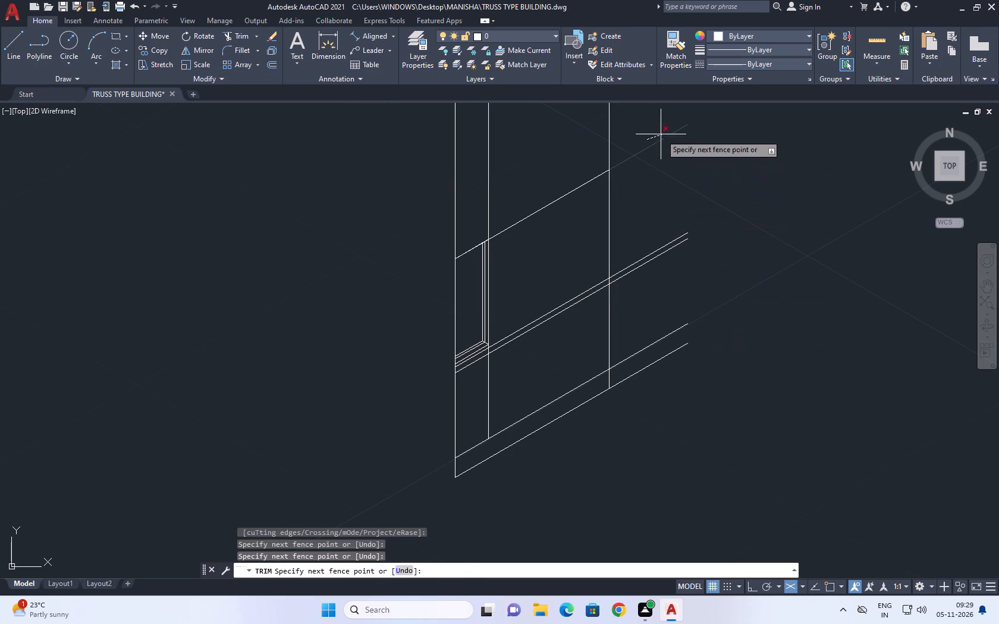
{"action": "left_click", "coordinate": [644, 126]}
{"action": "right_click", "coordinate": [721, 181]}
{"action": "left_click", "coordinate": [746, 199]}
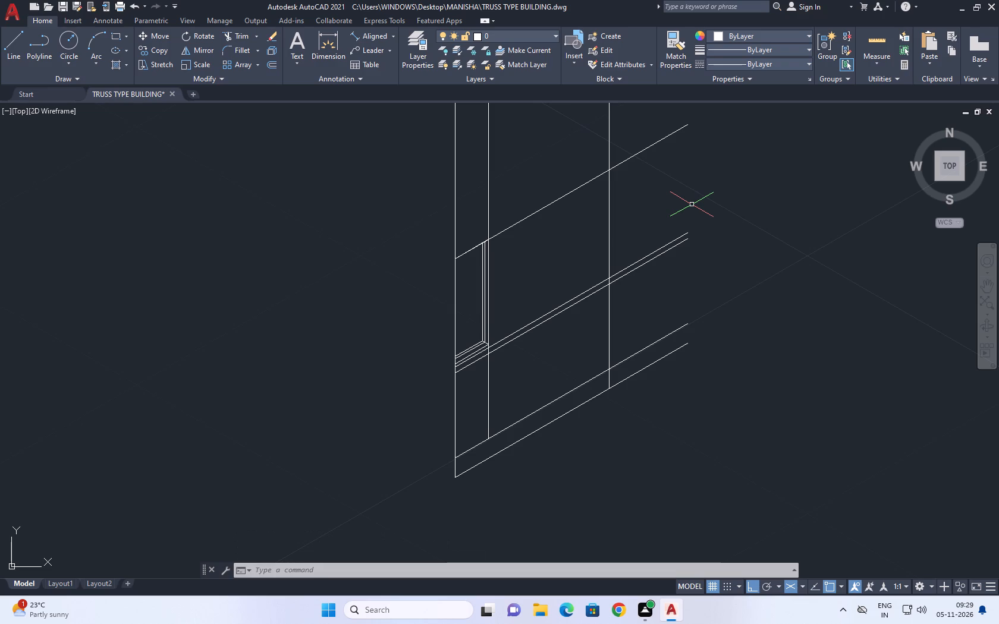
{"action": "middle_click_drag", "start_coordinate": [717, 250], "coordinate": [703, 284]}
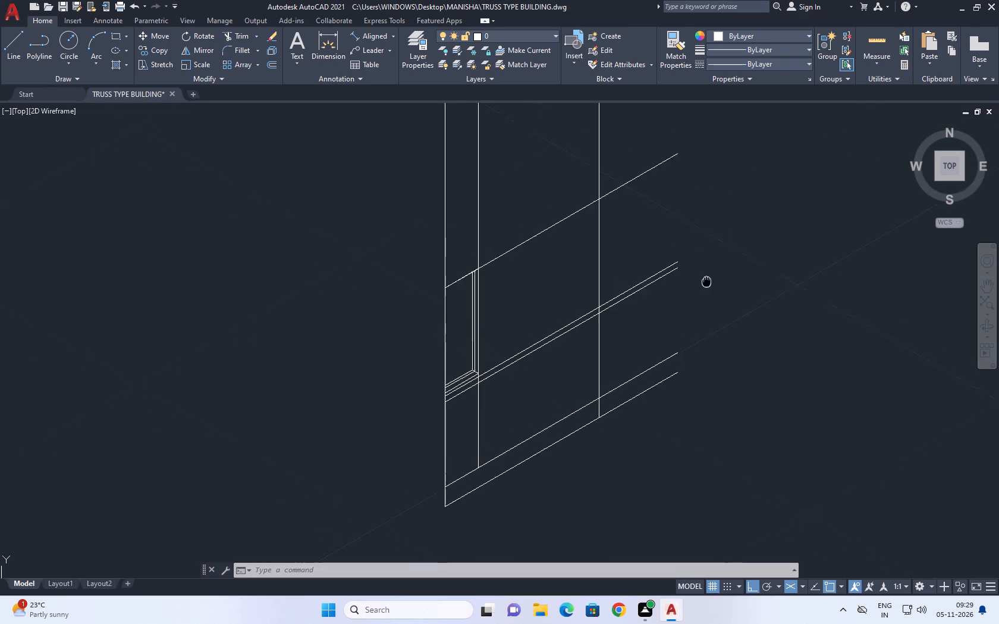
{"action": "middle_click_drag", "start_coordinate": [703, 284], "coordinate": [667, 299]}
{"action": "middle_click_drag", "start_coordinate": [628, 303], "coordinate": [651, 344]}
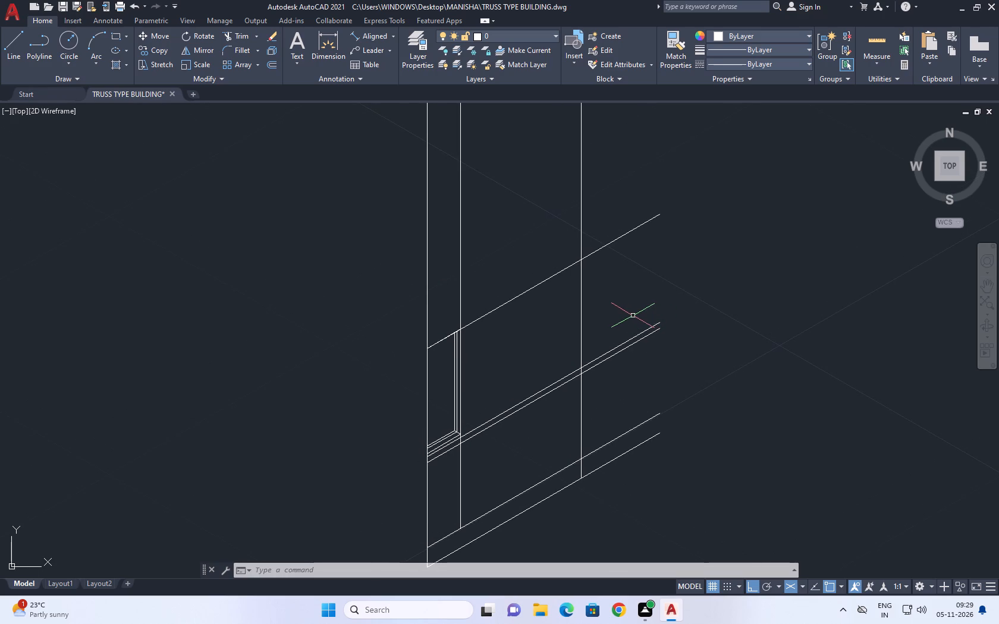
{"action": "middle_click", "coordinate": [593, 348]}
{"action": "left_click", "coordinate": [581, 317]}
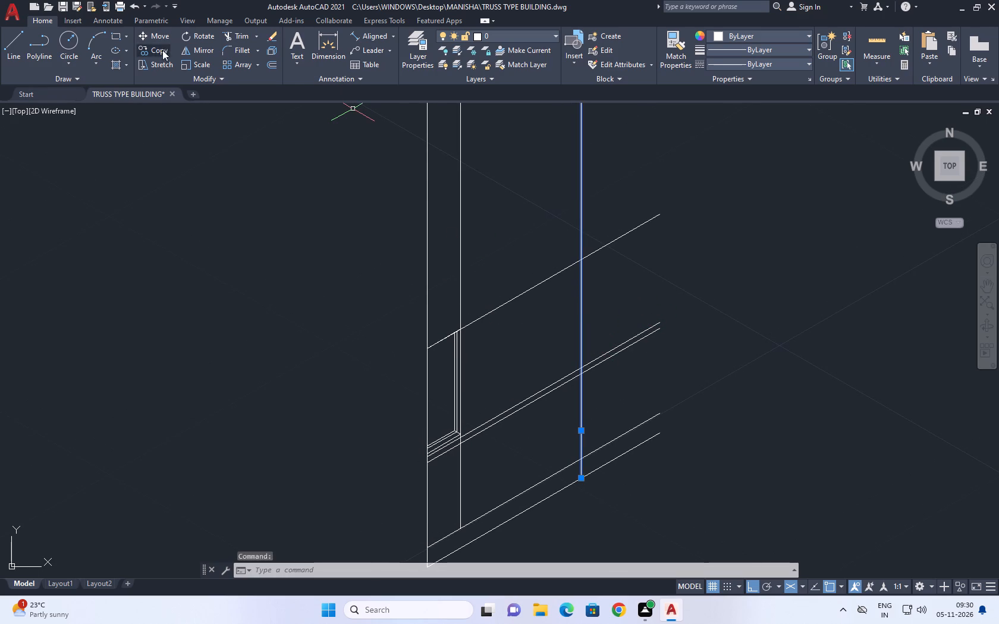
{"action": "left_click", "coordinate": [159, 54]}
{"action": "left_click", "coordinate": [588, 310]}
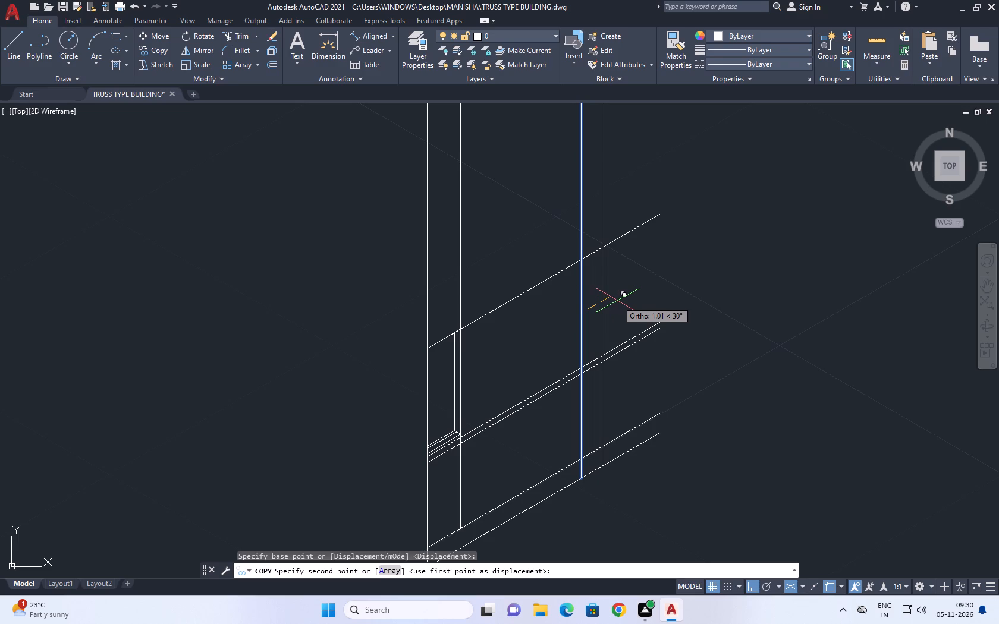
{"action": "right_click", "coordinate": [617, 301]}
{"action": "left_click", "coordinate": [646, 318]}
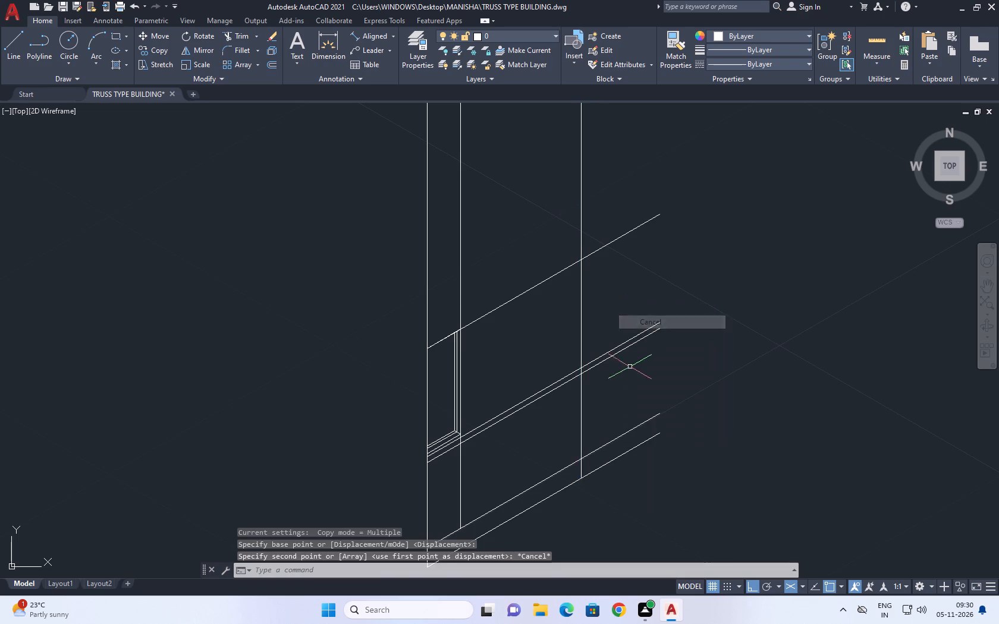
Place a temporary 5.40 aligned dimension from the wall's left edge towards the bay-division vertical to mark a distance.
{"action": "middle_click_drag", "start_coordinate": [622, 379], "coordinate": [623, 297]}
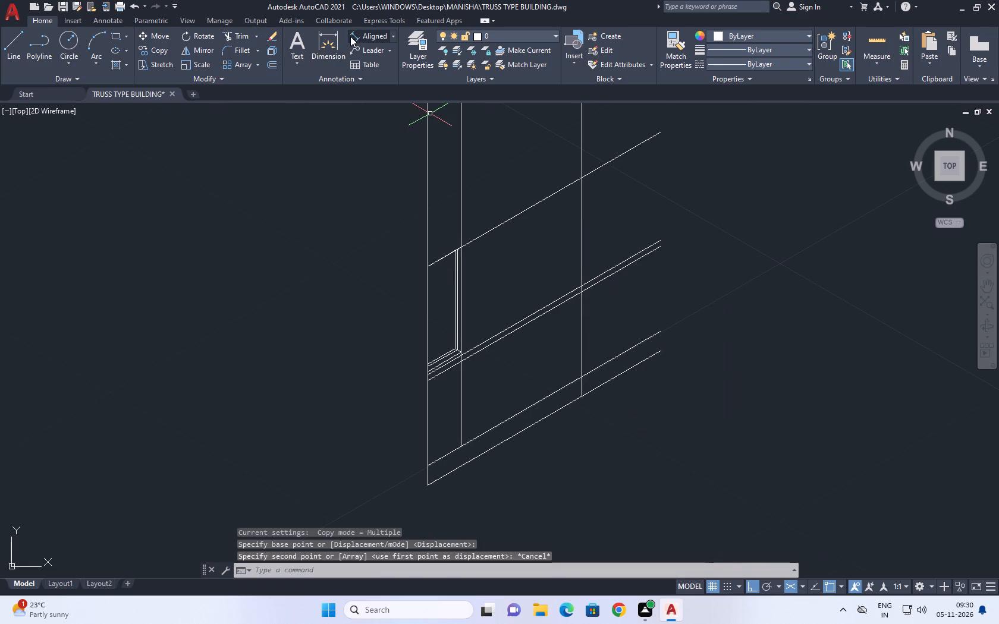
{"action": "left_click", "coordinate": [364, 37]}
{"action": "middle_click_drag", "start_coordinate": [483, 478], "coordinate": [485, 487]}
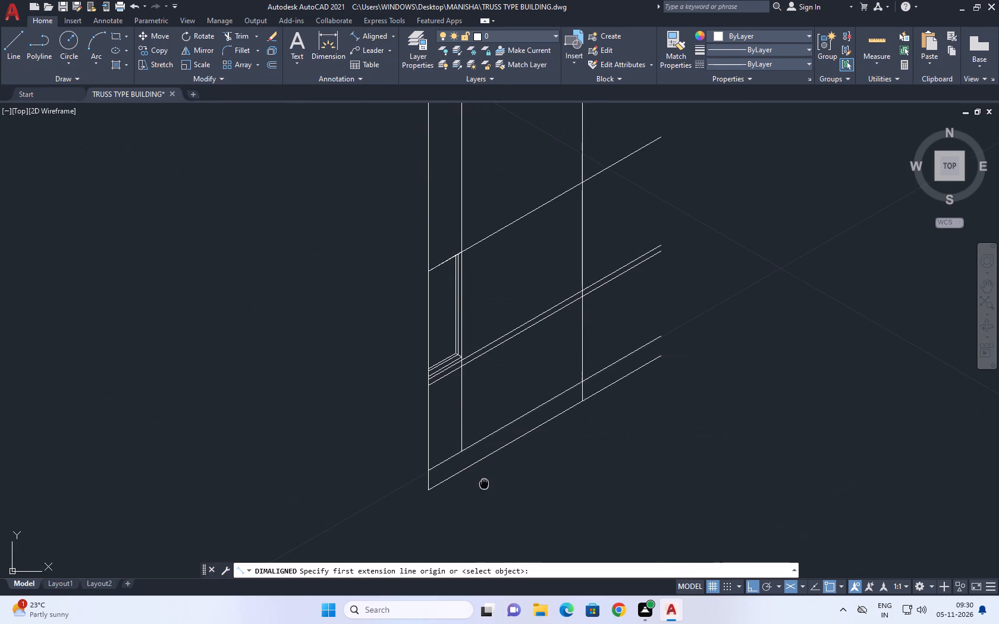
{"action": "middle_click_drag", "start_coordinate": [485, 487], "coordinate": [487, 491]}
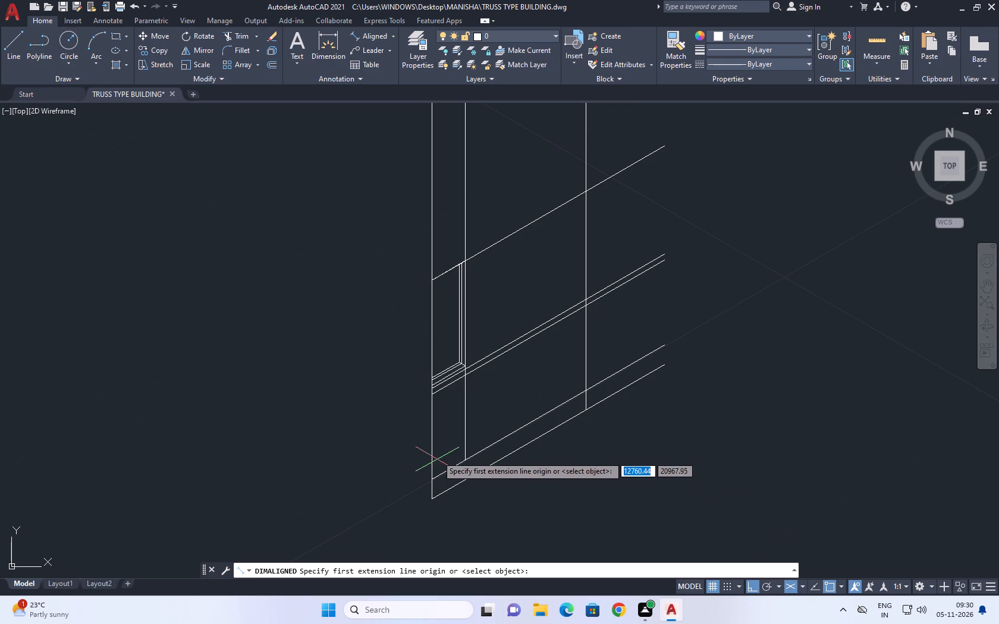
{"action": "left_click", "coordinate": [433, 436]}
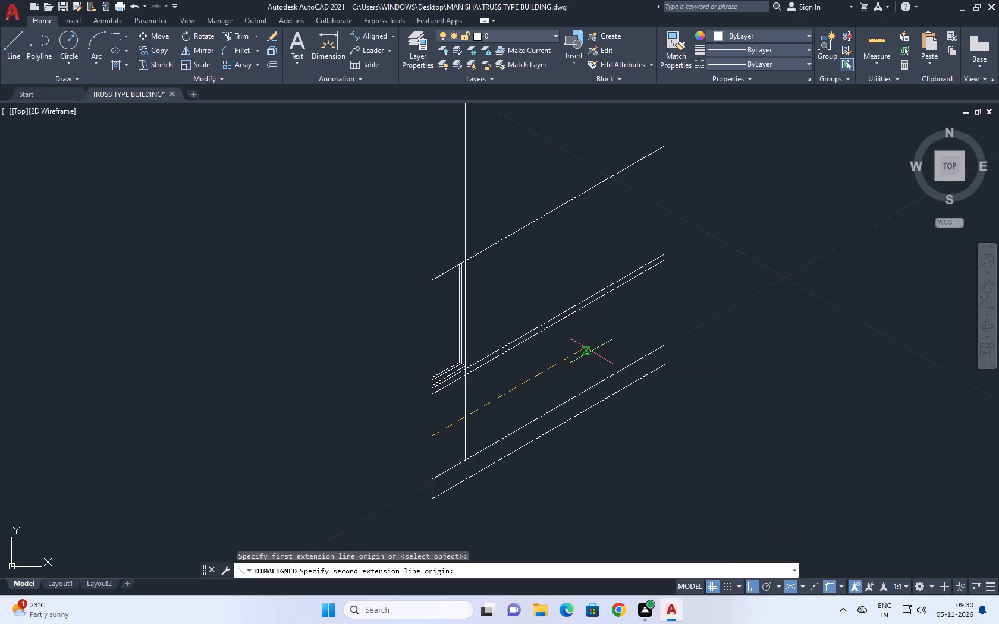
{"action": "type", "text": "5.40"}
{"action": "key", "text": "Return"}
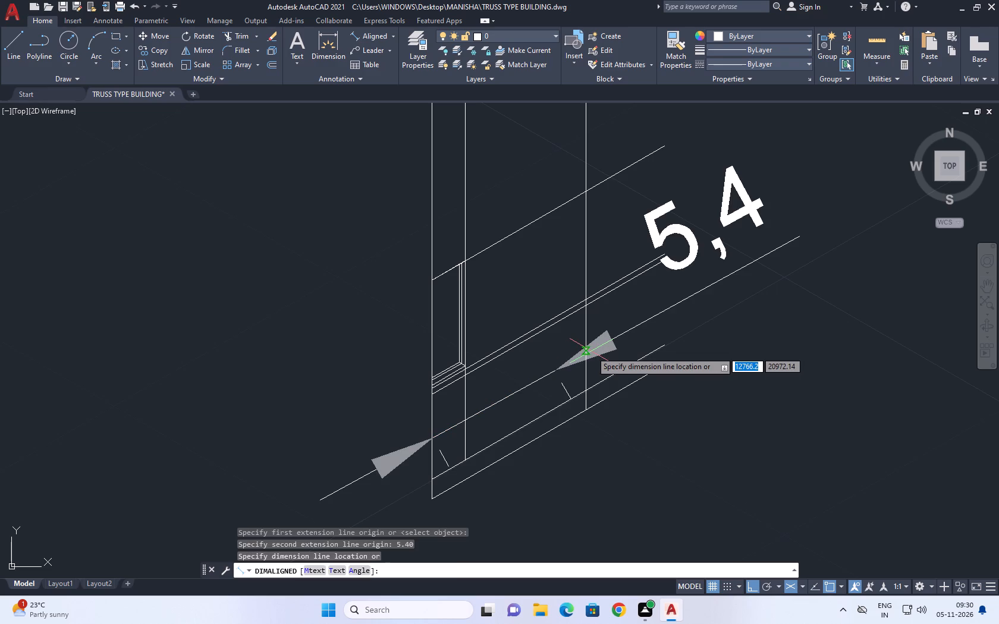
{"action": "left_click", "coordinate": [614, 442]}
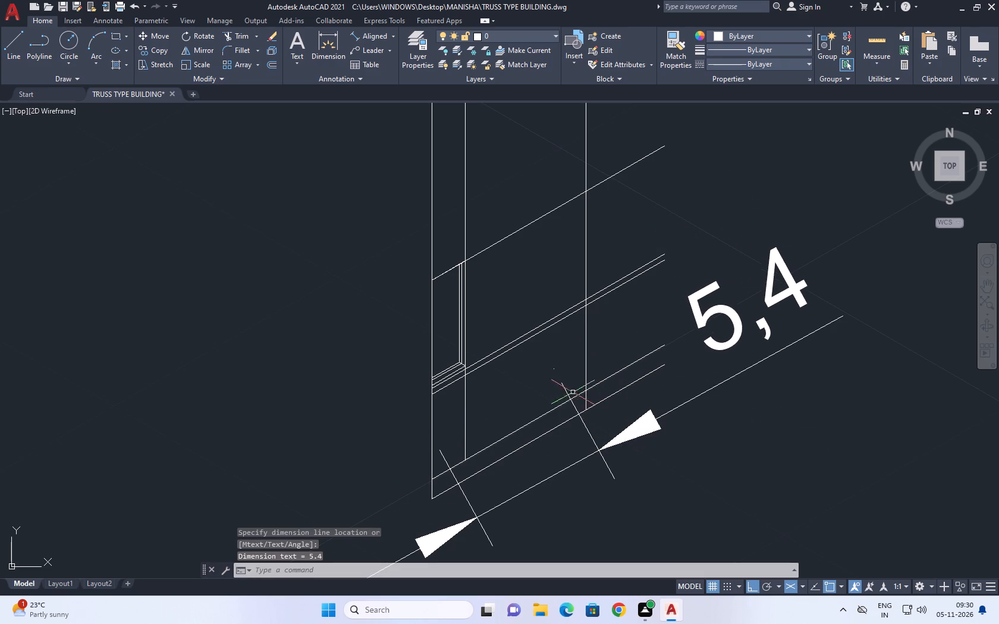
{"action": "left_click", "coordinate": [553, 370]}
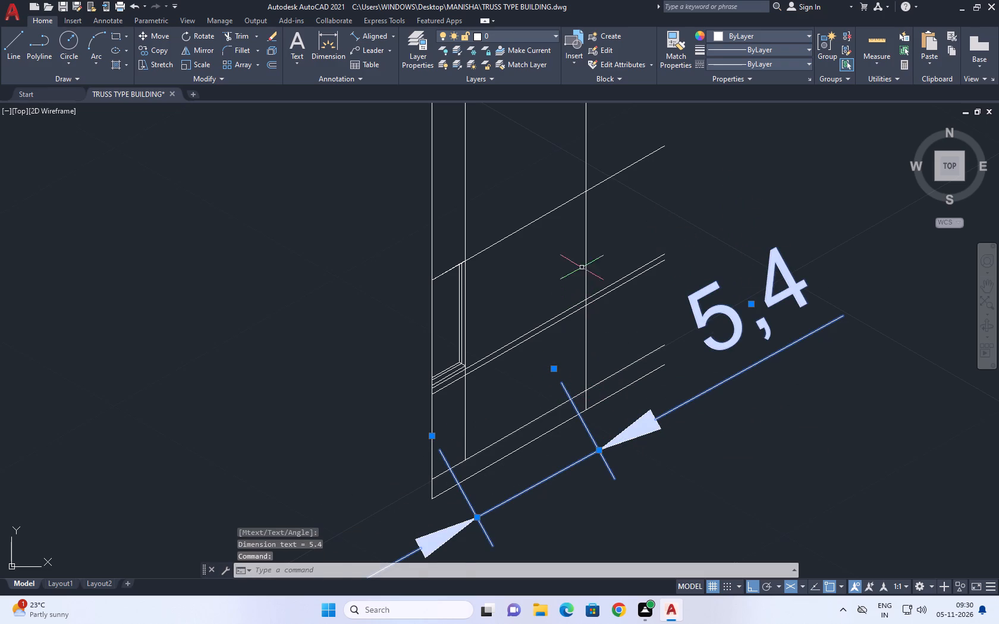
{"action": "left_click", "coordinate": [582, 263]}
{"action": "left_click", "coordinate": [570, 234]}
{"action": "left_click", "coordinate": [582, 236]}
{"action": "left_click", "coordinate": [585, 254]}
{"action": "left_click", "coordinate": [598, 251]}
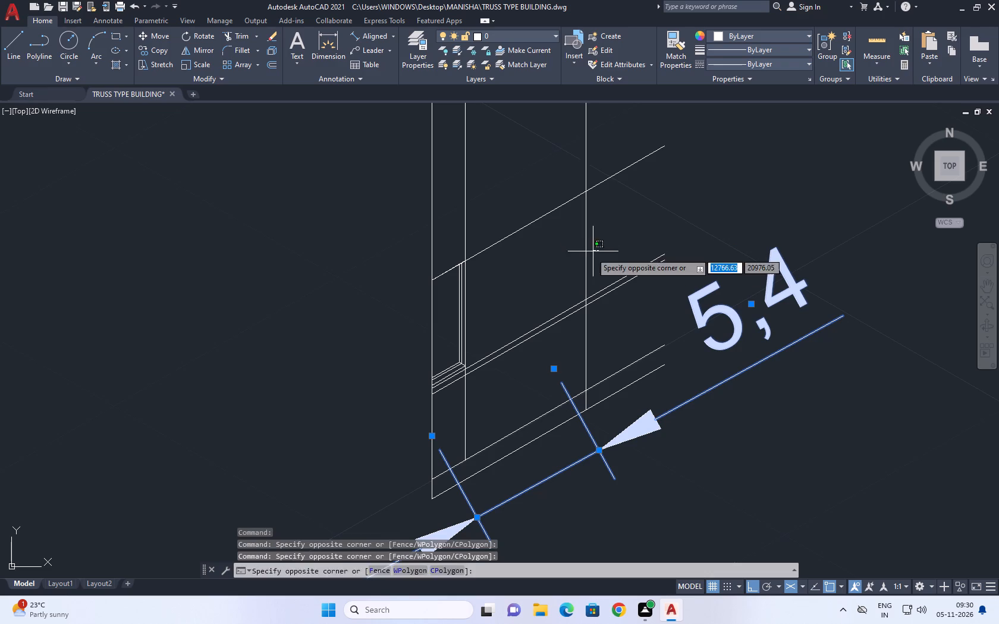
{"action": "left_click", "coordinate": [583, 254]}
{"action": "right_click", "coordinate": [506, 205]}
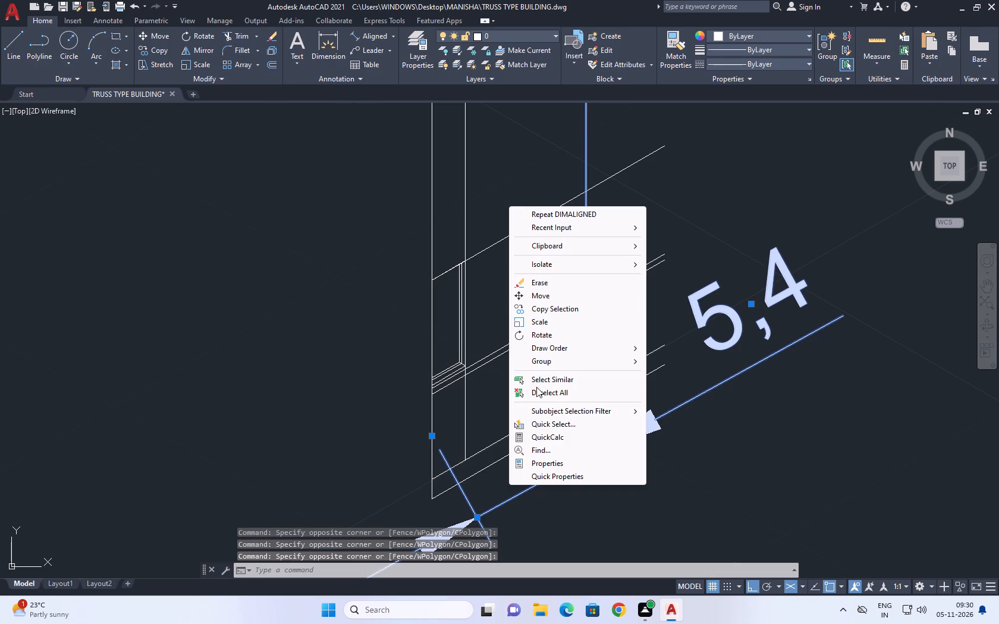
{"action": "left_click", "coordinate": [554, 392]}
Copy the bay-division vertical back to the far measuring point of the 5.4 dimension.
{"action": "left_click", "coordinate": [599, 255]}
{"action": "left_click_drag", "start_coordinate": [576, 250], "coordinate": [567, 250]}
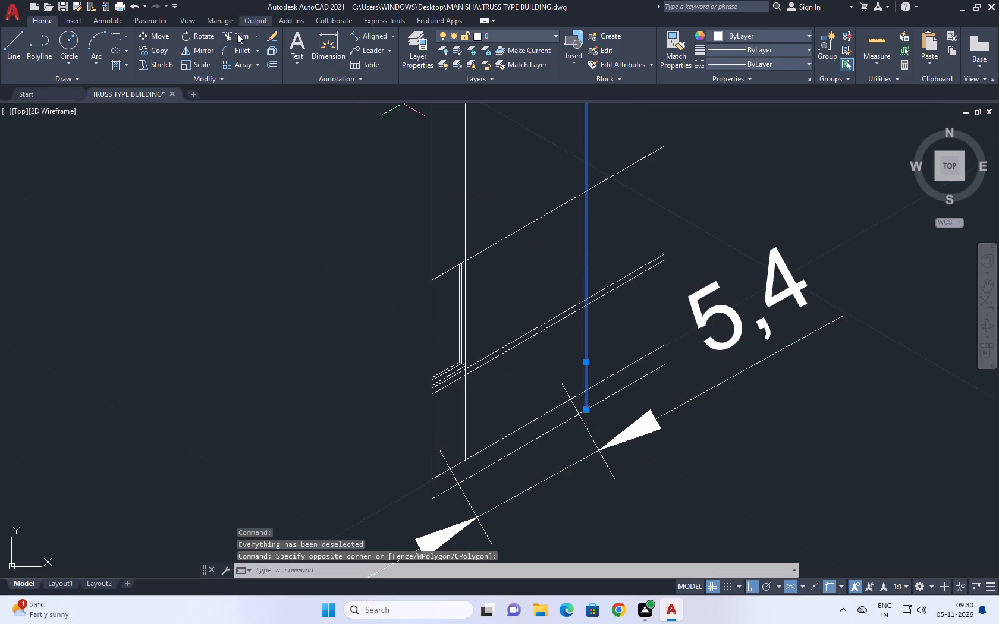
{"action": "left_click", "coordinate": [161, 48]}
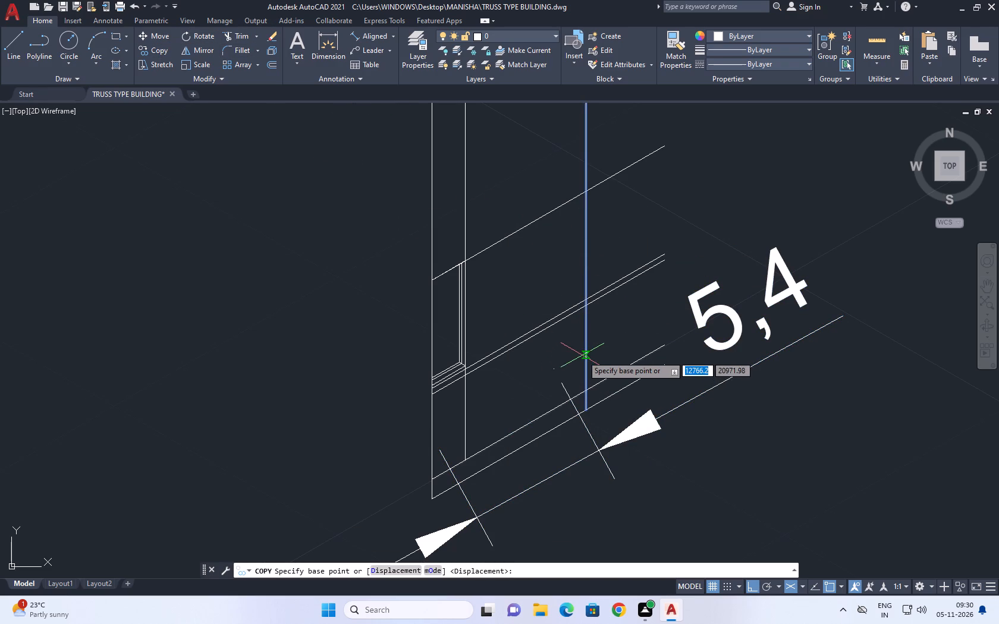
{"action": "left_click", "coordinate": [586, 354]}
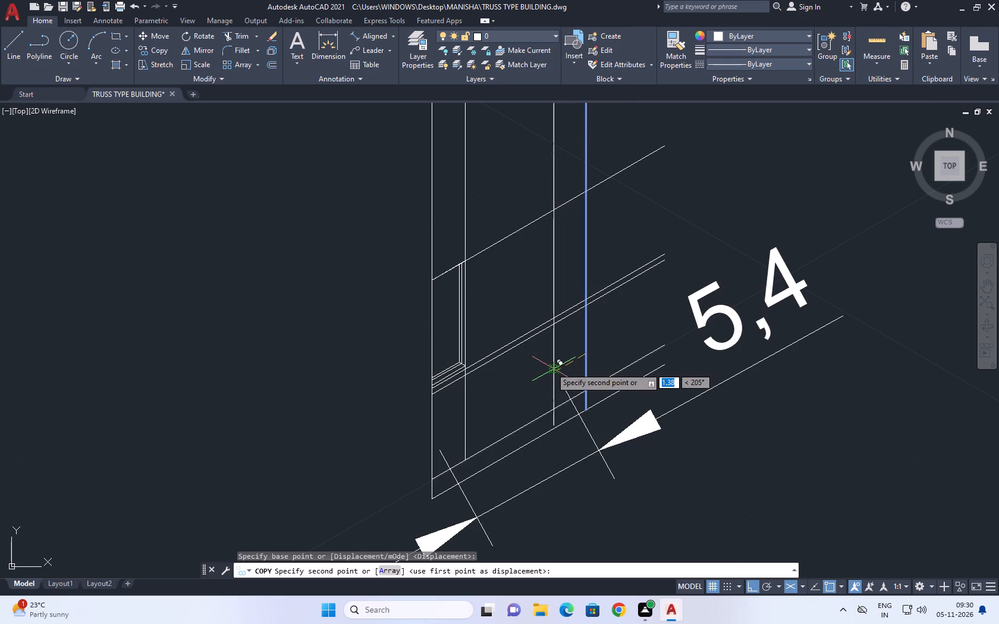
{"action": "left_click", "coordinate": [549, 368]}
{"action": "right_click", "coordinate": [645, 327]}
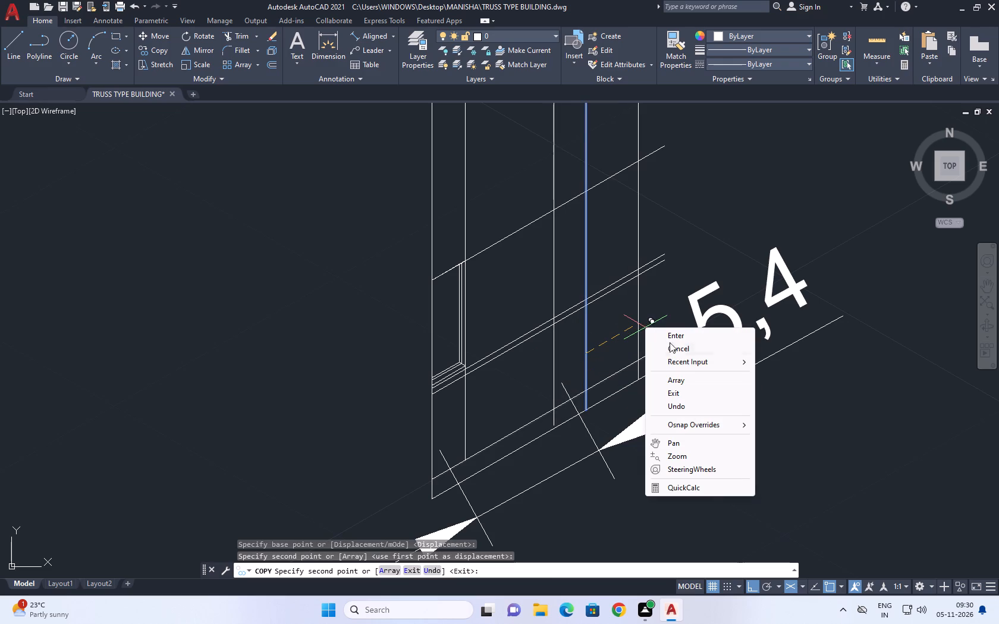
{"action": "left_click", "coordinate": [686, 346]}
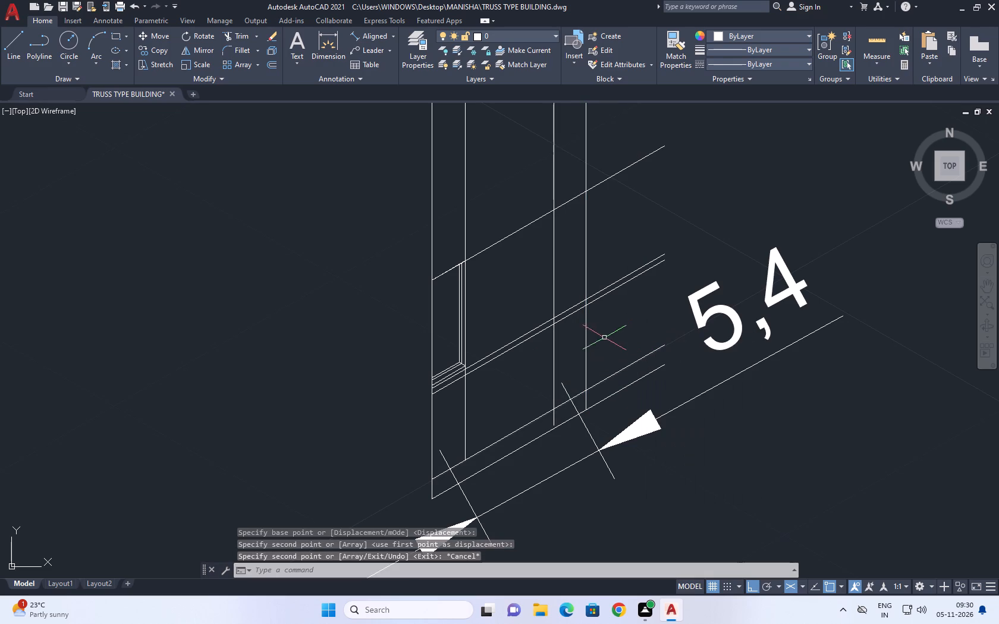
Inspect how the copied vertical lines up with the far measuring point of the 5.4 dimension.
{"action": "left_click", "coordinate": [566, 380]}
{"action": "left_click", "coordinate": [562, 393]}
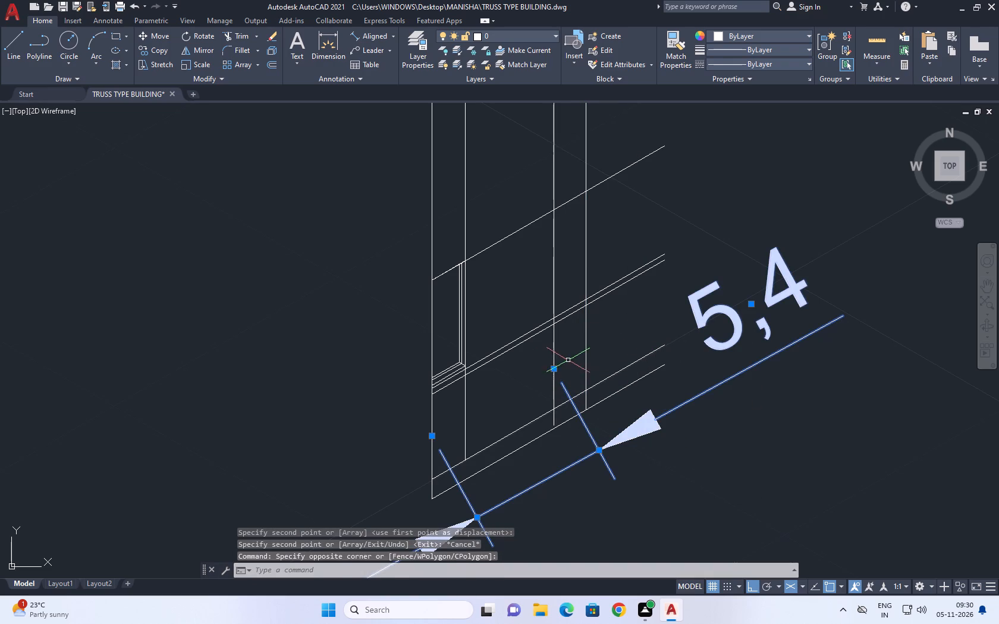
{"action": "left_click", "coordinate": [563, 352]}
{"action": "left_click", "coordinate": [542, 352]}
{"action": "scroll", "coordinate": [560, 373], "scroll_direction": "up", "scroll_amount": 4}
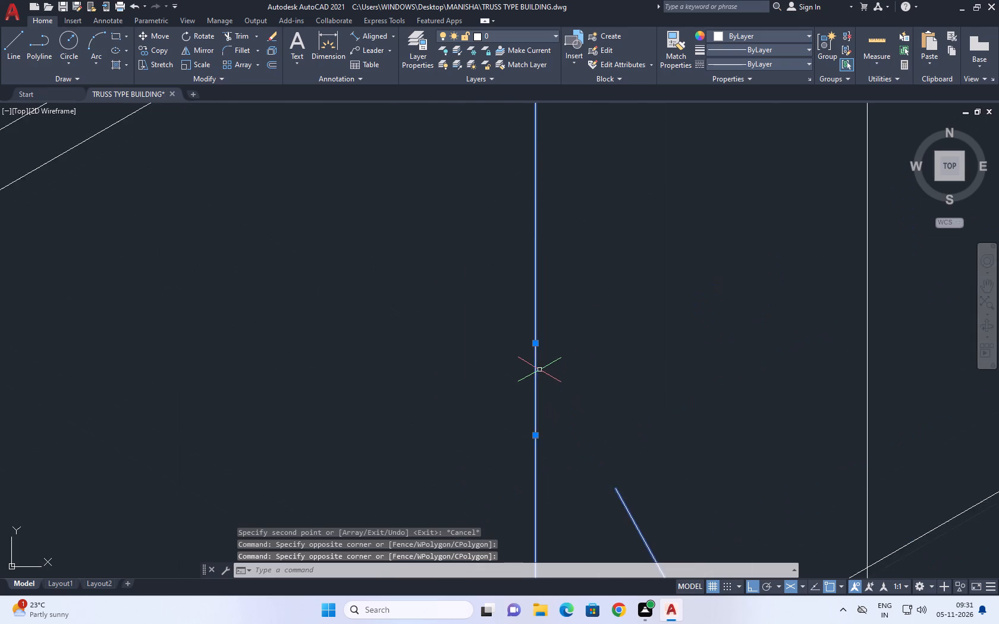
{"action": "scroll", "coordinate": [539, 369], "scroll_direction": "up", "scroll_amount": 2}
{"action": "right_click", "coordinate": [598, 334]}
{"action": "left_click", "coordinate": [632, 242]}
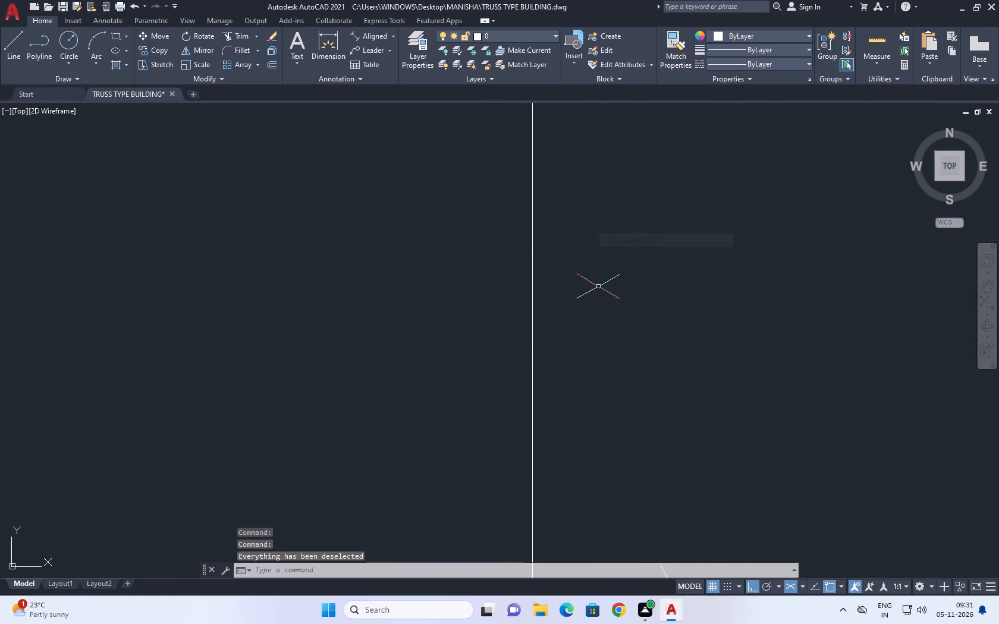
Erase the temporary 5.4 aligned dimension.
{"action": "scroll", "coordinate": [580, 303], "scroll_direction": "down", "scroll_amount": 7}
{"action": "left_click", "coordinate": [764, 284]}
{"action": "left_click", "coordinate": [720, 242]}
{"action": "right_click", "coordinate": [720, 242]}
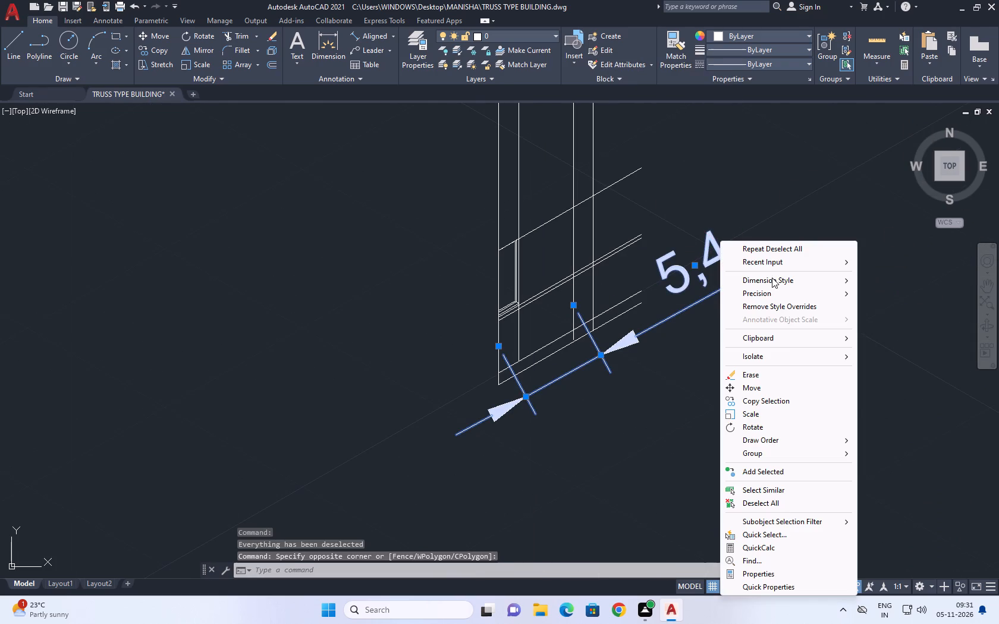
{"action": "left_click", "coordinate": [776, 381]}
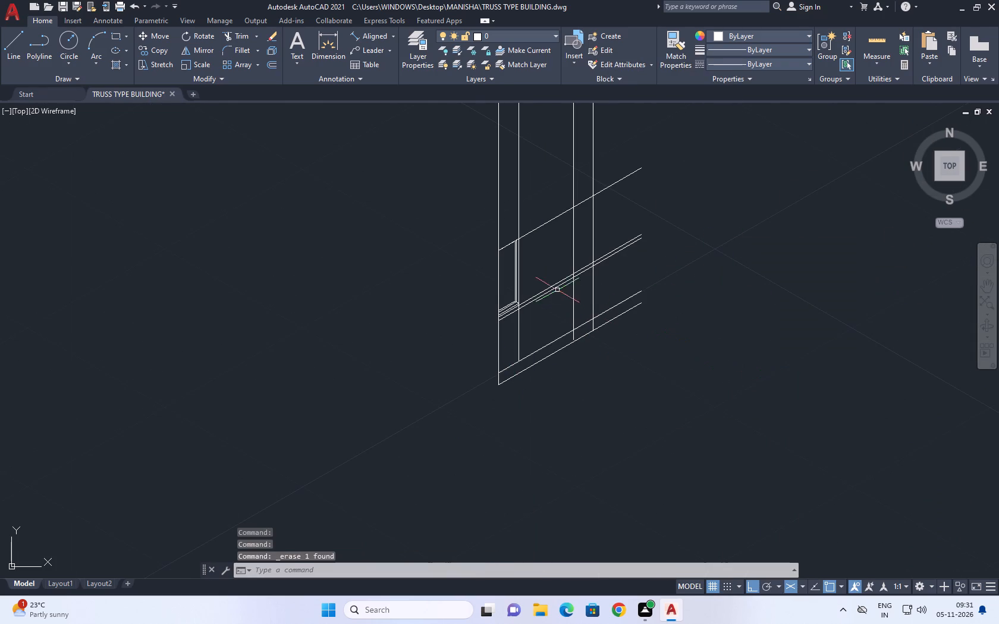
Trim all the 30° lines that project beyond the outermost bay-division vertical, using one fence across their ends.
{"action": "middle_click_drag", "start_coordinate": [557, 290], "coordinate": [595, 373]}
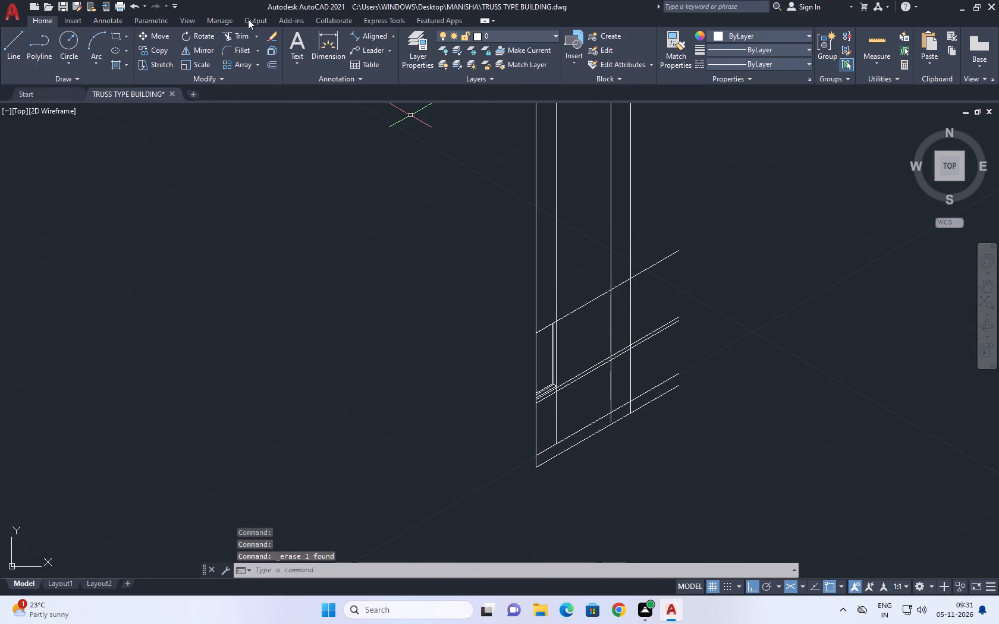
{"action": "left_click", "coordinate": [238, 34]}
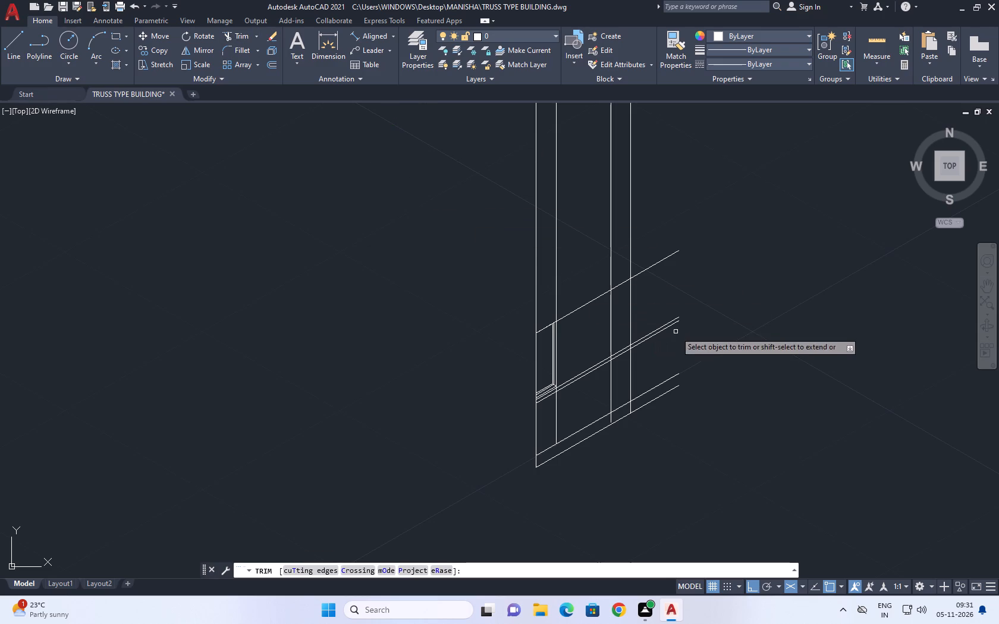
{"action": "left_click_drag", "start_coordinate": [661, 235], "coordinate": [661, 241]}
{"action": "left_click", "coordinate": [660, 456]}
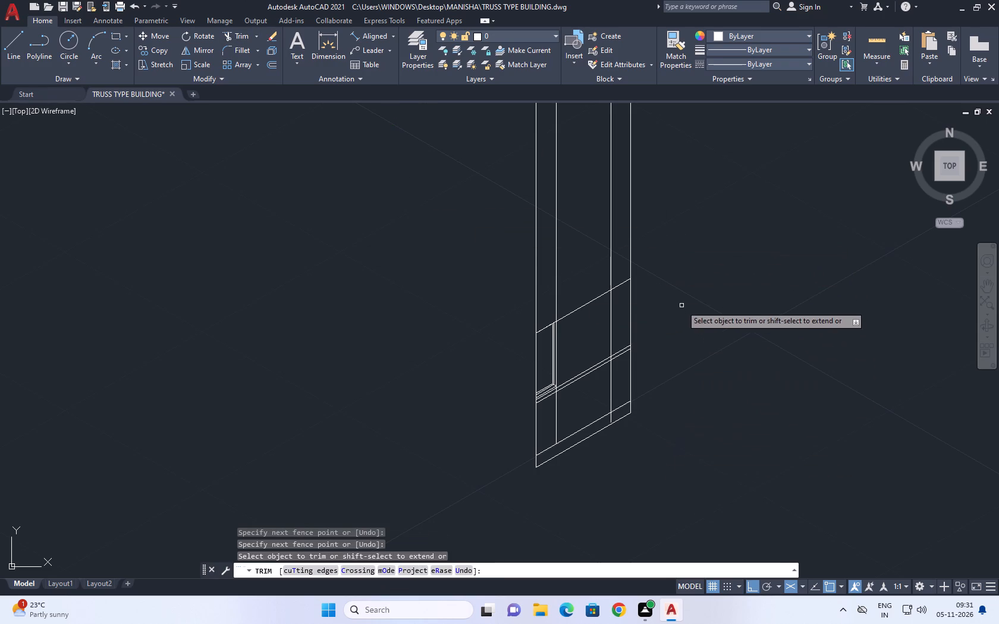
{"action": "right_click", "coordinate": [680, 301]}
{"action": "left_click", "coordinate": [709, 321]}
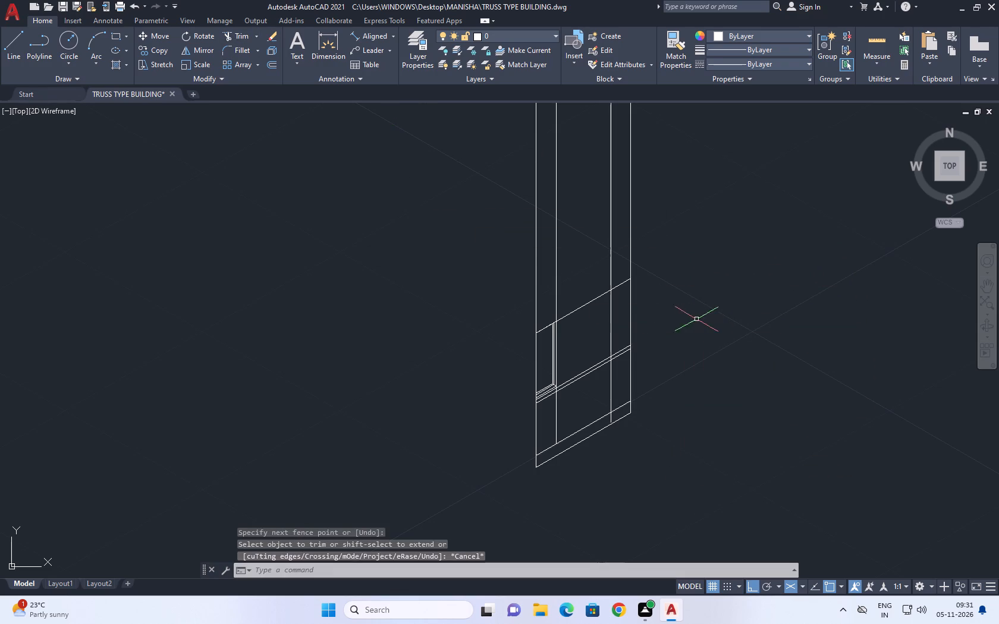
Copy the wall's outermost right vertical 0.3 inward along the 30° isometric direction.
{"action": "scroll", "coordinate": [637, 311], "scroll_direction": "up", "scroll_amount": 1}
{"action": "left_click", "coordinate": [627, 308]}
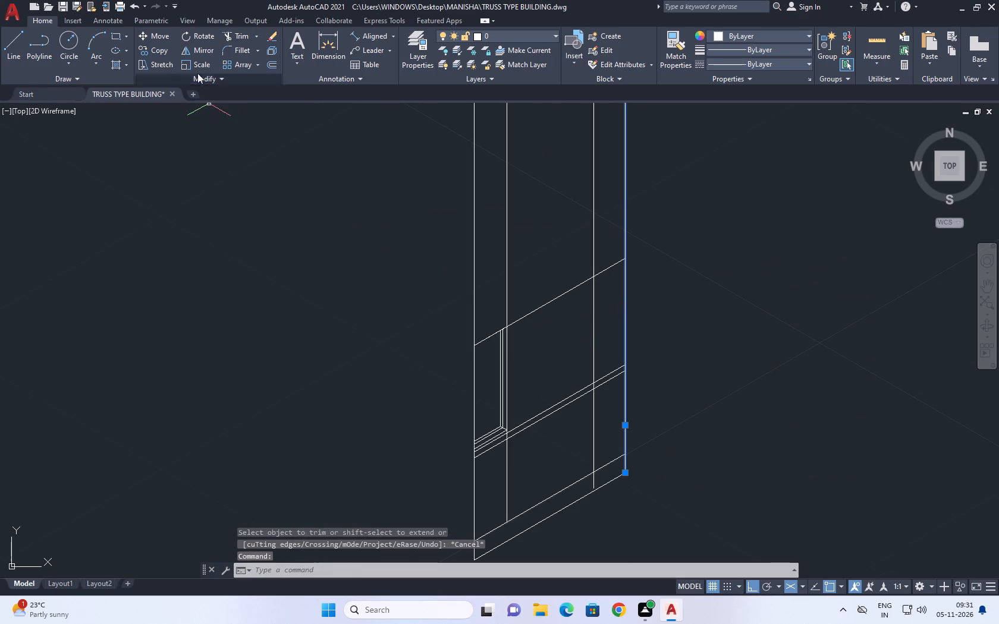
{"action": "left_click", "coordinate": [152, 50]}
{"action": "scroll", "coordinate": [630, 349], "scroll_direction": "up", "scroll_amount": 2}
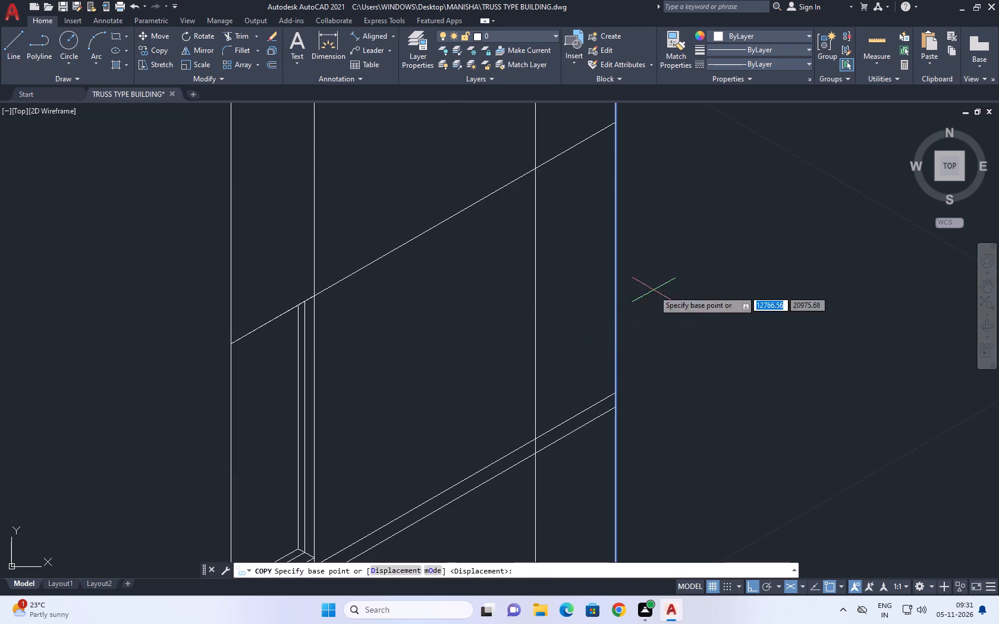
{"action": "left_click", "coordinate": [729, 284]}
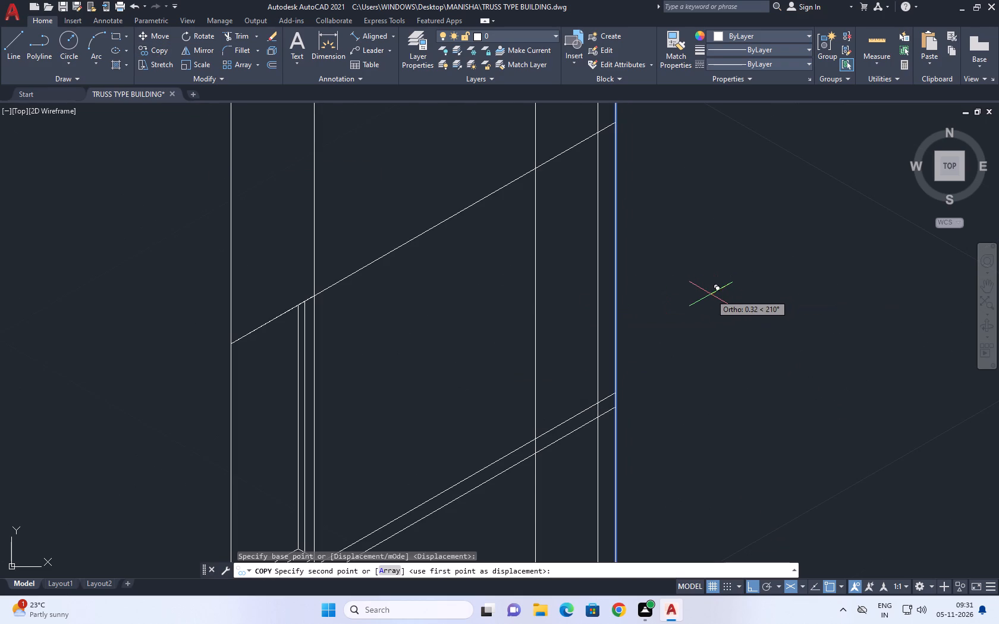
{"action": "type", "text": "0.3"}
{"action": "key", "text": "Return"}
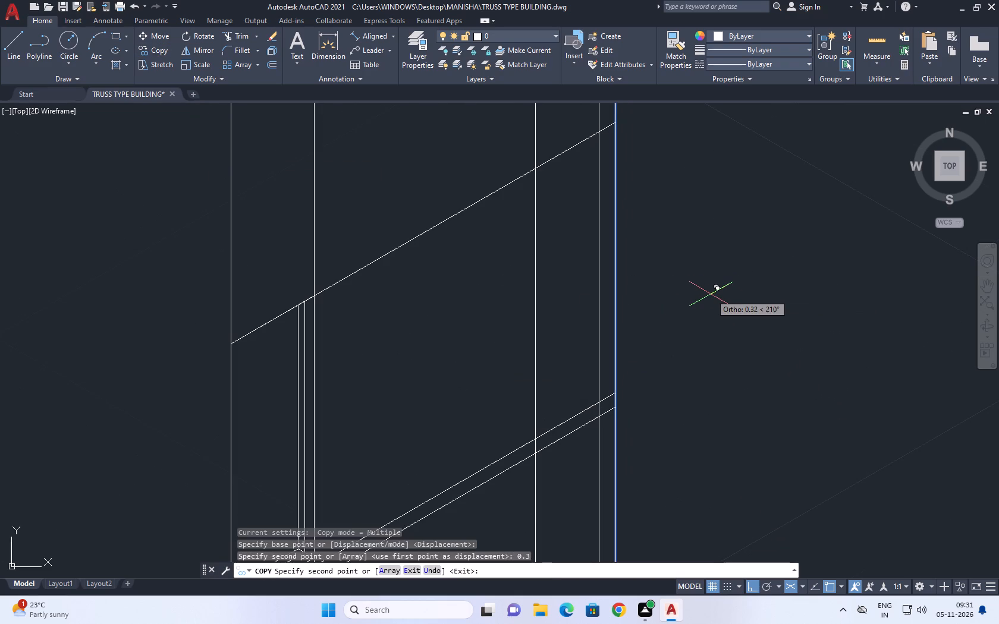
{"action": "right_click", "coordinate": [715, 281]}
{"action": "left_click", "coordinate": [759, 299]}
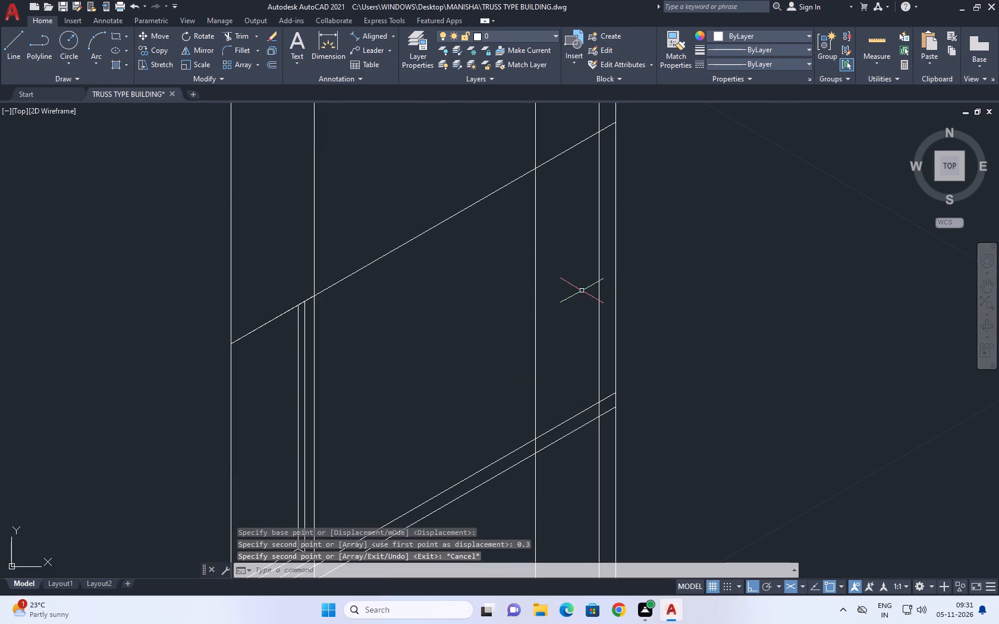
{"action": "middle_click_drag", "start_coordinate": [563, 297], "coordinate": [591, 299]}
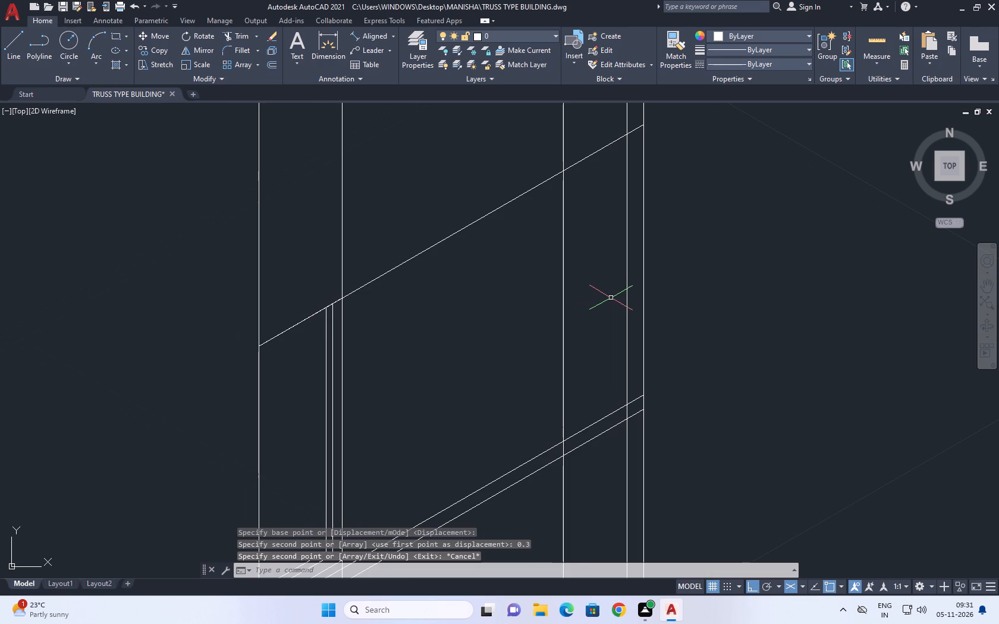
Erase the vertical copied 0.3 inward from the wall's outermost right vertical.
{"action": "middle_click_drag", "start_coordinate": [630, 357], "coordinate": [651, 345]}
{"action": "scroll", "coordinate": [652, 345], "scroll_direction": "down", "scroll_amount": 3}
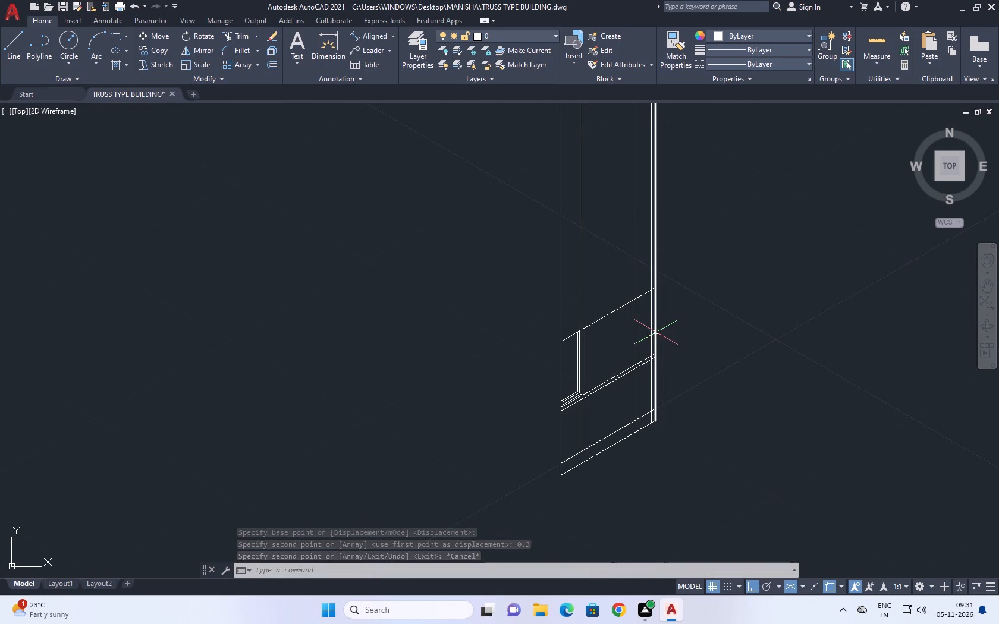
{"action": "scroll", "coordinate": [642, 324], "scroll_direction": "up", "scroll_amount": 2}
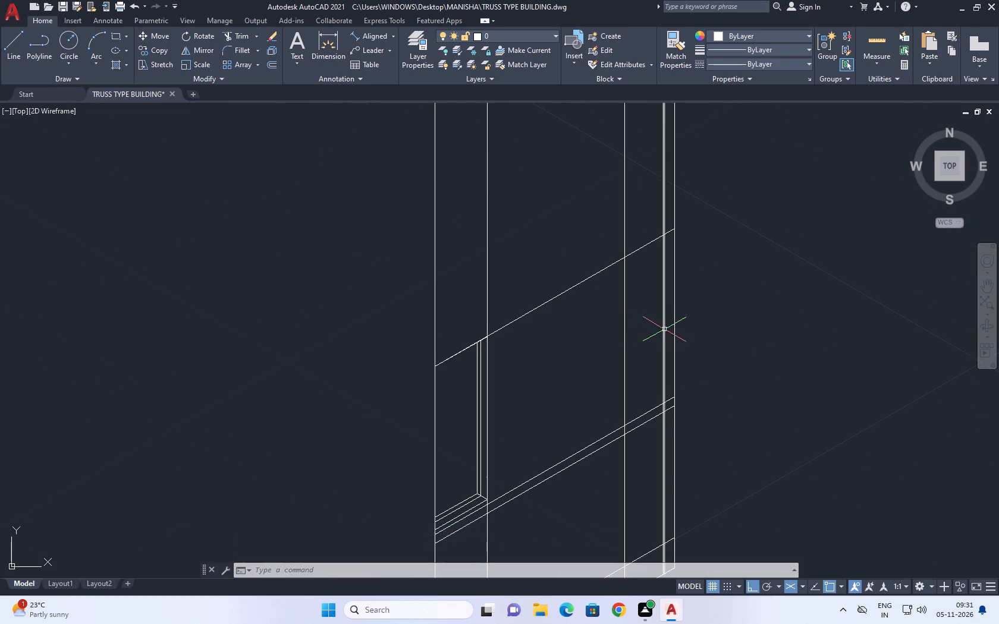
{"action": "left_click", "coordinate": [664, 329]}
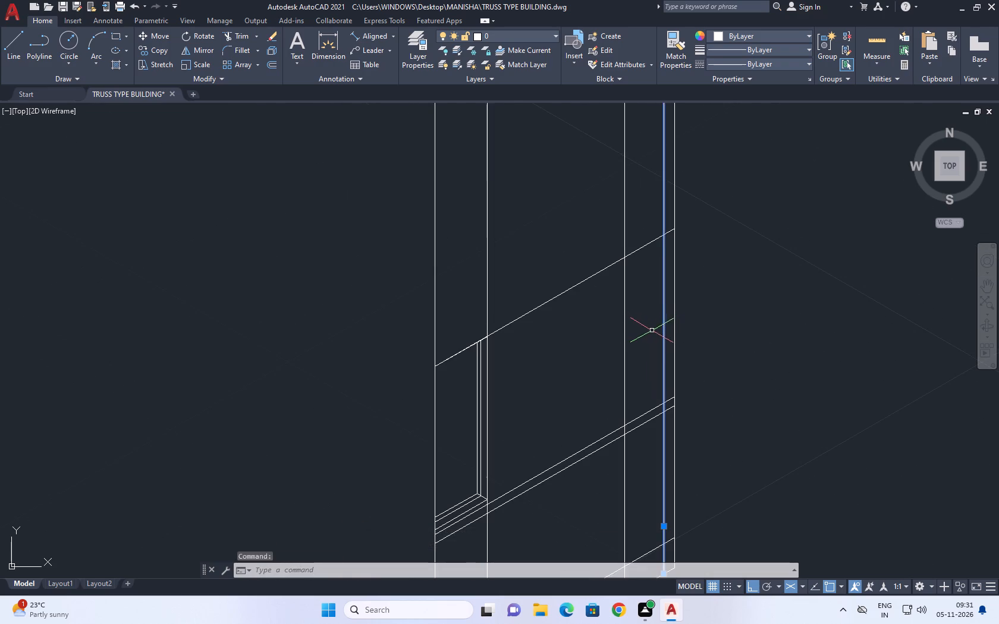
{"action": "key", "text": "Delete"}
Offset the wall's outermost right vertical 0.226 inward.
{"action": "left_click", "coordinate": [672, 331]}
{"action": "left_click", "coordinate": [672, 310]}
{"action": "left_click", "coordinate": [696, 324]}
{"action": "left_click", "coordinate": [670, 323]}
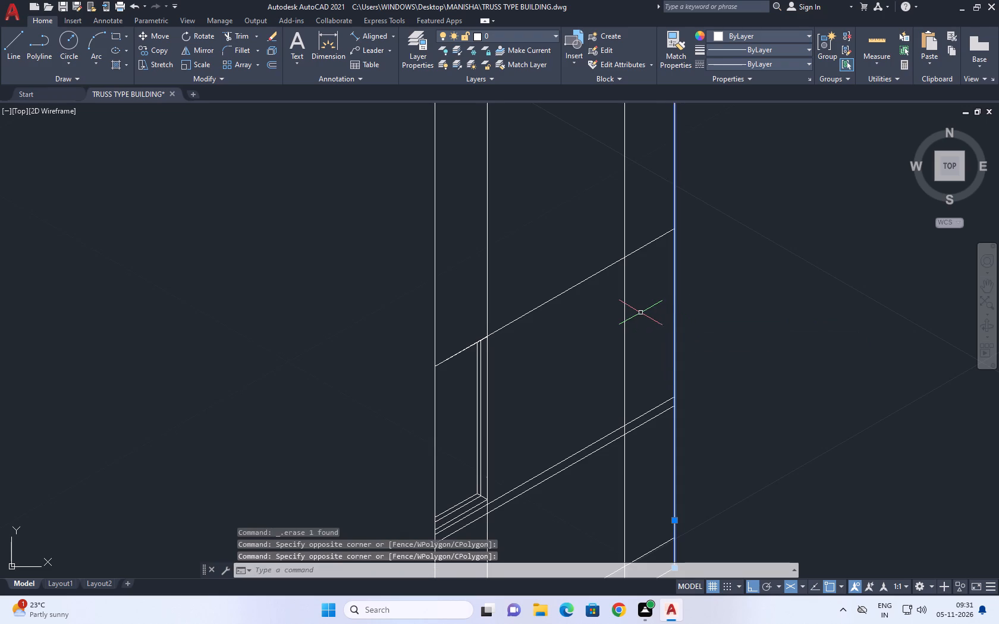
{"action": "type", "text": "O"}
{"action": "key", "text": "space"}
{"action": "key", "text": "0"}
{"action": "key", "text": "period"}
{"action": "type", "text": "226"}
{"action": "key", "text": "Return"}
{"action": "left_click_drag", "start_coordinate": [634, 353], "coordinate": [642, 354]}
{"action": "key", "text": "Escape"}
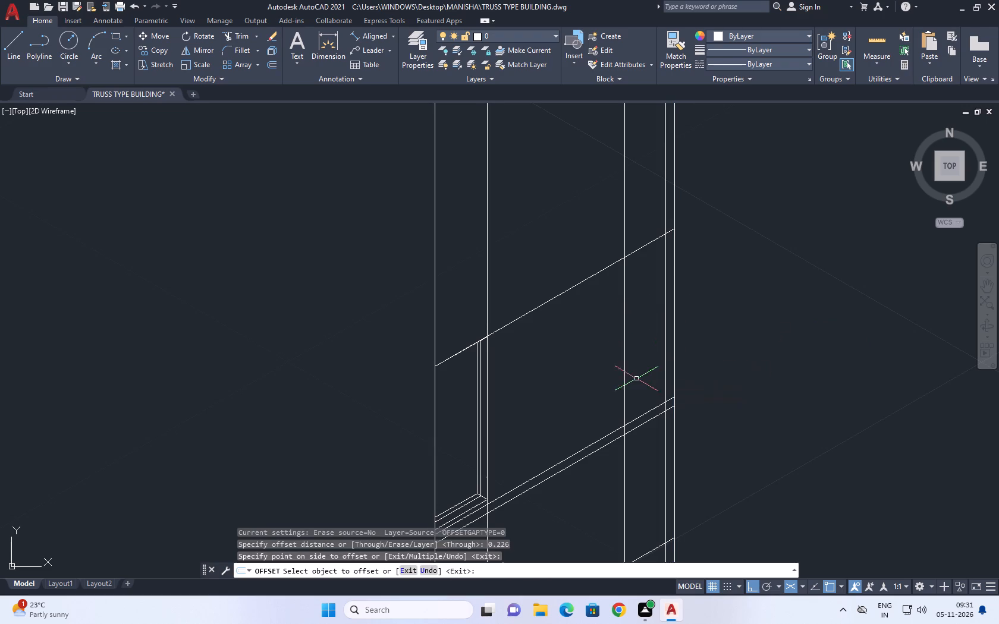
Copy the bay-division vertical just inside the new offset line 0.09 toward the wall's outer right edge.
{"action": "middle_click_drag", "start_coordinate": [621, 378], "coordinate": [627, 364]}
{"action": "left_click", "coordinate": [642, 301]}
{"action": "left_click", "coordinate": [620, 324]}
{"action": "middle_click_drag", "start_coordinate": [624, 324], "coordinate": [622, 330]}
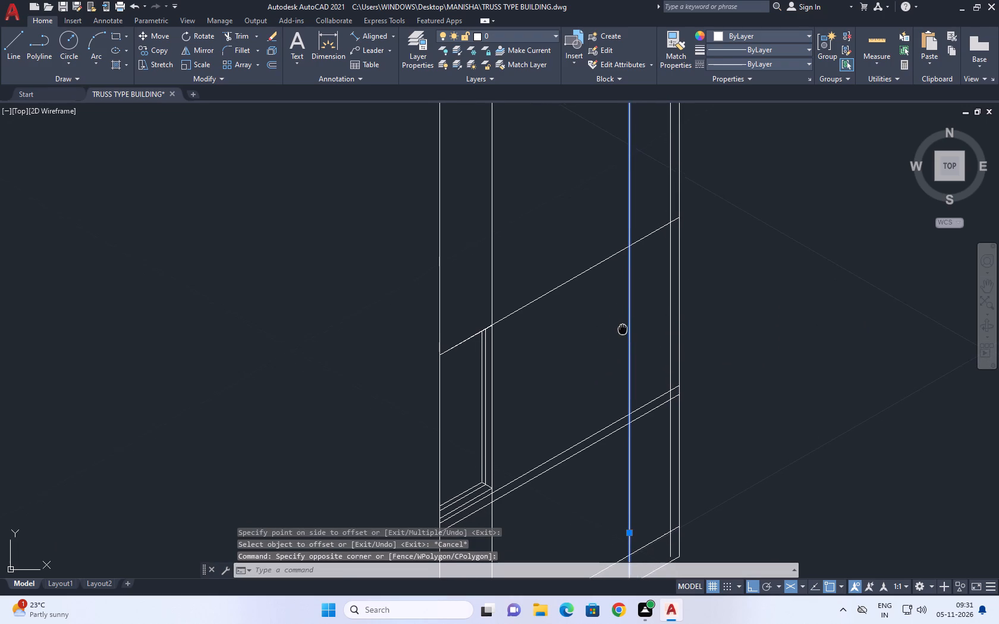
{"action": "middle_click_drag", "start_coordinate": [622, 330], "coordinate": [620, 333]}
{"action": "key", "text": "c"}
{"action": "type", "text": "O"}
{"action": "key", "text": "space"}
{"action": "scroll", "coordinate": [620, 336], "scroll_direction": "up", "scroll_amount": 4}
{"action": "left_click", "coordinate": [664, 357]}
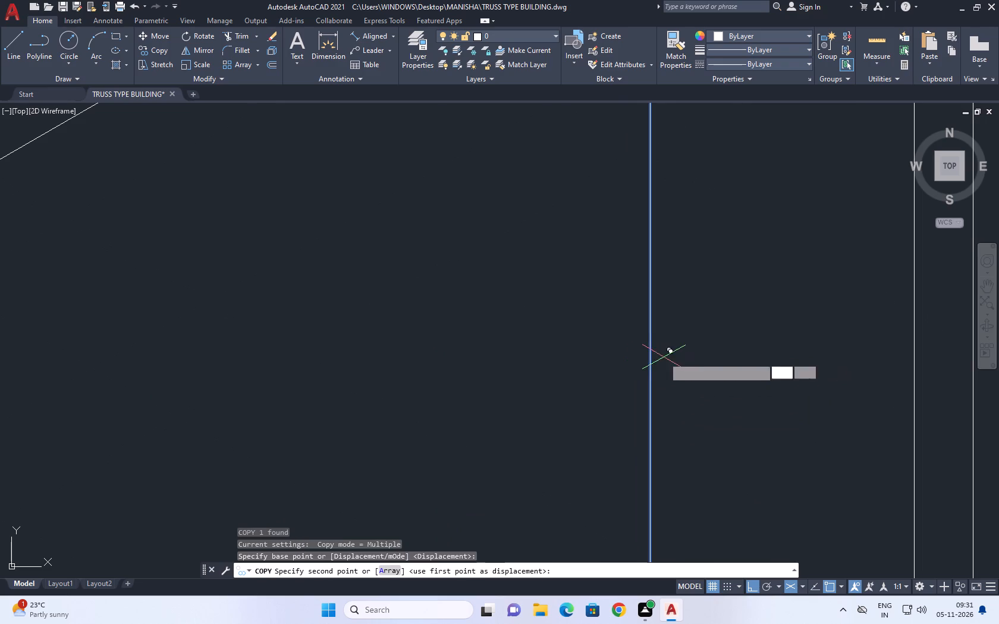
{"action": "key", "text": "0"}
{"action": "type", "text": ".0"}
{"action": "key", "text": "9"}
{"action": "key", "text": "Return"}
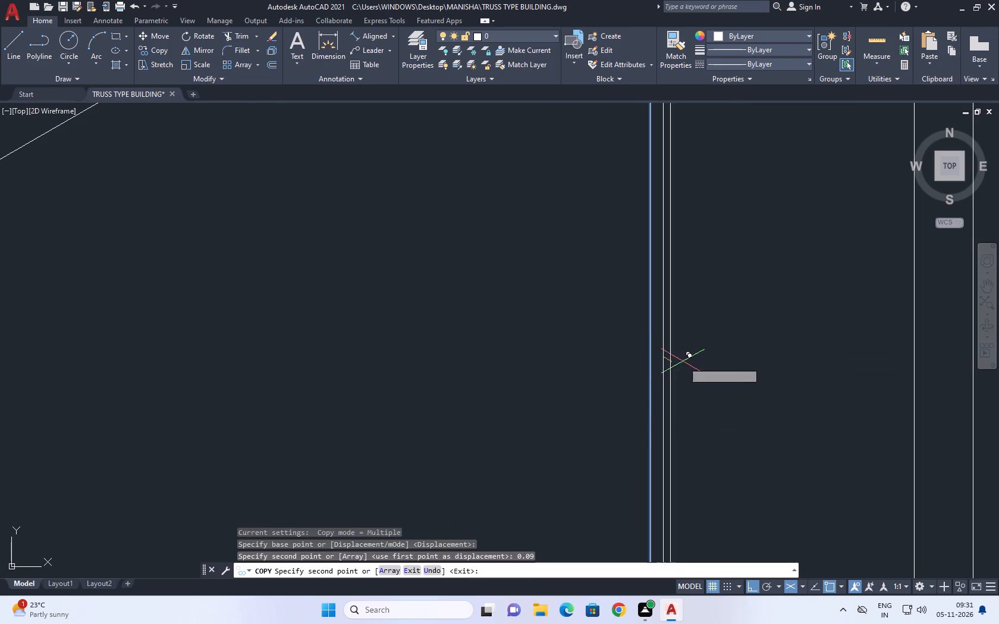
{"action": "scroll", "coordinate": [708, 391], "scroll_direction": "down", "scroll_amount": 4}
{"action": "key", "text": "Escape"}
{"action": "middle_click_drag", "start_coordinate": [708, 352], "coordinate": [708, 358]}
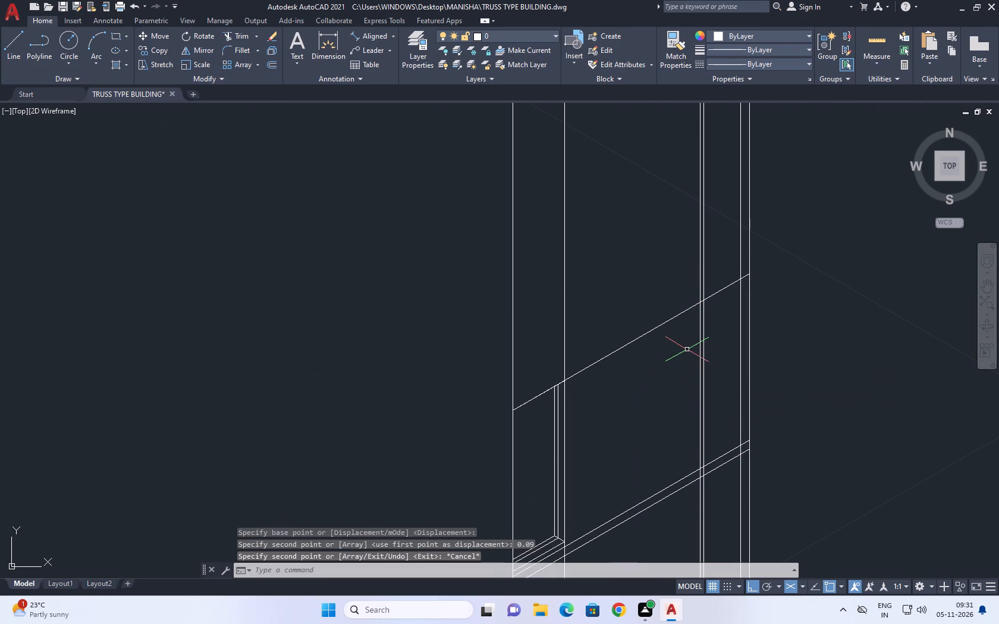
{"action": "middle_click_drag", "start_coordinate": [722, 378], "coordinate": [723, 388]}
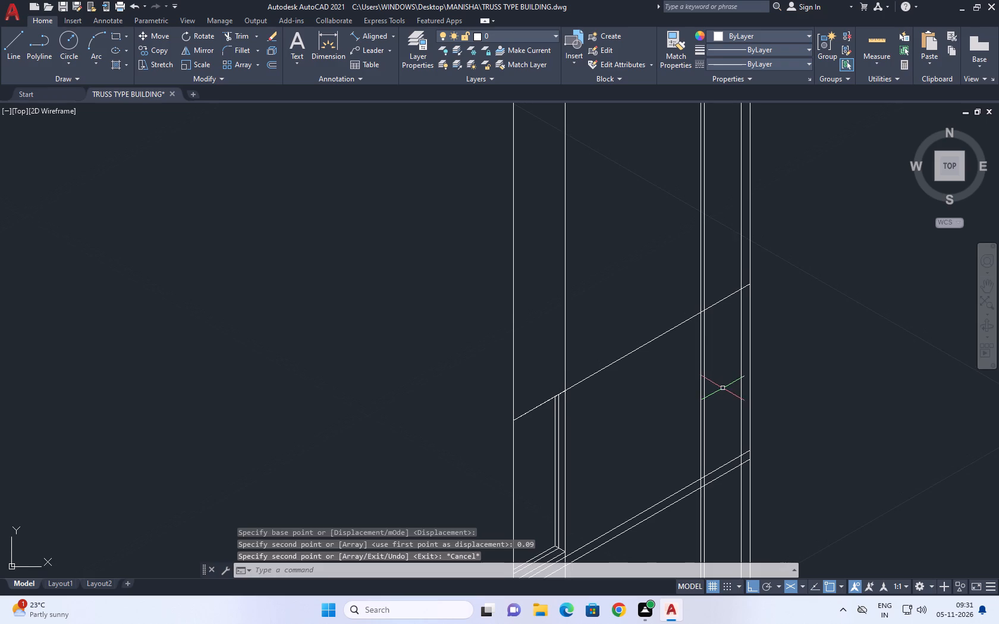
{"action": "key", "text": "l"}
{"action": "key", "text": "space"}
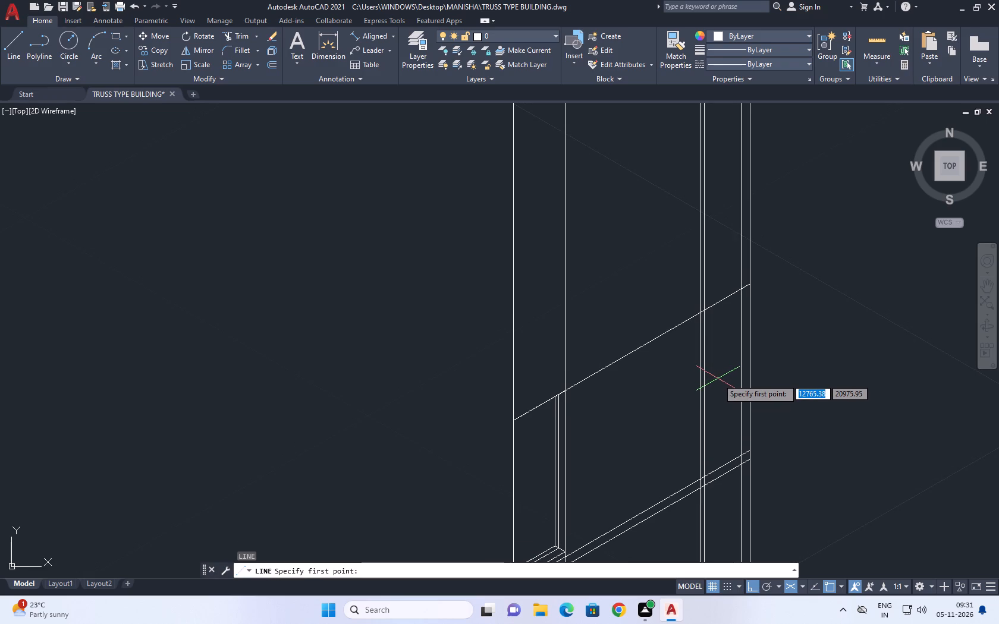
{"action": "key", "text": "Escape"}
Copy the offset vertical nearest the wall's right edge 0.226 inward along the 150° isometric direction.
{"action": "left_click", "coordinate": [740, 400]}
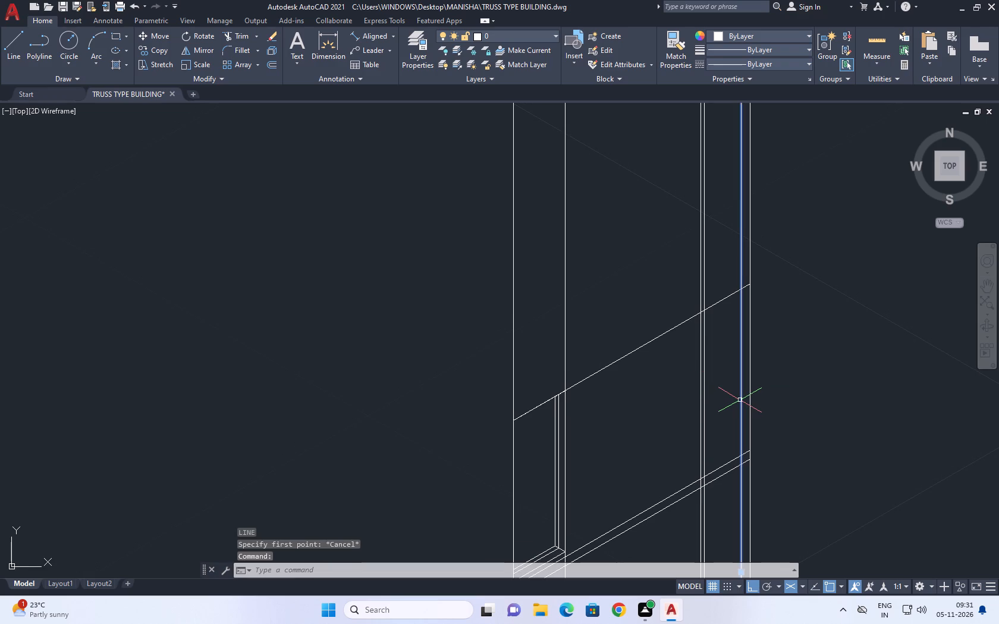
{"action": "type", "text": "CO"}
{"action": "key", "text": "space"}
{"action": "scroll", "coordinate": [727, 409], "scroll_direction": "up", "scroll_amount": 2}
{"action": "left_click", "coordinate": [749, 418]}
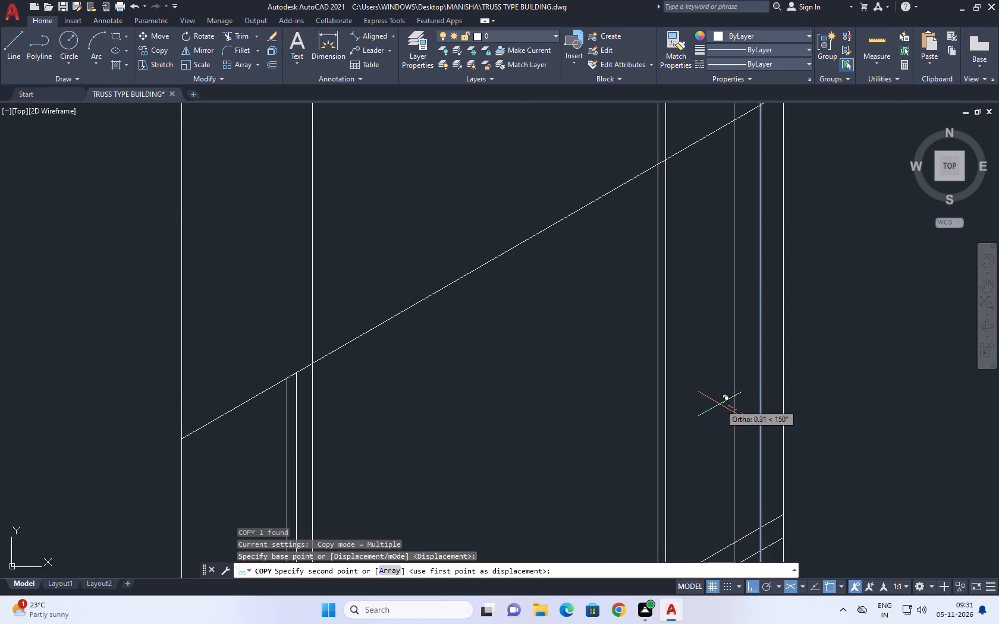
{"action": "type", "text": "0."}
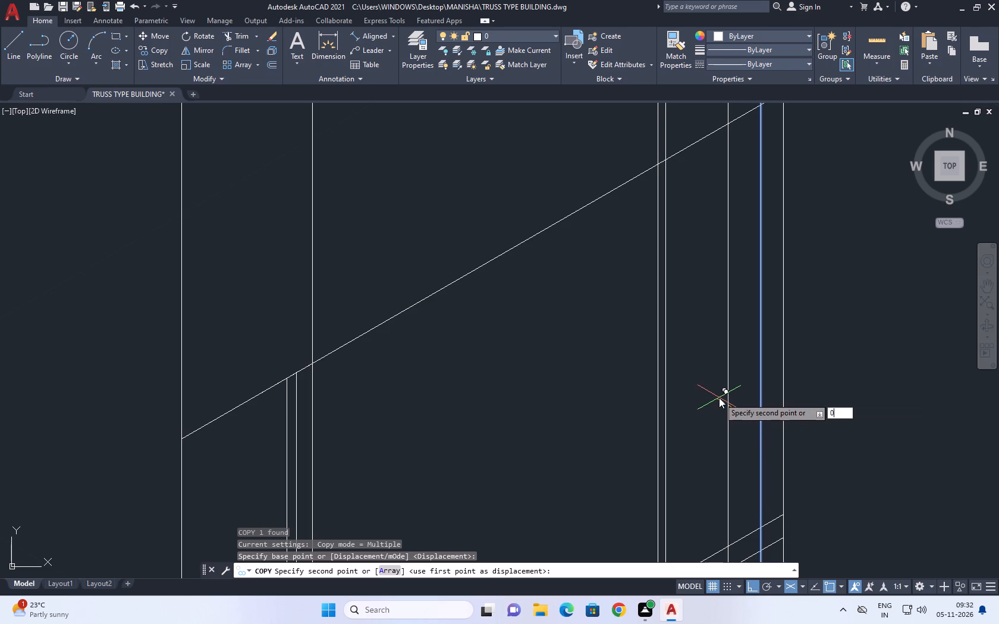
{"action": "type", "text": "226"}
{"action": "key", "text": "Return"}
{"action": "key", "text": "Escape"}
Draw a short line at 150° from where the offset vertical crosses the upper of the paired 30° lines.
{"action": "middle_click_drag", "start_coordinate": [747, 424], "coordinate": [725, 329]}
{"action": "middle_click_drag", "start_coordinate": [778, 451], "coordinate": [785, 459]}
{"action": "type", "text": "L"}
{"action": "key", "text": "space"}
{"action": "scroll", "coordinate": [744, 436], "scroll_direction": "up", "scroll_amount": 1}
{"action": "left_click", "coordinate": [743, 446]}
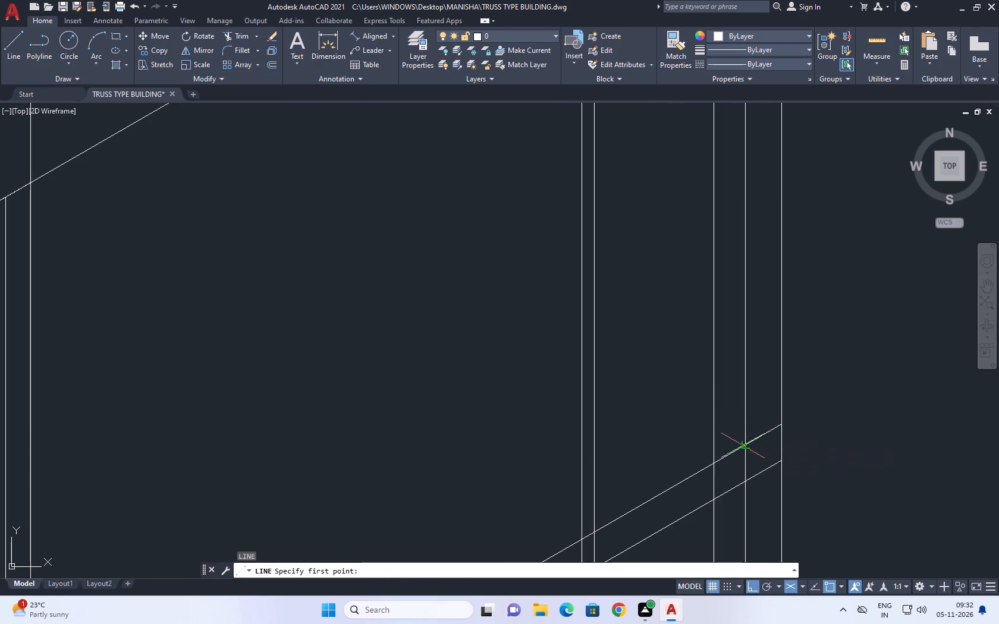
{"action": "left_click", "coordinate": [693, 412]}
{"action": "key", "text": "Escape"}
Trim the upper 30° line beyond the offset vertical, and both inner right-end verticals between the paired 30° lines.
{"action": "middle_click_drag", "start_coordinate": [720, 458], "coordinate": [725, 411]}
{"action": "type", "text": "TR"}
{"action": "key", "text": "space"}
{"action": "left_click", "coordinate": [772, 376]}
{"action": "left_click", "coordinate": [734, 425]}
{"action": "left_click", "coordinate": [724, 428]}
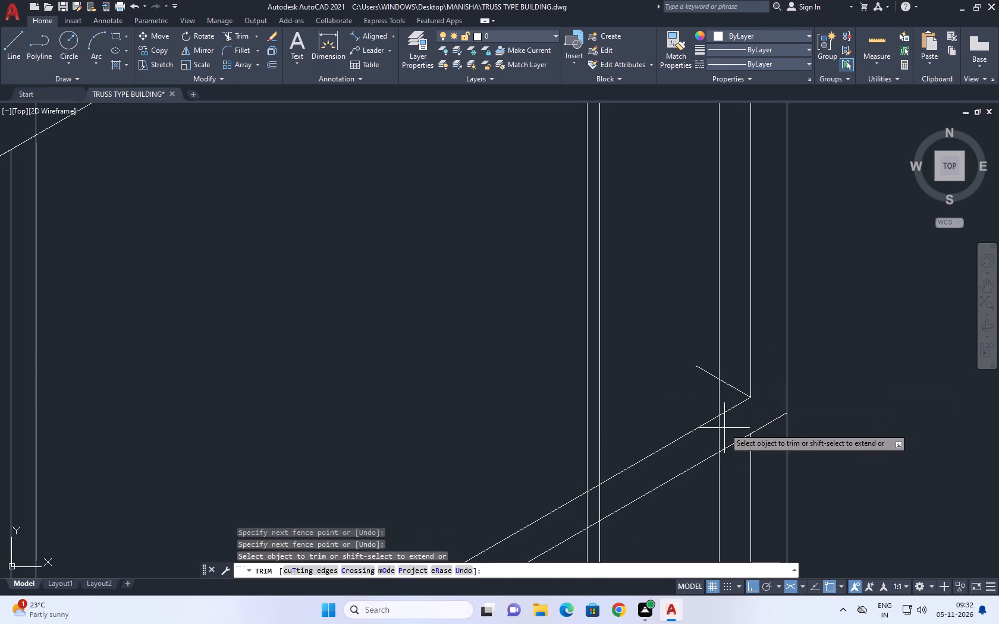
{"action": "left_click", "coordinate": [713, 436]}
{"action": "scroll", "coordinate": [757, 420], "scroll_direction": "down", "scroll_amount": 3}
{"action": "key", "text": "Escape"}
Trim the upper 30° line between the two closely spaced bay-division verticals.
{"action": "scroll", "coordinate": [749, 409], "scroll_direction": "up", "scroll_amount": 1}
{"action": "middle_click_drag", "start_coordinate": [749, 409], "coordinate": [778, 332]}
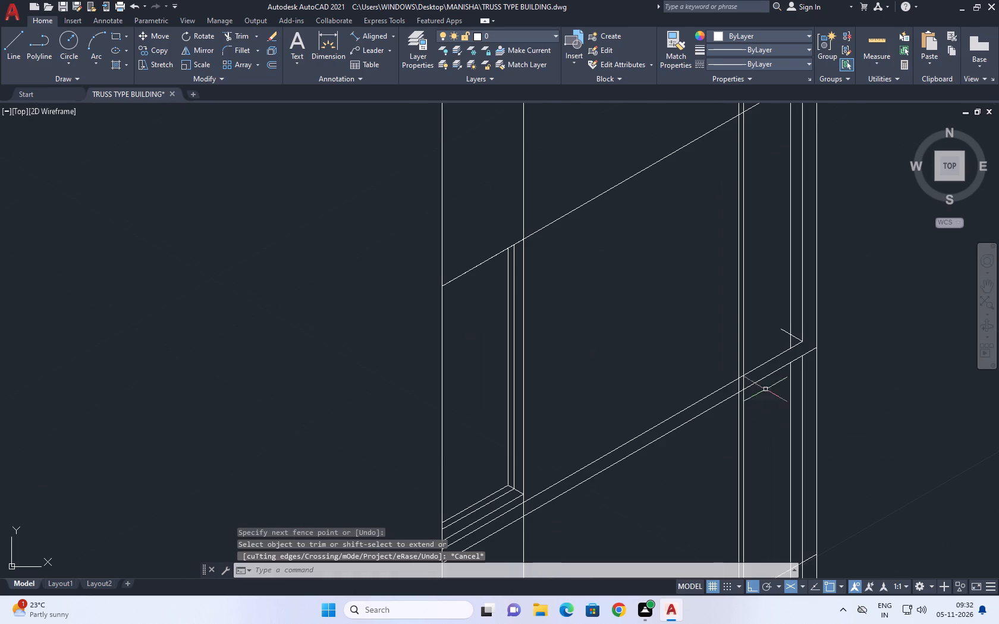
{"action": "middle_click_drag", "start_coordinate": [747, 301], "coordinate": [744, 316]}
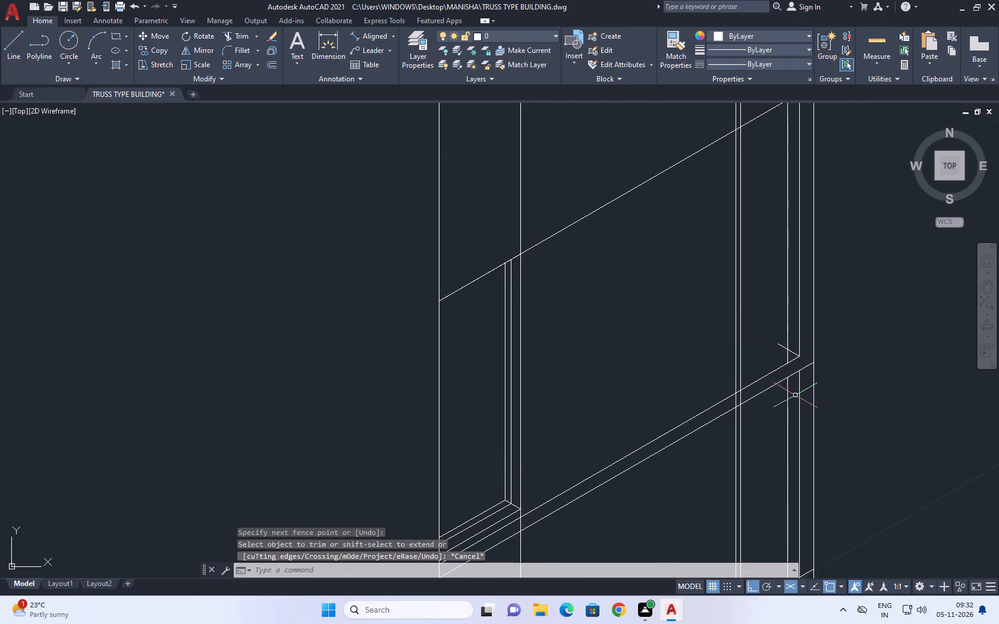
{"action": "middle_click_drag", "start_coordinate": [787, 318], "coordinate": [797, 335]}
{"action": "middle_click_drag", "start_coordinate": [799, 428], "coordinate": [794, 405]}
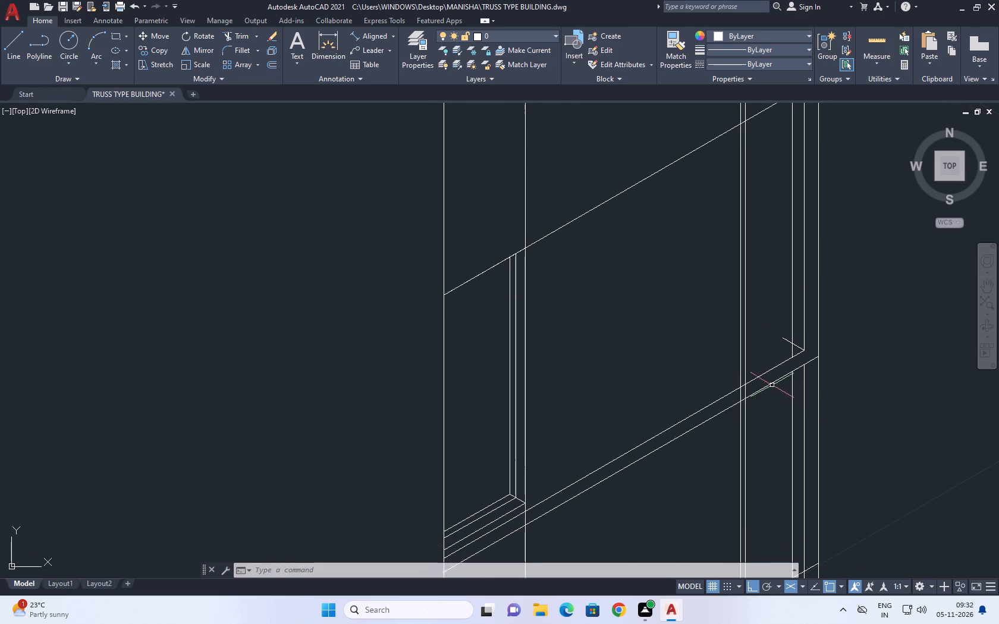
{"action": "scroll", "coordinate": [753, 346], "scroll_direction": "up", "scroll_amount": 2}
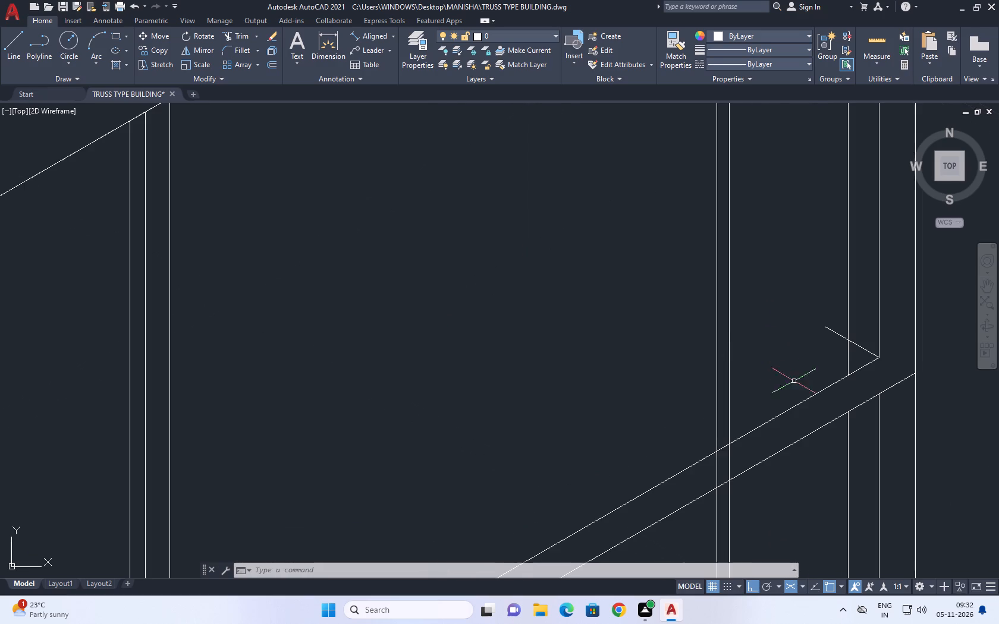
{"action": "middle_click_drag", "start_coordinate": [839, 386], "coordinate": [827, 397]}
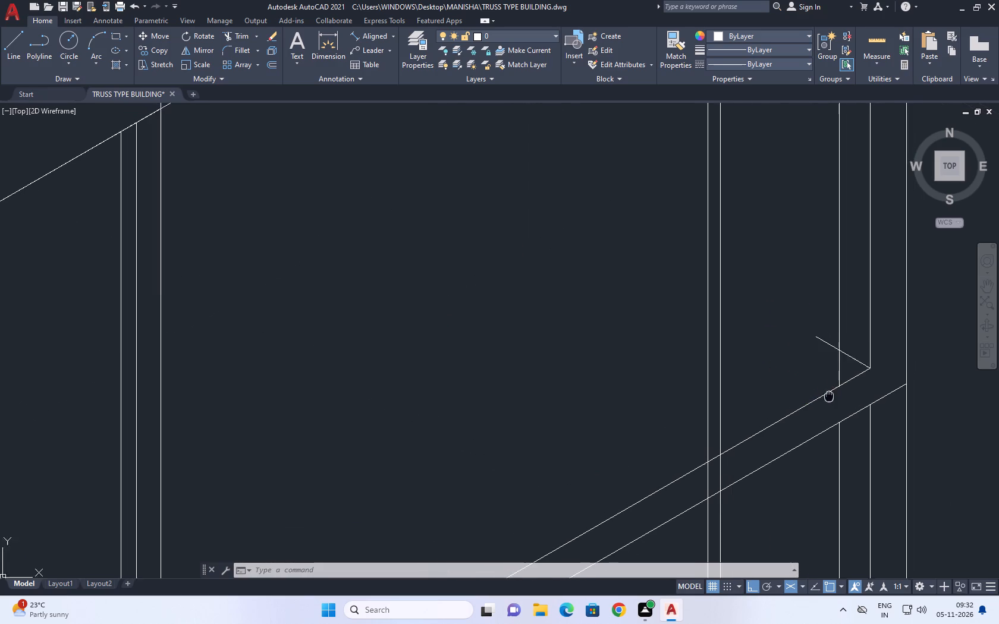
{"action": "middle_click_drag", "start_coordinate": [827, 397], "coordinate": [825, 397]}
{"action": "key", "text": "t"}
{"action": "key", "text": "r"}
{"action": "key", "text": "space"}
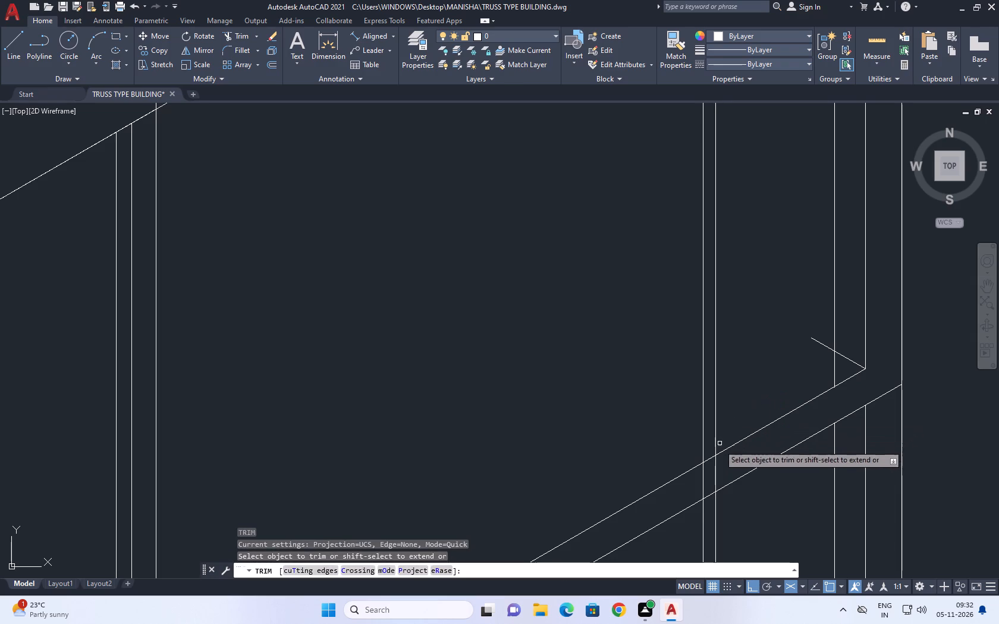
{"action": "left_click", "coordinate": [708, 458]}
{"action": "left_click", "coordinate": [709, 464]}
{"action": "key", "text": "Escape"}
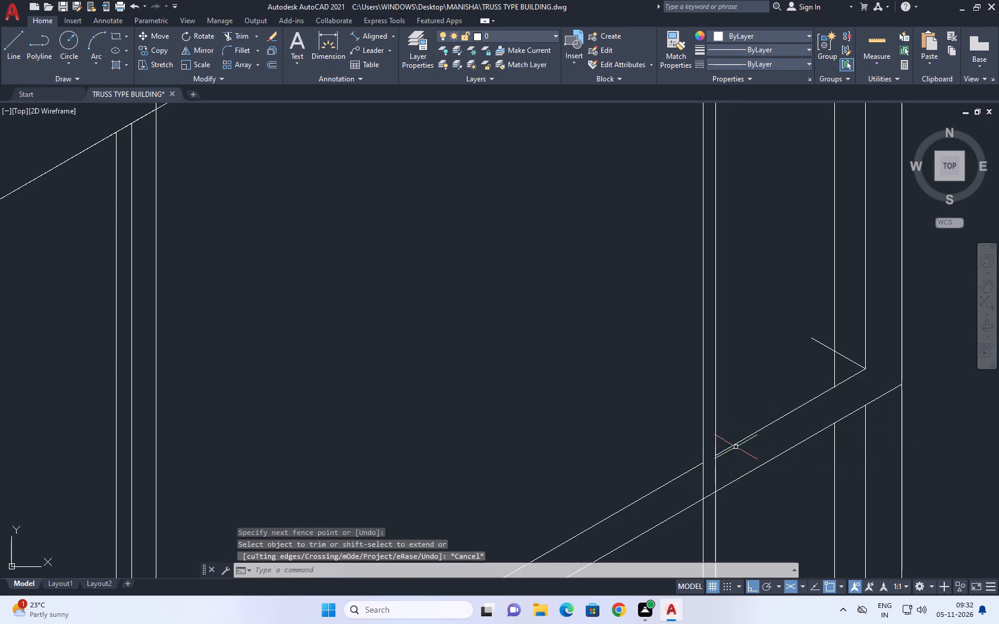
Copy the short upper 30° segment between the bay division and the right-end corner 0.09 along the 150° direction.
{"action": "left_click", "coordinate": [746, 443]}
{"action": "left_click", "coordinate": [747, 426]}
{"action": "left_click", "coordinate": [779, 428]}
{"action": "left_click", "coordinate": [755, 417]}
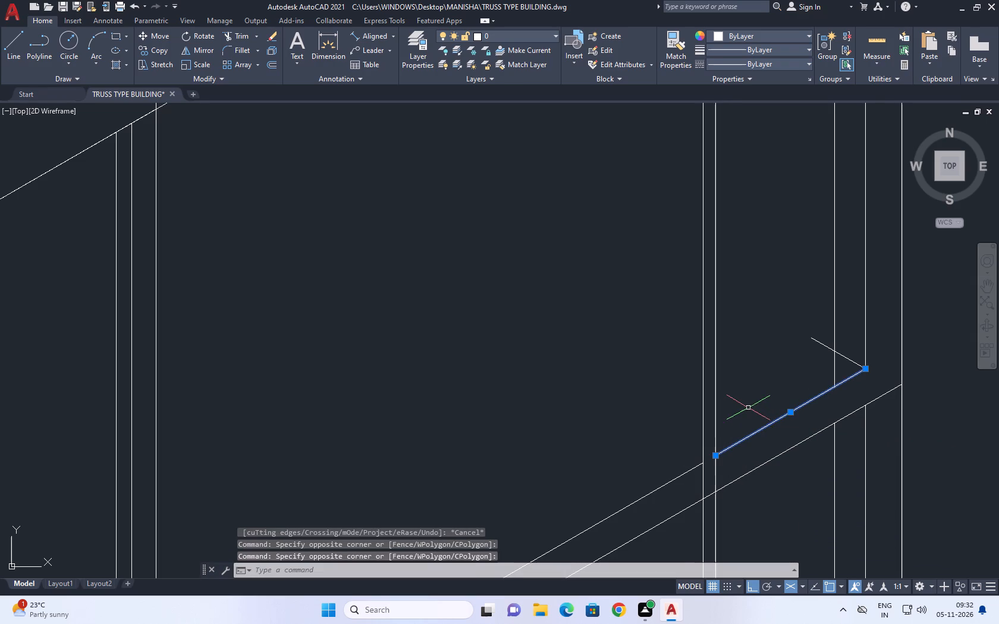
{"action": "key", "text": "c"}
{"action": "type", "text": "OP"}
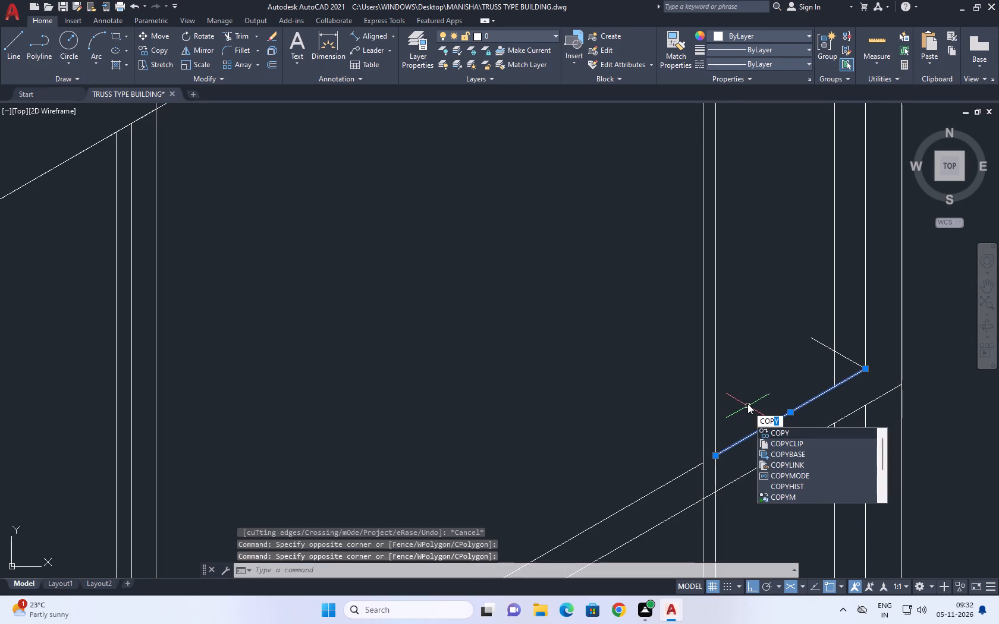
{"action": "key", "text": "space"}
{"action": "left_click", "coordinate": [750, 412]}
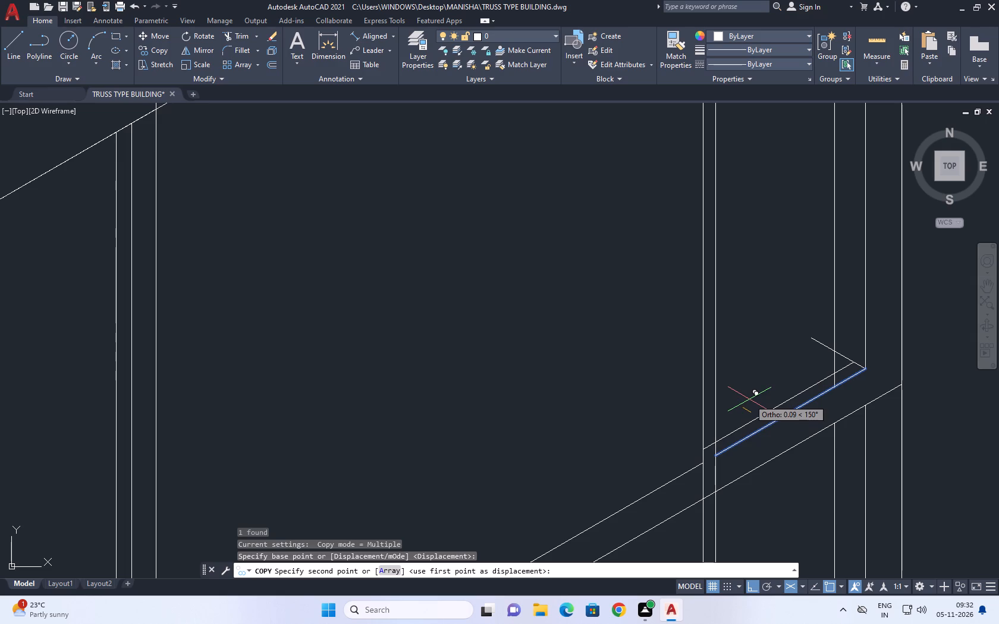
{"action": "type", "text": "0.0"}
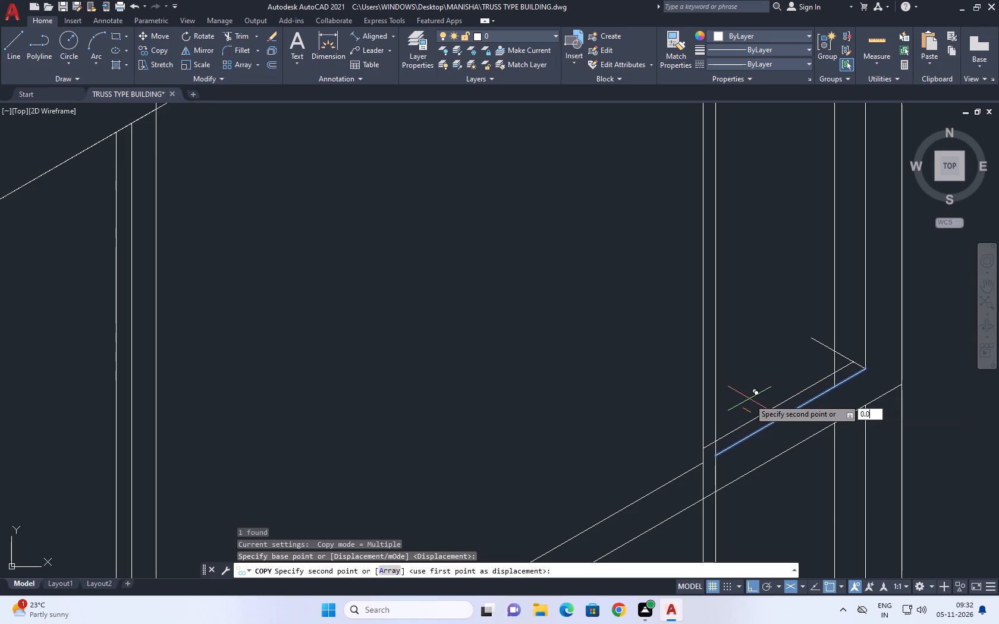
{"action": "key", "text": "9"}
{"action": "key", "text": "Return"}
{"action": "key", "text": "Escape"}
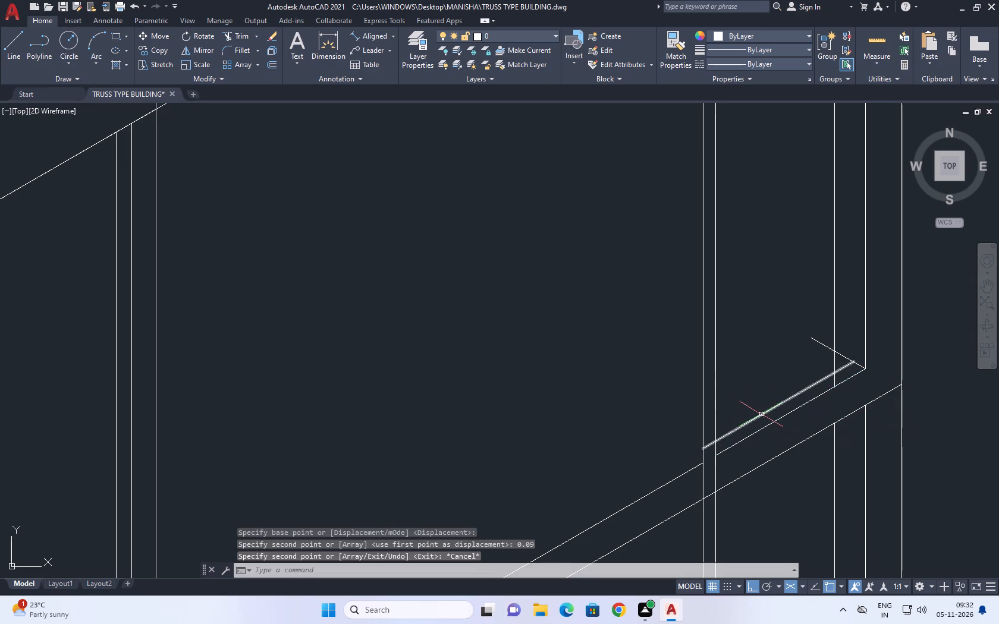
Start another copy from the newly copied short 30° segment.
{"action": "left_click", "coordinate": [761, 414]}
{"action": "key", "text": "c"}
{"action": "type", "text": "O"}
{"action": "key", "text": "space"}
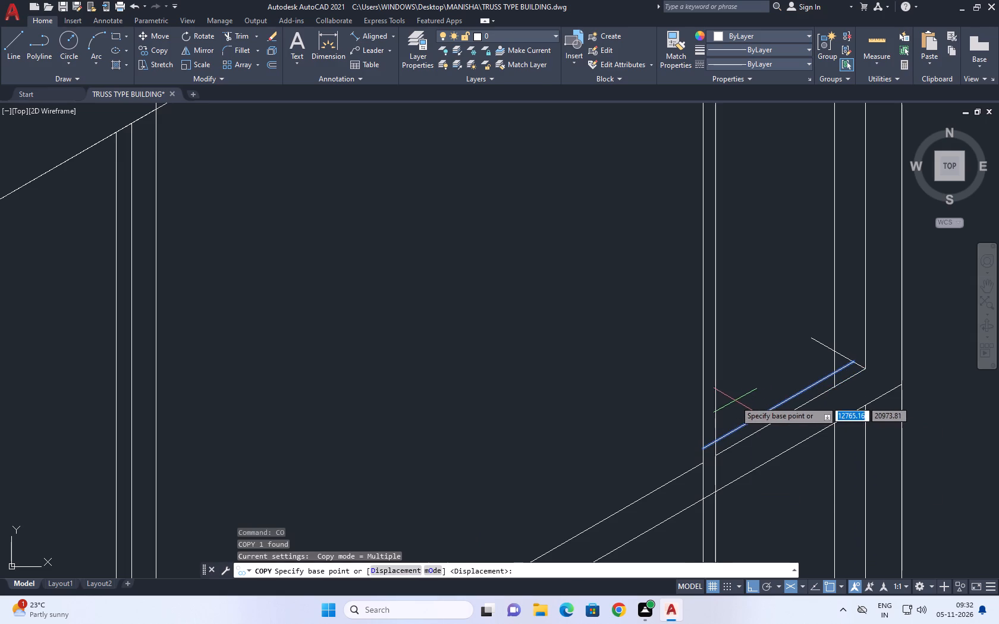
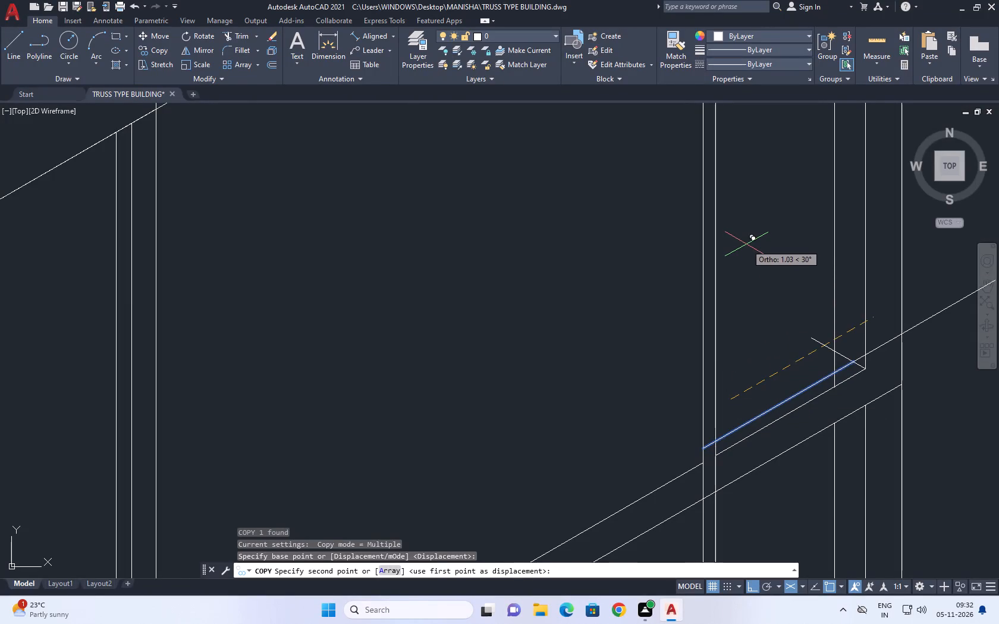
Start copying the long upper 30° line spanning the wall's right section, try a 0.050 vertical downward offset, and undo that copy.
{"action": "key", "text": "Escape"}
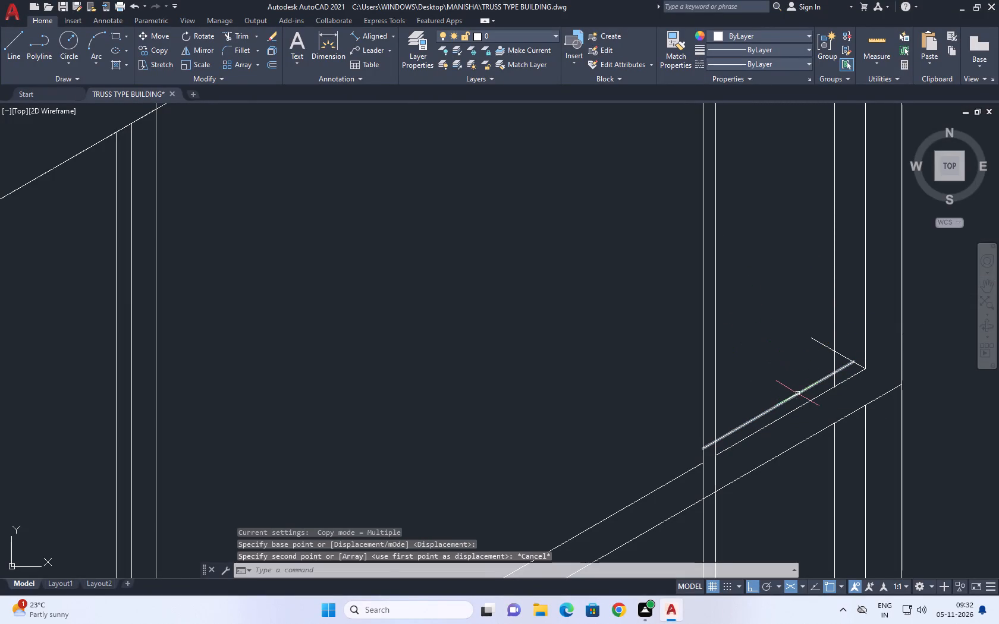
{"action": "scroll", "coordinate": [777, 384], "scroll_direction": "down", "scroll_amount": 1}
{"action": "middle_click_drag", "start_coordinate": [787, 321], "coordinate": [788, 338]}
{"action": "scroll", "coordinate": [788, 338], "scroll_direction": "down", "scroll_amount": 2}
{"action": "middle_click_drag", "start_coordinate": [800, 297], "coordinate": [799, 318]}
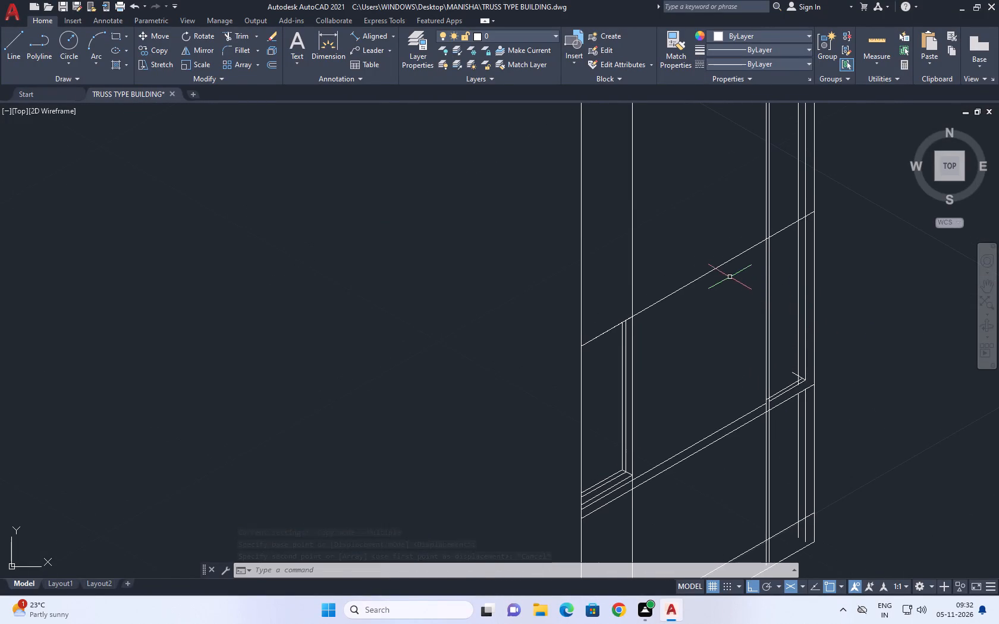
{"action": "left_click", "coordinate": [724, 270]}
{"action": "left_click", "coordinate": [715, 260]}
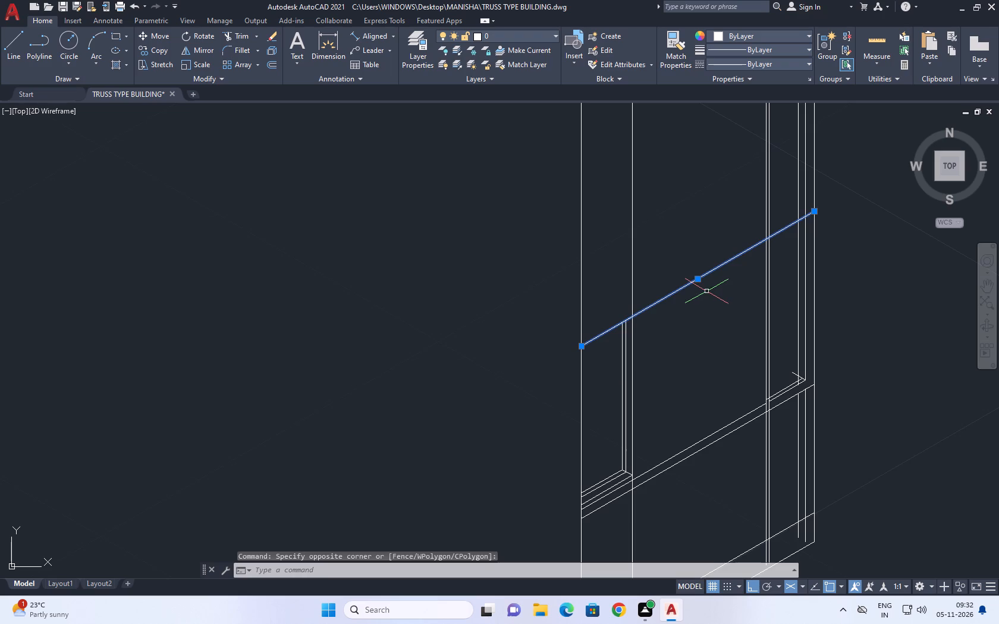
{"action": "key", "text": "c"}
{"action": "type", "text": "O"}
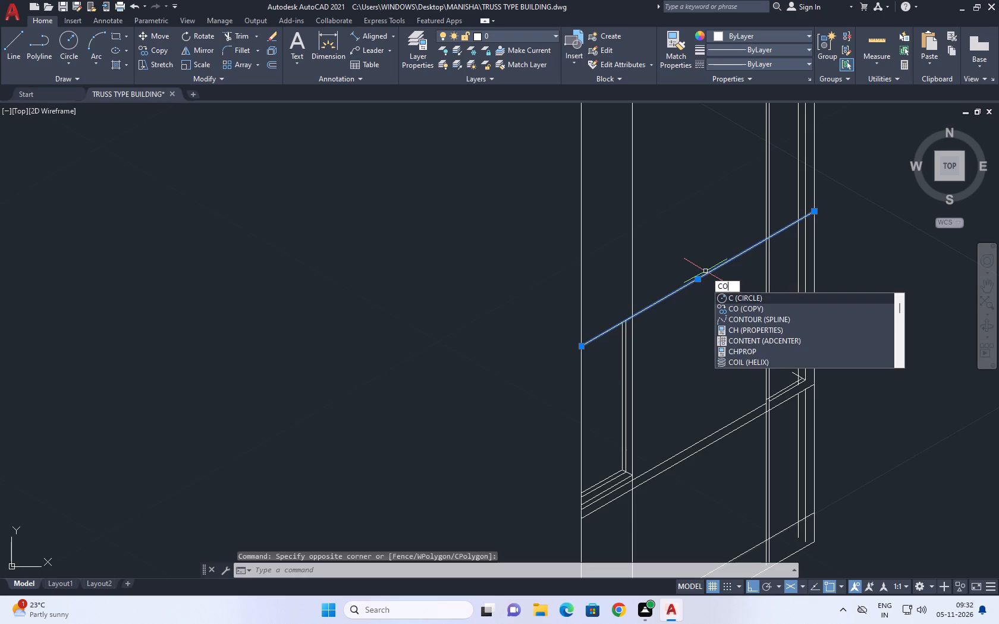
{"action": "key", "text": "space"}
{"action": "left_click", "coordinate": [669, 316]}
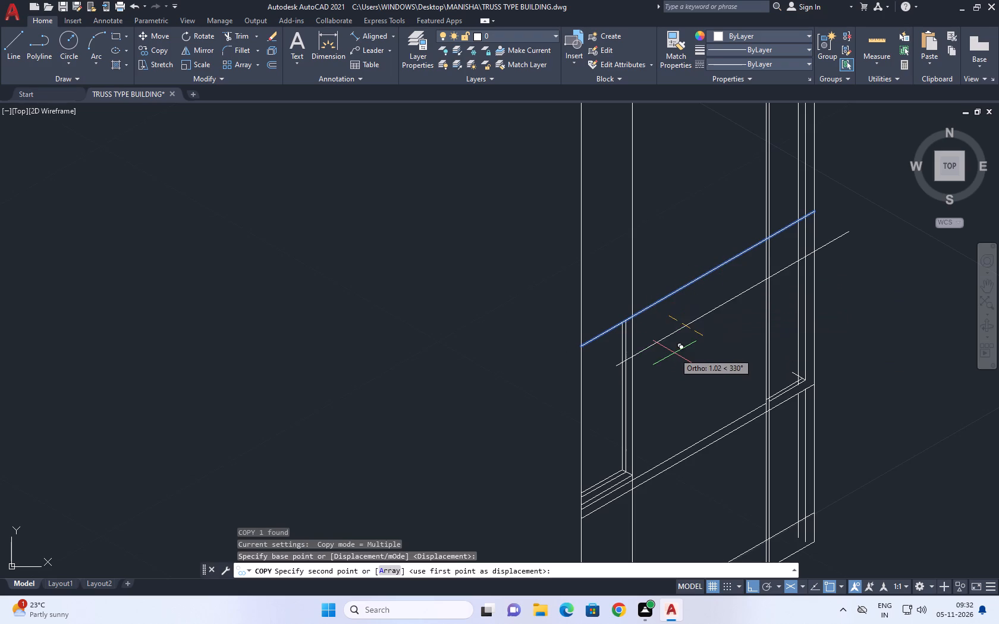
{"action": "key", "text": "F5"}
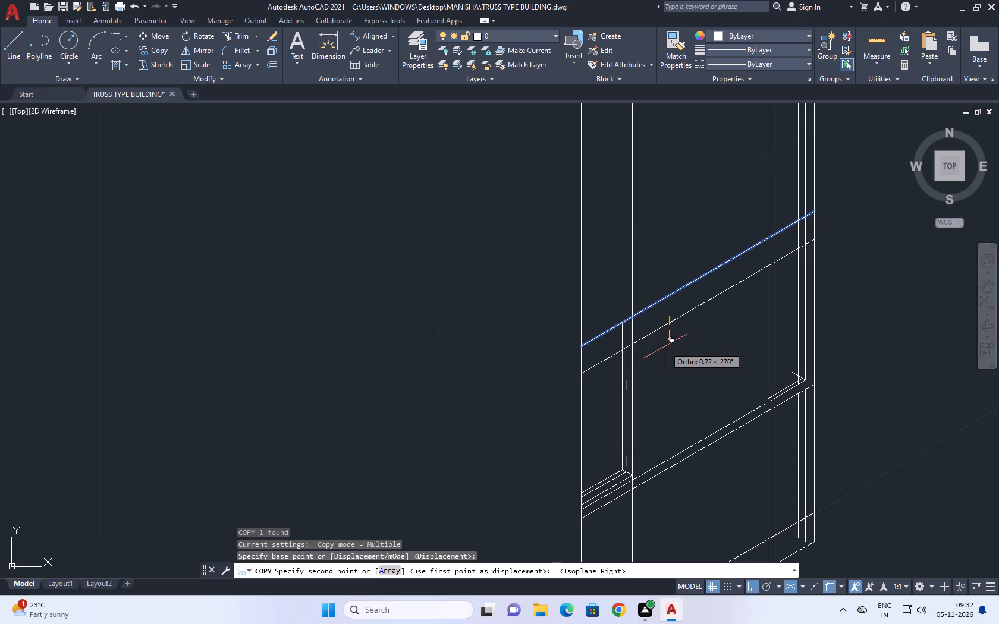
{"action": "type", "text": "0.0"}
{"action": "type", "text": "50"}
{"action": "key", "text": "Return"}
{"action": "key", "text": "ctrl+z"}
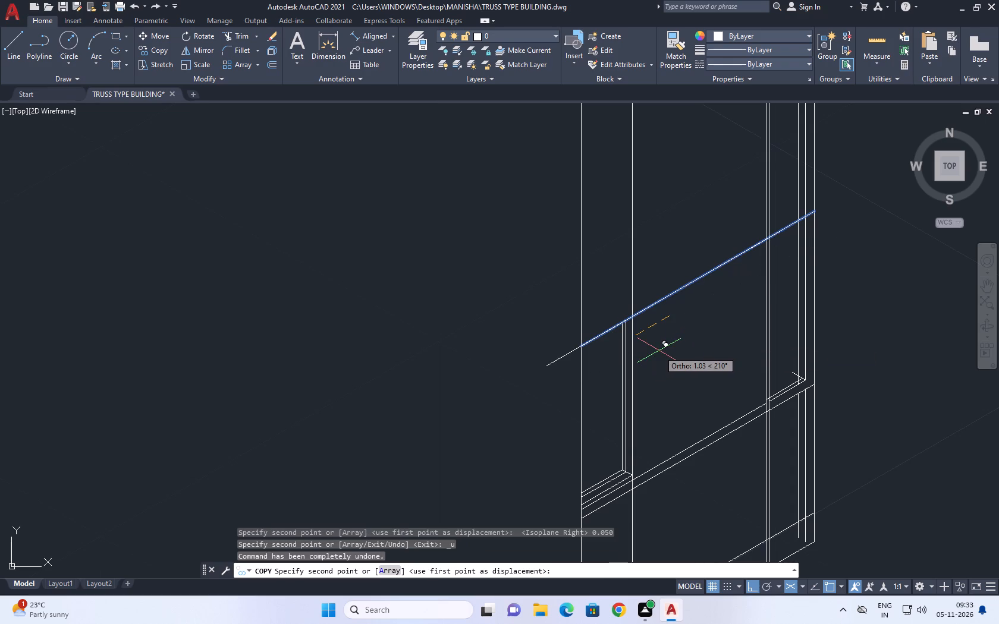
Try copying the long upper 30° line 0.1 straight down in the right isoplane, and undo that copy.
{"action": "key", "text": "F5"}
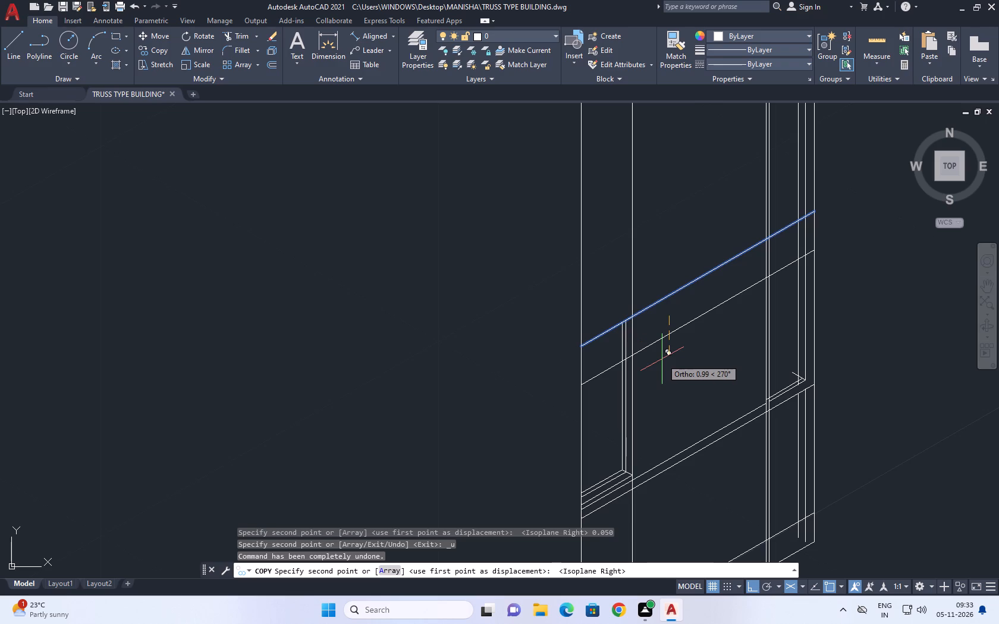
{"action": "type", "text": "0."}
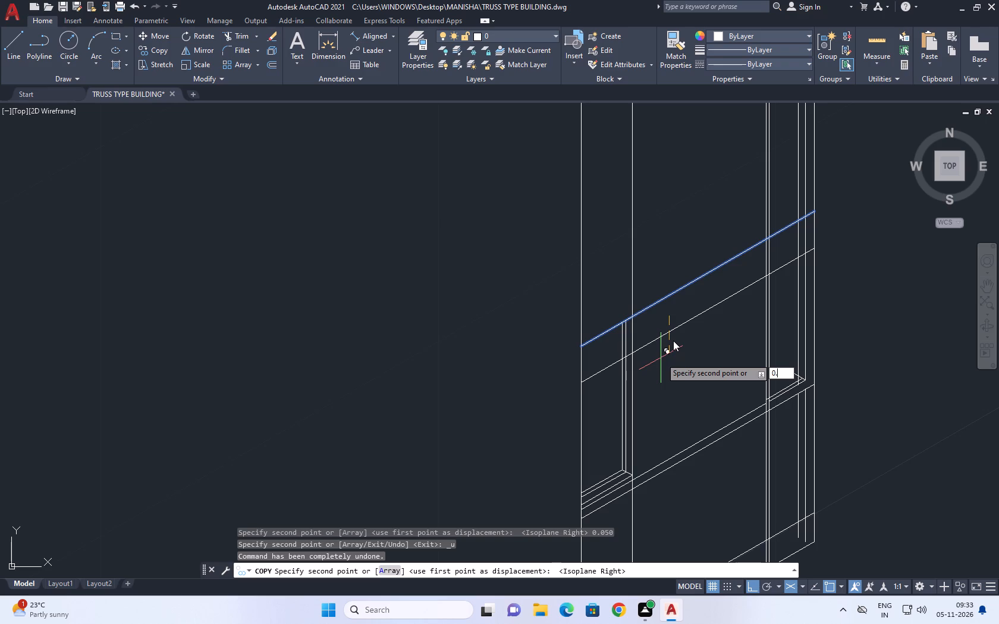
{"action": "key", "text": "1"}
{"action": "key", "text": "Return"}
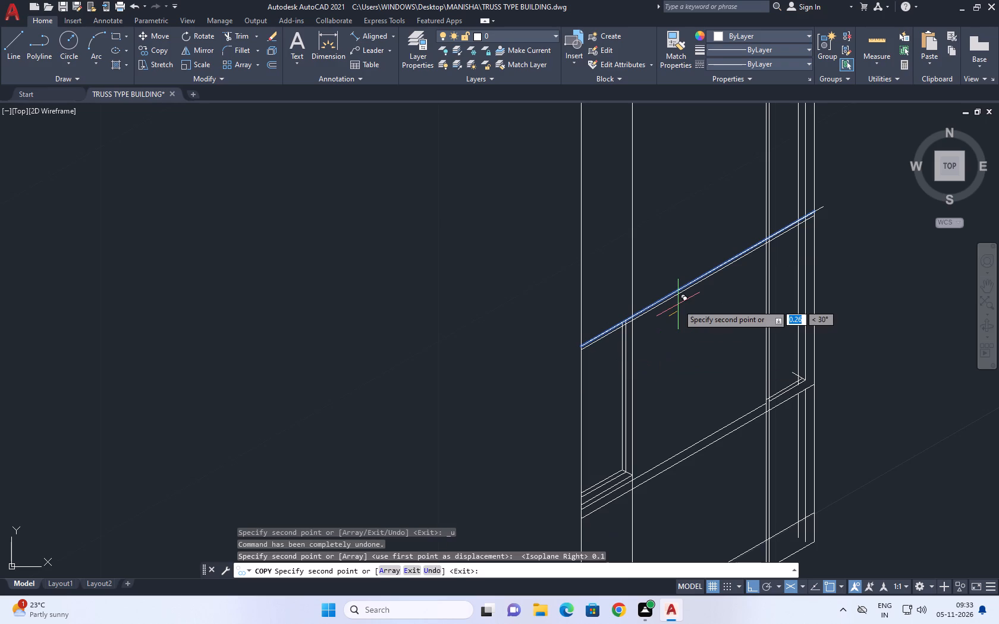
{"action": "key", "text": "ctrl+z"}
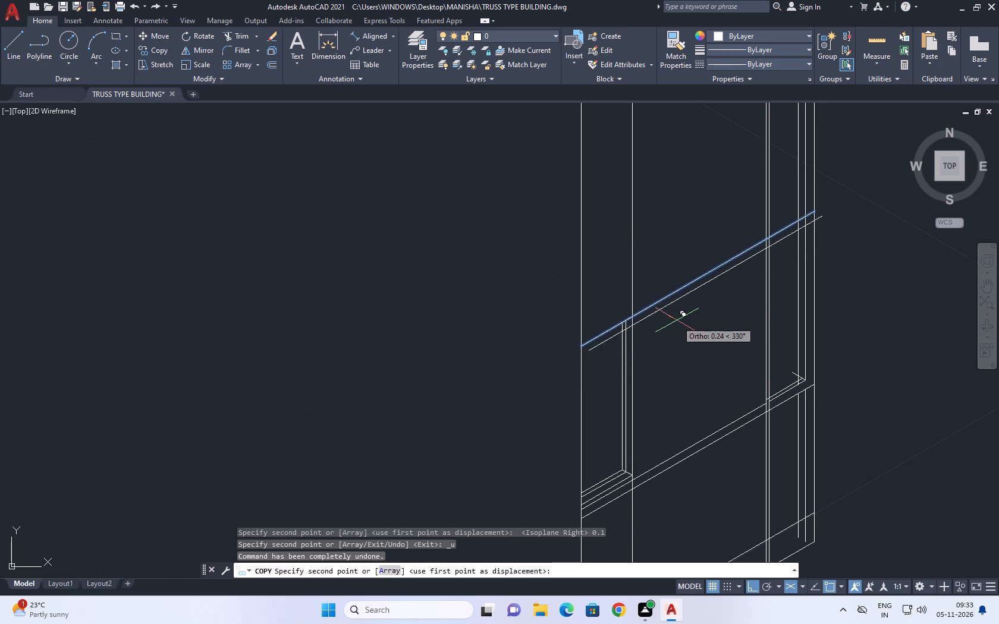
Copy the long upper 30° line 0.2 straight down in the right isoplane.
{"action": "key", "text": "F5"}
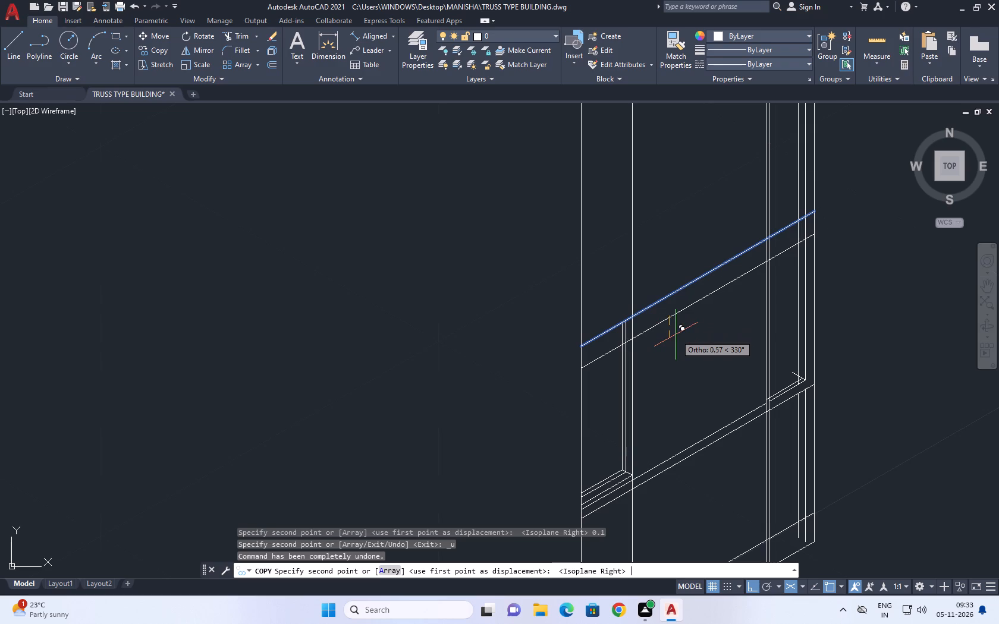
{"action": "key", "text": "0"}
{"action": "key", "text": "period"}
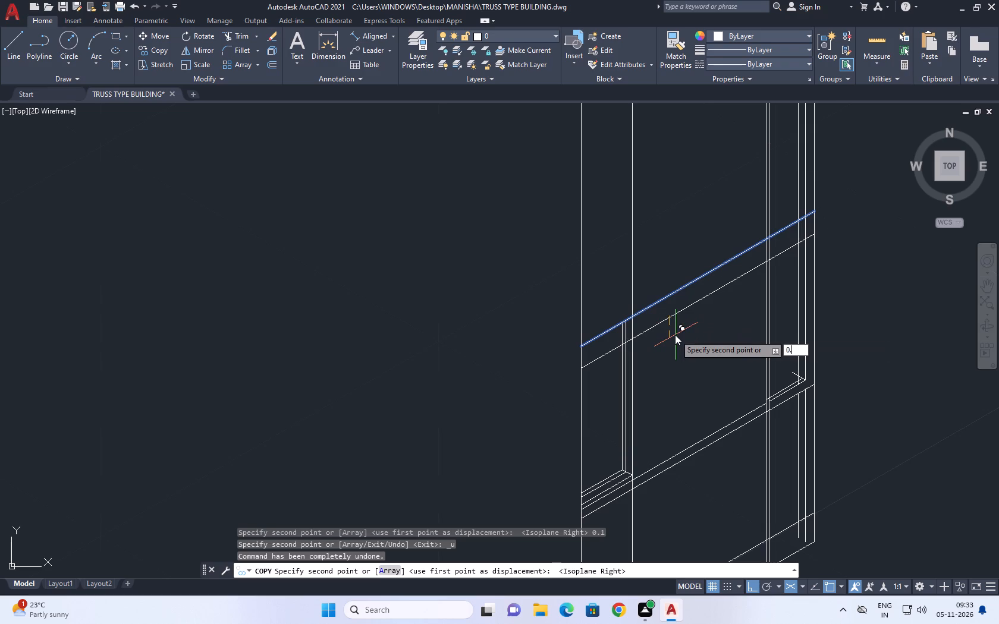
{"action": "key", "text": "2"}
{"action": "key", "text": "Return"}
{"action": "key", "text": "Escape"}
Trim both upper 30° lines between the small opening's outer vertical and the first bay-division vertical.
{"action": "middle_click_drag", "start_coordinate": [630, 331], "coordinate": [632, 332]}
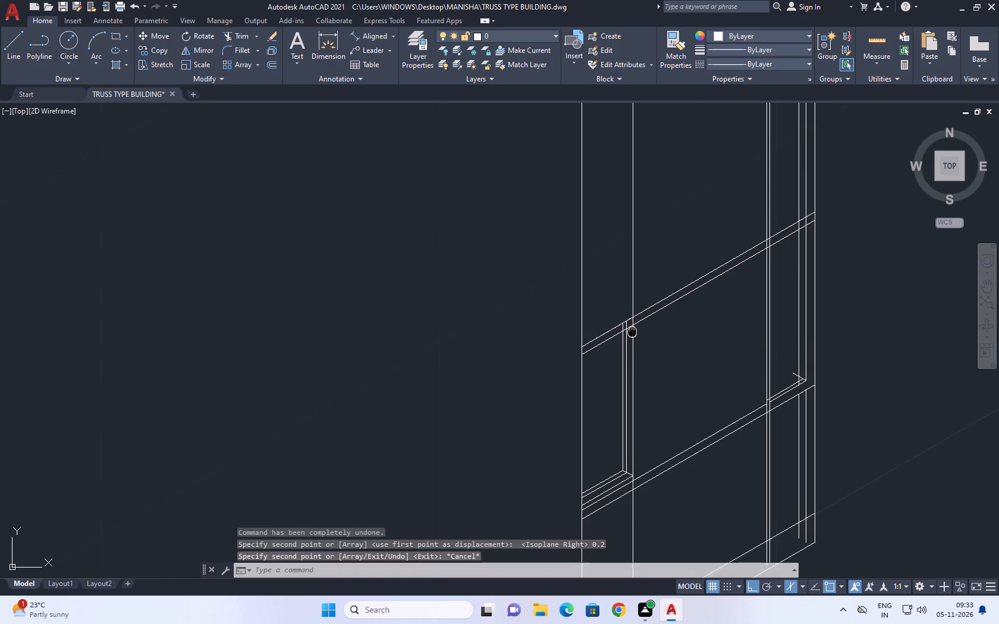
{"action": "middle_click_drag", "start_coordinate": [632, 332], "coordinate": [657, 347]}
{"action": "middle_click", "coordinate": [652, 389]}
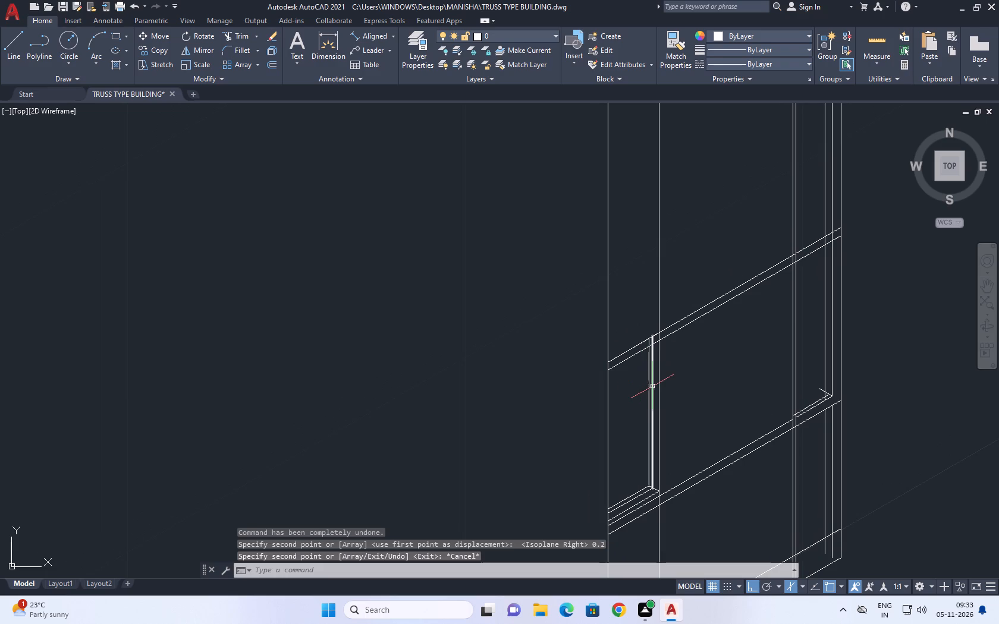
{"action": "key", "text": "t"}
{"action": "key", "text": "r"}
{"action": "key", "text": "space"}
{"action": "scroll", "coordinate": [654, 351], "scroll_direction": "up", "scroll_amount": 2}
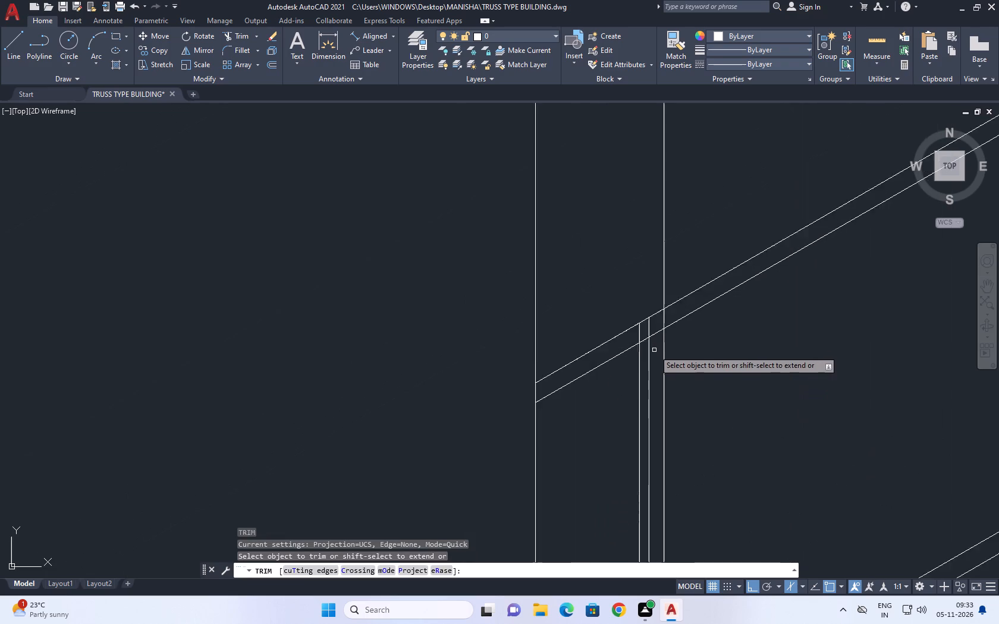
{"action": "scroll", "coordinate": [654, 350], "scroll_direction": "up", "scroll_amount": 1}
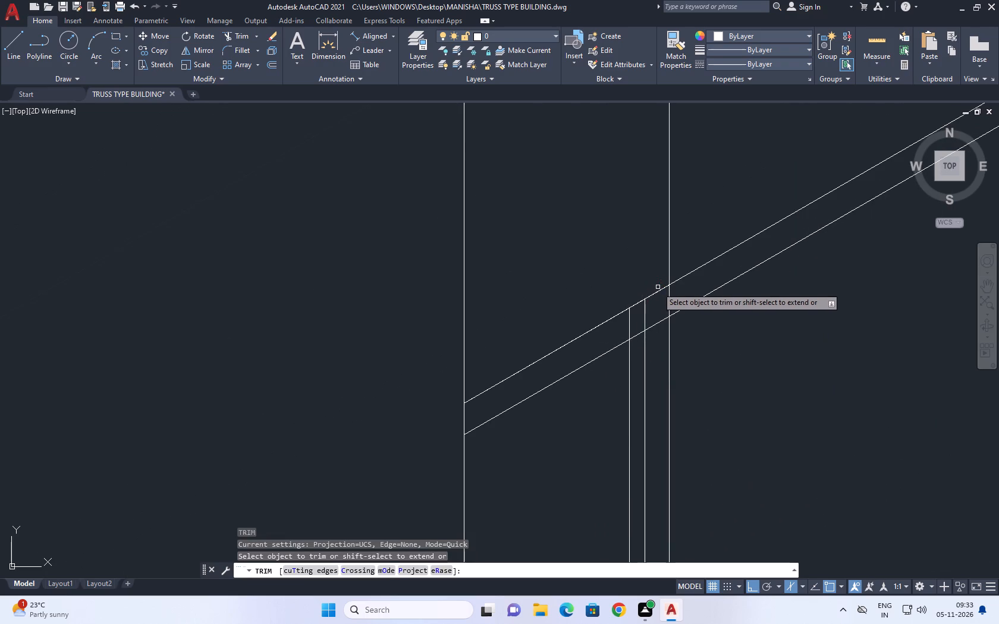
{"action": "scroll", "coordinate": [653, 315], "scroll_direction": "down", "scroll_amount": 2}
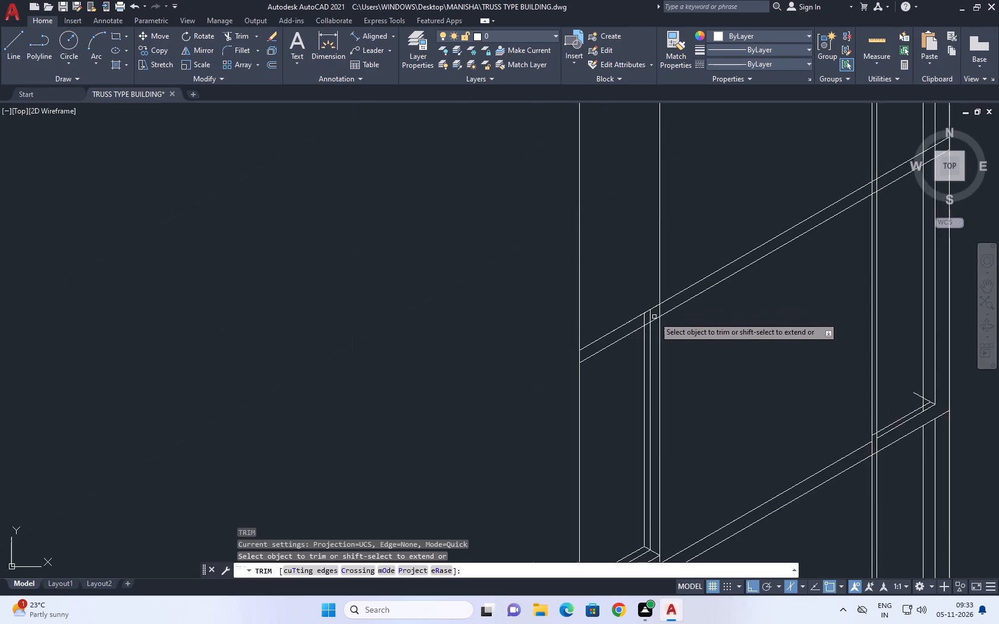
{"action": "scroll", "coordinate": [654, 317], "scroll_direction": "down", "scroll_amount": 1}
{"action": "middle_click", "coordinate": [654, 322]}
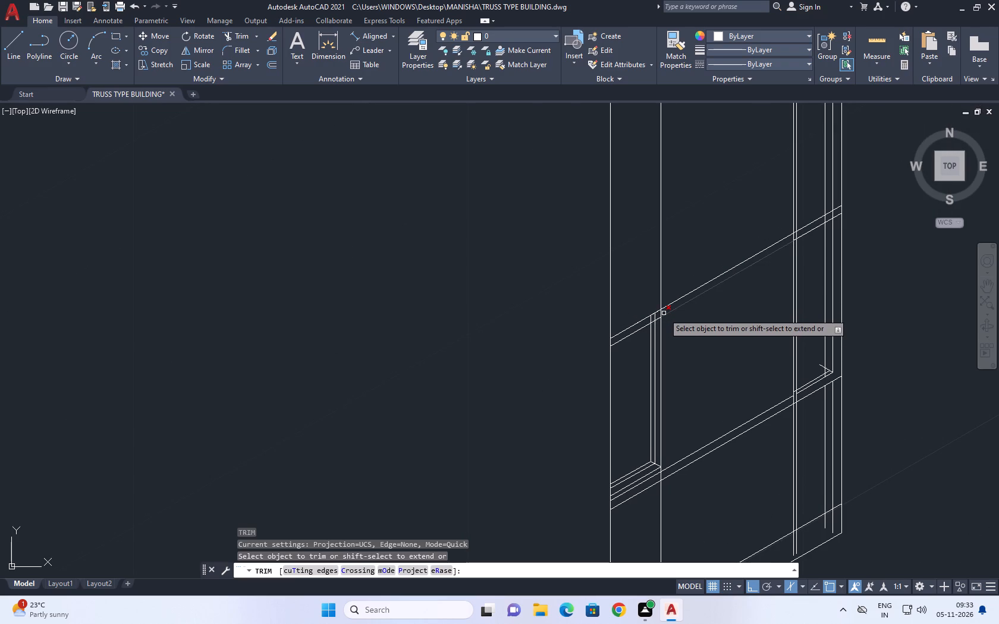
{"action": "left_click", "coordinate": [702, 332]}
{"action": "left_click", "coordinate": [698, 238]}
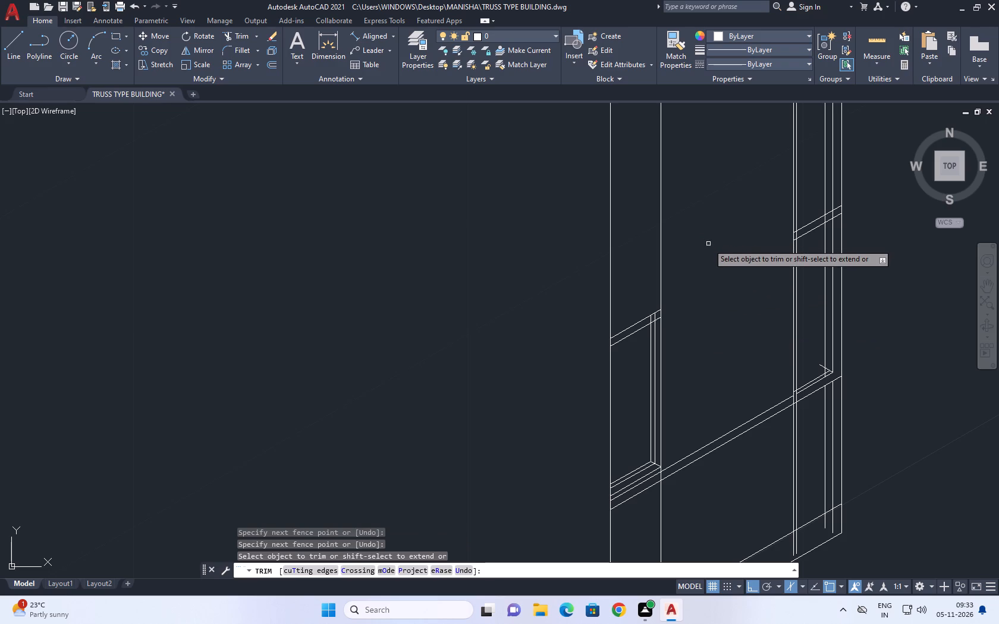
{"action": "right_click", "coordinate": [706, 250]}
{"action": "left_click", "coordinate": [724, 270]}
Move the lower of the two short upper 30° segments in the right-end bay straight up about 0.07.
{"action": "middle_click_drag", "start_coordinate": [727, 267], "coordinate": [714, 273]}
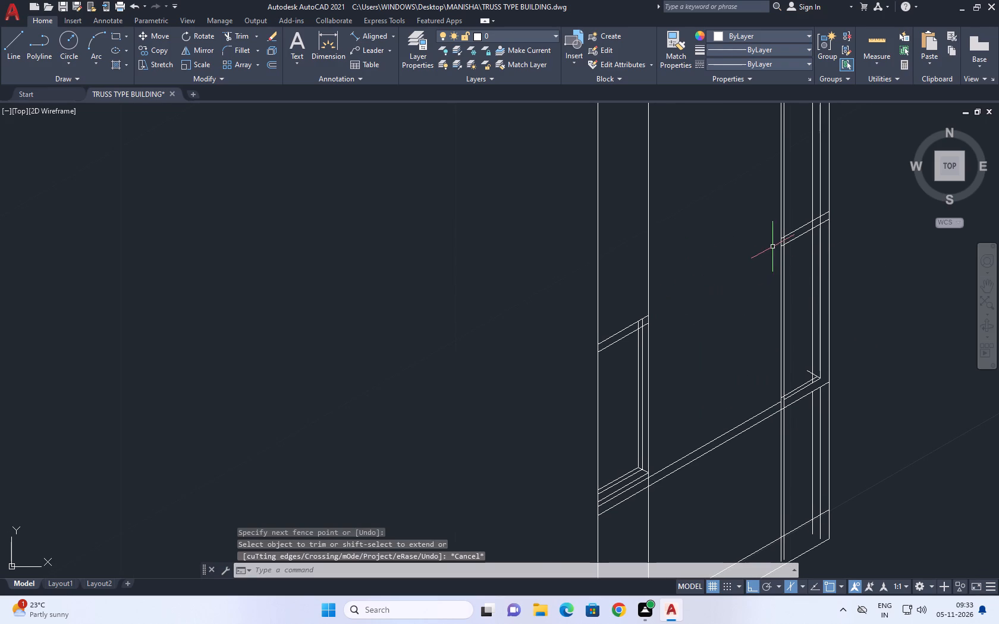
{"action": "middle_click_drag", "start_coordinate": [772, 245], "coordinate": [702, 302]}
{"action": "scroll", "coordinate": [734, 283], "scroll_direction": "up", "scroll_amount": 1}
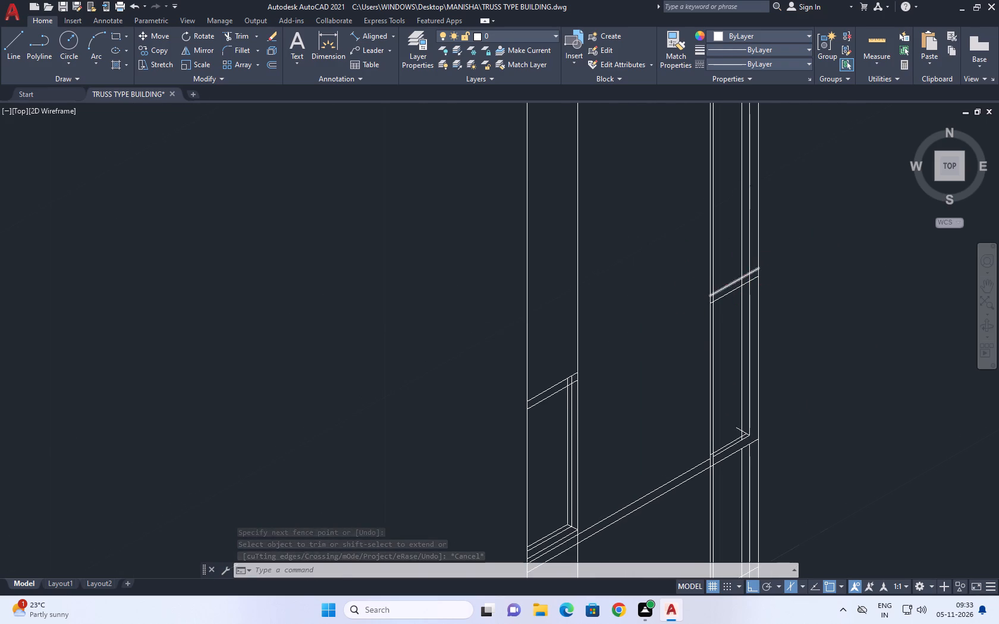
{"action": "scroll", "coordinate": [734, 283], "scroll_direction": "up", "scroll_amount": 2}
{"action": "left_click", "coordinate": [731, 299]}
{"action": "left_click", "coordinate": [719, 327]}
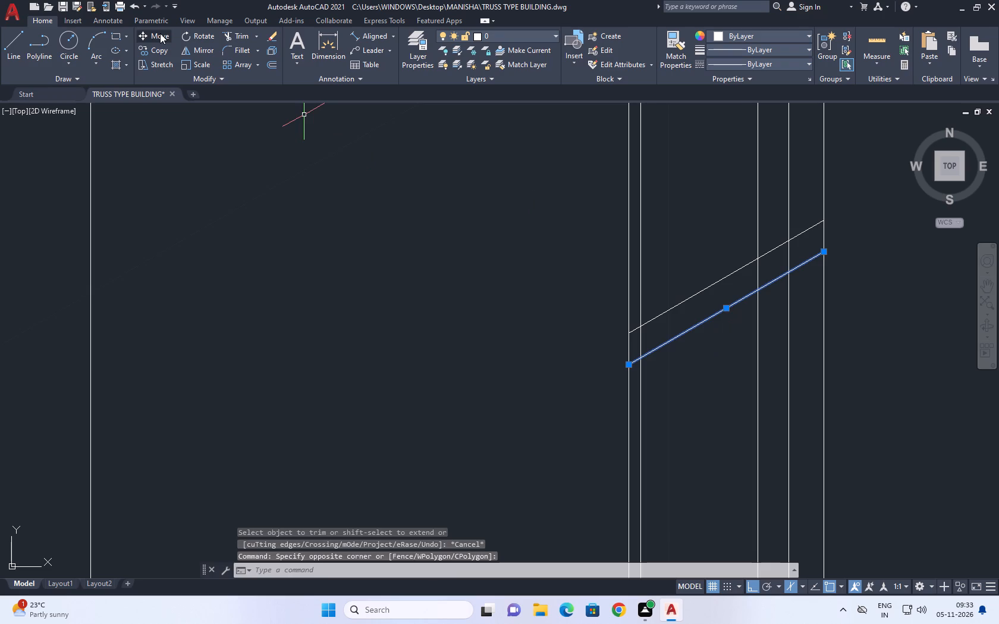
{"action": "left_click", "coordinate": [160, 33]}
{"action": "scroll", "coordinate": [698, 297], "scroll_direction": "up", "scroll_amount": 2}
{"action": "left_click", "coordinate": [710, 320]}
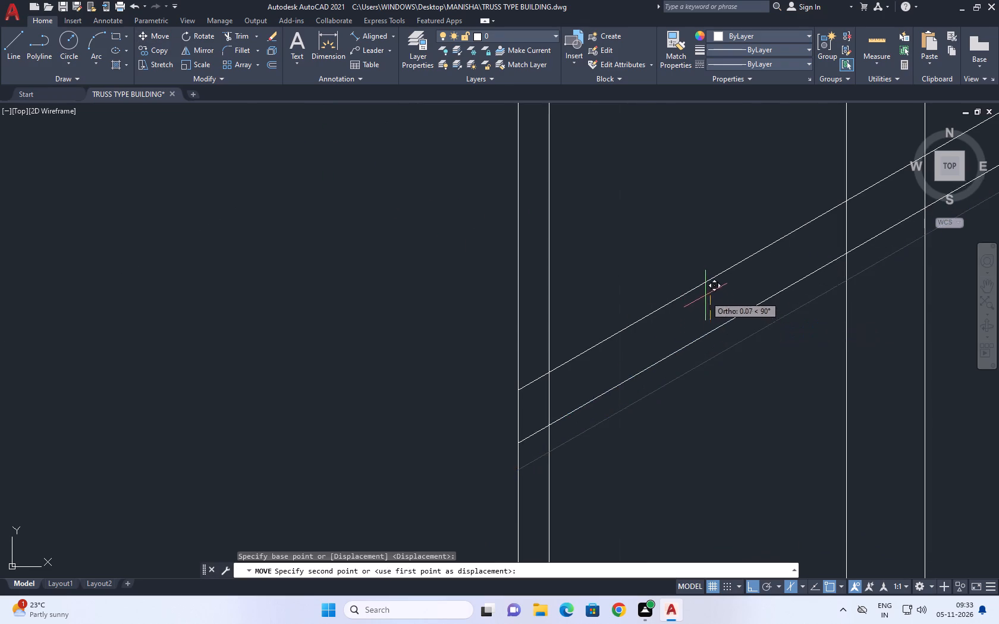
{"action": "left_click", "coordinate": [705, 295]}
{"action": "scroll", "coordinate": [614, 313], "scroll_direction": "down", "scroll_amount": 3}
{"action": "middle_click_drag", "start_coordinate": [669, 336], "coordinate": [680, 320]}
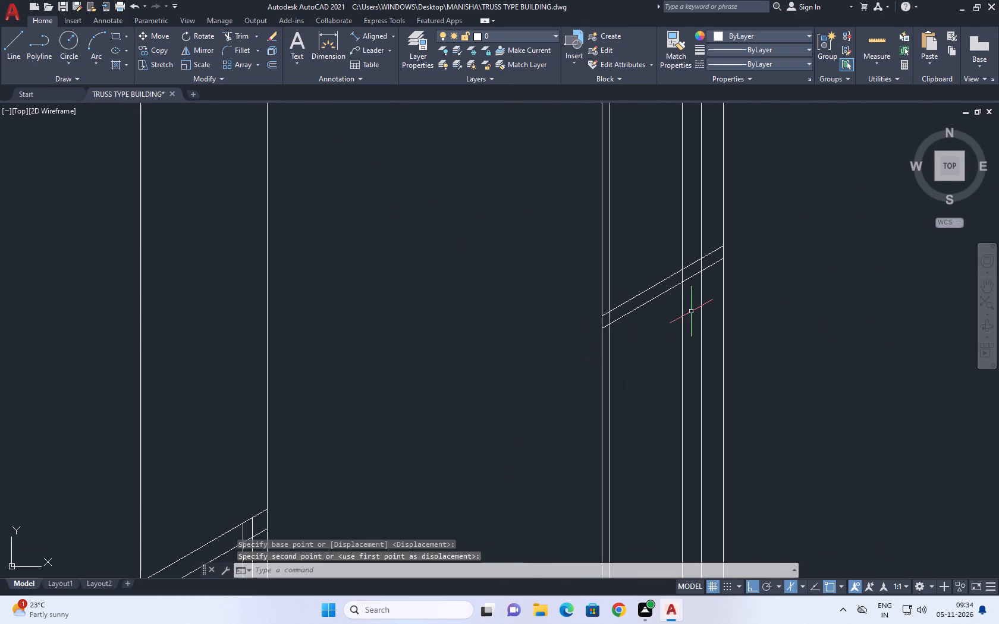
Trim the ends of the two bay-division verticals and both inner right-end verticals below the upper base 30° line.
{"action": "scroll", "coordinate": [714, 333], "scroll_direction": "down", "scroll_amount": 1}
{"action": "scroll", "coordinate": [765, 284], "scroll_direction": "down", "scroll_amount": 2}
{"action": "middle_click_drag", "start_coordinate": [774, 272], "coordinate": [774, 294]}
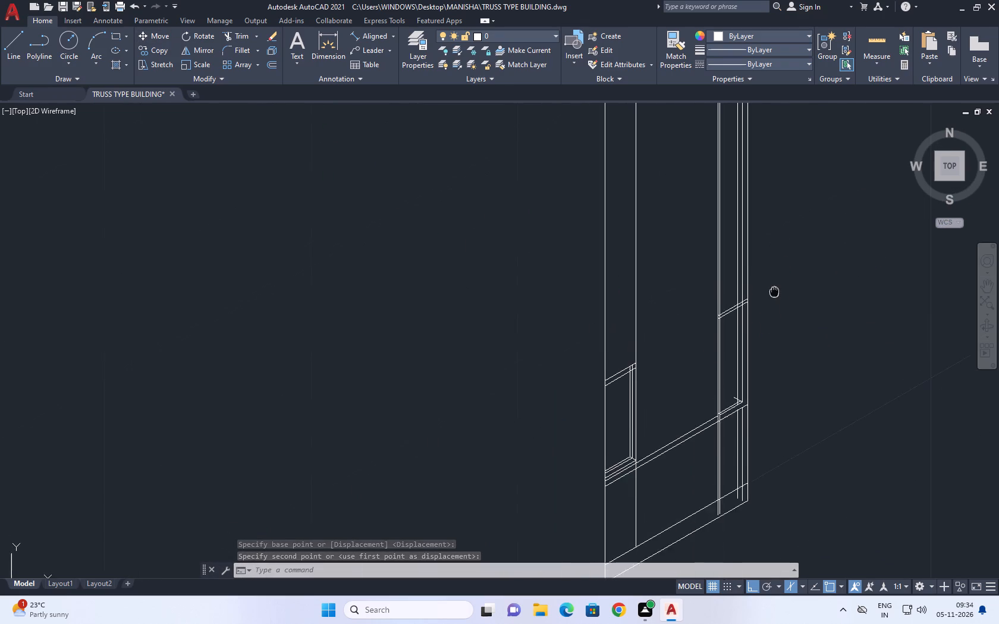
{"action": "middle_click_drag", "start_coordinate": [774, 294], "coordinate": [759, 336]}
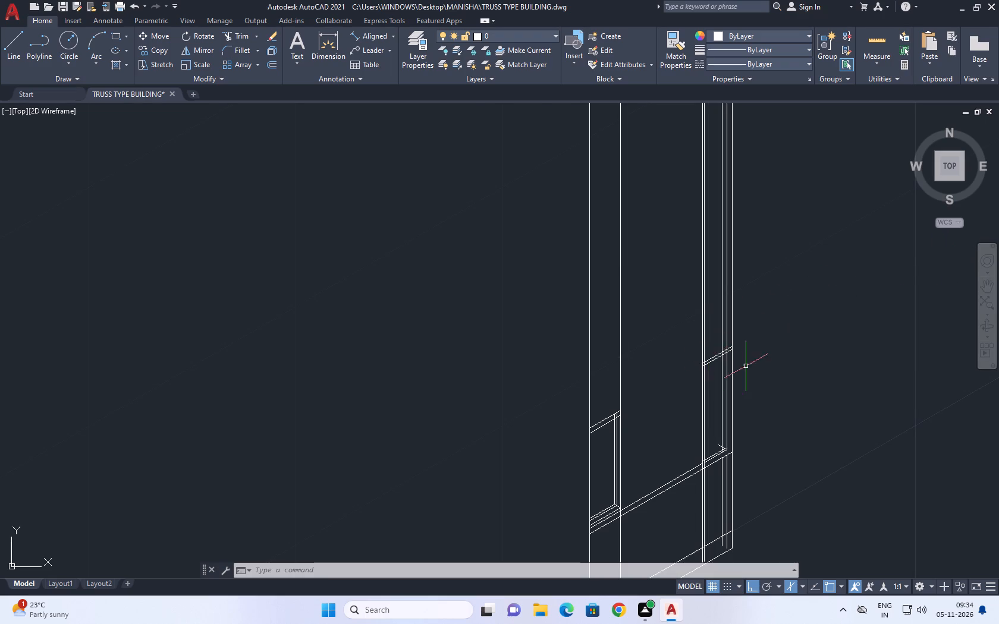
{"action": "middle_click_drag", "start_coordinate": [750, 366], "coordinate": [709, 276]}
{"action": "middle_click_drag", "start_coordinate": [709, 320], "coordinate": [711, 327]}
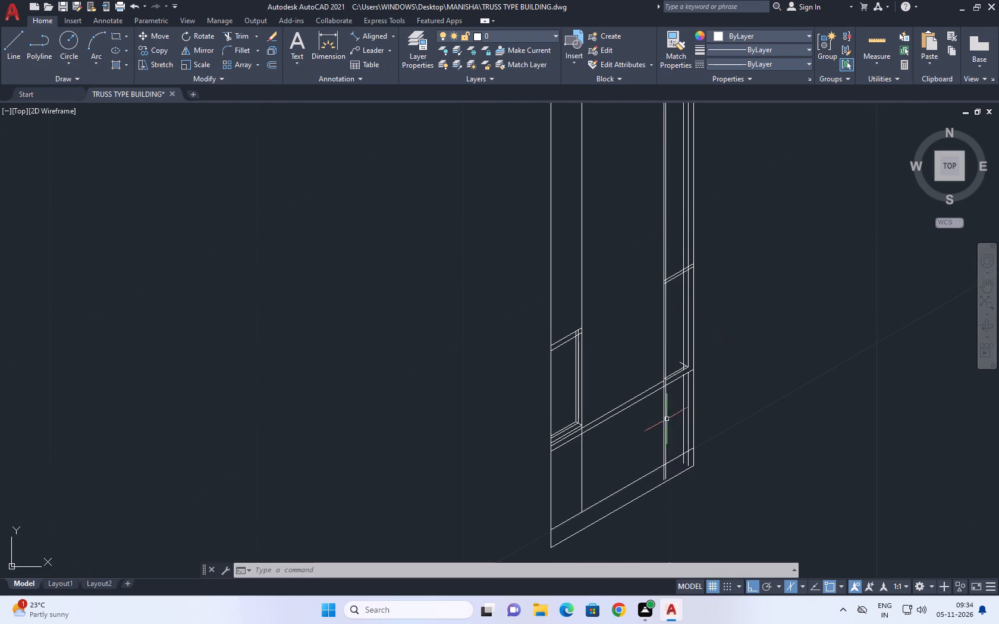
{"action": "scroll", "coordinate": [662, 399], "scroll_direction": "up", "scroll_amount": 1}
{"action": "middle_click_drag", "start_coordinate": [717, 389], "coordinate": [705, 288]}
{"action": "scroll", "coordinate": [709, 325], "scroll_direction": "down", "scroll_amount": 1}
{"action": "scroll", "coordinate": [705, 287], "scroll_direction": "up", "scroll_amount": 1}
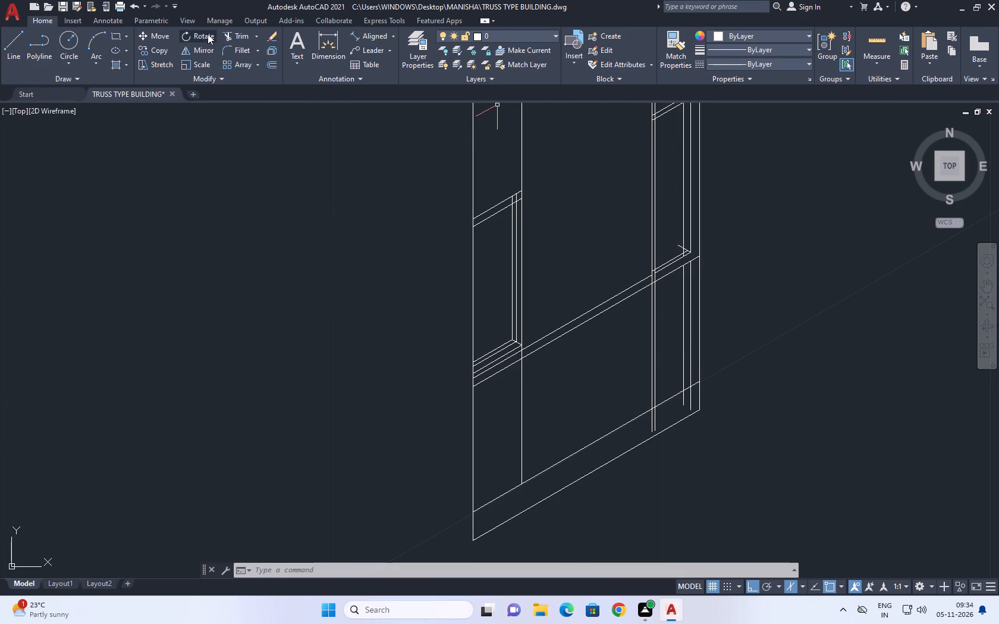
{"action": "left_click", "coordinate": [239, 33]}
{"action": "scroll", "coordinate": [700, 405], "scroll_direction": "up", "scroll_amount": 2}
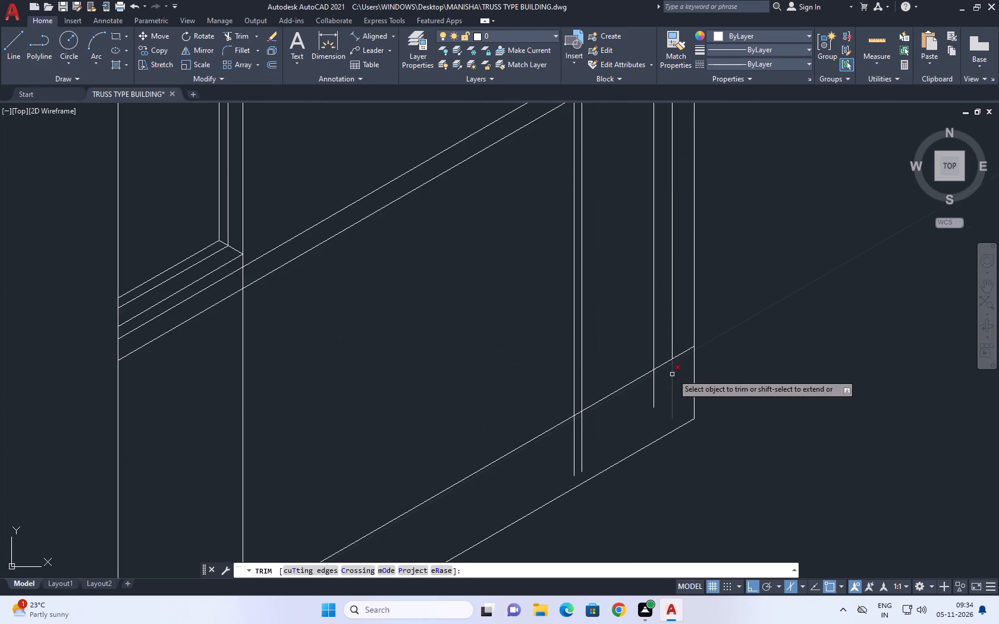
{"action": "left_click", "coordinate": [677, 368]}
{"action": "left_click", "coordinate": [524, 465]}
{"action": "right_click", "coordinate": [743, 370]}
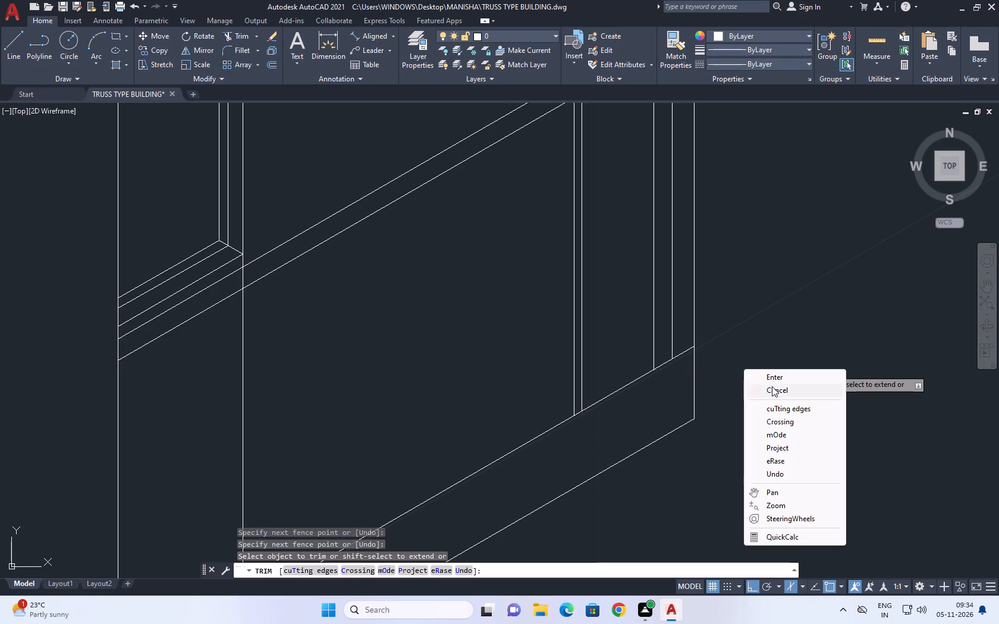
{"action": "left_click", "coordinate": [772, 387]}
Trim the upper base 30° line between the two closely spaced bay-division verticals.
{"action": "scroll", "coordinate": [759, 372], "scroll_direction": "down", "scroll_amount": 2}
{"action": "middle_click_drag", "start_coordinate": [761, 326], "coordinate": [762, 336]}
{"action": "scroll", "coordinate": [762, 336], "scroll_direction": "down", "scroll_amount": 1}
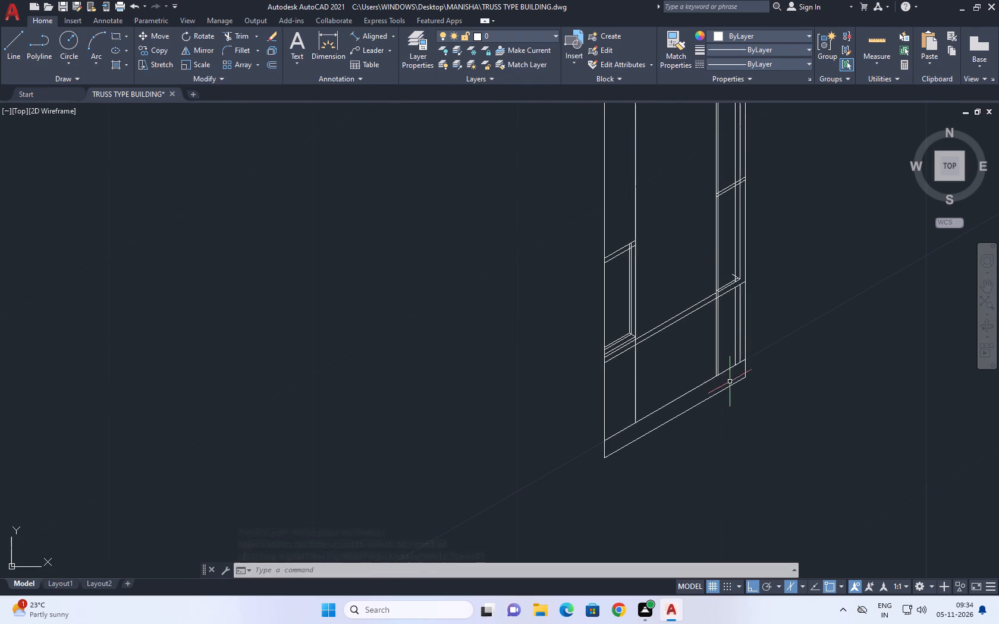
{"action": "scroll", "coordinate": [728, 383], "scroll_direction": "up", "scroll_amount": 2}
{"action": "left_click", "coordinate": [244, 34]}
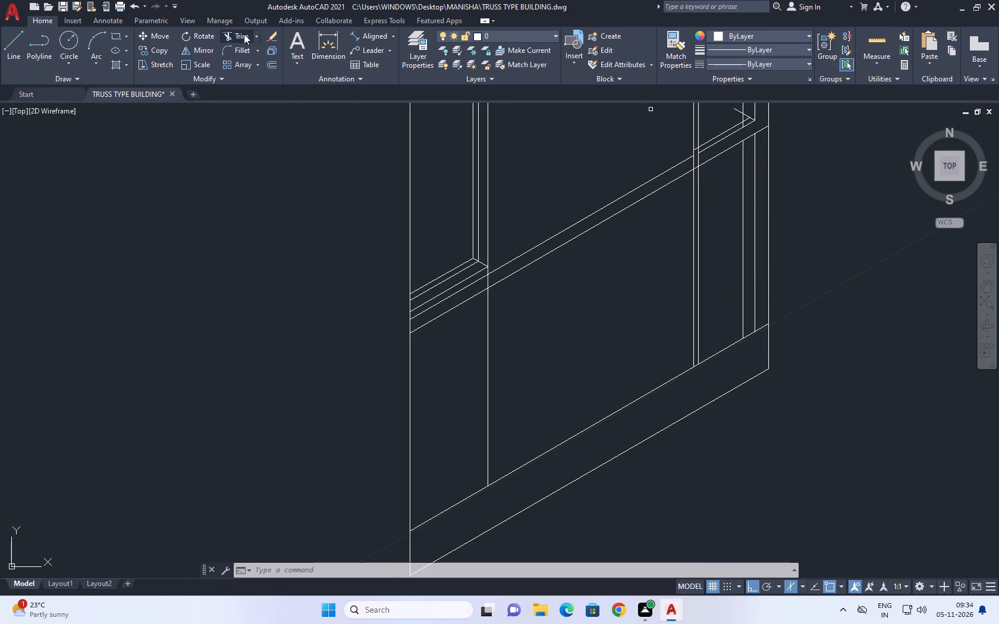
{"action": "scroll", "coordinate": [661, 373], "scroll_direction": "up", "scroll_amount": 3}
{"action": "left_click", "coordinate": [750, 347]}
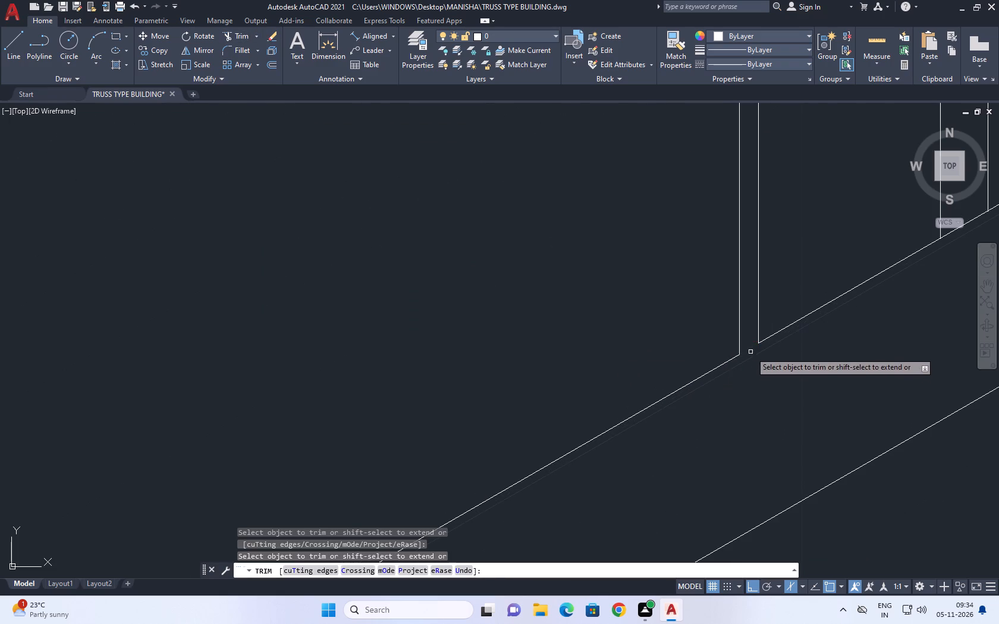
Copy the short upper base 30° segment in the right-end bay straight up 0.2.
{"action": "right_click", "coordinate": [637, 315]}
{"action": "left_click", "coordinate": [660, 333]}
{"action": "scroll", "coordinate": [582, 302], "scroll_direction": "down", "scroll_amount": 4}
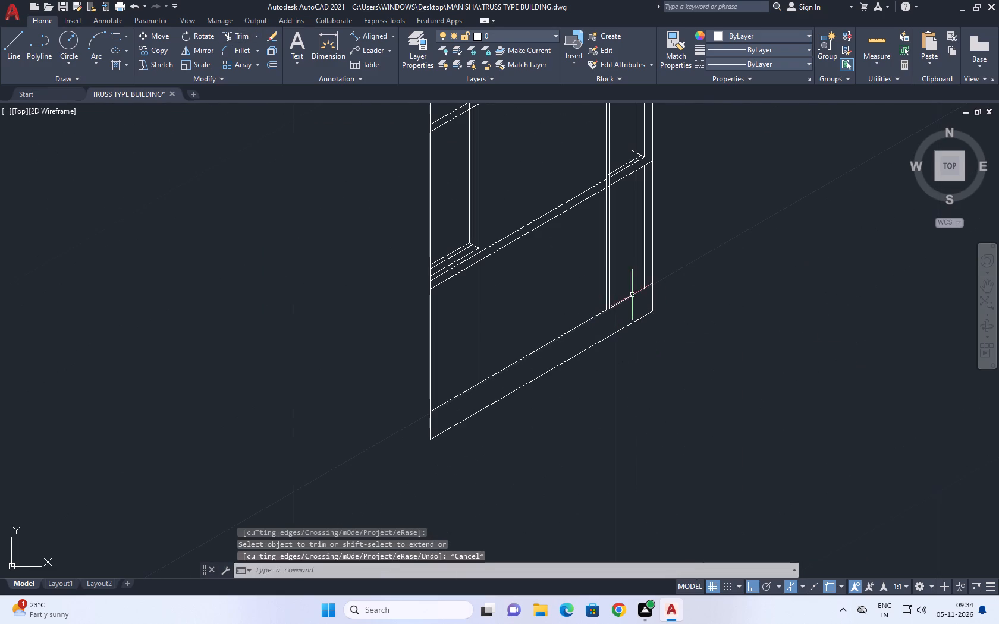
{"action": "left_click", "coordinate": [629, 298]}
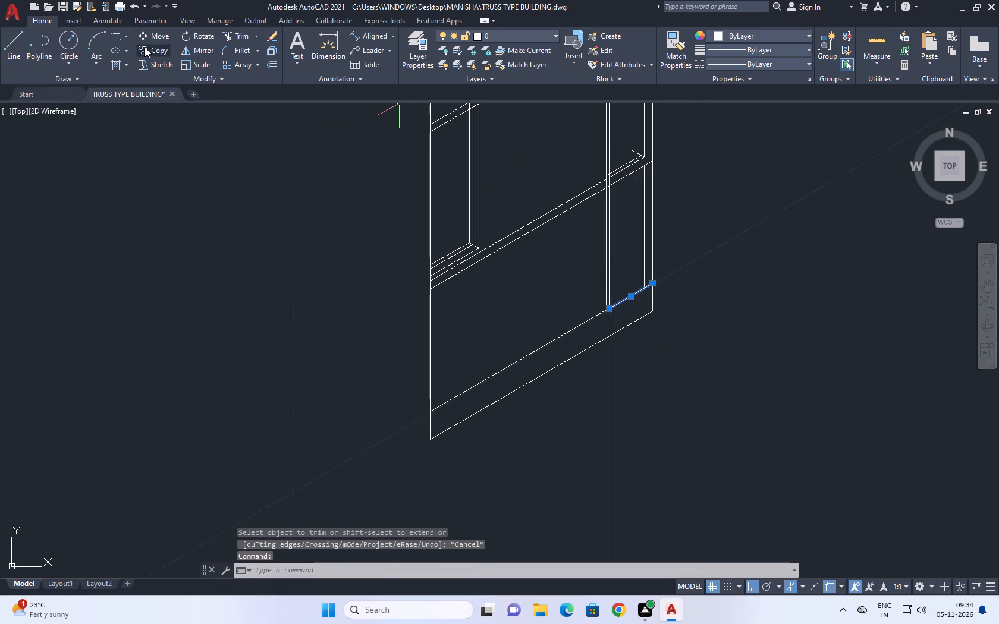
{"action": "left_click", "coordinate": [145, 47]}
{"action": "scroll", "coordinate": [611, 281], "scroll_direction": "up", "scroll_amount": 2}
{"action": "left_click", "coordinate": [657, 279]}
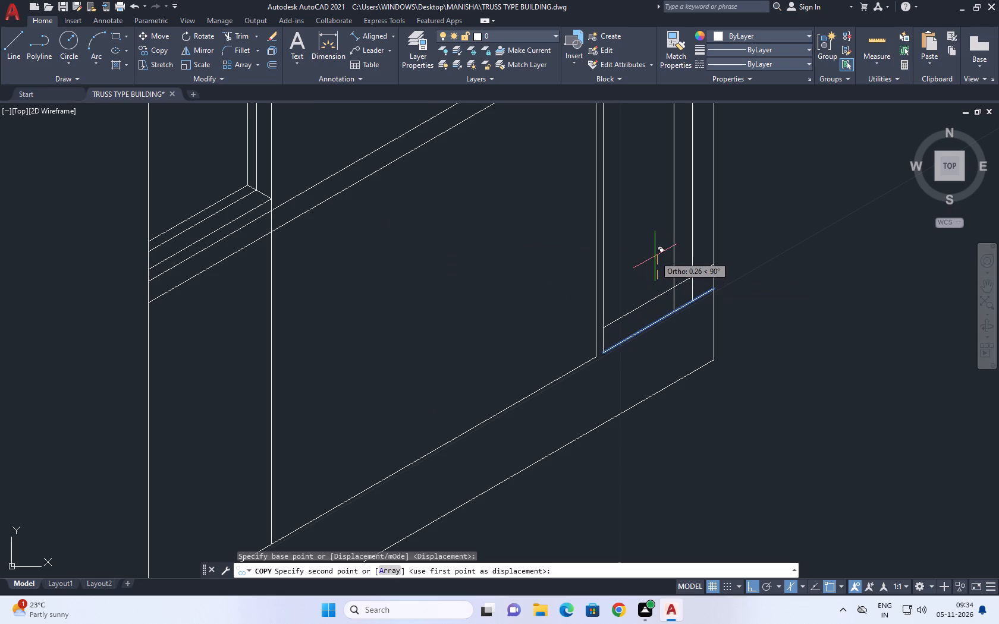
{"action": "type", "text": "0.01"}
{"action": "key", "text": "Return"}
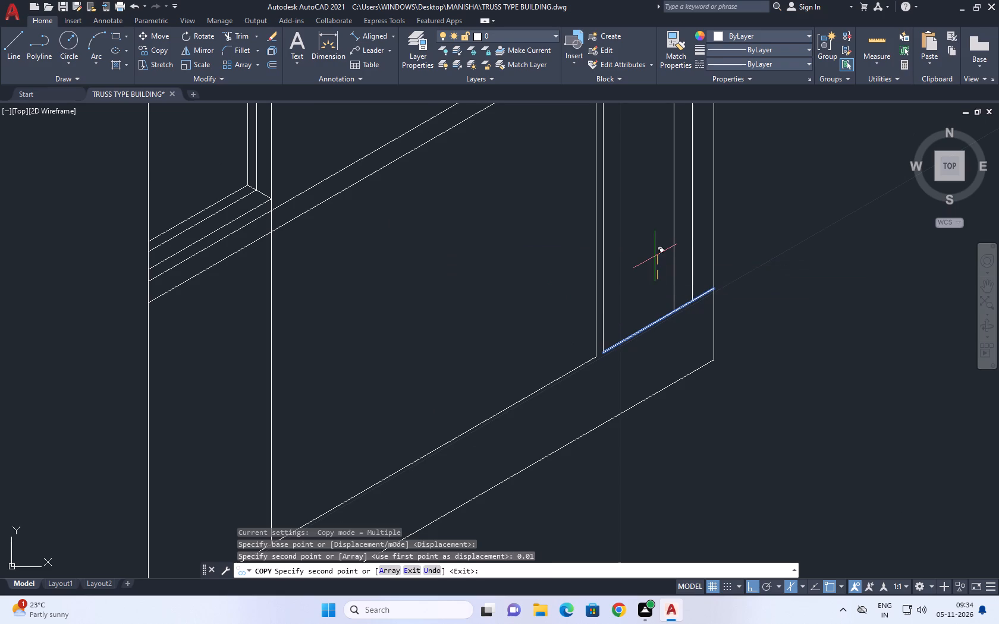
{"action": "key", "text": "ctrl+z"}
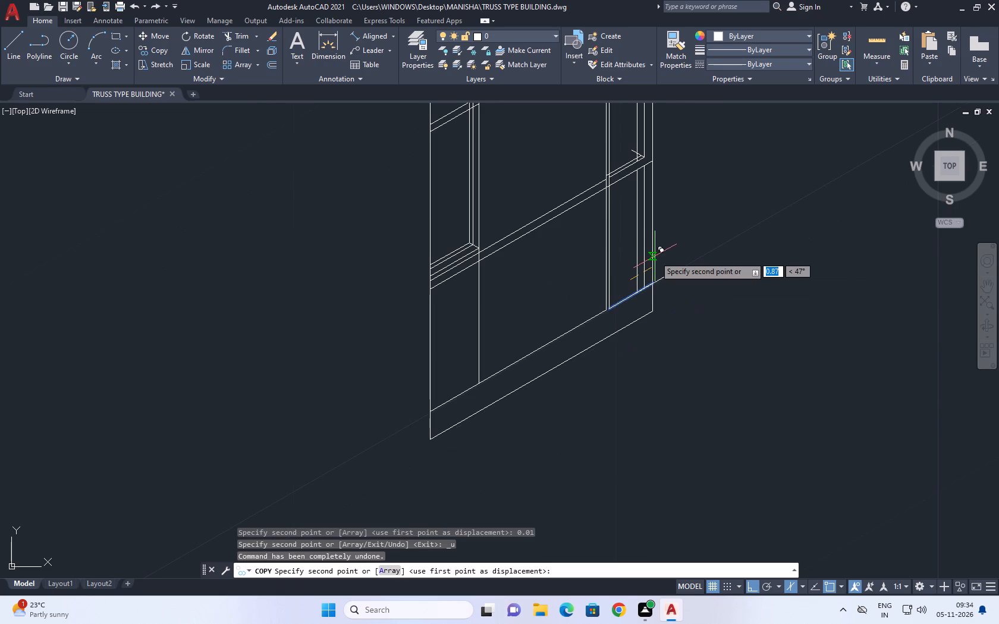
{"action": "type", "text": "0.2"}
{"action": "key", "text": "Return"}
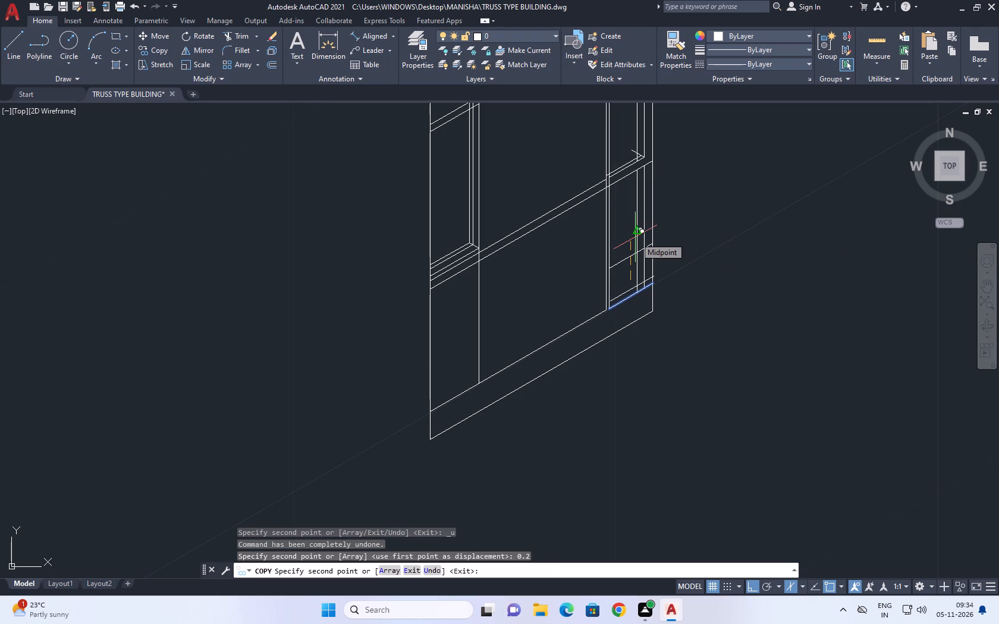
{"action": "right_click", "coordinate": [635, 237]}
{"action": "left_click", "coordinate": [662, 260]}
{"action": "scroll", "coordinate": [632, 304], "scroll_direction": "up", "scroll_amount": 2}
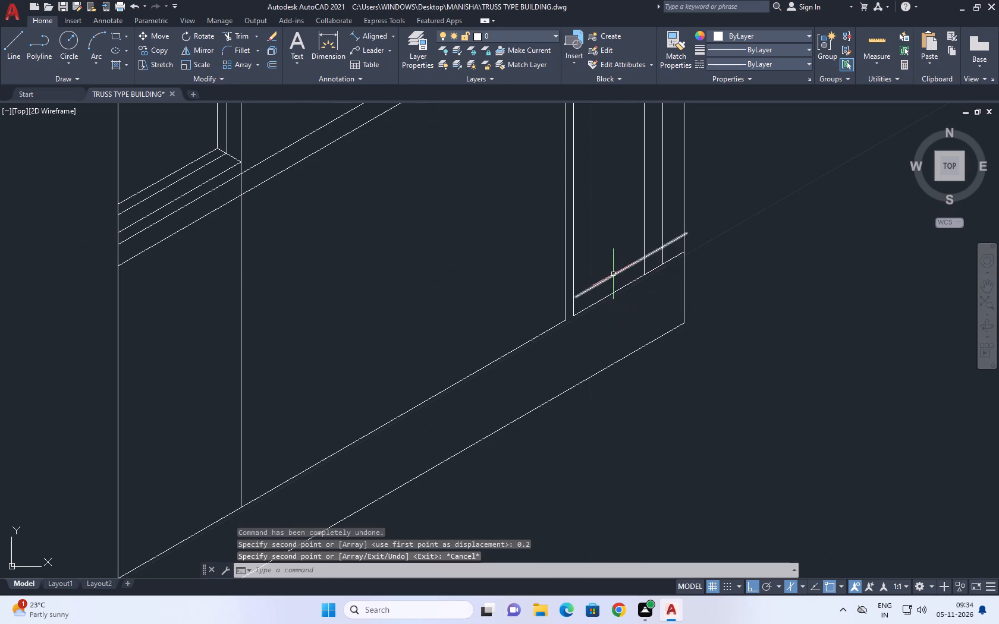
Copy the raised short 30° segment in the right-end bay straight up another 0.05.
{"action": "left_click", "coordinate": [613, 274]}
{"action": "middle_click_drag", "start_coordinate": [595, 264], "coordinate": [613, 307]}
{"action": "left_click", "coordinate": [154, 52]}
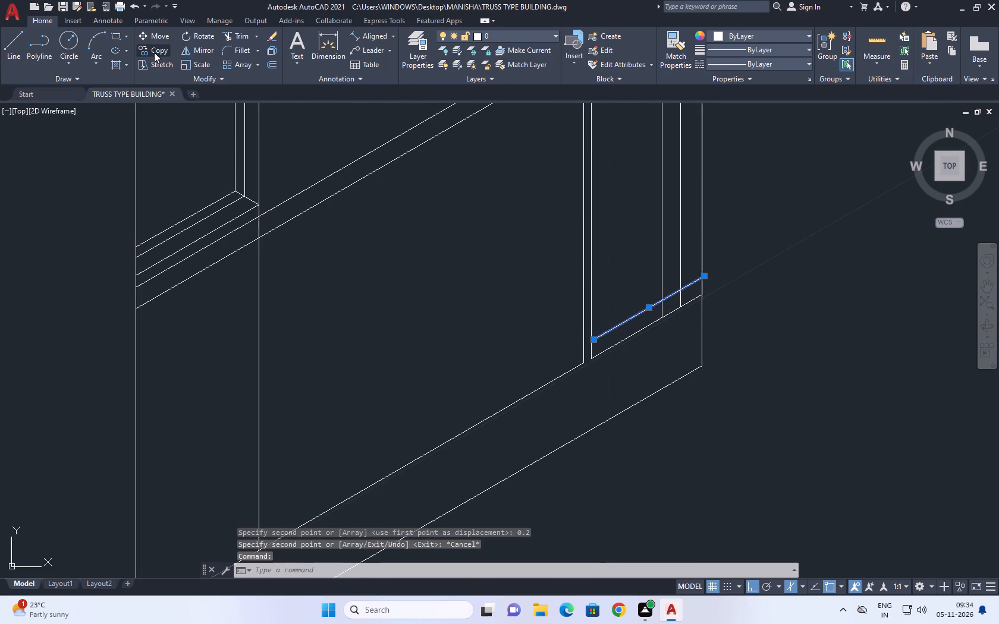
{"action": "left_click", "coordinate": [596, 300]}
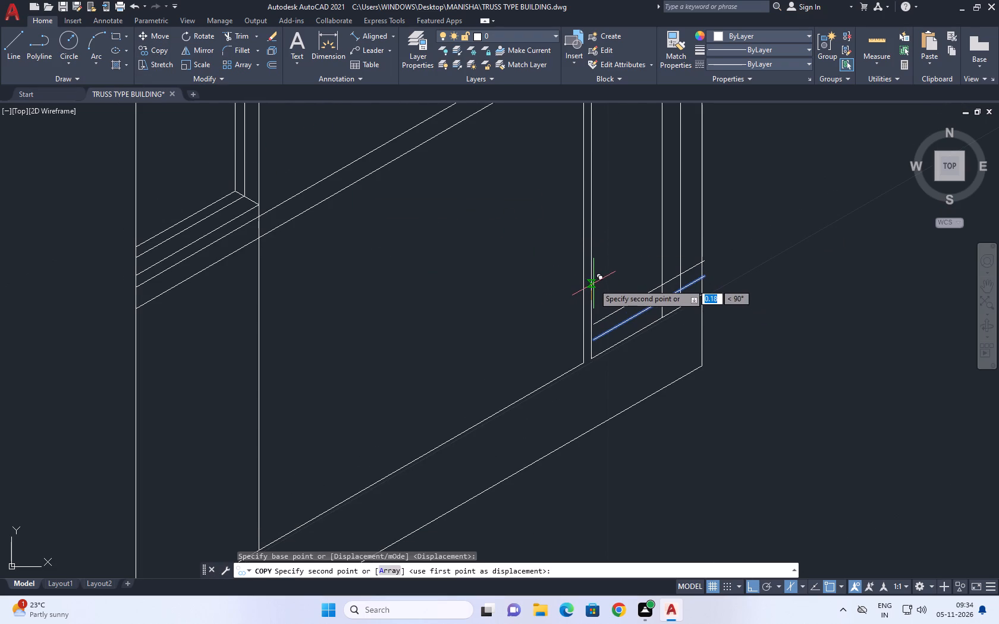
{"action": "type", "text": "0.01"}
{"action": "key", "text": "Return"}
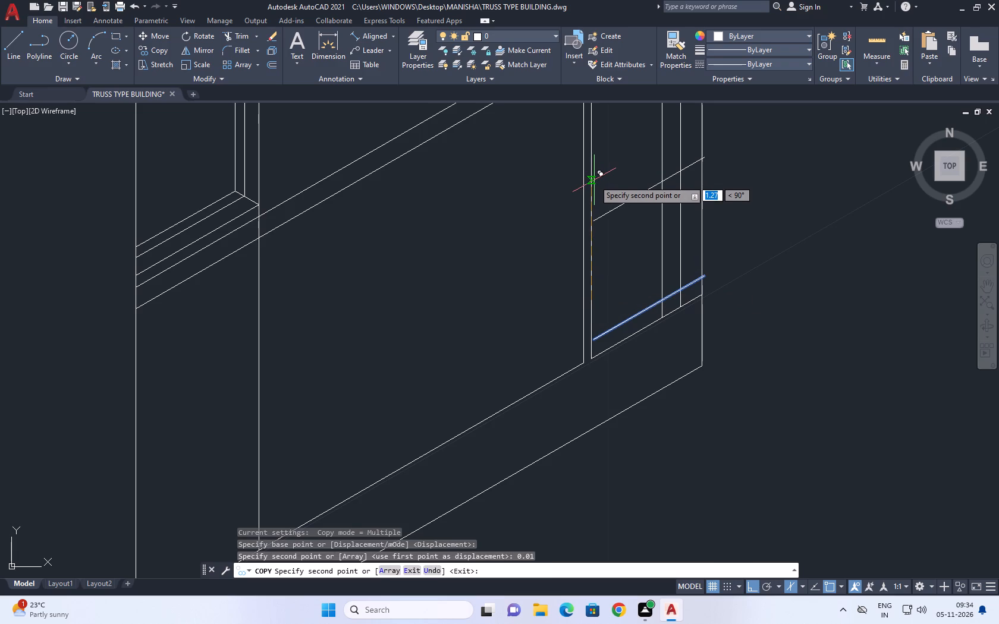
{"action": "key", "text": "ctrl+z"}
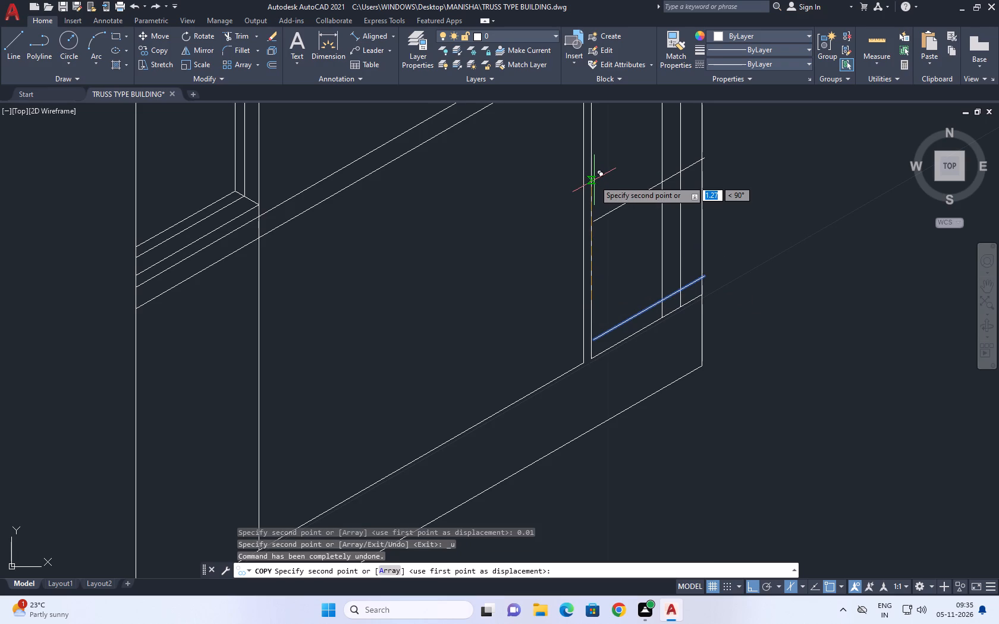
{"action": "type", "text": "0.0"}
{"action": "key", "text": "5"}
{"action": "key", "text": "Return"}
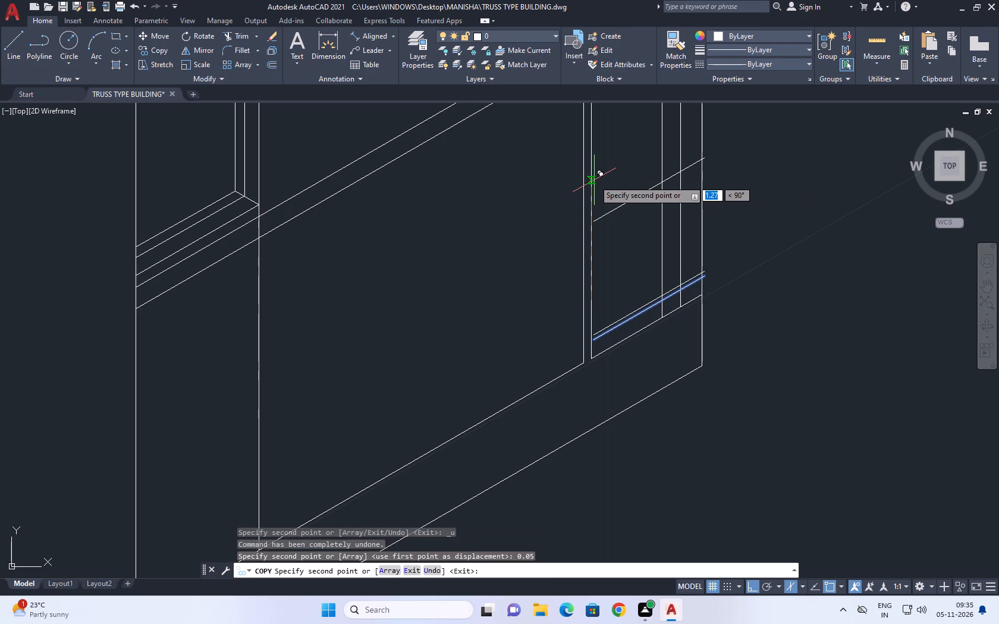
{"action": "right_click", "coordinate": [725, 247]}
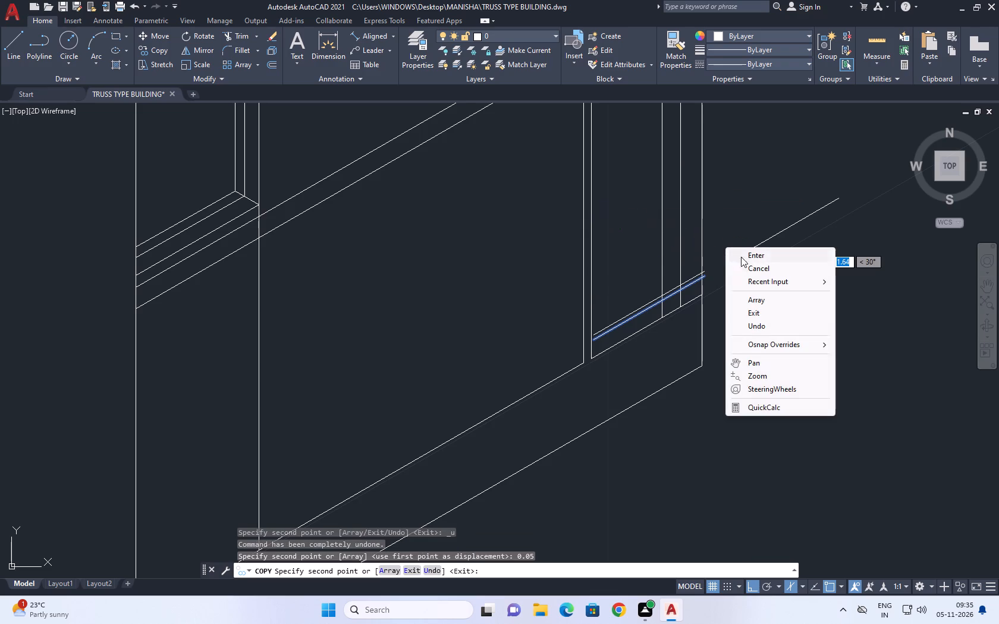
{"action": "left_click", "coordinate": [755, 269]}
Trim the lower mid-height 30° line and both new short 30° lines between the outermost inner vertical and the wall's end vertical.
{"action": "middle_click_drag", "start_coordinate": [701, 258], "coordinate": [727, 390]}
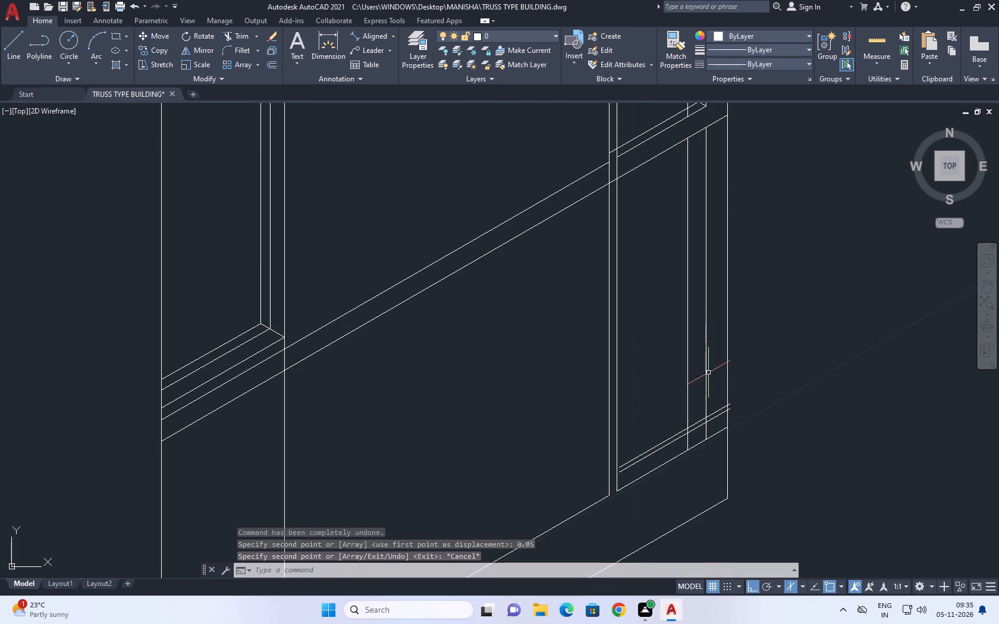
{"action": "middle_click_drag", "start_coordinate": [719, 306], "coordinate": [731, 364]}
{"action": "left_click_drag", "start_coordinate": [240, 33], "coordinate": [301, 118]}
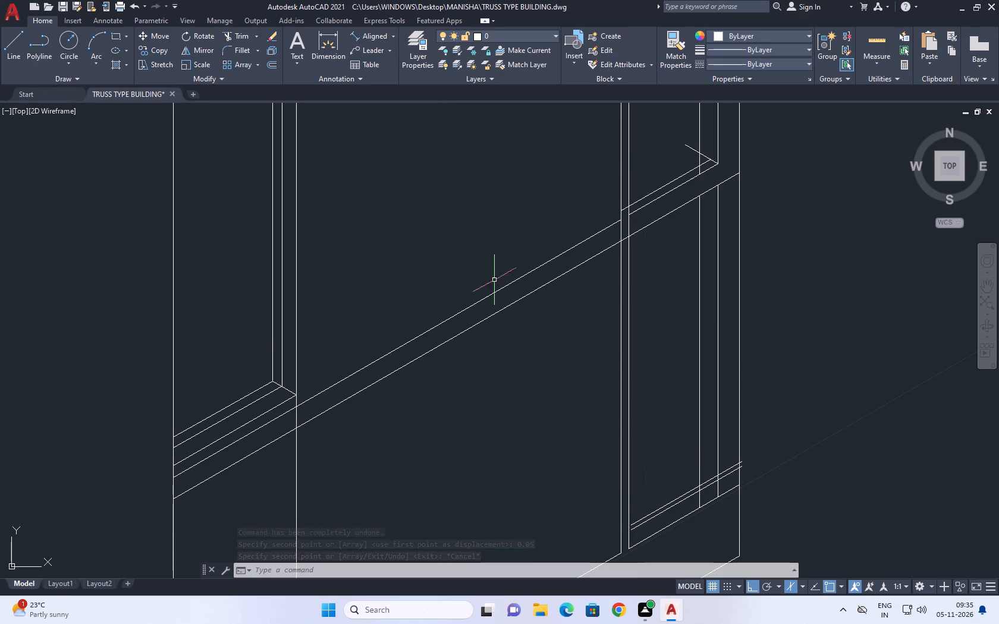
{"action": "left_click", "coordinate": [241, 37]}
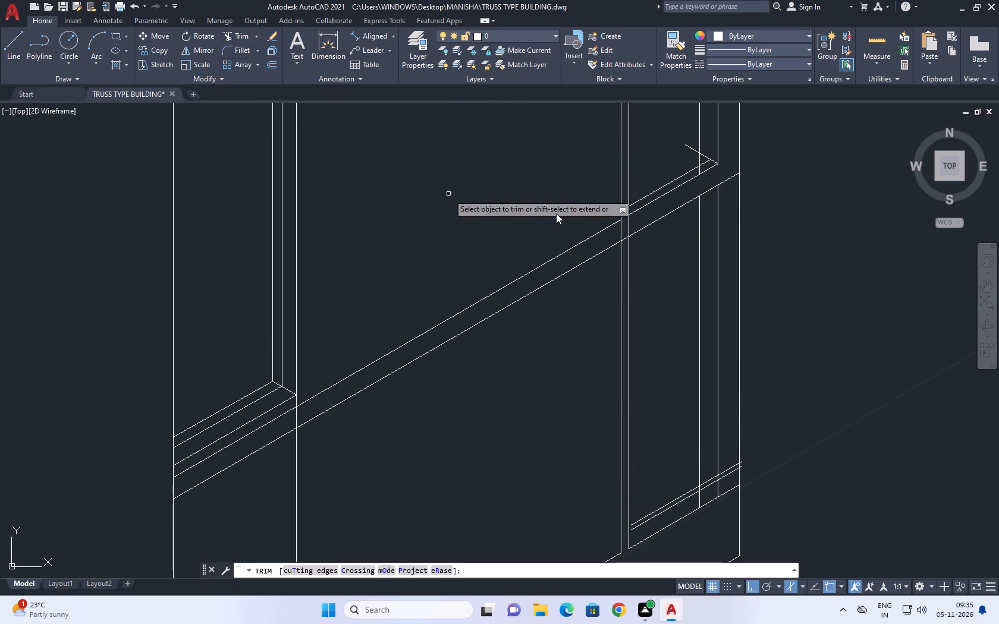
{"action": "left_click", "coordinate": [724, 182]}
{"action": "middle_click_drag", "start_coordinate": [752, 316], "coordinate": [747, 185]}
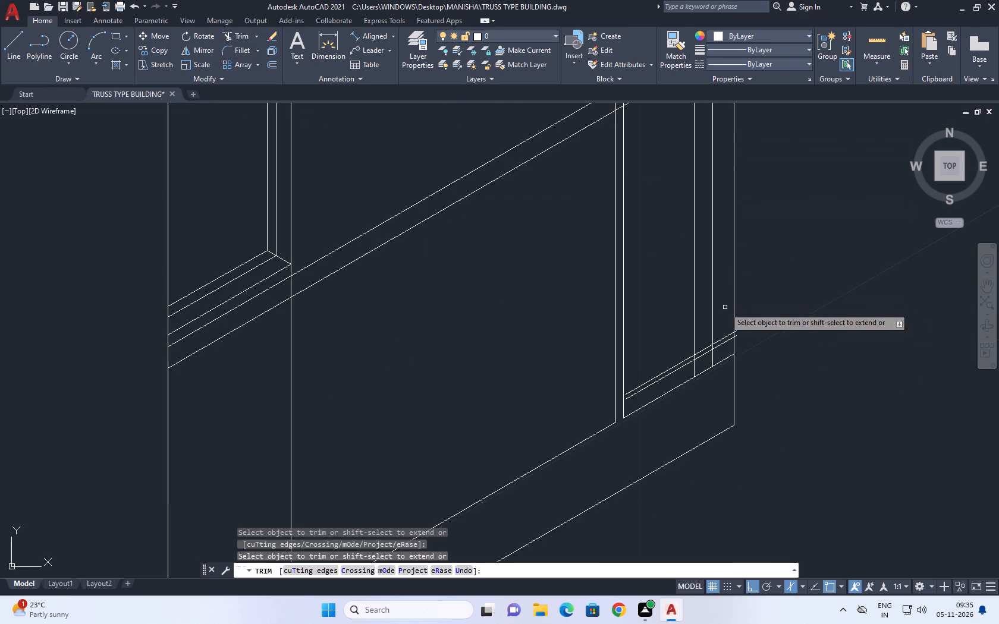
{"action": "scroll", "coordinate": [721, 338], "scroll_direction": "up", "scroll_amount": 3}
{"action": "left_click_drag", "start_coordinate": [725, 371], "coordinate": [725, 364]}
{"action": "left_click", "coordinate": [718, 285]}
Trim both inner right-end verticals below the lower copied 30° line, and remove the copied lines' stubs beyond the wall's end vertical.
{"action": "left_click", "coordinate": [692, 386]}
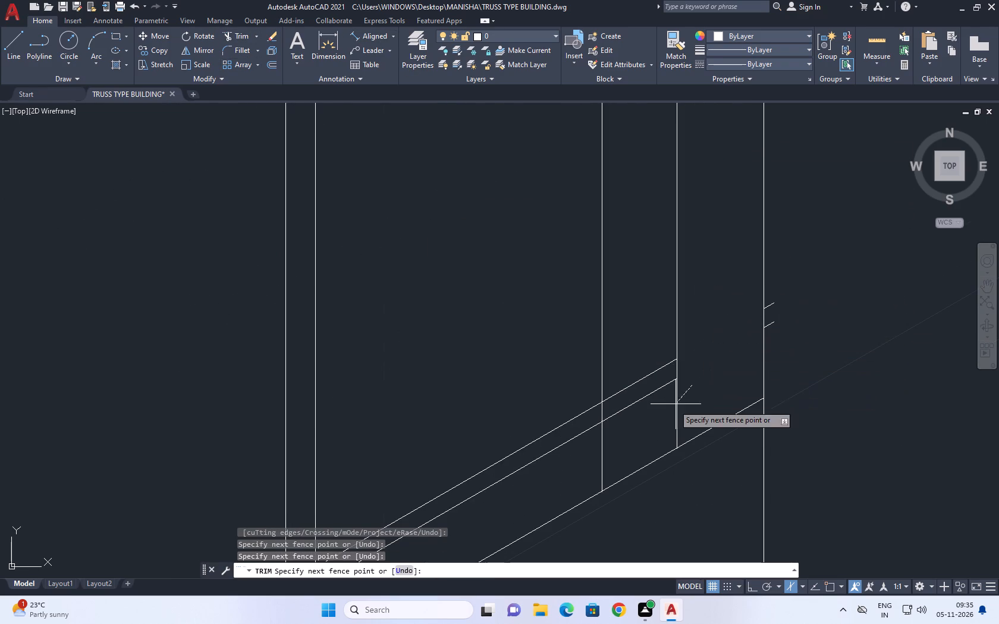
{"action": "middle_click_drag", "start_coordinate": [658, 415], "coordinate": [707, 319]}
{"action": "left_click", "coordinate": [612, 381]}
{"action": "scroll", "coordinate": [821, 213], "scroll_direction": "up", "scroll_amount": 2}
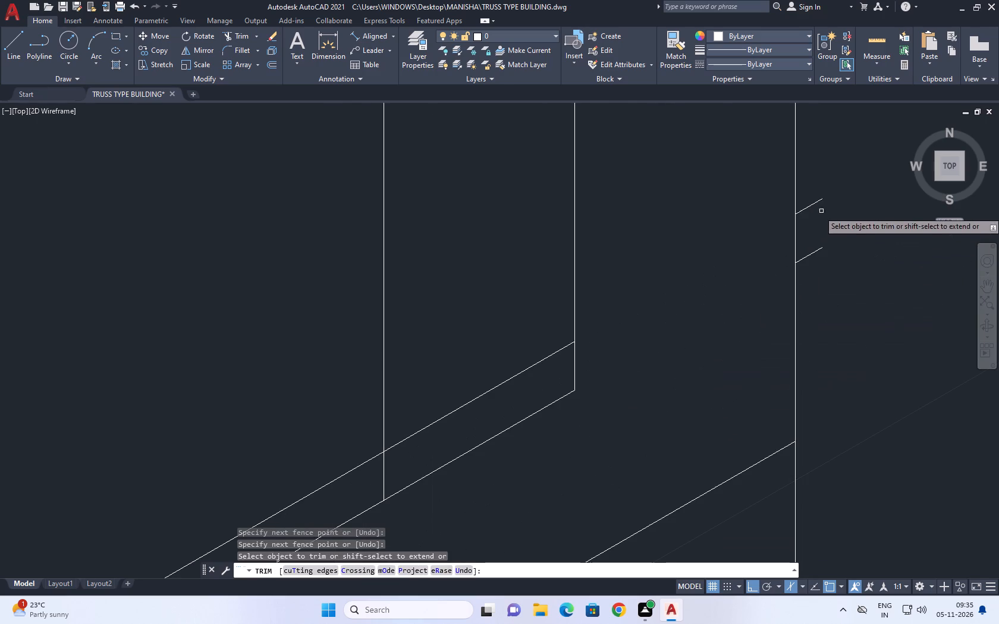
{"action": "left_click", "coordinate": [821, 190]}
{"action": "left_click_drag", "start_coordinate": [816, 278], "coordinate": [820, 296]}
{"action": "scroll", "coordinate": [779, 249], "scroll_direction": "up", "scroll_amount": 1}
{"action": "scroll", "coordinate": [779, 249], "scroll_direction": "down", "scroll_amount": 5}
{"action": "scroll", "coordinate": [670, 341], "scroll_direction": "down", "scroll_amount": 5}
{"action": "middle_click_drag", "start_coordinate": [676, 341], "coordinate": [688, 335]}
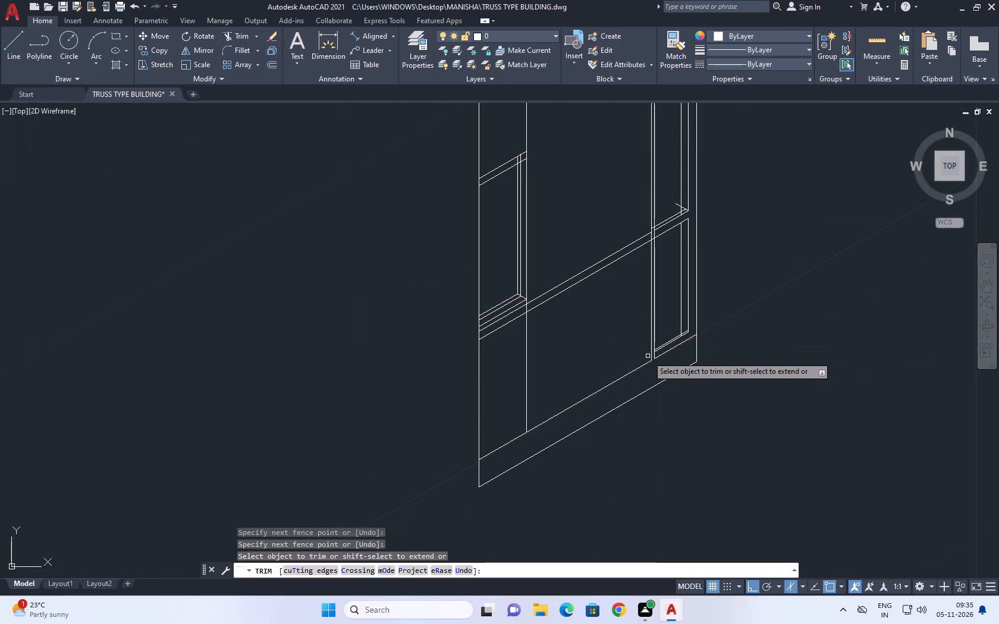
{"action": "scroll", "coordinate": [645, 343], "scroll_direction": "up", "scroll_amount": 3}
{"action": "scroll", "coordinate": [692, 384], "scroll_direction": "down", "scroll_amount": 1}
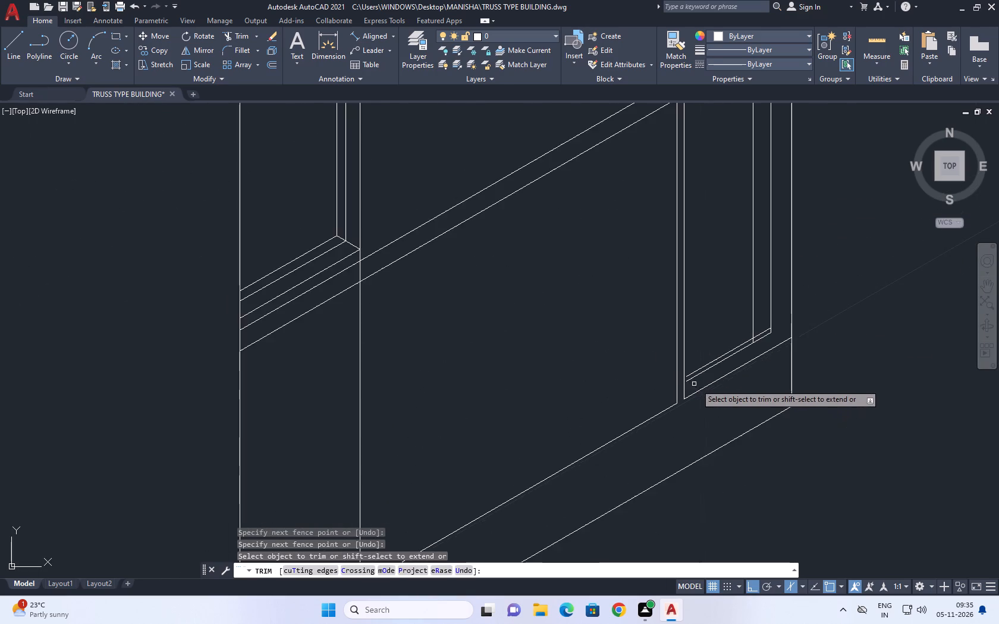
{"action": "scroll", "coordinate": [724, 382], "scroll_direction": "down", "scroll_amount": 1}
{"action": "key", "text": "Escape"}
Extend the two copied 30° lines to the nearer bay-division vertical.
{"action": "key", "text": "e"}
{"action": "key", "text": "x"}
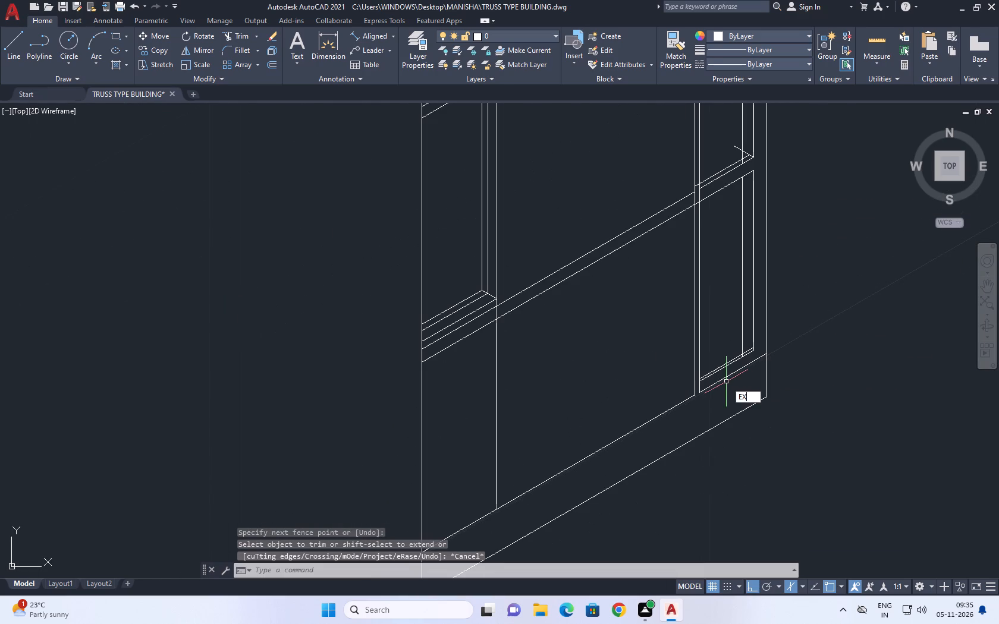
{"action": "key", "text": "space"}
{"action": "scroll", "coordinate": [727, 373], "scroll_direction": "up", "scroll_amount": 3}
{"action": "left_click", "coordinate": [712, 329]}
{"action": "left_click", "coordinate": [700, 370]}
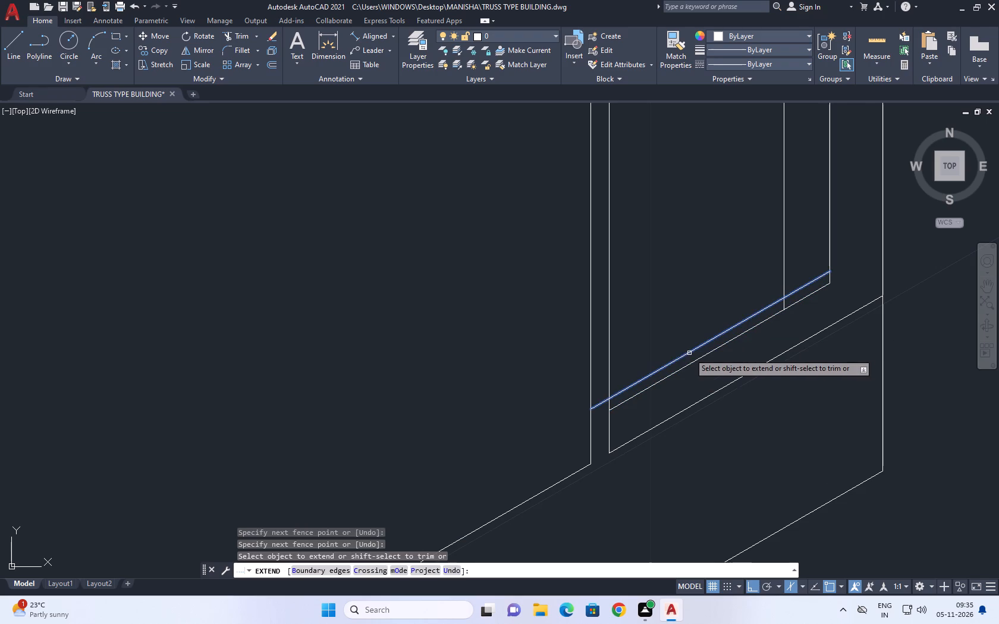
{"action": "scroll", "coordinate": [695, 364], "scroll_direction": "down", "scroll_amount": 2}
{"action": "middle_click", "coordinate": [702, 361]}
{"action": "key", "text": "Escape"}
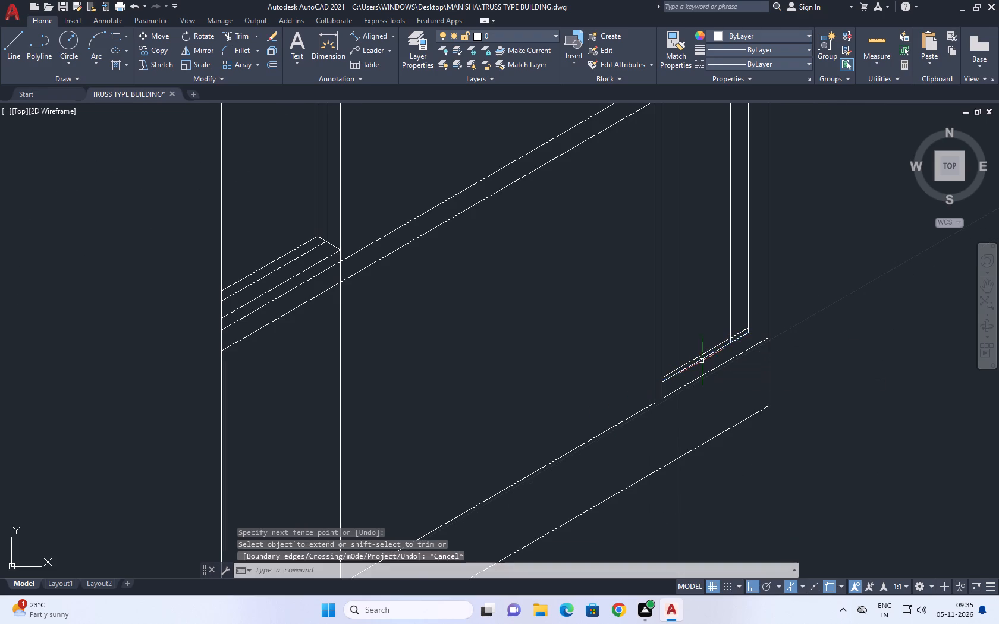
Copy the upper of the two closely spaced 30° lines straight up about 0.16 within the lower opening.
{"action": "scroll", "coordinate": [702, 361], "scroll_direction": "down", "scroll_amount": 1}
{"action": "middle_click_drag", "start_coordinate": [703, 357], "coordinate": [706, 377]}
{"action": "scroll", "coordinate": [722, 376], "scroll_direction": "up", "scroll_amount": 2}
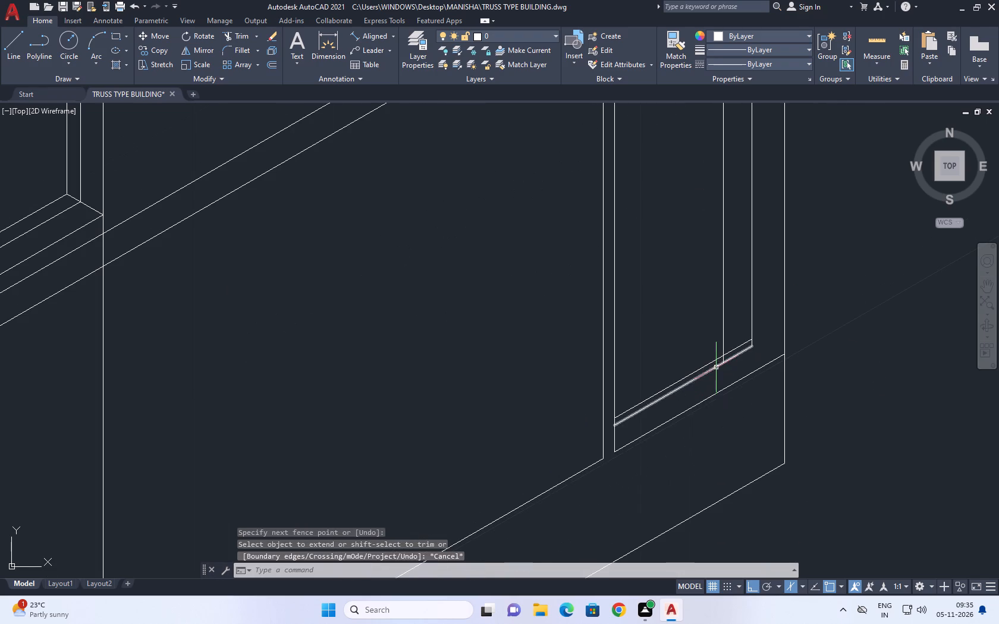
{"action": "left_click", "coordinate": [692, 371]}
{"action": "middle_click_drag", "start_coordinate": [636, 343], "coordinate": [640, 353]}
{"action": "key", "text": "c"}
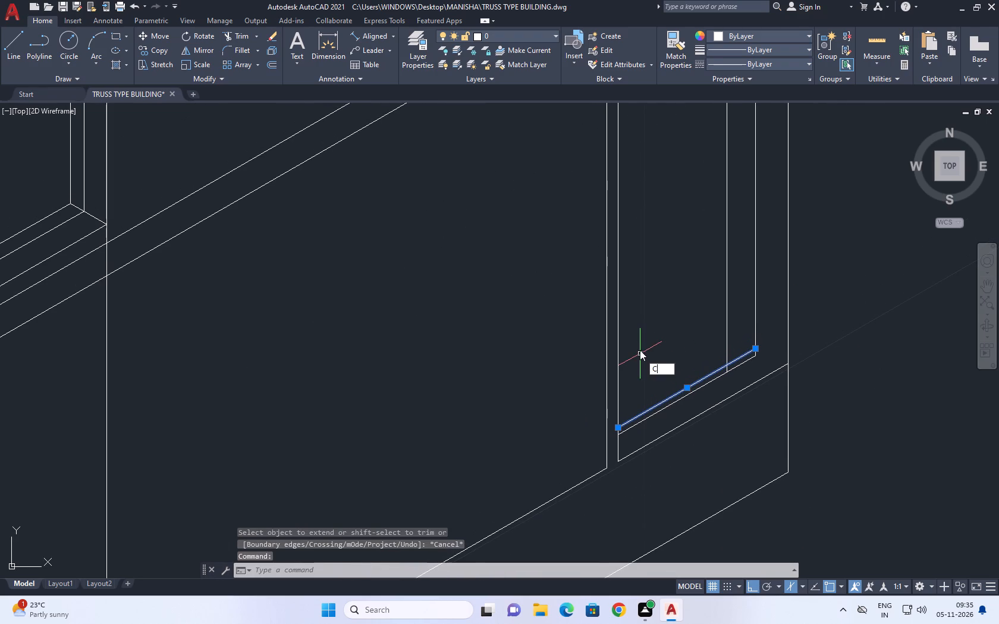
{"action": "key", "text": "o"}
{"action": "key", "text": "space"}
{"action": "left_click", "coordinate": [656, 379]}
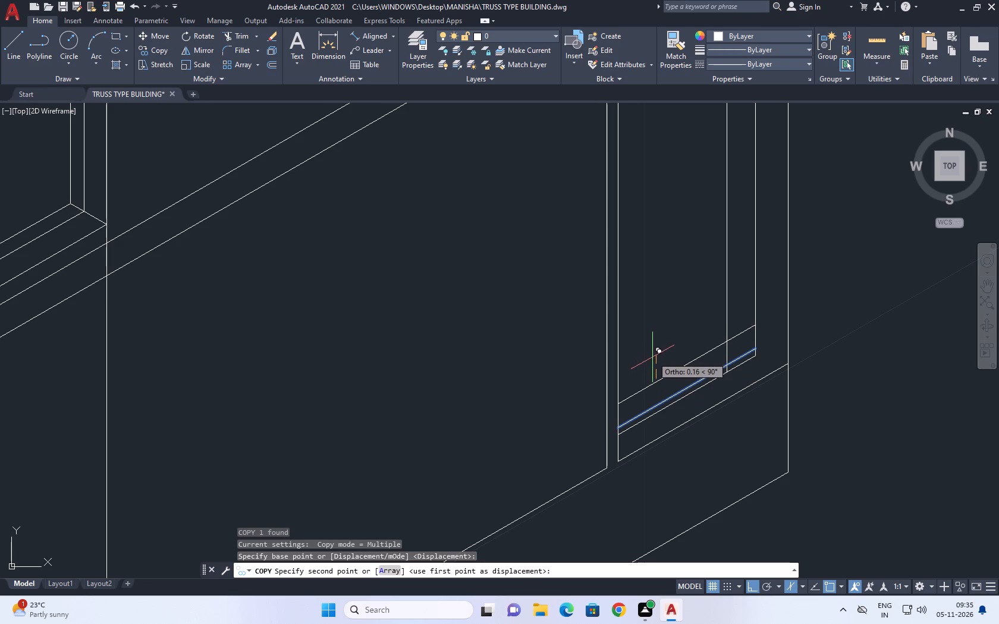
{"action": "left_click", "coordinate": [652, 358]}
{"action": "key", "text": "Escape"}
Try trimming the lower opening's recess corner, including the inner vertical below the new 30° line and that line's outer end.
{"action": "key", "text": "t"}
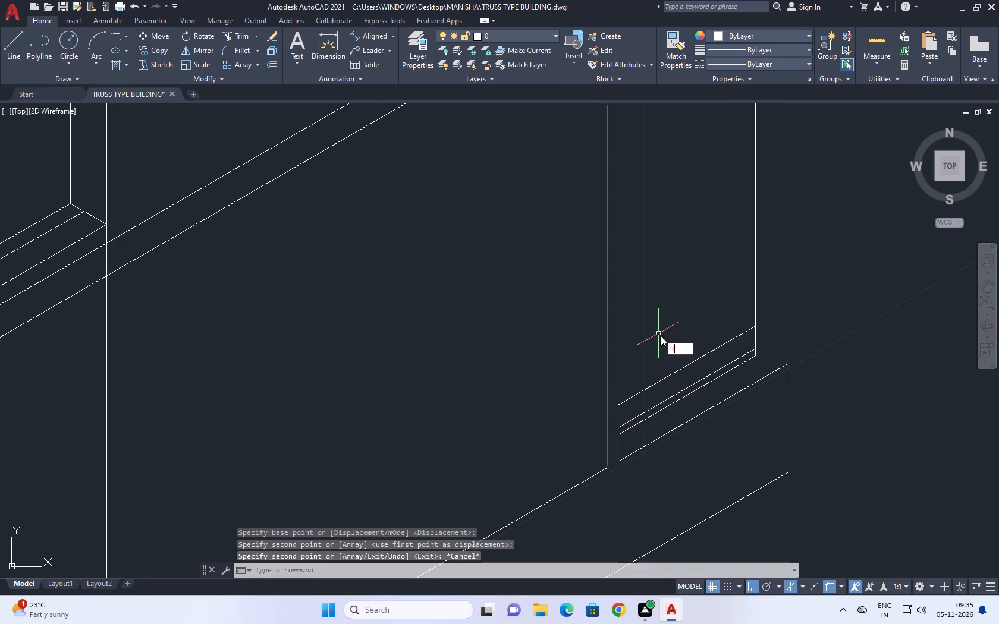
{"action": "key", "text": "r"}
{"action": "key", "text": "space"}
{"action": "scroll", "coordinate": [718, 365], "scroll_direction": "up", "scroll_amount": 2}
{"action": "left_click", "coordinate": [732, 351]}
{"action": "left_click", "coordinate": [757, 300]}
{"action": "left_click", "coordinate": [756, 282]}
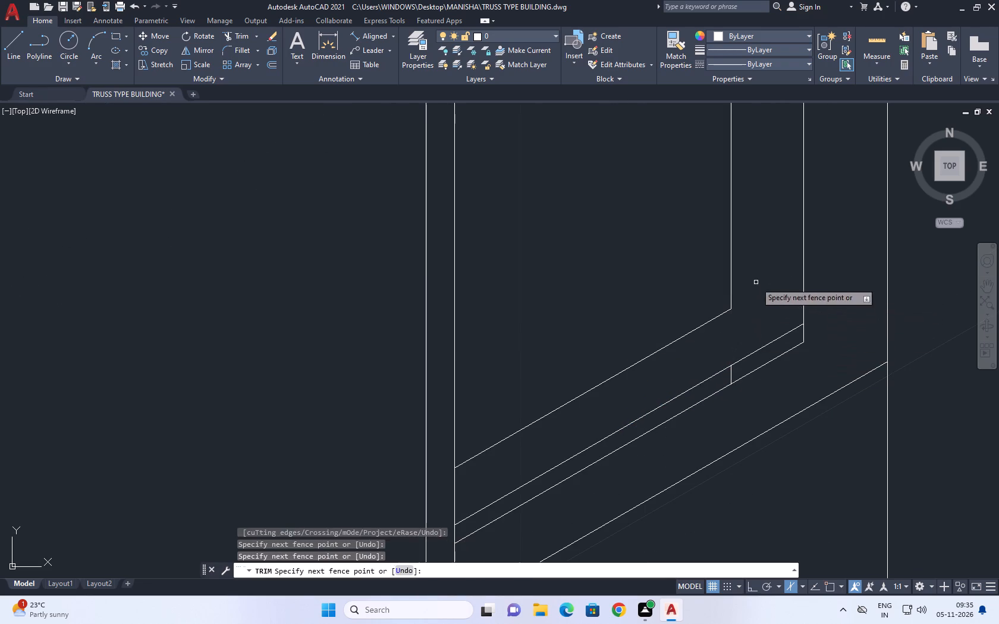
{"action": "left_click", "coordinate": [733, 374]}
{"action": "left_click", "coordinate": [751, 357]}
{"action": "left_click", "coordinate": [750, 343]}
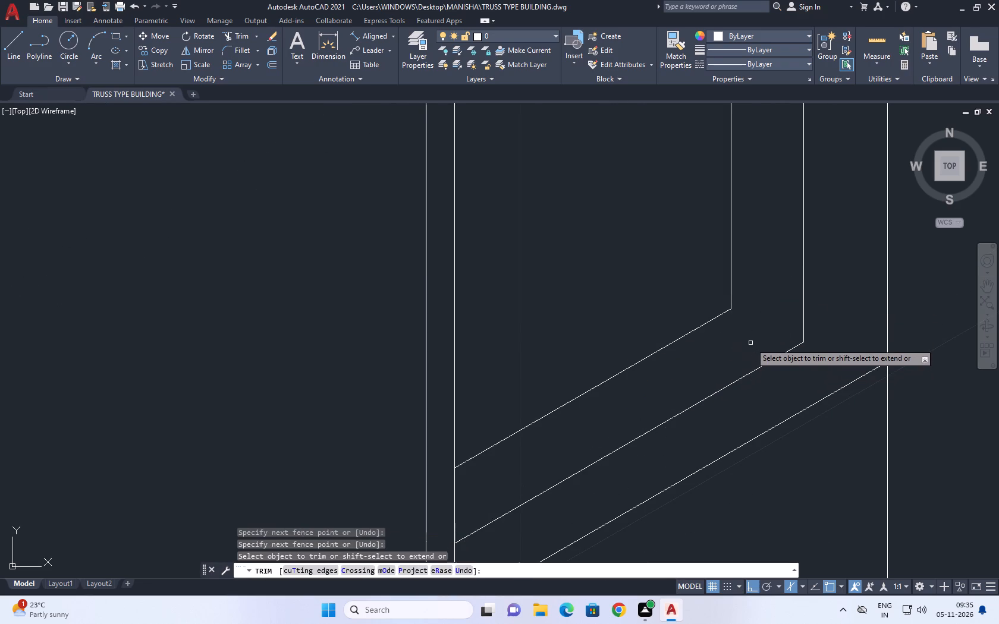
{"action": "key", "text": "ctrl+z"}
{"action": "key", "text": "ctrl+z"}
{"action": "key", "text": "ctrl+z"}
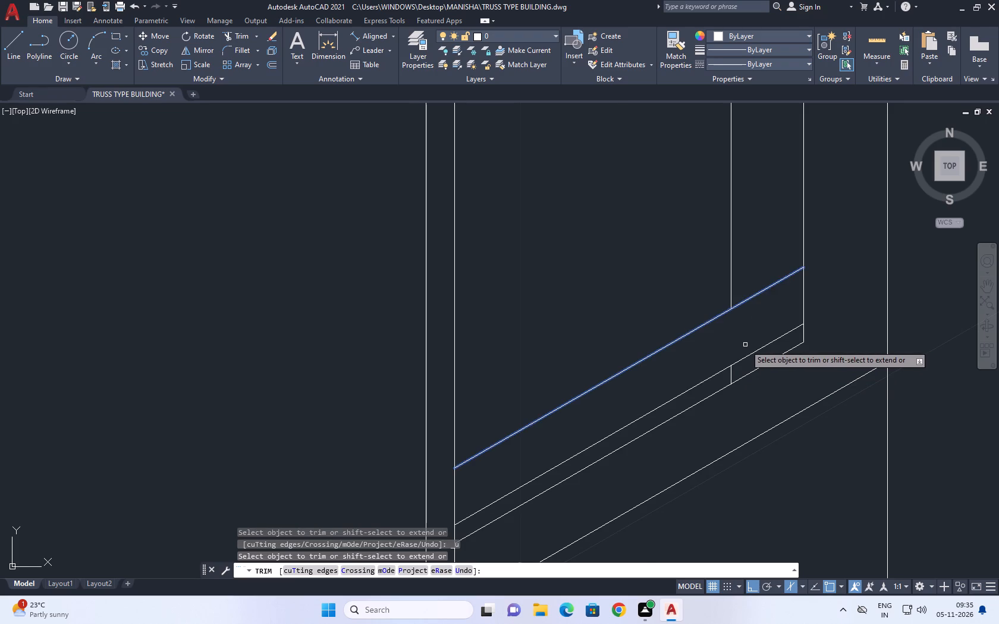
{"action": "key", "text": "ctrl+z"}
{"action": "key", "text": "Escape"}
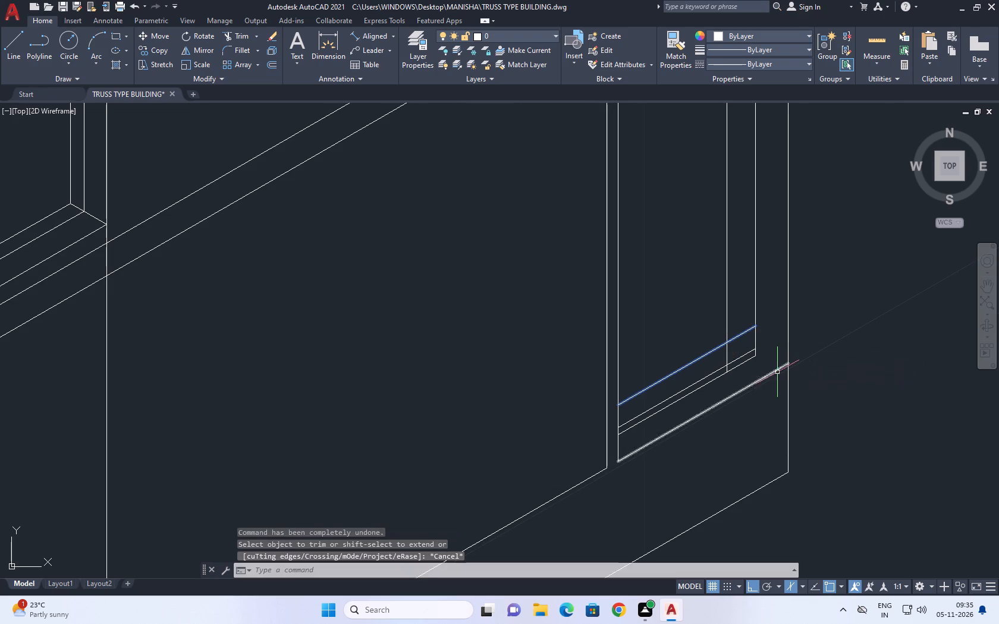
Draw a left-isoplane line about 0.58 long at 150° from the lower opening's bottom outer corner.
{"action": "key", "text": "l"}
{"action": "key", "text": "space"}
{"action": "left_click", "coordinate": [757, 358]}
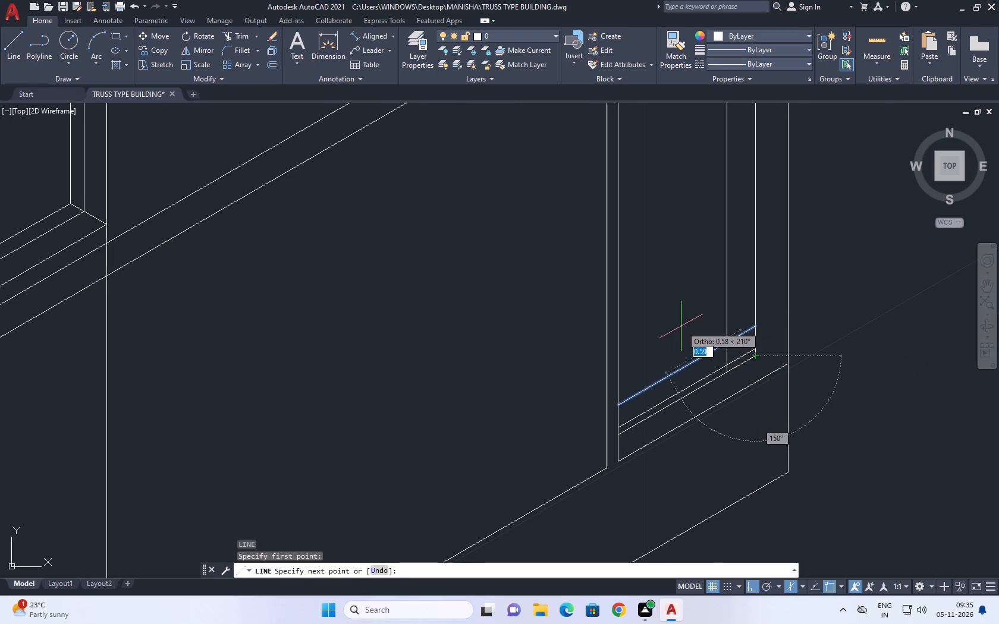
{"action": "scroll", "coordinate": [681, 326], "scroll_direction": "up", "scroll_amount": 3}
{"action": "key", "text": "F5"}
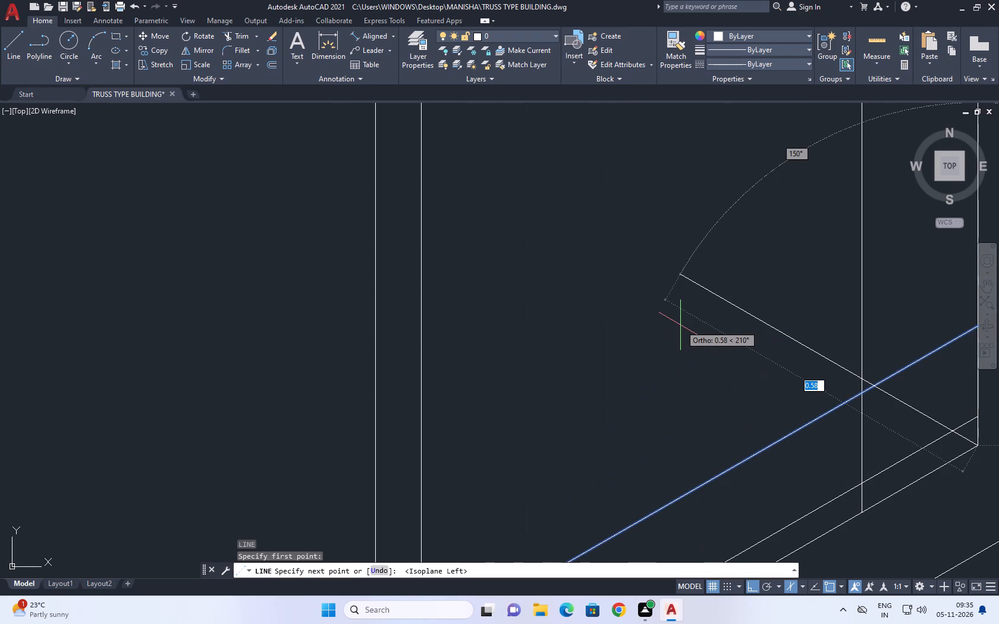
{"action": "left_click", "coordinate": [675, 327]}
{"action": "scroll", "coordinate": [662, 323], "scroll_direction": "down", "scroll_amount": 4}
{"action": "key", "text": "Escape"}
{"action": "scroll", "coordinate": [691, 329], "scroll_direction": "up", "scroll_amount": 3}
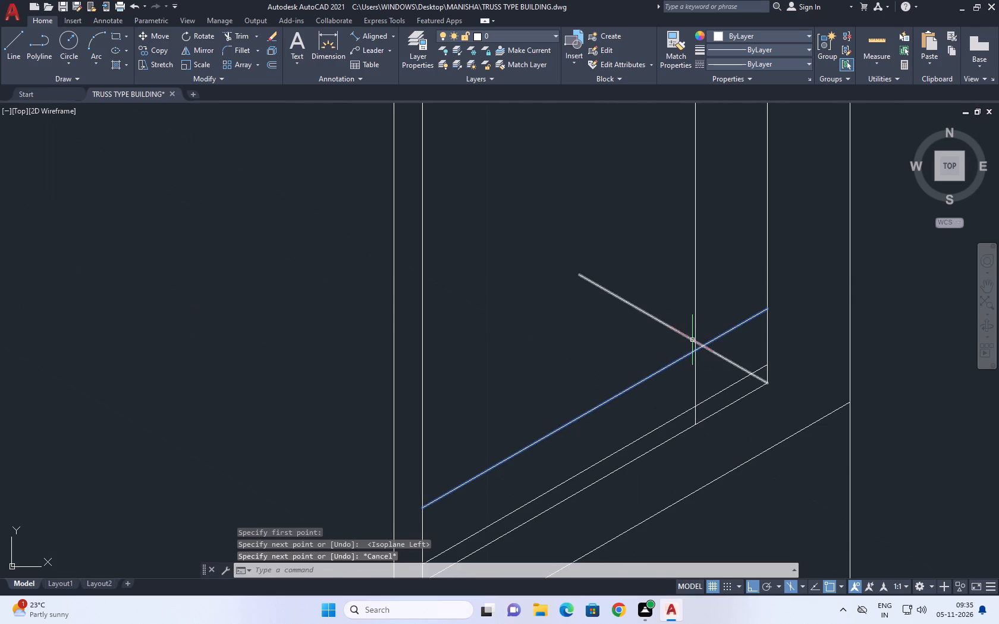
Move the lower opening's inner vertical onto the intersection of the 150° line and the upper 30° line.
{"action": "scroll", "coordinate": [695, 345], "scroll_direction": "up", "scroll_amount": 2}
{"action": "left_click_drag", "start_coordinate": [706, 328], "coordinate": [699, 317]}
{"action": "left_click", "coordinate": [681, 301]}
{"action": "key", "text": "Escape"}
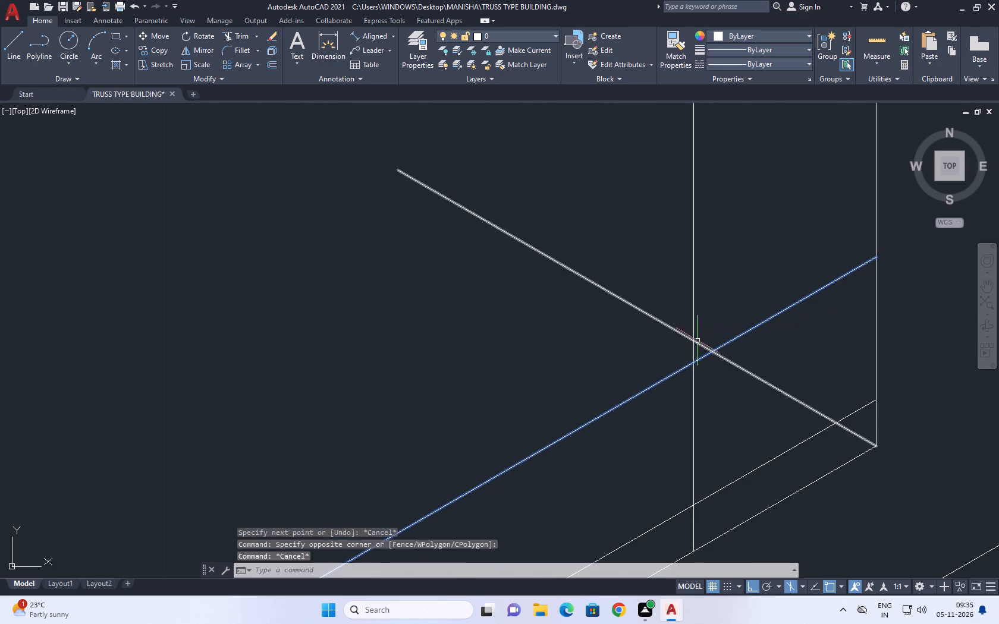
{"action": "left_click", "coordinate": [709, 326]}
{"action": "left_click", "coordinate": [678, 299]}
{"action": "key", "text": "m"}
{"action": "key", "text": "space"}
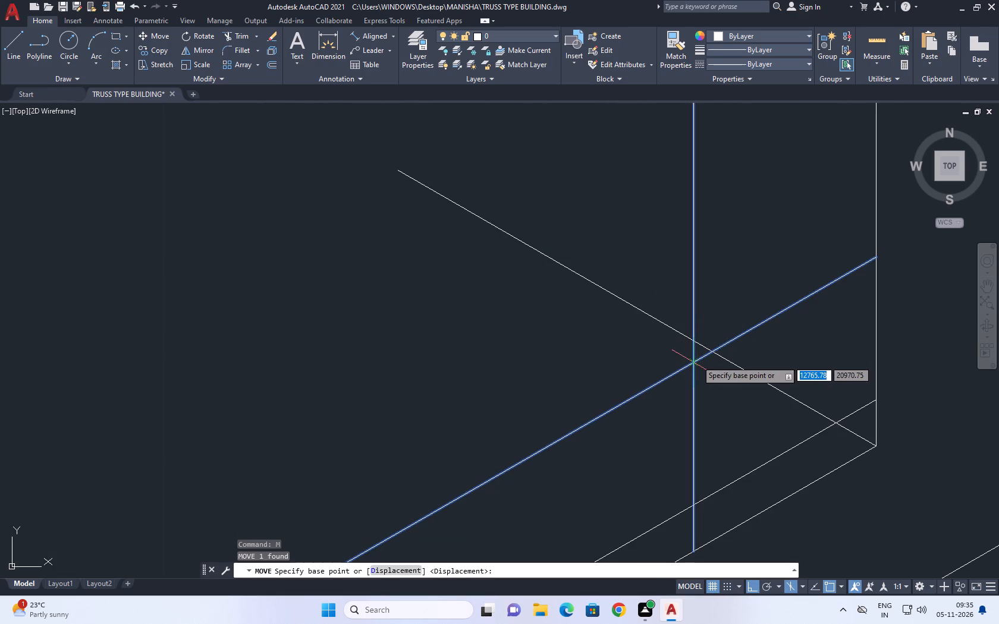
{"action": "left_click", "coordinate": [695, 360]}
{"action": "left_click", "coordinate": [716, 350]}
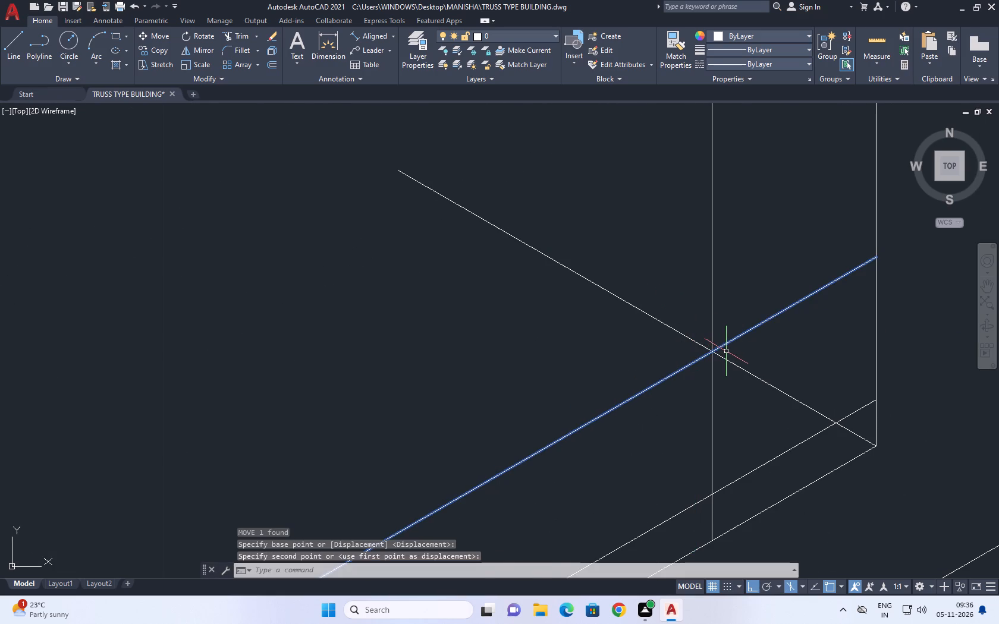
Trim the 150° line past the lower opening's inner vertical, and the upper 30° line's outer end beyond that vertical.
{"action": "scroll", "coordinate": [726, 352], "scroll_direction": "down", "scroll_amount": 1}
{"action": "middle_click_drag", "start_coordinate": [766, 363], "coordinate": [727, 289]}
{"action": "middle_click_drag", "start_coordinate": [618, 302], "coordinate": [621, 314]}
{"action": "key", "text": "t"}
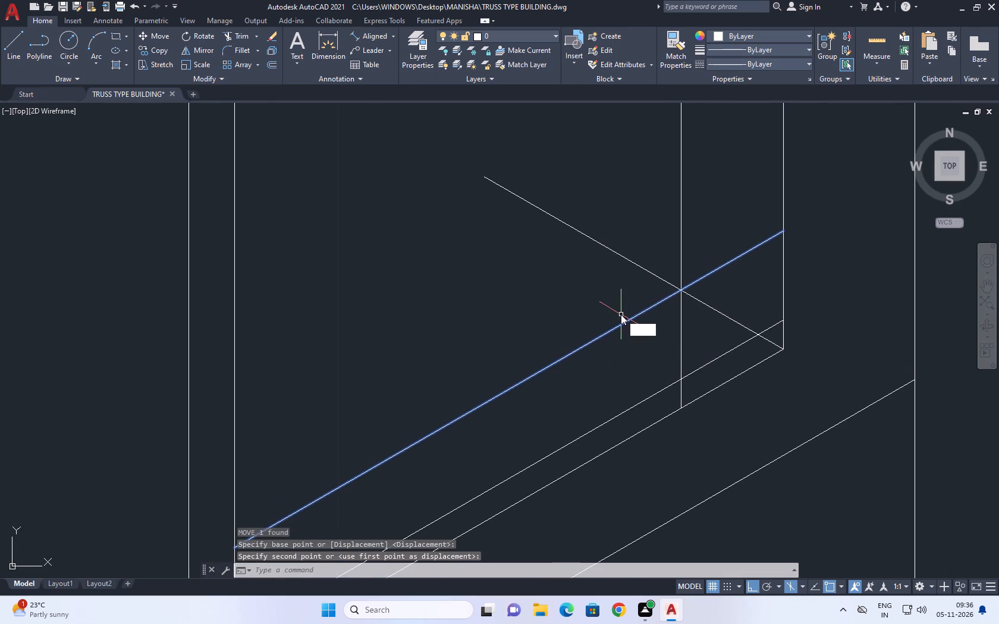
{"action": "key", "text": "r"}
{"action": "key", "text": "space"}
{"action": "left_click", "coordinate": [635, 260]}
{"action": "left_click", "coordinate": [615, 270]}
{"action": "middle_click_drag", "start_coordinate": [659, 274], "coordinate": [621, 296]}
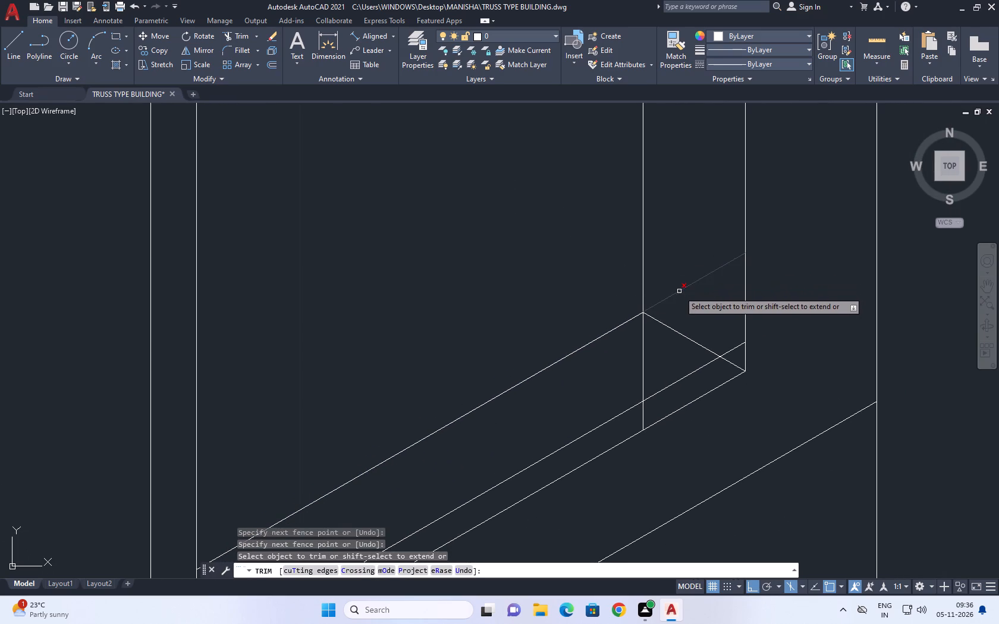
{"action": "left_click", "coordinate": [679, 291]}
Trim the middle 30° line outside the 150° line and the inner vertical below the lower opening's recess corner.
{"action": "middle_click_drag", "start_coordinate": [686, 324], "coordinate": [692, 286]}
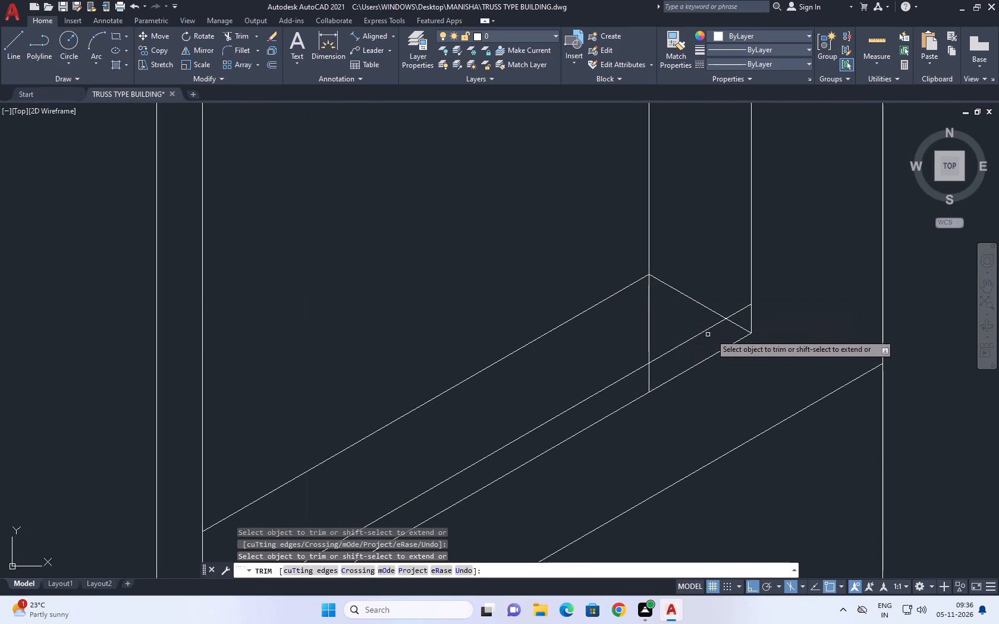
{"action": "left_click", "coordinate": [742, 310]}
{"action": "left_click", "coordinate": [672, 334]}
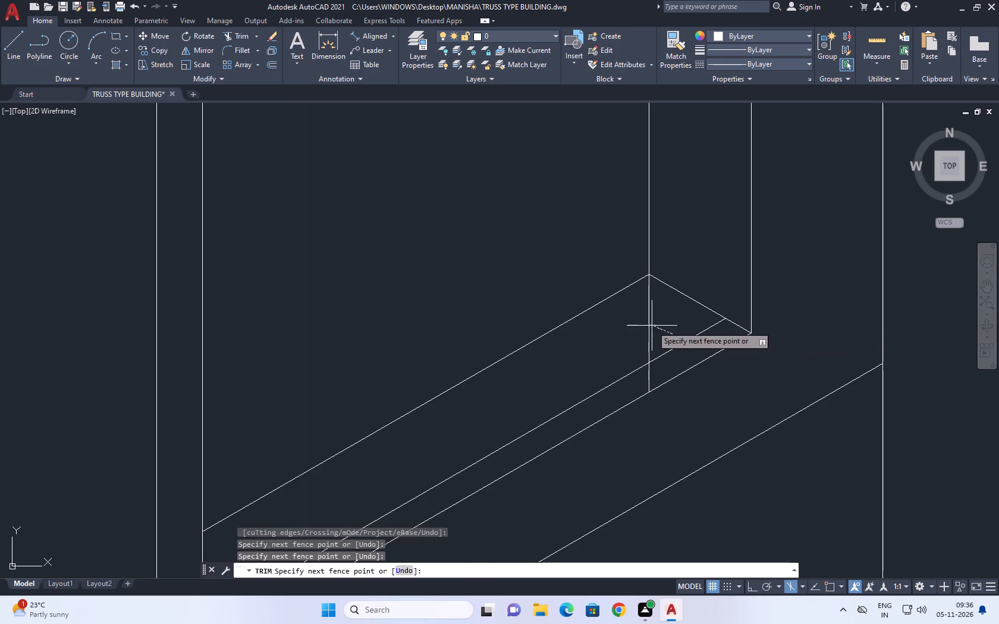
{"action": "left_click", "coordinate": [651, 325]}
{"action": "left_click", "coordinate": [645, 323]}
{"action": "left_click", "coordinate": [659, 324]}
{"action": "left_click", "coordinate": [654, 374]}
{"action": "left_click", "coordinate": [646, 380]}
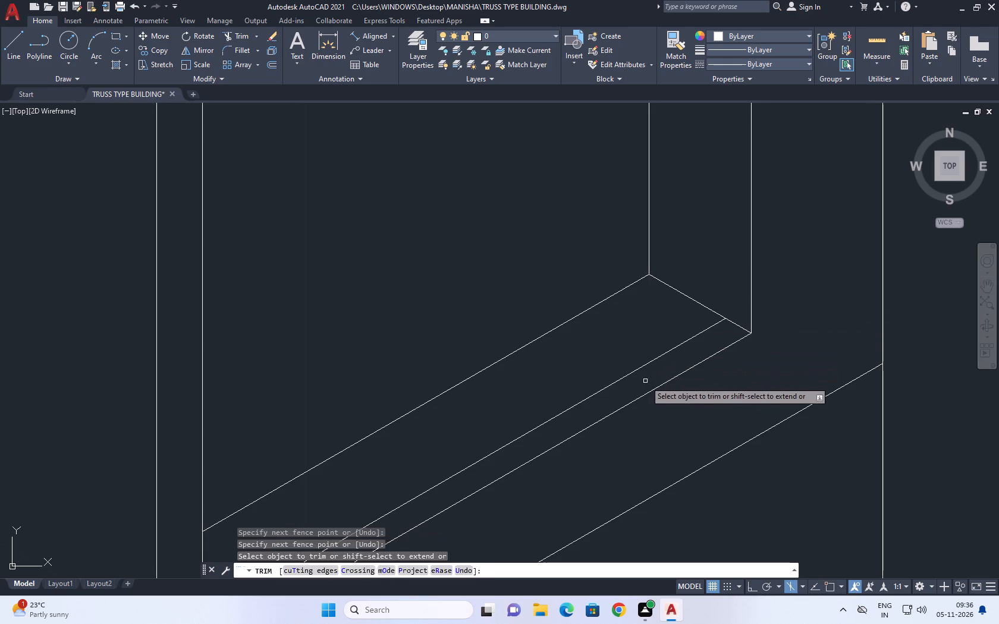
{"action": "scroll", "coordinate": [645, 368], "scroll_direction": "down", "scroll_amount": 4}
{"action": "middle_click_drag", "start_coordinate": [702, 320], "coordinate": [709, 342]}
{"action": "key", "text": "Escape"}
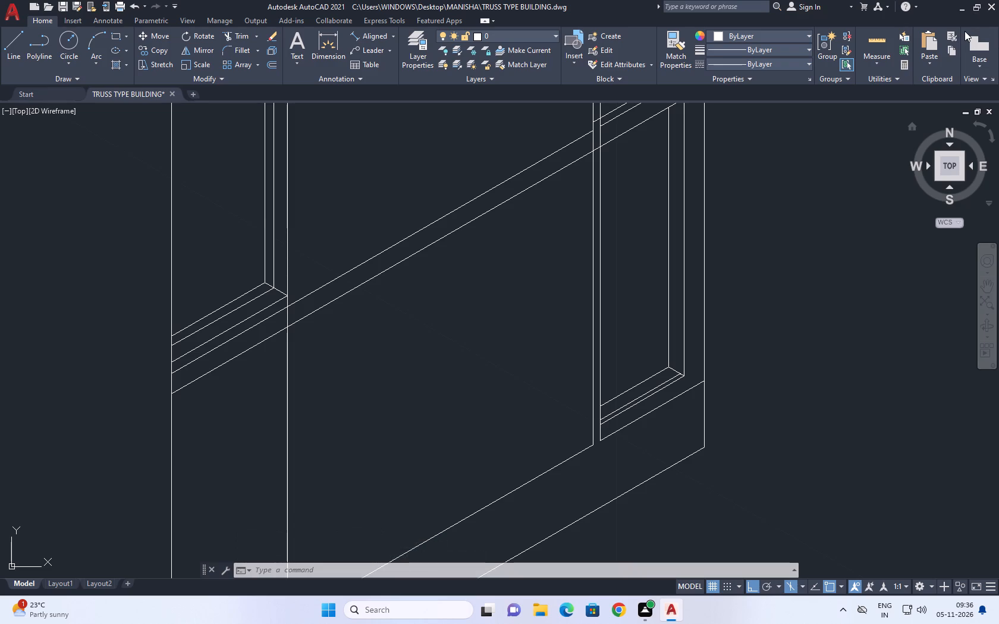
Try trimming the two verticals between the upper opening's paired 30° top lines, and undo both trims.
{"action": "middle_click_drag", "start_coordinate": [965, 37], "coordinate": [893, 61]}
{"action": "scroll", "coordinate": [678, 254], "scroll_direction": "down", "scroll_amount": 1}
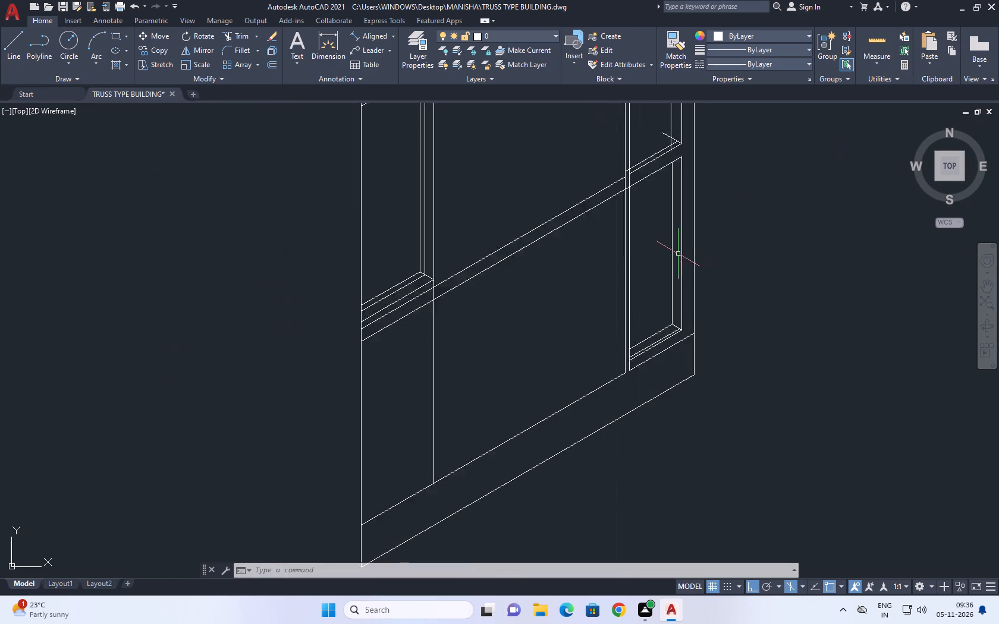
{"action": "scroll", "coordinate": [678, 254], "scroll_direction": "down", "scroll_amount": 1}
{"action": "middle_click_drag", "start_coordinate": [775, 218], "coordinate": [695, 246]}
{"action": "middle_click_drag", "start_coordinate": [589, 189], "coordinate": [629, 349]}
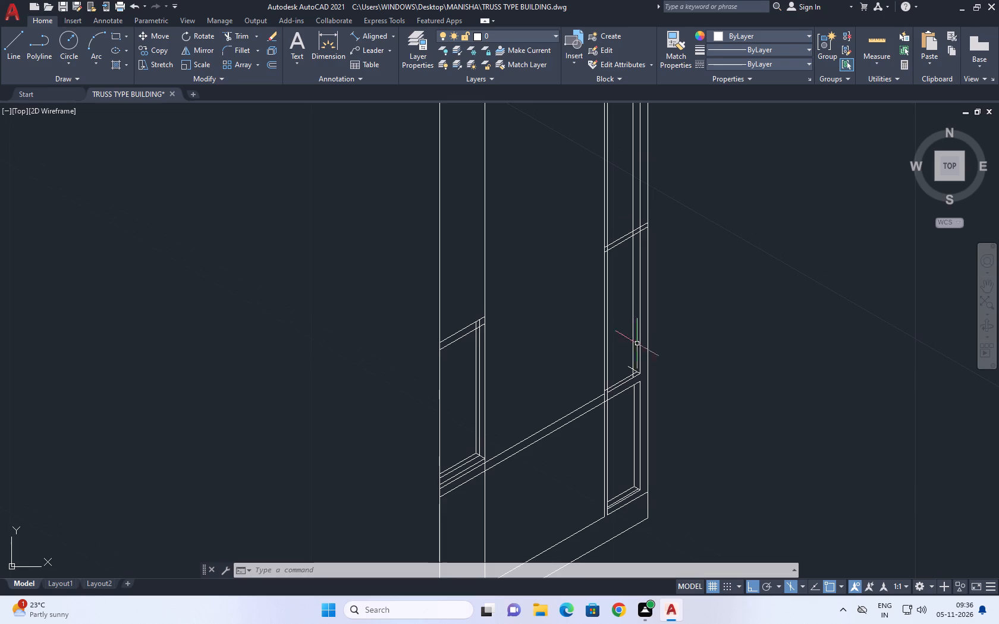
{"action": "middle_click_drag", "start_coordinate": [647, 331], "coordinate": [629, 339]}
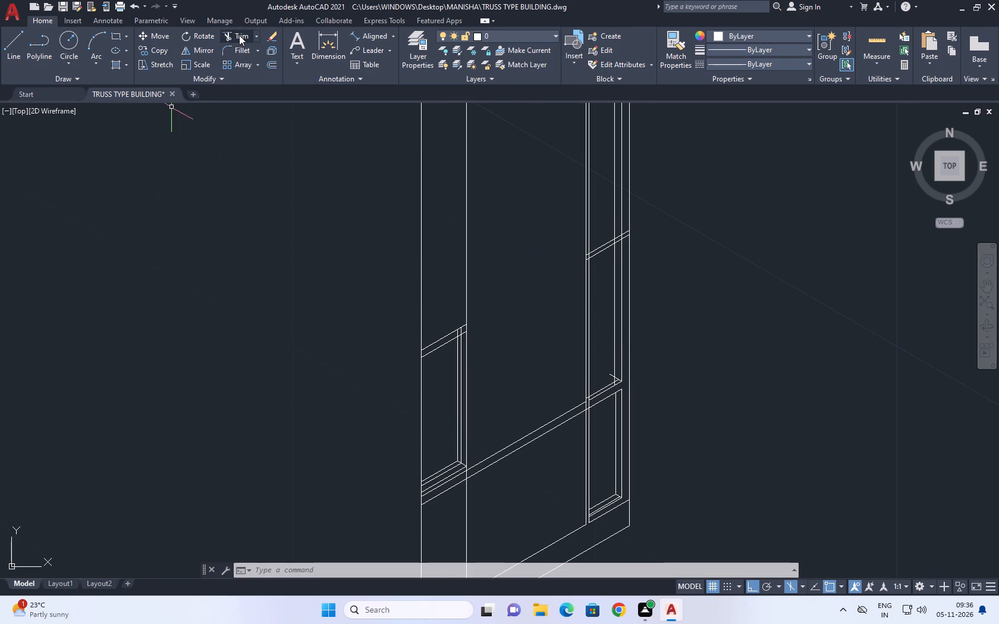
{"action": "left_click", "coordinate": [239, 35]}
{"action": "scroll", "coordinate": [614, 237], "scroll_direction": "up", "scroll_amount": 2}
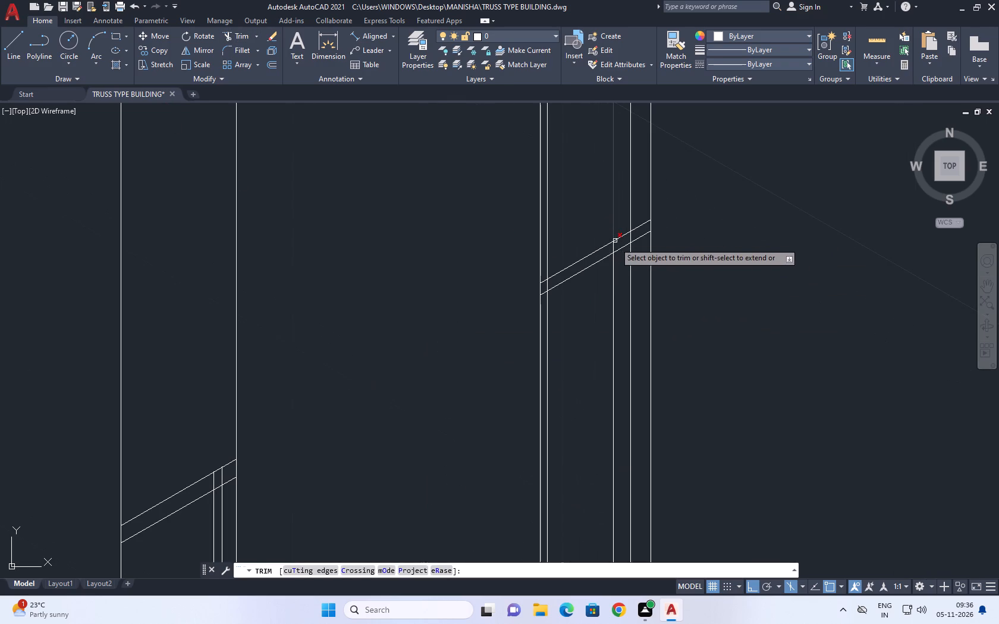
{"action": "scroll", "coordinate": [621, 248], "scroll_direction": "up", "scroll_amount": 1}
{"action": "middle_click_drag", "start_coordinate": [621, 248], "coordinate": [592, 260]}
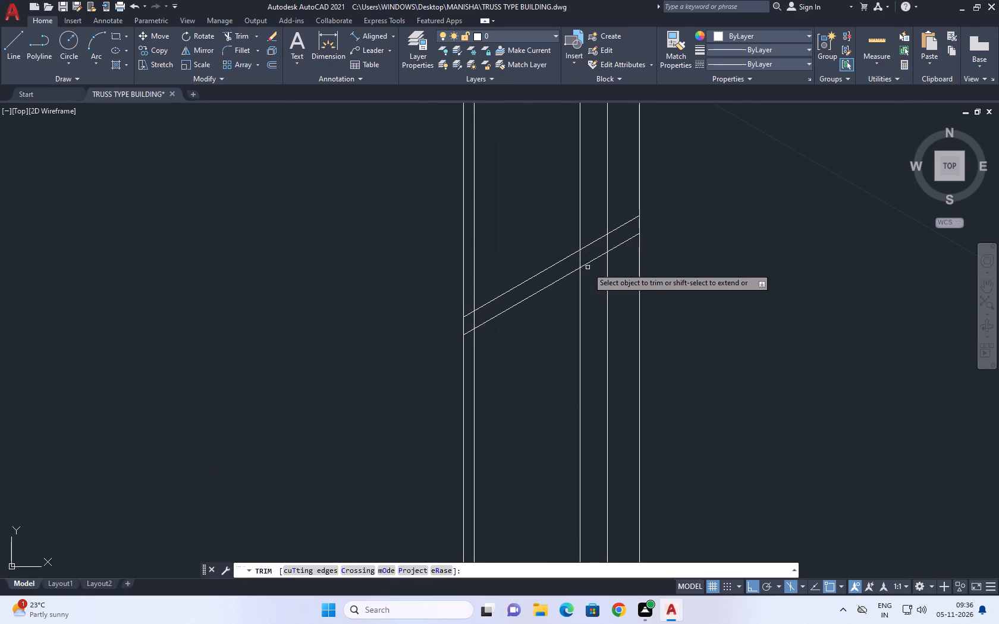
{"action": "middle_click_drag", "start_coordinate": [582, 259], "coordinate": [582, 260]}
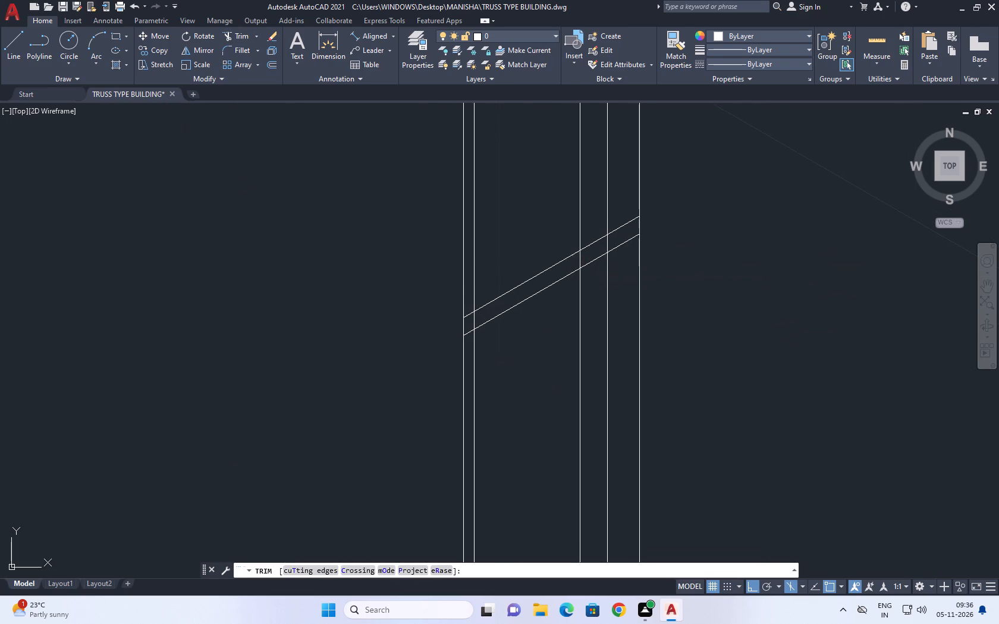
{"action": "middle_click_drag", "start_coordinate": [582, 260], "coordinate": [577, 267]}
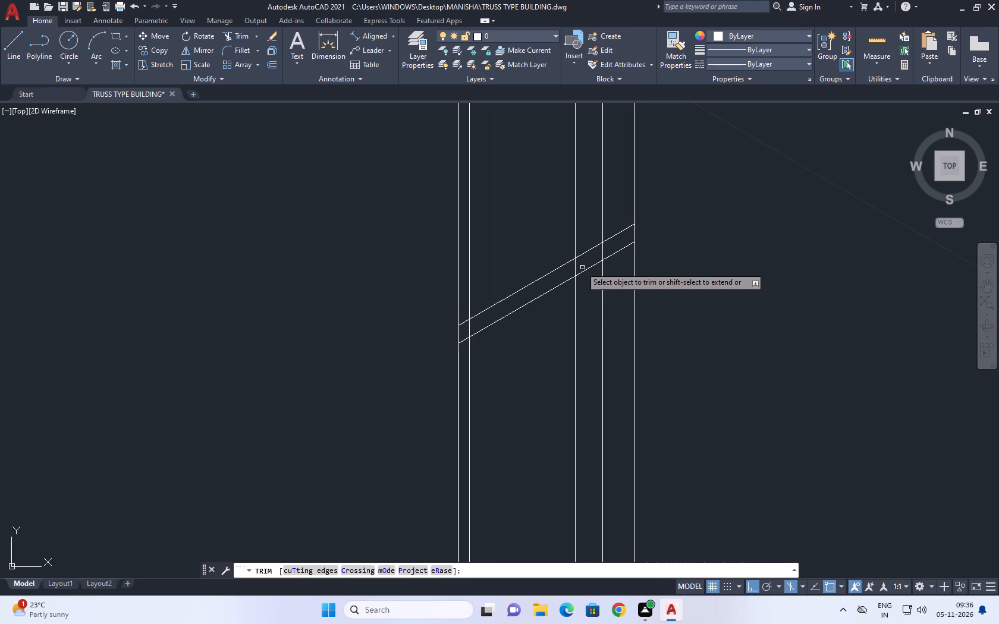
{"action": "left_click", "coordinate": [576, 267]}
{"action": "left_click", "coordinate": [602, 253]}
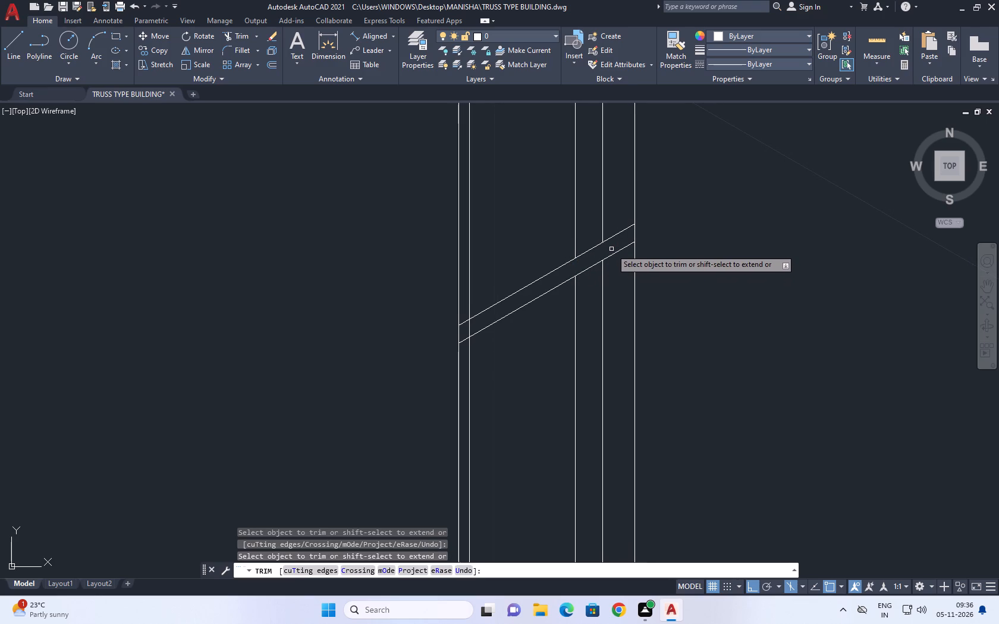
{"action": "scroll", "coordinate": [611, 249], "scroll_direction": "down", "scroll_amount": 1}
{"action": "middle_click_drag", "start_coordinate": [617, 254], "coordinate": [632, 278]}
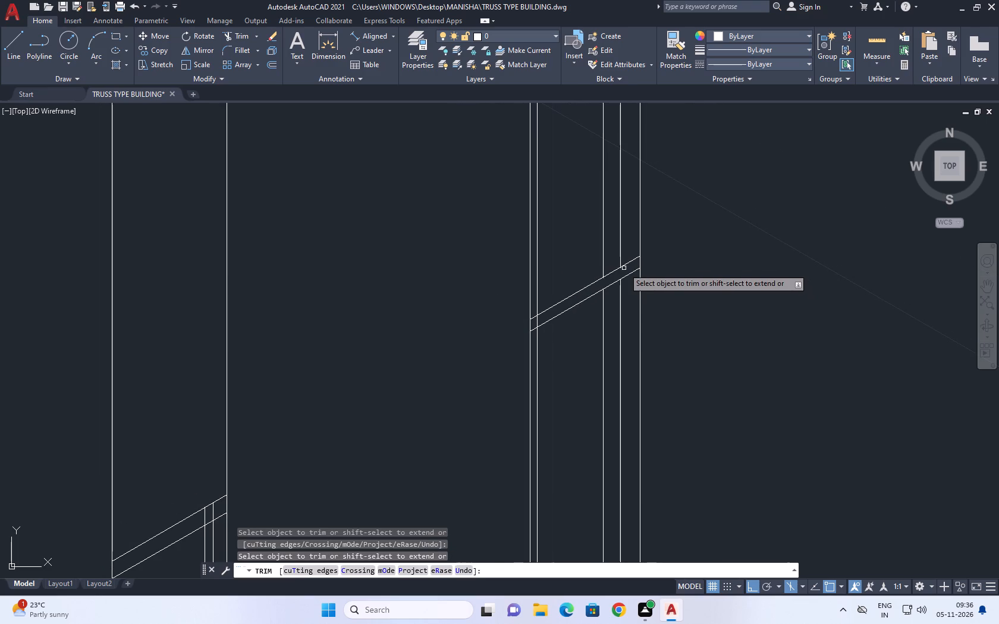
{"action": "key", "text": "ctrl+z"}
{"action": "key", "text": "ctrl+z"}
Trim the upper opening's outline at its top: all verticals above the upper 30° line and both top lines' outer ends.
{"action": "scroll", "coordinate": [604, 229], "scroll_direction": "up", "scroll_amount": 2}
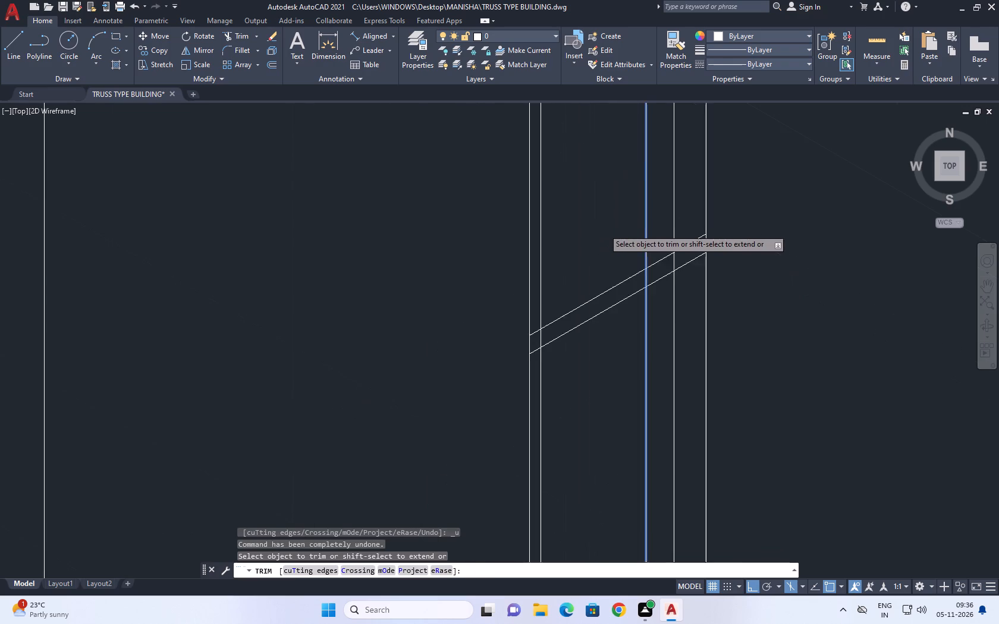
{"action": "scroll", "coordinate": [604, 229], "scroll_direction": "up", "scroll_amount": 2}
{"action": "left_click_drag", "start_coordinate": [631, 248], "coordinate": [645, 256]}
{"action": "left_click", "coordinate": [717, 222]}
{"action": "left_click_drag", "start_coordinate": [611, 263], "coordinate": [623, 267]}
{"action": "left_click", "coordinate": [717, 231]}
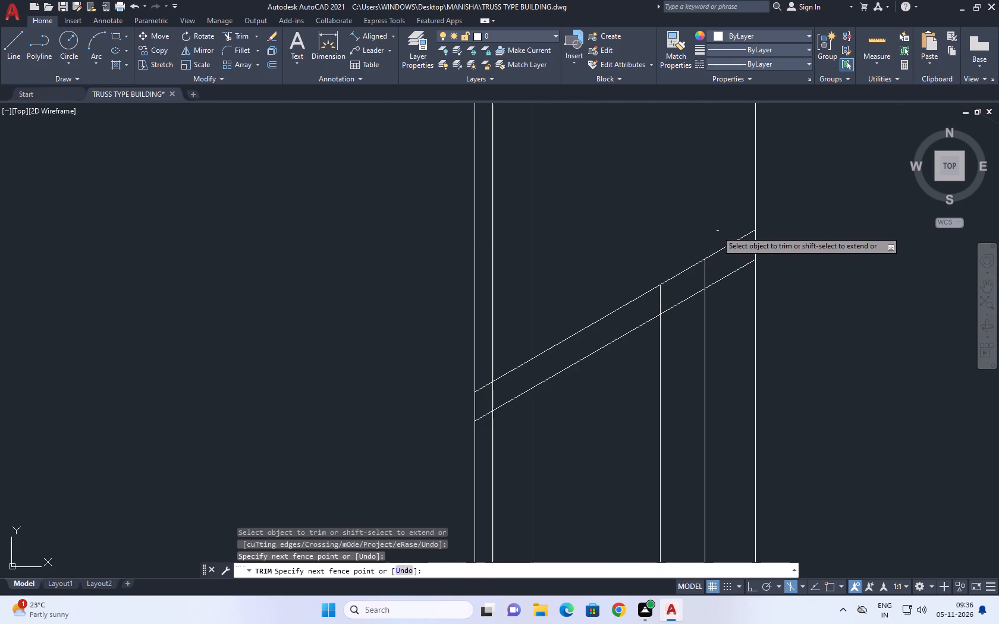
{"action": "scroll", "coordinate": [724, 263], "scroll_direction": "down", "scroll_amount": 3}
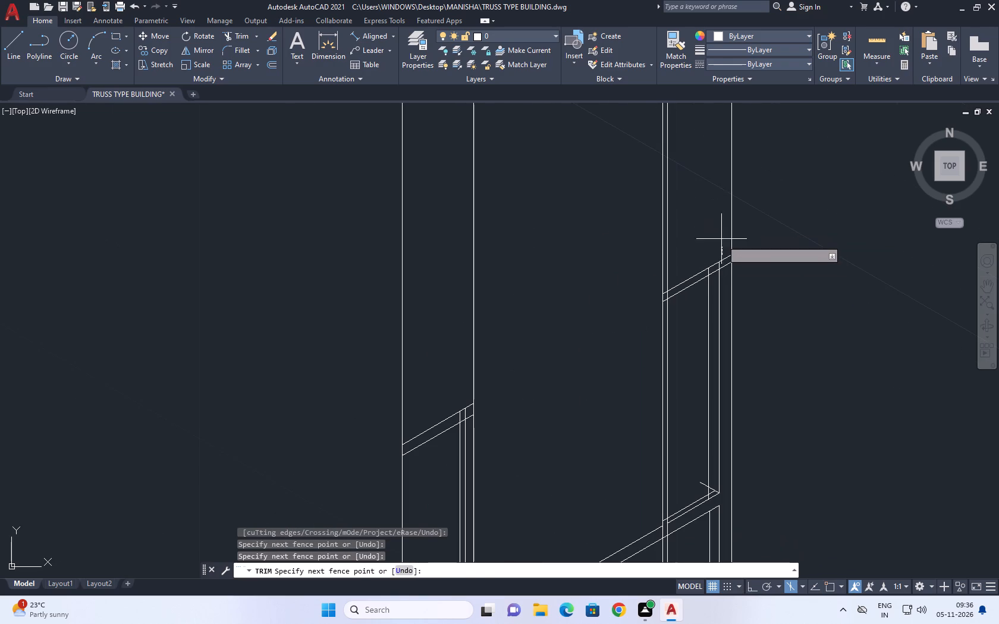
{"action": "left_click", "coordinate": [728, 286]}
{"action": "middle_click_drag", "start_coordinate": [824, 305], "coordinate": [824, 305]}
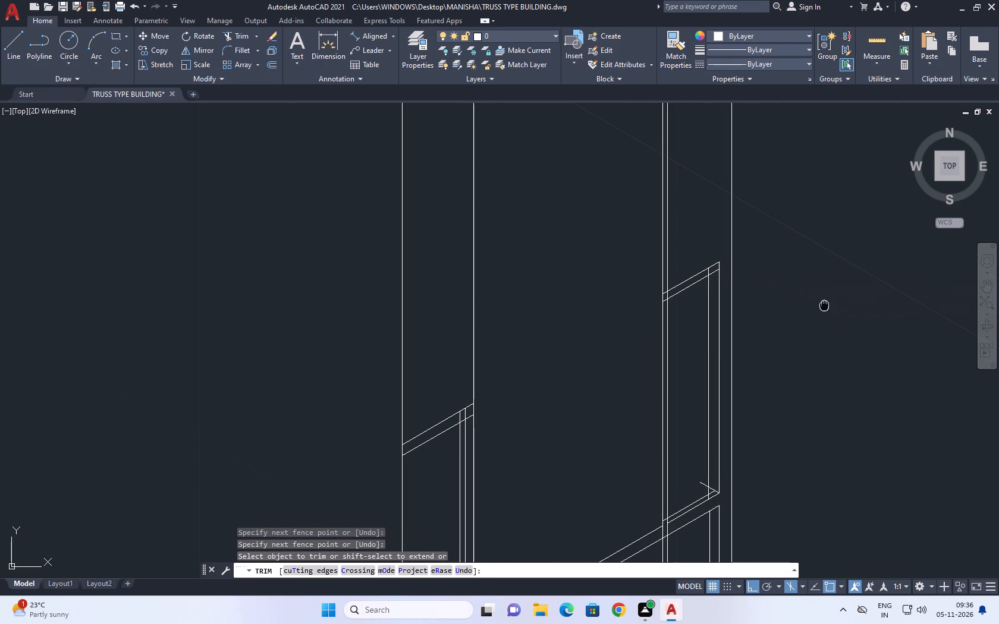
{"action": "middle_click_drag", "start_coordinate": [824, 305], "coordinate": [784, 281]}
{"action": "left_click", "coordinate": [633, 234]}
{"action": "left_click", "coordinate": [605, 248]}
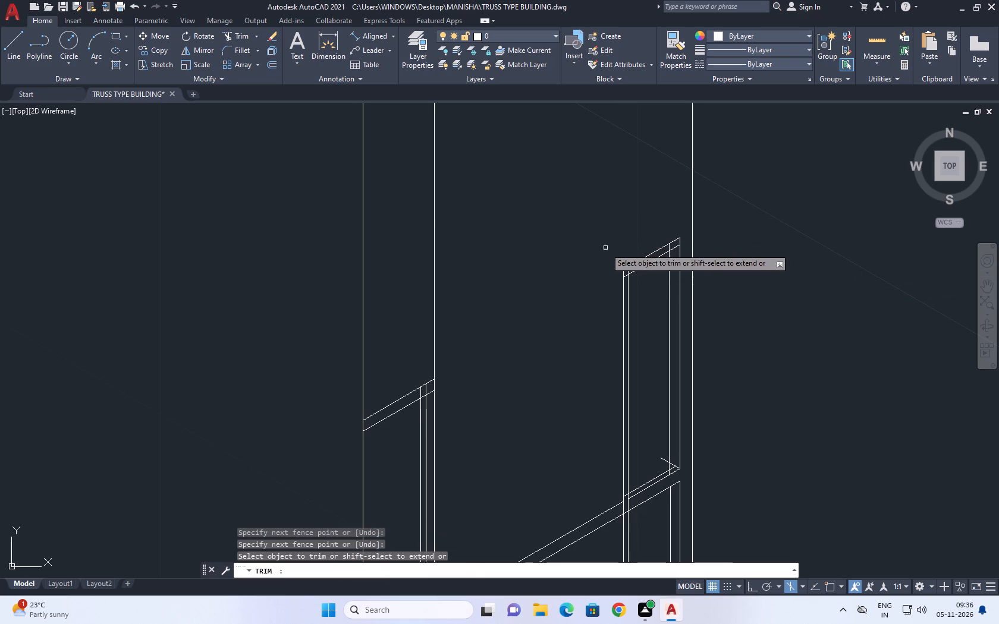
Trim the left-end bay's division vertical above the top line of its opening.
{"action": "left_click", "coordinate": [463, 269]}
{"action": "left_click", "coordinate": [403, 289]}
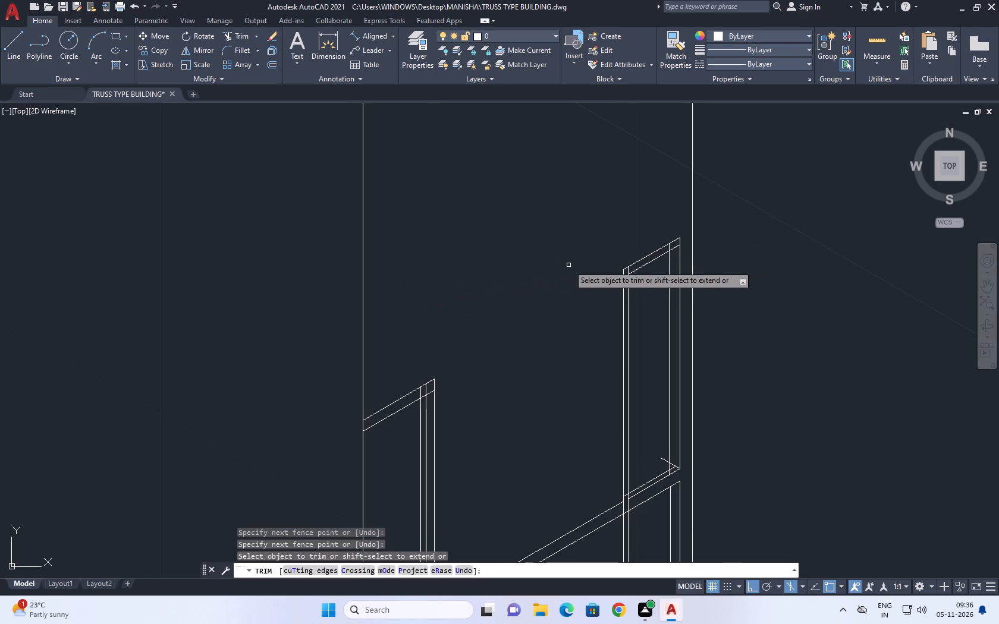
{"action": "middle_click_drag", "start_coordinate": [566, 265], "coordinate": [548, 286]}
{"action": "scroll", "coordinate": [550, 288], "scroll_direction": "down", "scroll_amount": 1}
{"action": "scroll", "coordinate": [656, 283], "scroll_direction": "down", "scroll_amount": 2}
{"action": "key", "text": "Escape"}
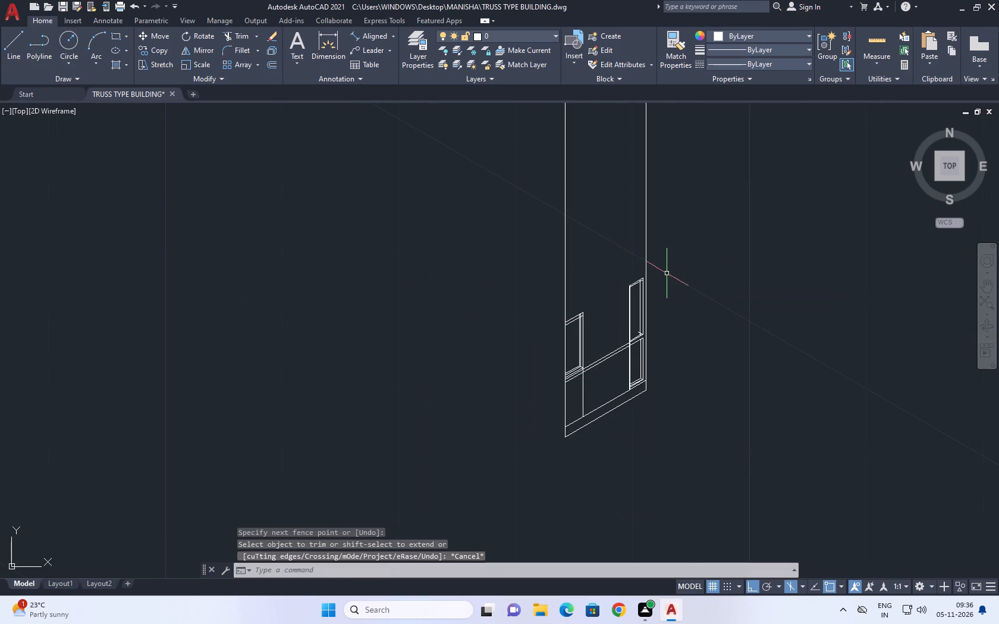
Move the upper opening's upper bottom 30° line by its outer end along the 150° line toward the inner vertical.
{"action": "scroll", "coordinate": [644, 279], "scroll_direction": "up", "scroll_amount": 3}
{"action": "middle_click_drag", "start_coordinate": [702, 337], "coordinate": [676, 302]}
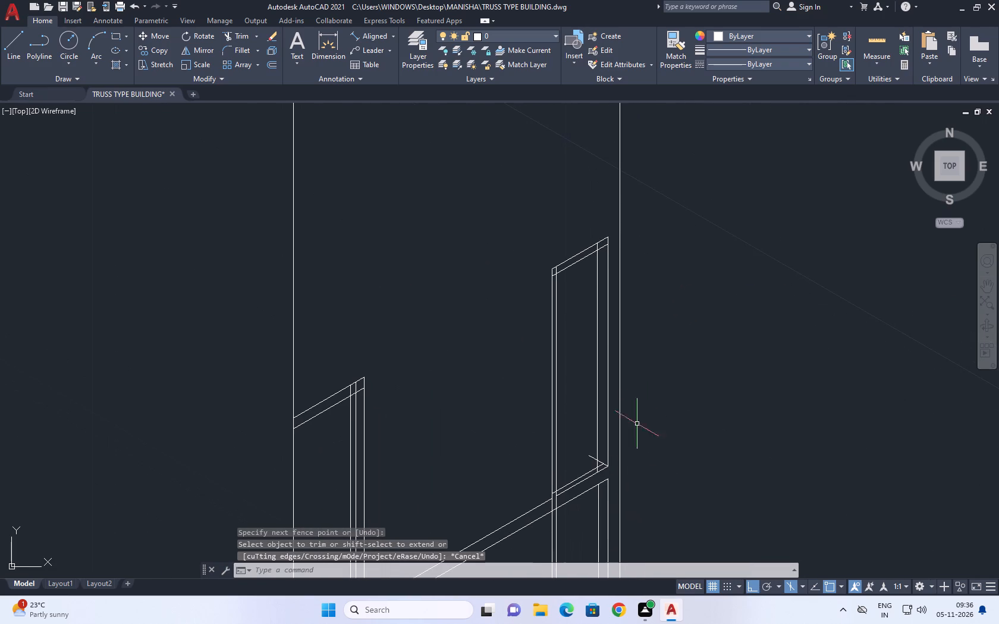
{"action": "scroll", "coordinate": [579, 492], "scroll_direction": "up", "scroll_amount": 2}
{"action": "left_click", "coordinate": [592, 454]}
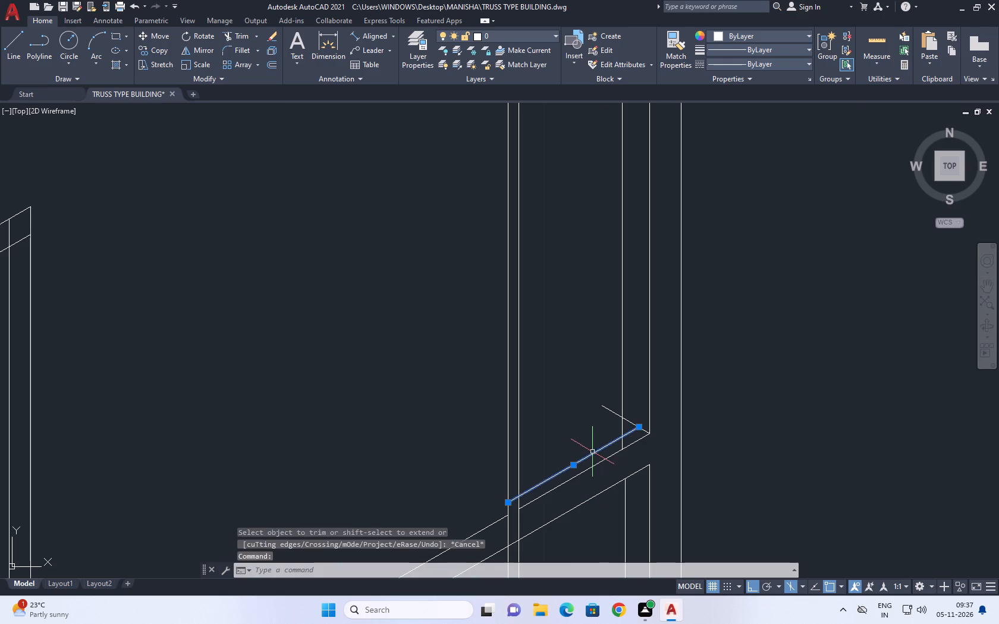
{"action": "middle_click_drag", "start_coordinate": [615, 461], "coordinate": [620, 468]}
{"action": "key", "text": "Escape"}
{"action": "double_click", "coordinate": [618, 452]}
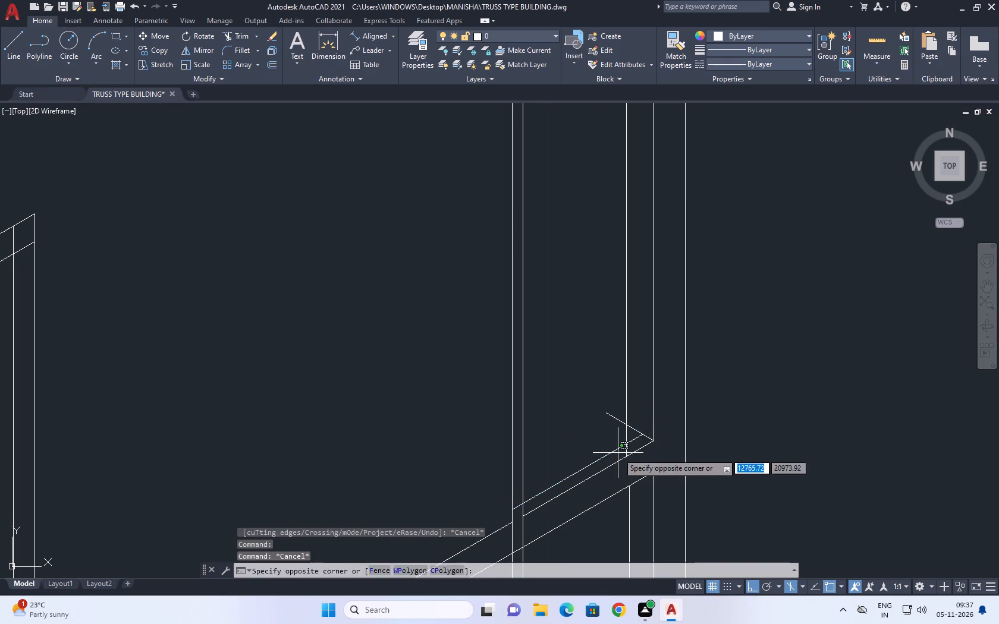
{"action": "middle_click", "coordinate": [636, 424]}
{"action": "key", "text": "m"}
{"action": "key", "text": "space"}
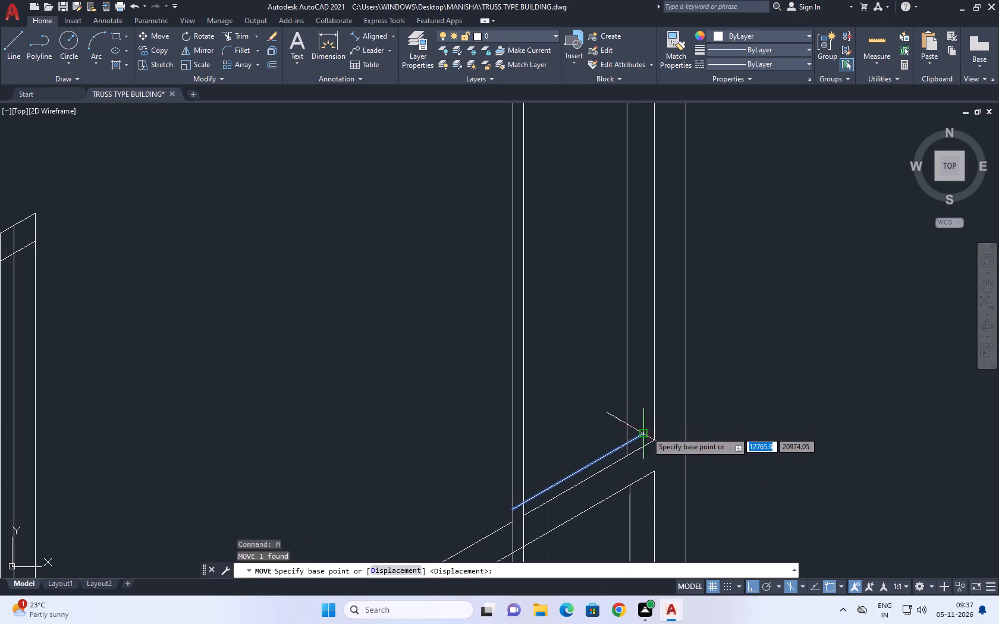
{"action": "left_click", "coordinate": [645, 436]}
{"action": "left_click", "coordinate": [627, 428]}
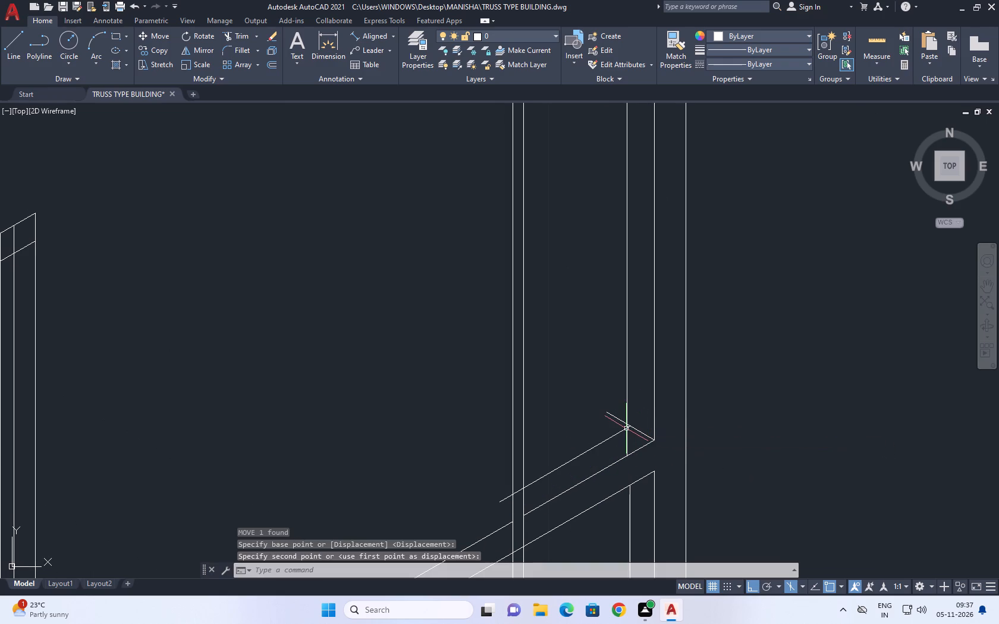
Move the same 30° line a further 0.03 or so at 150°, placing its end on the inner vertical.
{"action": "scroll", "coordinate": [626, 427], "scroll_direction": "down", "scroll_amount": 1}
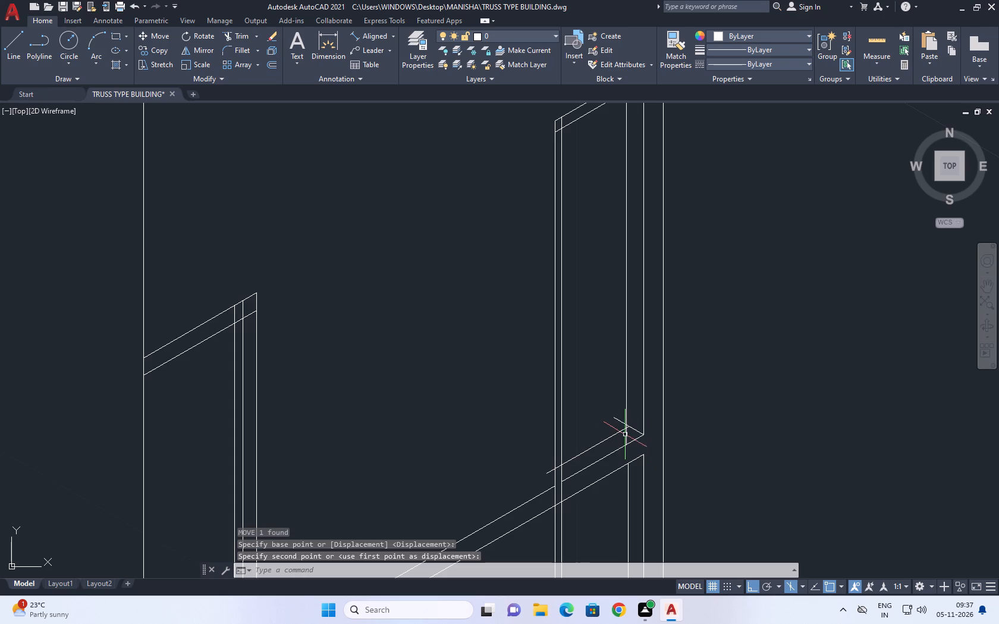
{"action": "scroll", "coordinate": [624, 441], "scroll_direction": "up", "scroll_amount": 5}
{"action": "left_click", "coordinate": [634, 379]}
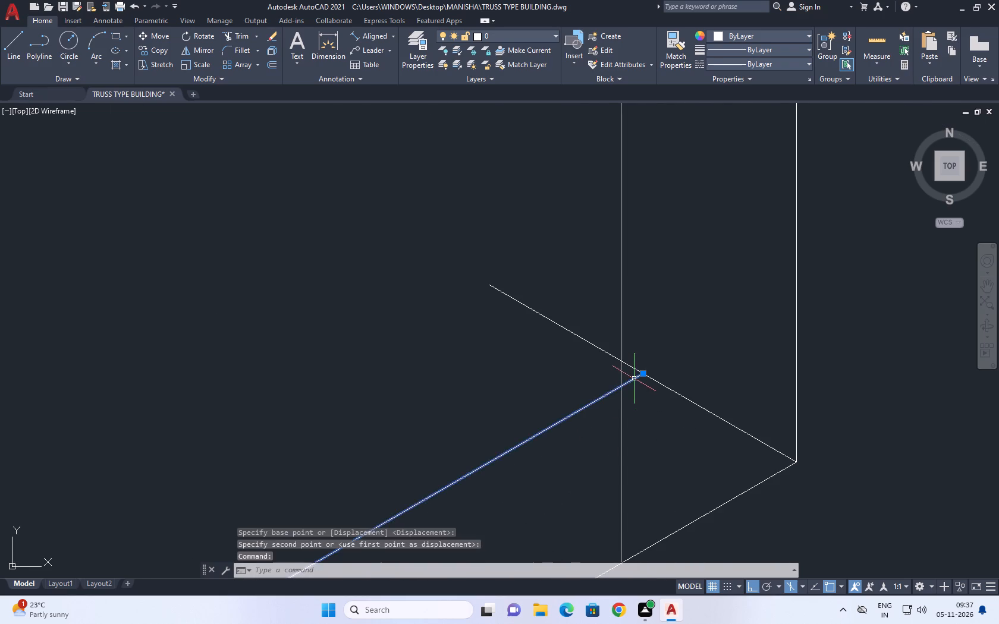
{"action": "middle_click_drag", "start_coordinate": [634, 406], "coordinate": [637, 427]}
{"action": "key", "text": "m"}
{"action": "key", "text": "space"}
{"action": "left_click", "coordinate": [644, 392]}
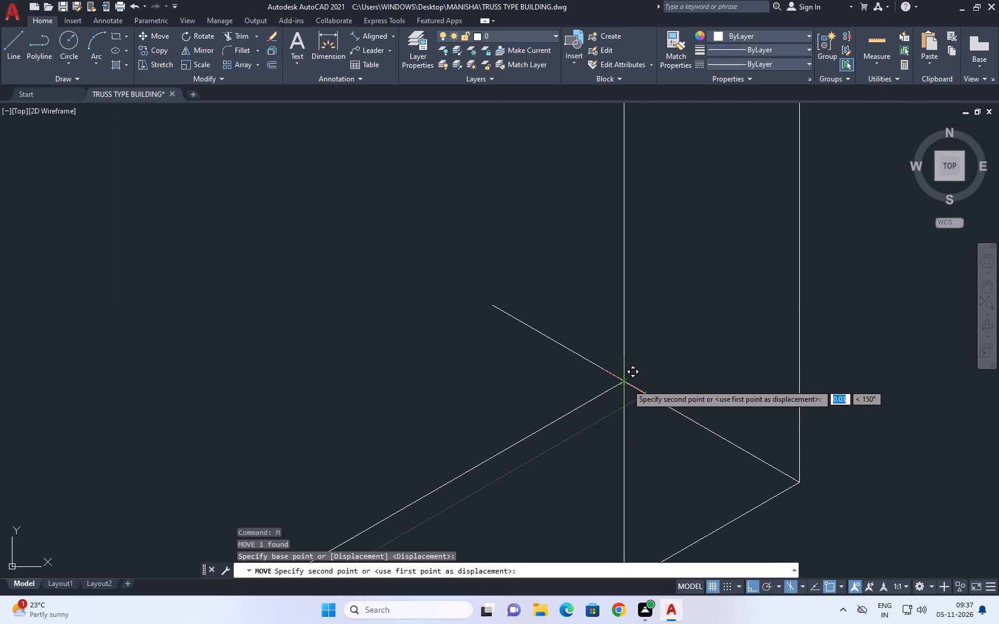
{"action": "left_click", "coordinate": [626, 383]}
Trim the ends of the upper opening's bottom lines: the 150° line and the upper 30° line where they pass the inner verticals.
{"action": "scroll", "coordinate": [630, 382], "scroll_direction": "down", "scroll_amount": 4}
{"action": "key", "text": "t"}
{"action": "key", "text": "r"}
{"action": "key", "text": "space"}
{"action": "scroll", "coordinate": [645, 393], "scroll_direction": "up", "scroll_amount": 3}
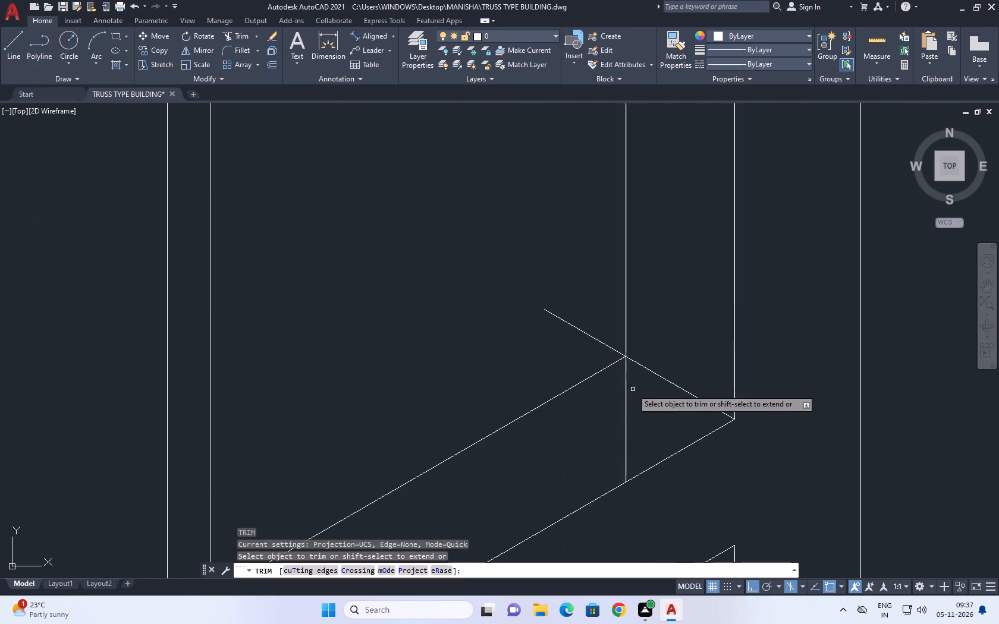
{"action": "left_click", "coordinate": [595, 351]}
{"action": "left_click", "coordinate": [592, 333]}
{"action": "scroll", "coordinate": [661, 336], "scroll_direction": "down", "scroll_amount": 4}
{"action": "scroll", "coordinate": [579, 405], "scroll_direction": "up", "scroll_amount": 3}
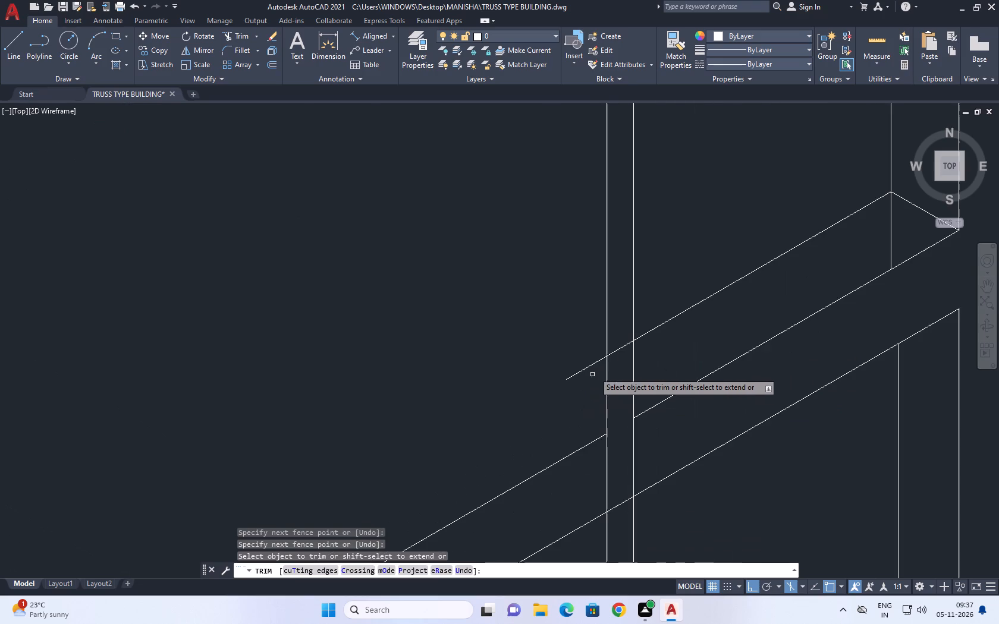
{"action": "left_click", "coordinate": [618, 333]}
{"action": "left_click_drag", "start_coordinate": [620, 375], "coordinate": [620, 380]}
{"action": "left_click", "coordinate": [576, 360]}
{"action": "left_click", "coordinate": [580, 396]}
{"action": "scroll", "coordinate": [593, 365], "scroll_direction": "down", "scroll_amount": 4}
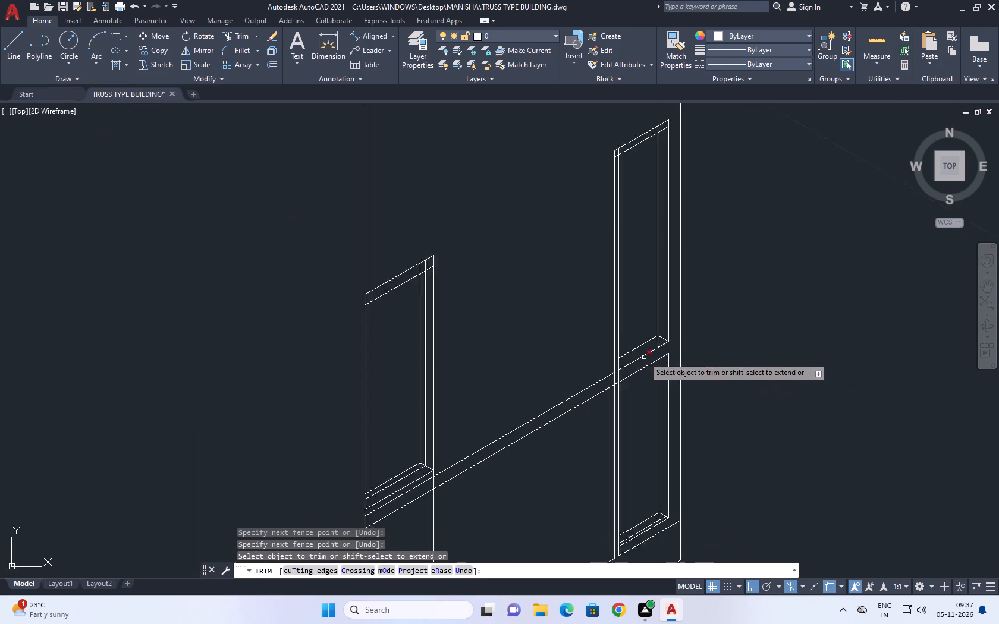
{"action": "scroll", "coordinate": [645, 357], "scroll_direction": "down", "scroll_amount": 1}
{"action": "key", "text": "Escape"}
Trim the upper opening's two left verticals between the two parallel 30° band lines.
{"action": "middle_click_drag", "start_coordinate": [674, 452], "coordinate": [695, 376]}
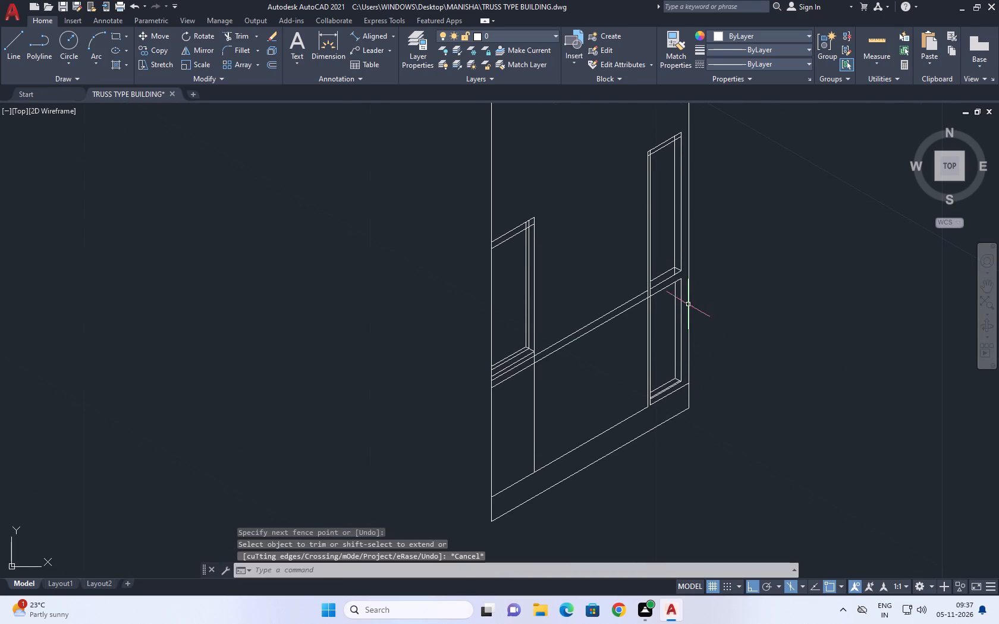
{"action": "middle_click_drag", "start_coordinate": [666, 294], "coordinate": [667, 321]}
{"action": "type", "text": "TR"}
{"action": "key", "text": "space"}
{"action": "scroll", "coordinate": [662, 322], "scroll_direction": "up", "scroll_amount": 3}
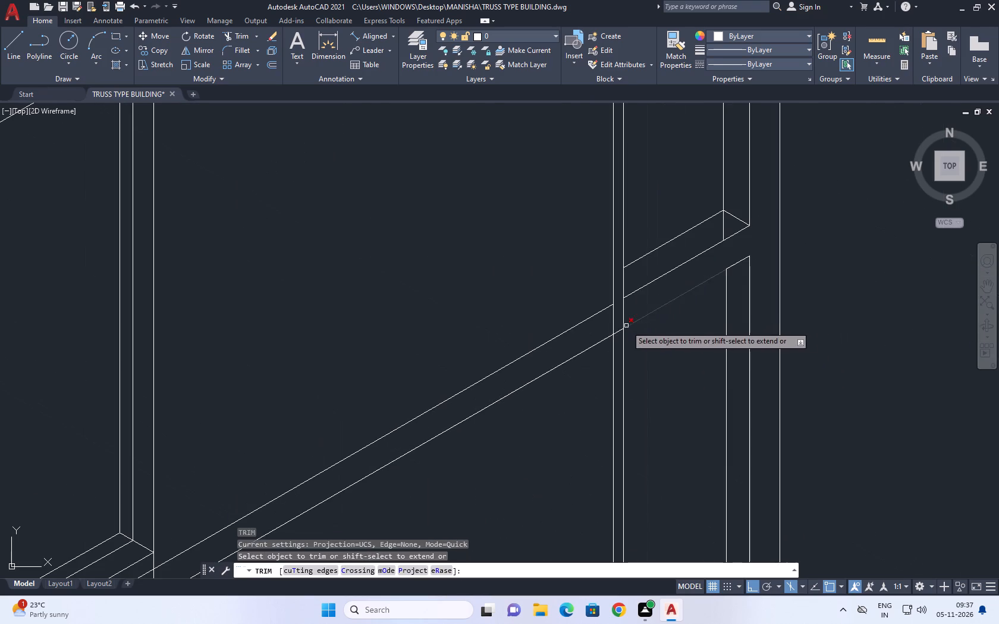
{"action": "left_click", "coordinate": [633, 314]}
{"action": "left_click", "coordinate": [597, 329]}
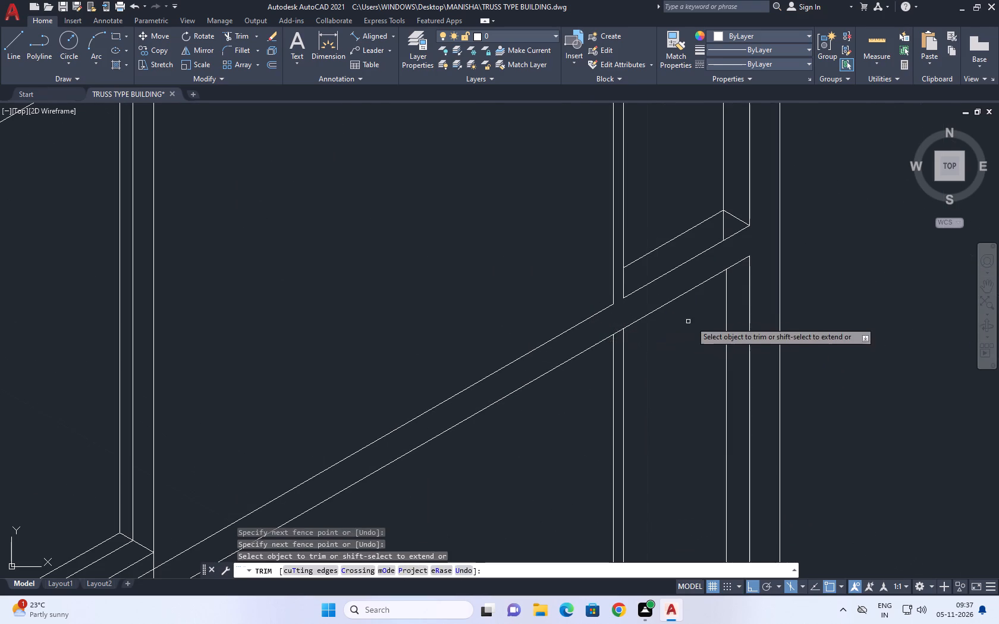
{"action": "scroll", "coordinate": [703, 332], "scroll_direction": "down", "scroll_amount": 2}
{"action": "key", "text": "Escape"}
Extend the band's upper 30° line across the gap between verticals to meet the upper opening's bottom line.
{"action": "middle_click_drag", "start_coordinate": [700, 316], "coordinate": [703, 323]}
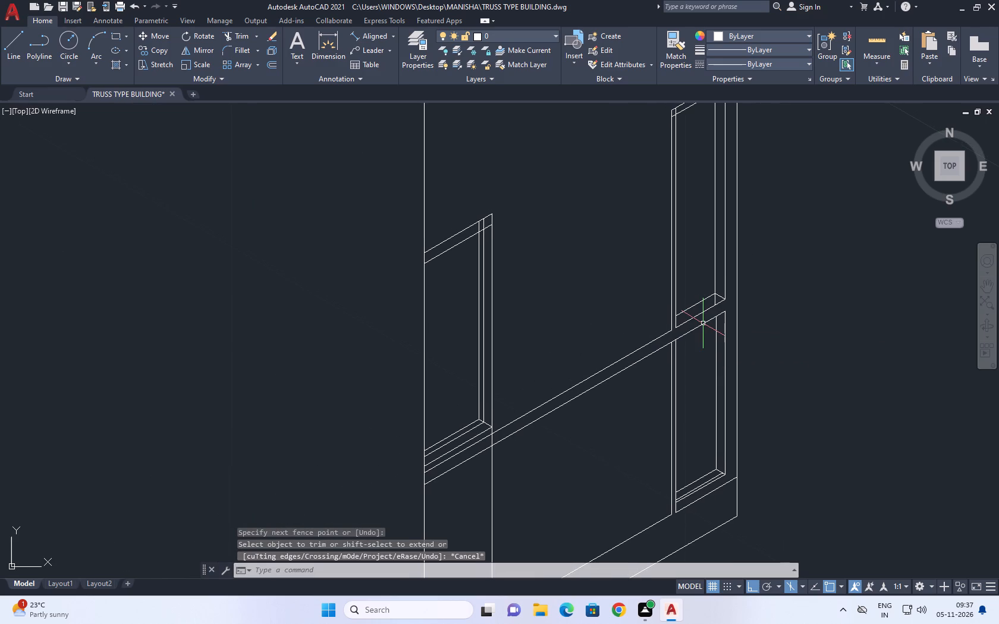
{"action": "type", "text": "EX"}
{"action": "key", "text": "space"}
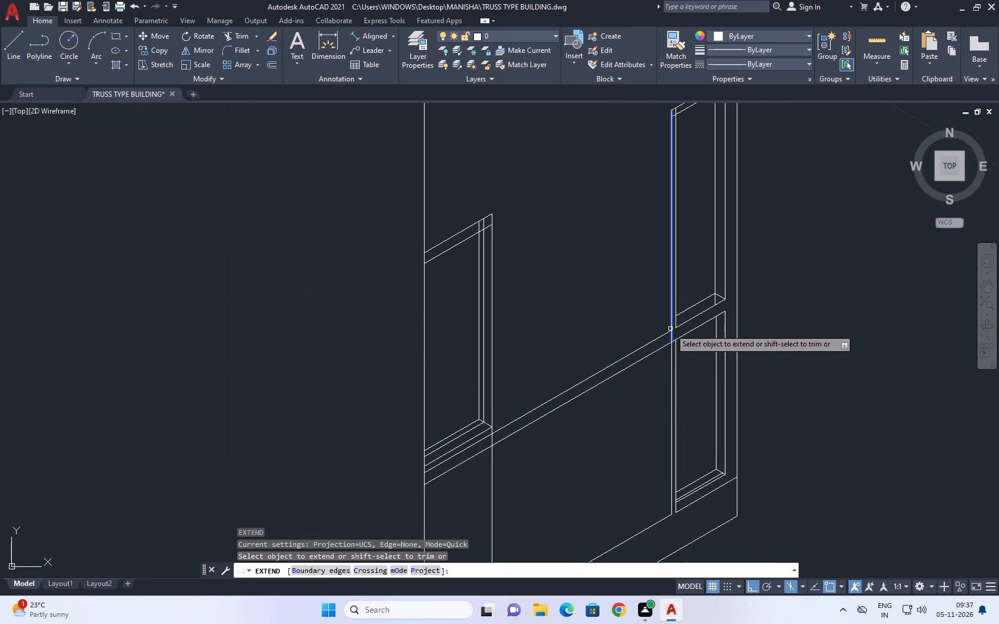
{"action": "left_click", "coordinate": [668, 330]}
{"action": "key", "text": "Escape"}
Trim the left-end bay's division vertical and the wall's left edge between the two 30° band lines.
{"action": "middle_click_drag", "start_coordinate": [608, 386], "coordinate": [650, 303]}
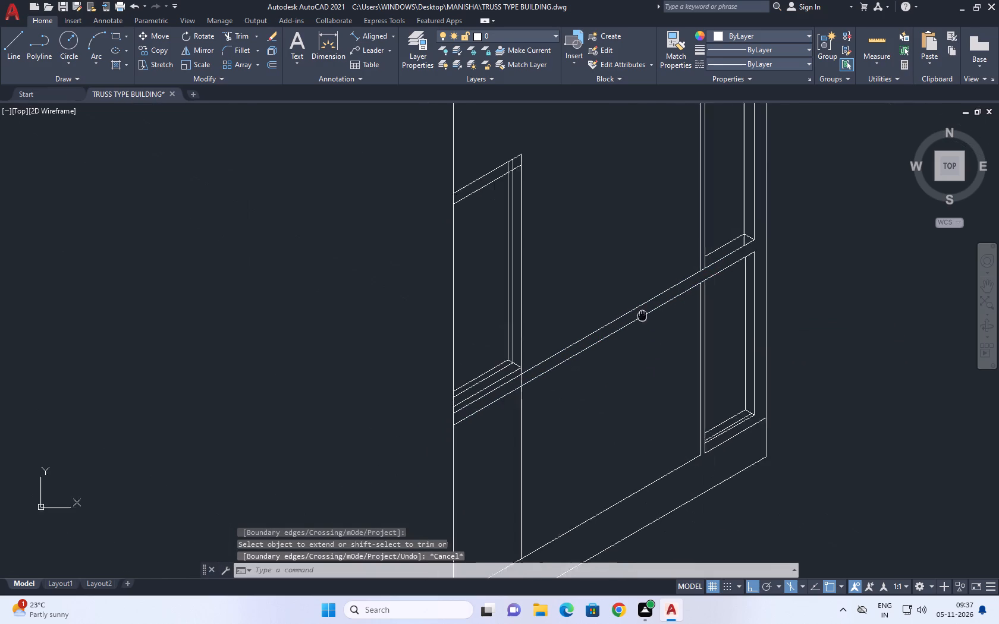
{"action": "middle_click_drag", "start_coordinate": [650, 303], "coordinate": [651, 302]}
{"action": "type", "text": "TR"}
{"action": "key", "text": "space"}
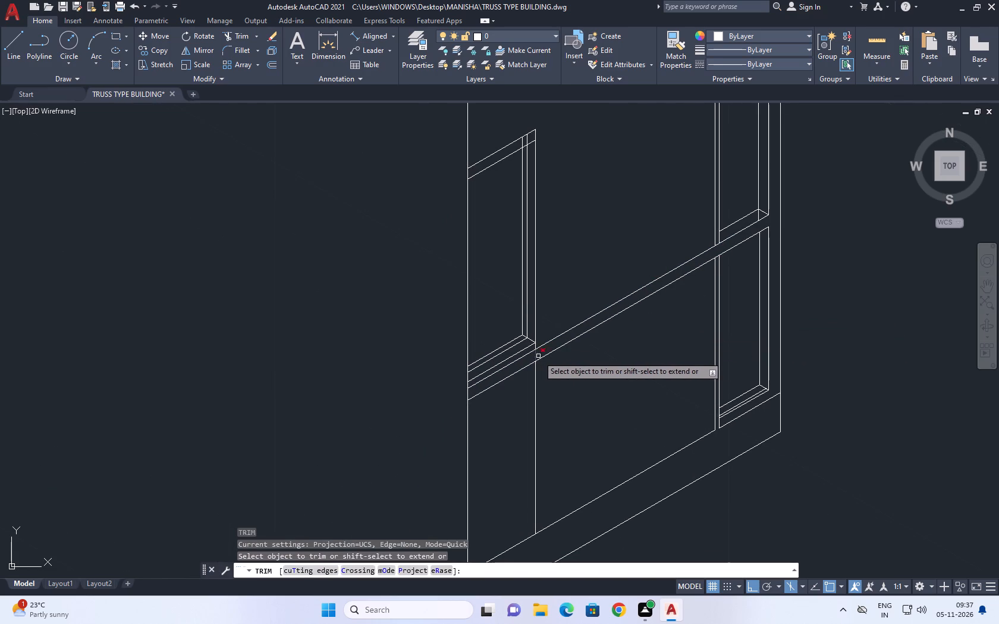
{"action": "left_click", "coordinate": [537, 355]}
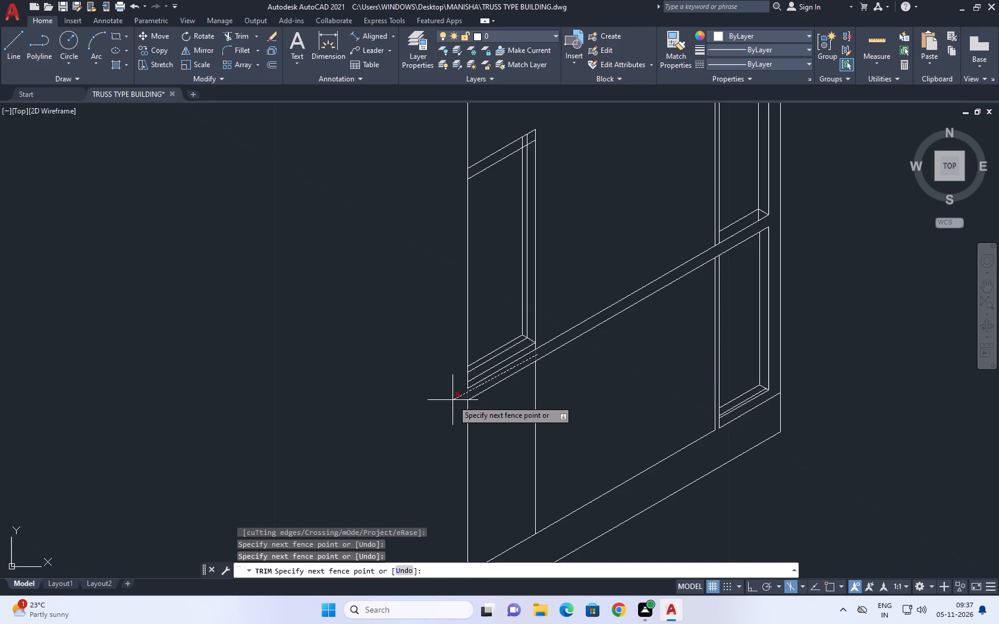
{"action": "left_click", "coordinate": [448, 402]}
{"action": "scroll", "coordinate": [673, 355], "scroll_direction": "down", "scroll_amount": 2}
{"action": "key", "text": "Escape"}
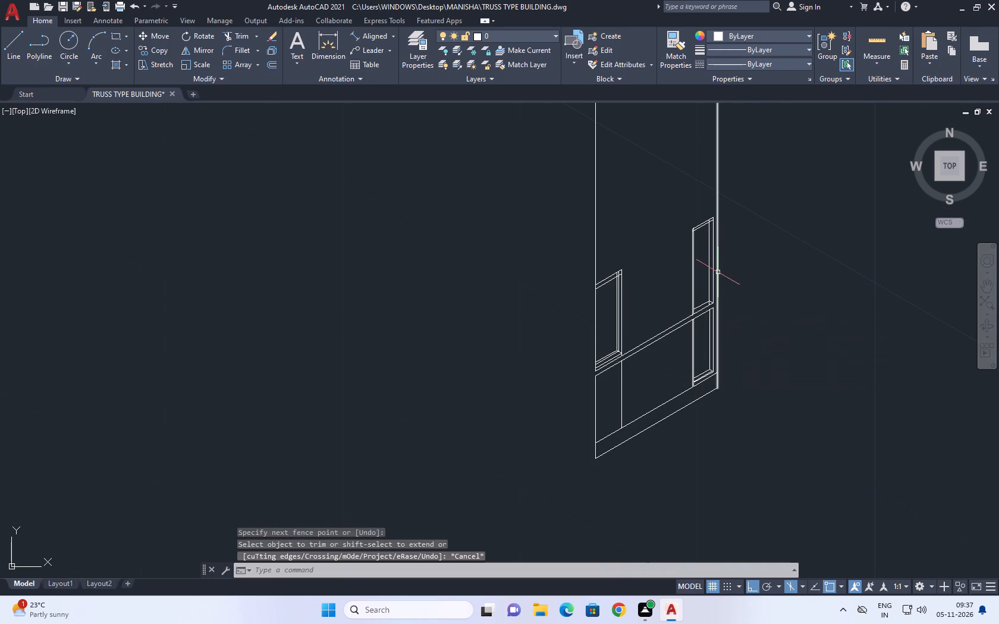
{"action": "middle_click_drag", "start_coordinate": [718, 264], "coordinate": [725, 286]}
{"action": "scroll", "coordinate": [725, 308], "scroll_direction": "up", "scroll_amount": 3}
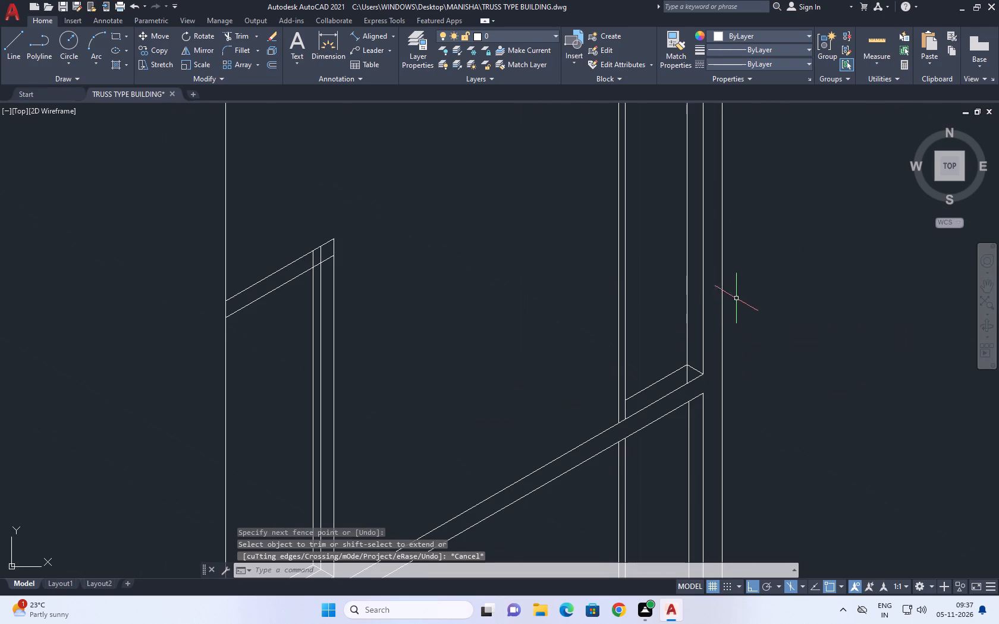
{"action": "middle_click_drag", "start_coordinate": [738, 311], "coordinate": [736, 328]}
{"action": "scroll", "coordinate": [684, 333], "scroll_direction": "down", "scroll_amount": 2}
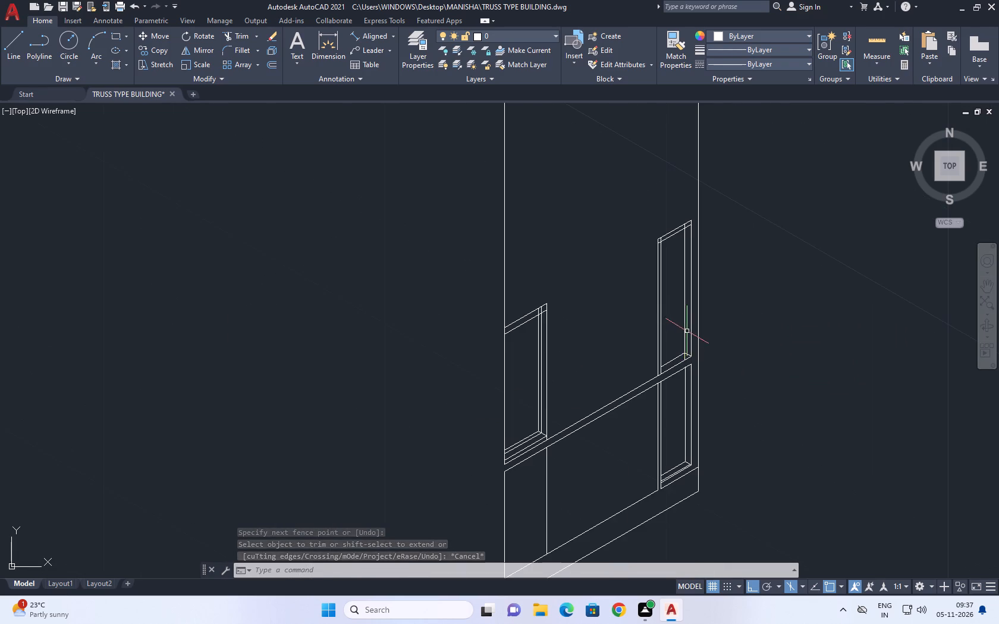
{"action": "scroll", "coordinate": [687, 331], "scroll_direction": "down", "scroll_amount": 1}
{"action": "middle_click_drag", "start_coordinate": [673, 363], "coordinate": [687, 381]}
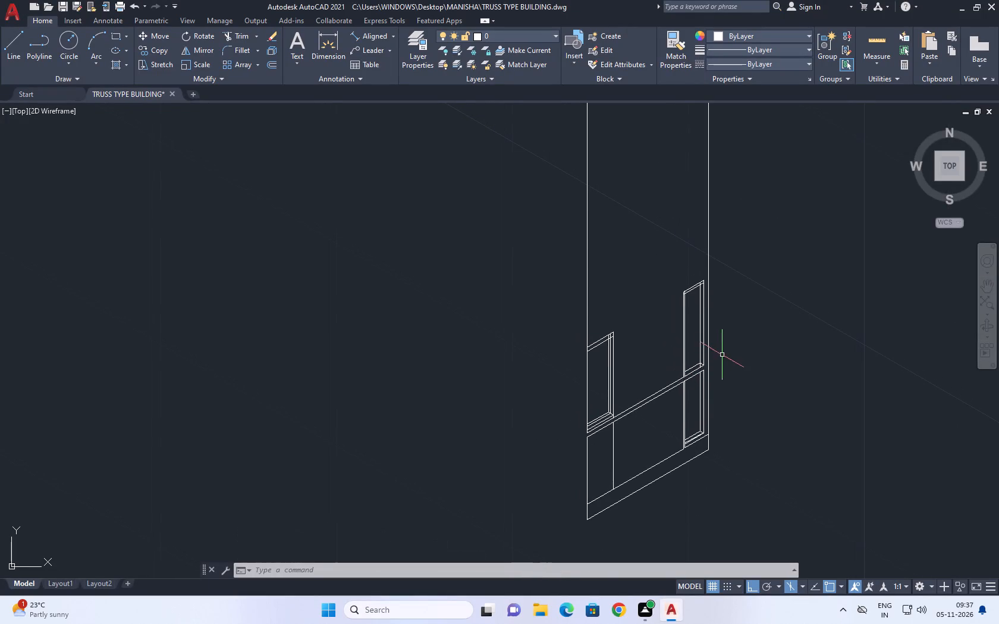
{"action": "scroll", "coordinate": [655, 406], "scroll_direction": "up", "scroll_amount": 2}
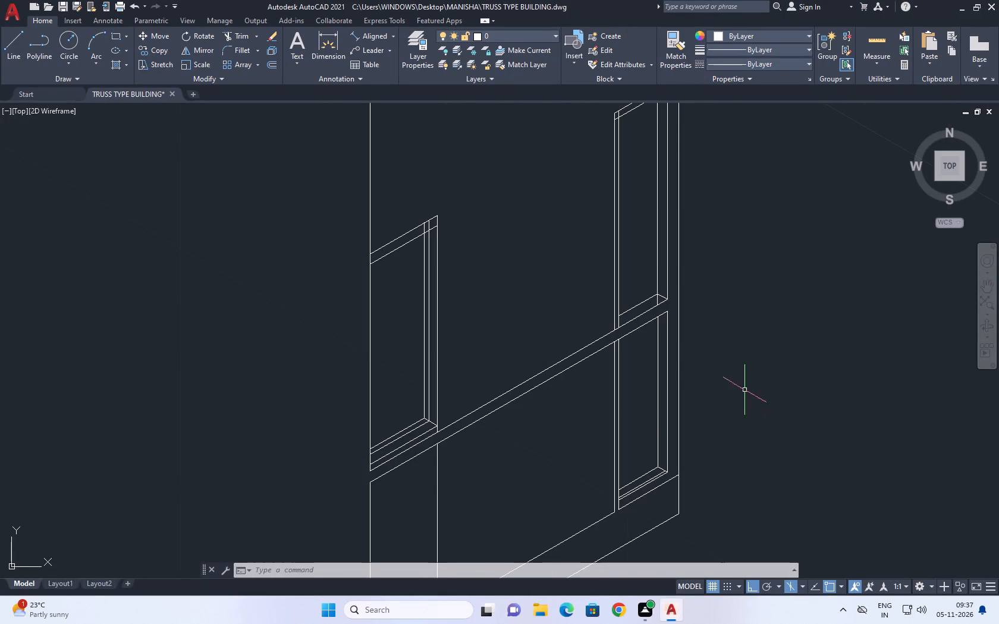
Draw a 30° crossbar line between the upper opening's inner verticals, around mid-height.
{"action": "middle_click_drag", "start_coordinate": [684, 346], "coordinate": [780, 336]}
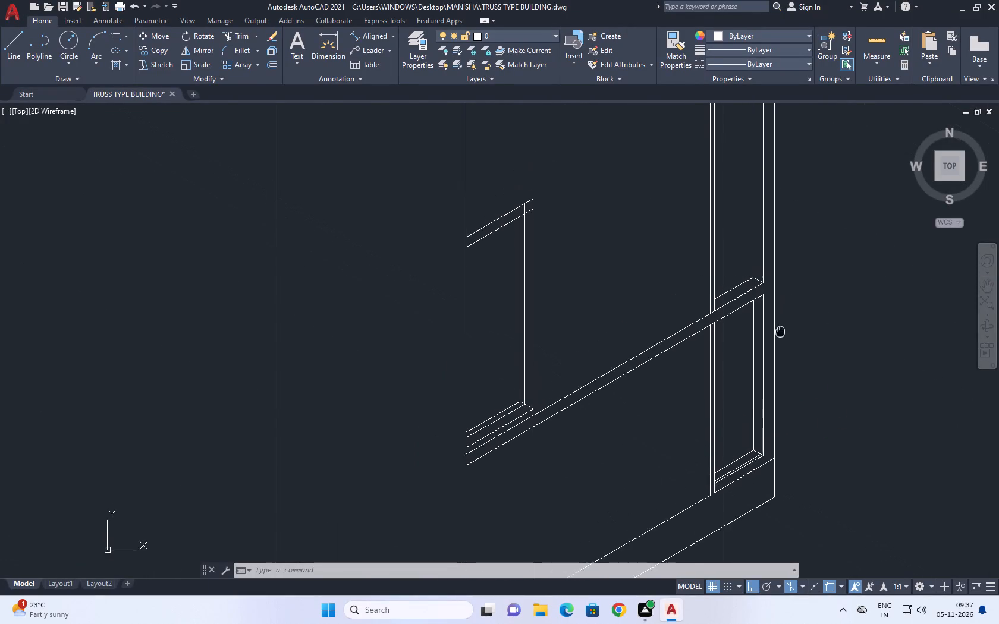
{"action": "middle_click_drag", "start_coordinate": [780, 336], "coordinate": [780, 352]}
{"action": "key", "text": "l"}
{"action": "key", "text": "space"}
{"action": "middle_click_drag", "start_coordinate": [747, 223], "coordinate": [742, 368]}
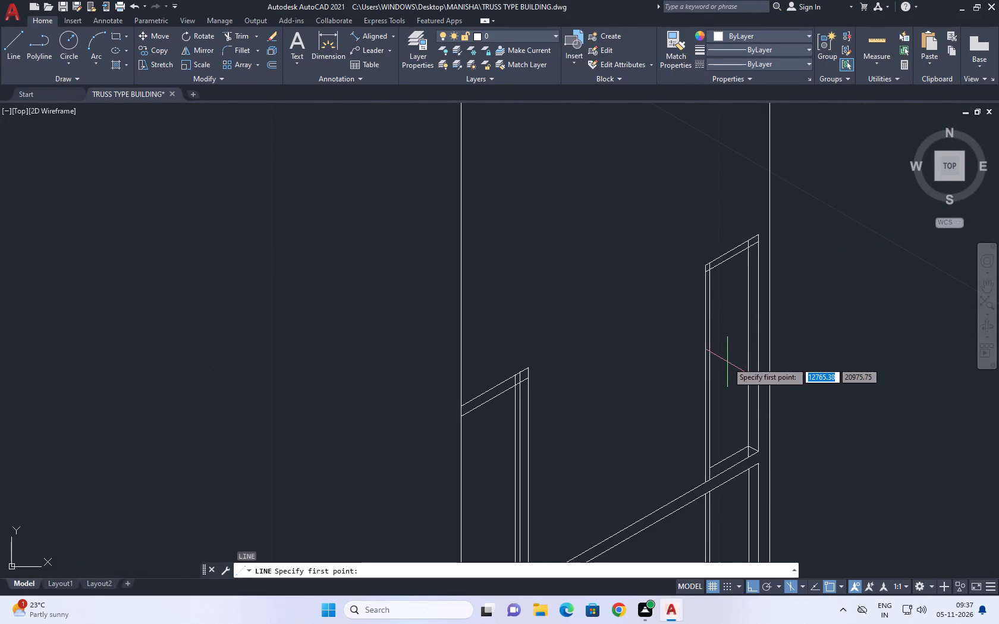
{"action": "left_click_drag", "start_coordinate": [708, 371], "coordinate": [714, 369]}
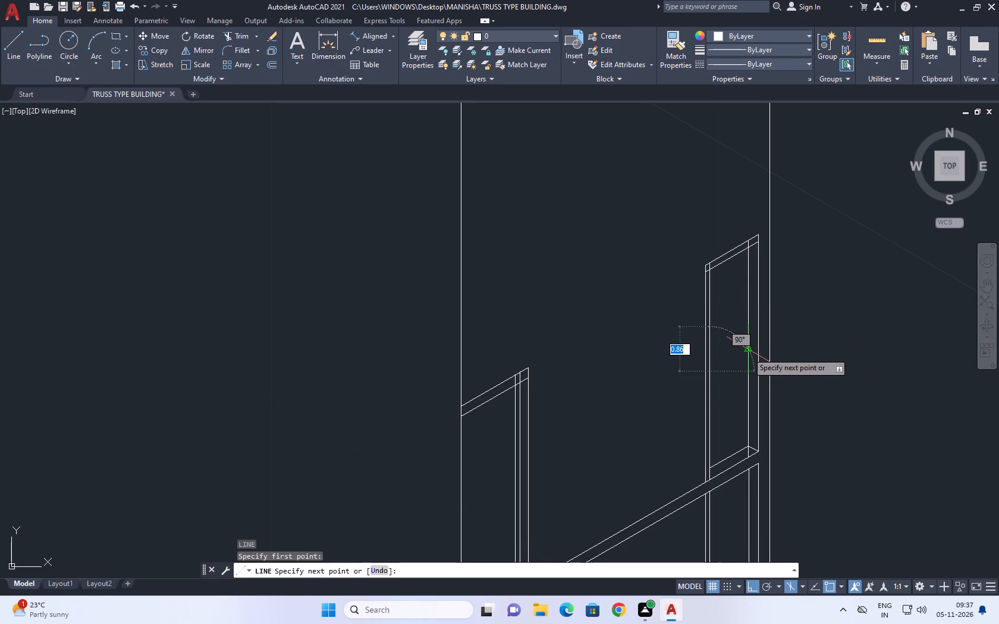
{"action": "left_click", "coordinate": [747, 351]}
{"action": "key", "text": "Escape"}
Copy the crossbar line about 0.14 straight down.
{"action": "scroll", "coordinate": [728, 361], "scroll_direction": "up", "scroll_amount": 2}
{"action": "left_click_drag", "start_coordinate": [734, 382], "coordinate": [726, 363]}
{"action": "left_click", "coordinate": [712, 340]}
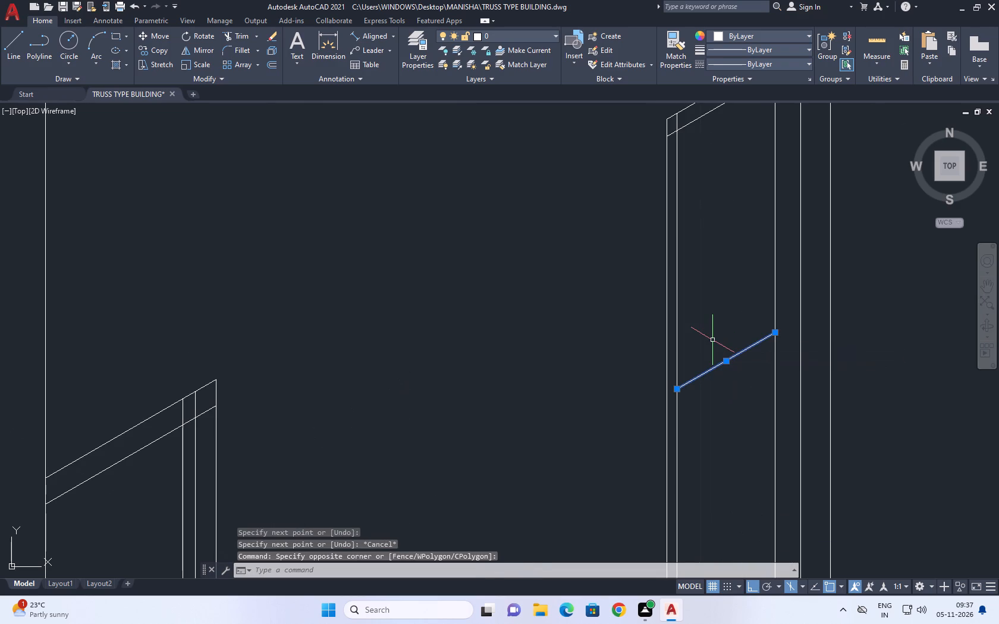
{"action": "type", "text": "CO"}
{"action": "key", "text": "space"}
{"action": "left_click", "coordinate": [711, 351]}
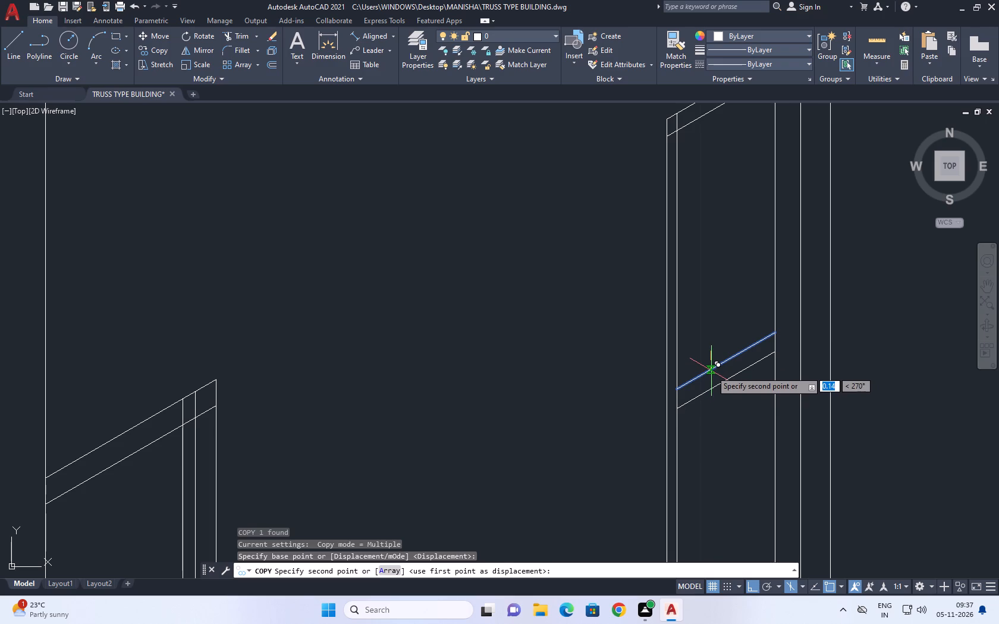
{"action": "left_click", "coordinate": [711, 371]}
{"action": "scroll", "coordinate": [749, 322], "scroll_direction": "down", "scroll_amount": 2}
{"action": "key", "text": "Escape"}
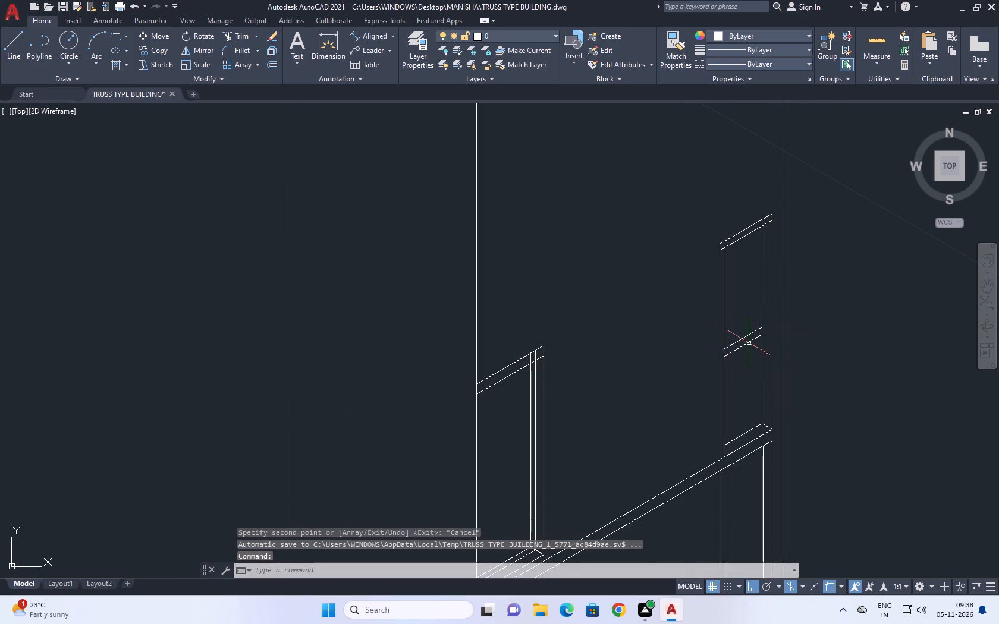
Move the copied crossbar line slightly straight up, closer to the original line.
{"action": "scroll", "coordinate": [747, 343], "scroll_direction": "up", "scroll_amount": 2}
{"action": "left_click", "coordinate": [746, 343]}
{"action": "type", "text": "M"}
{"action": "key", "text": "space"}
{"action": "scroll", "coordinate": [758, 302], "scroll_direction": "up", "scroll_amount": 2}
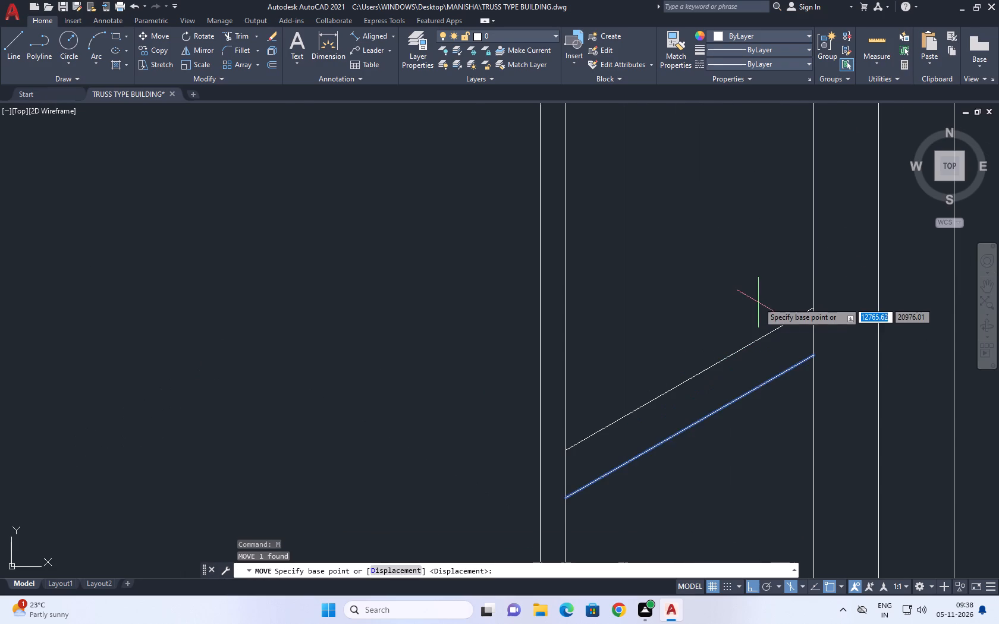
{"action": "left_click", "coordinate": [751, 282]}
{"action": "left_click", "coordinate": [749, 267]}
{"action": "scroll", "coordinate": [749, 267], "scroll_direction": "down", "scroll_amount": 3}
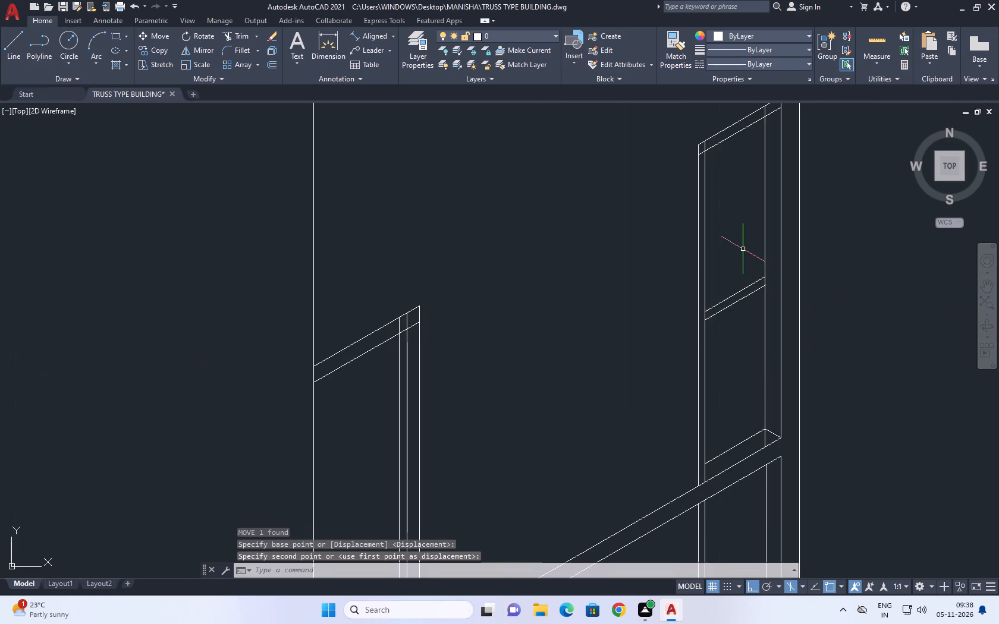
Regenerate the model.
{"action": "middle_click_drag", "start_coordinate": [731, 212], "coordinate": [734, 291]}
{"action": "scroll", "coordinate": [734, 292], "scroll_direction": "down", "scroll_amount": 1}
{"action": "key", "text": "r"}
{"action": "type", "text": "E"}
{"action": "key", "text": "space"}
Trim the upper opening's inner outline at both top corners: inner verticals above the lower top line, and that line's outer ends.
{"action": "middle_click_drag", "start_coordinate": [731, 263], "coordinate": [725, 329]}
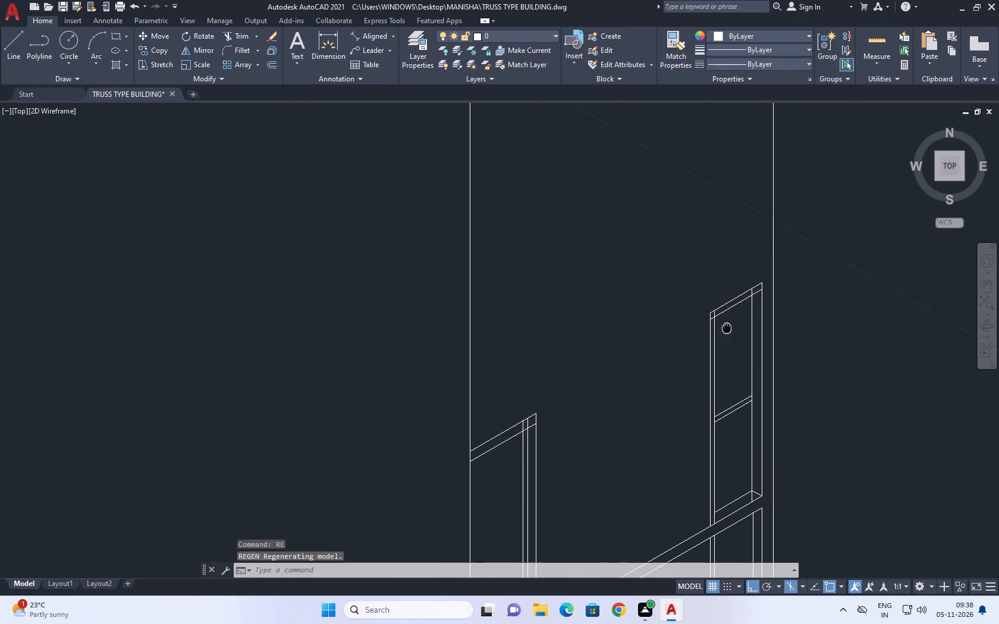
{"action": "key", "text": "t"}
{"action": "type", "text": "R"}
{"action": "key", "text": "space"}
{"action": "scroll", "coordinate": [753, 291], "scroll_direction": "up", "scroll_amount": 2}
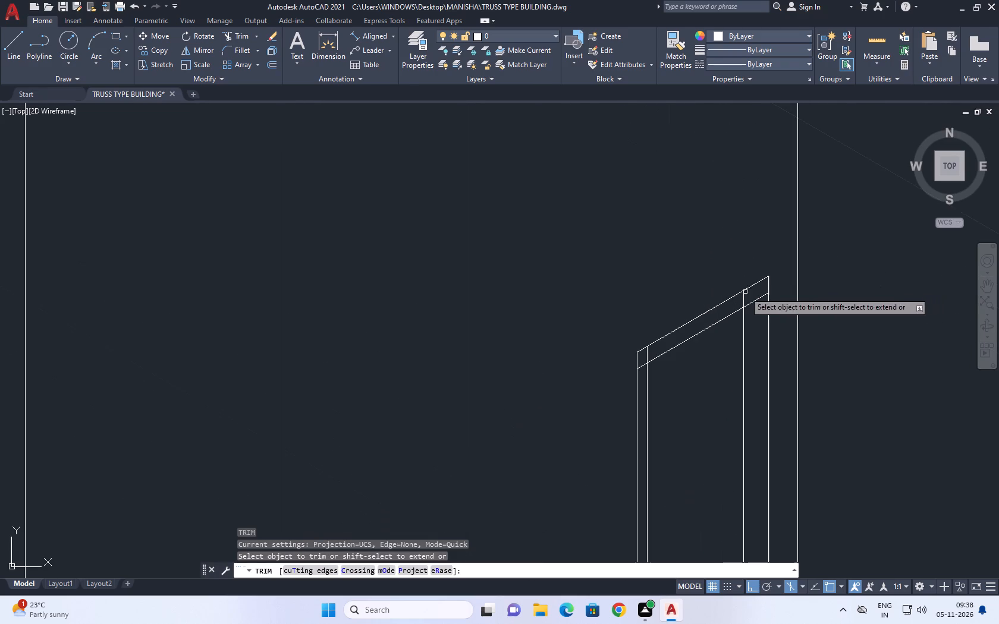
{"action": "left_click", "coordinate": [740, 303]}
{"action": "left_click", "coordinate": [751, 301]}
{"action": "left_click", "coordinate": [753, 302]}
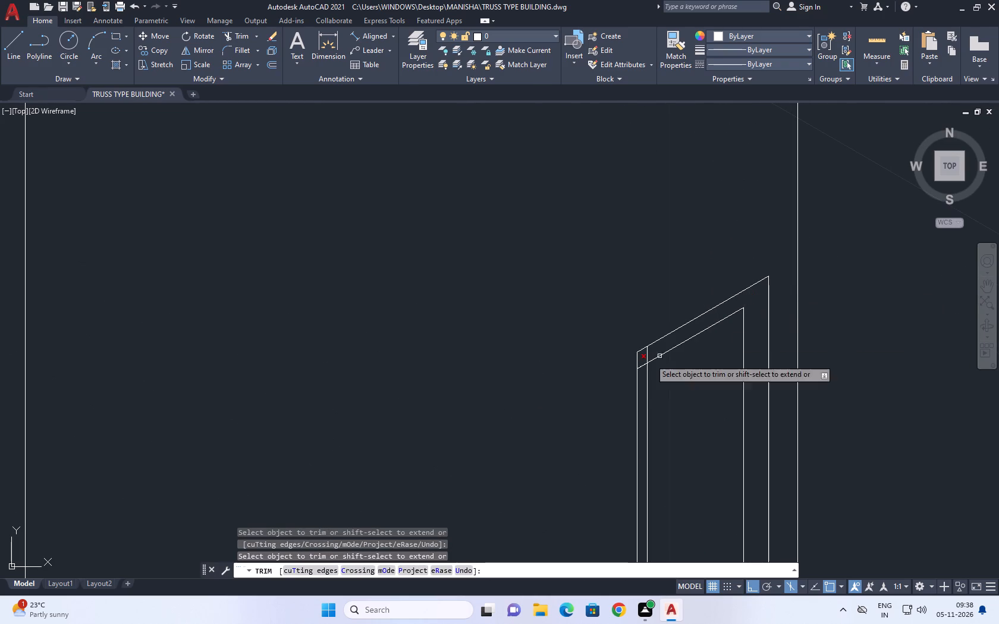
{"action": "scroll", "coordinate": [651, 360], "scroll_direction": "up", "scroll_amount": 2}
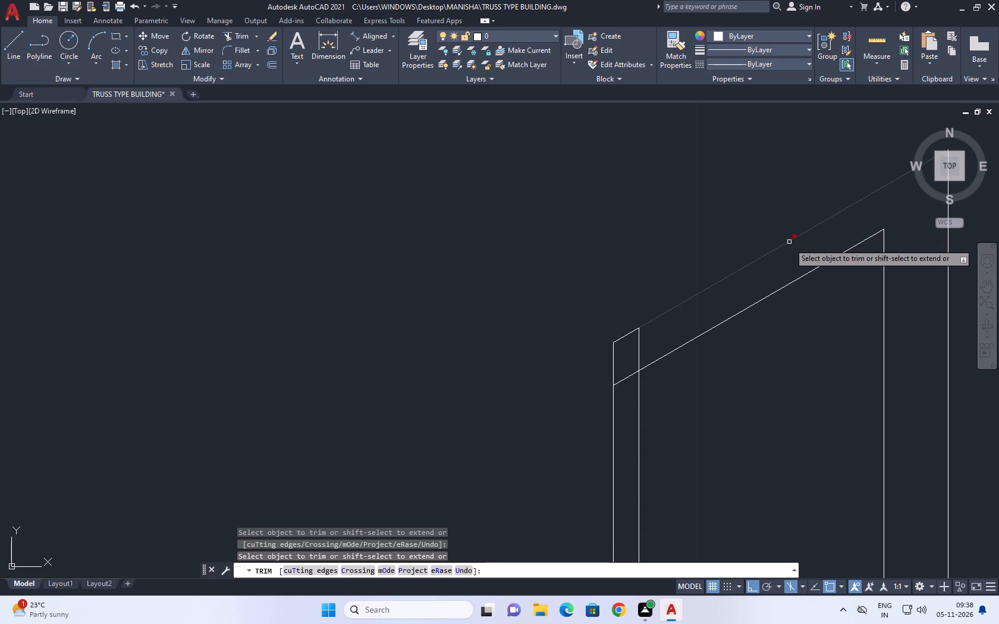
{"action": "scroll", "coordinate": [623, 377], "scroll_direction": "up", "scroll_amount": 2}
{"action": "left_click", "coordinate": [663, 307]}
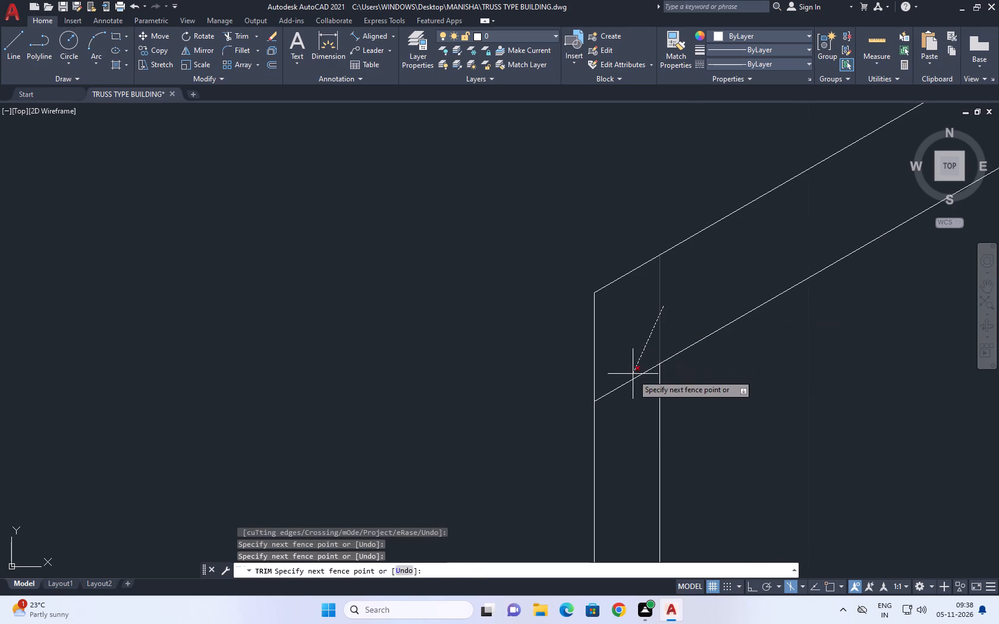
{"action": "left_click", "coordinate": [629, 385]}
{"action": "right_click", "coordinate": [633, 346]}
{"action": "left_click", "coordinate": [649, 365]}
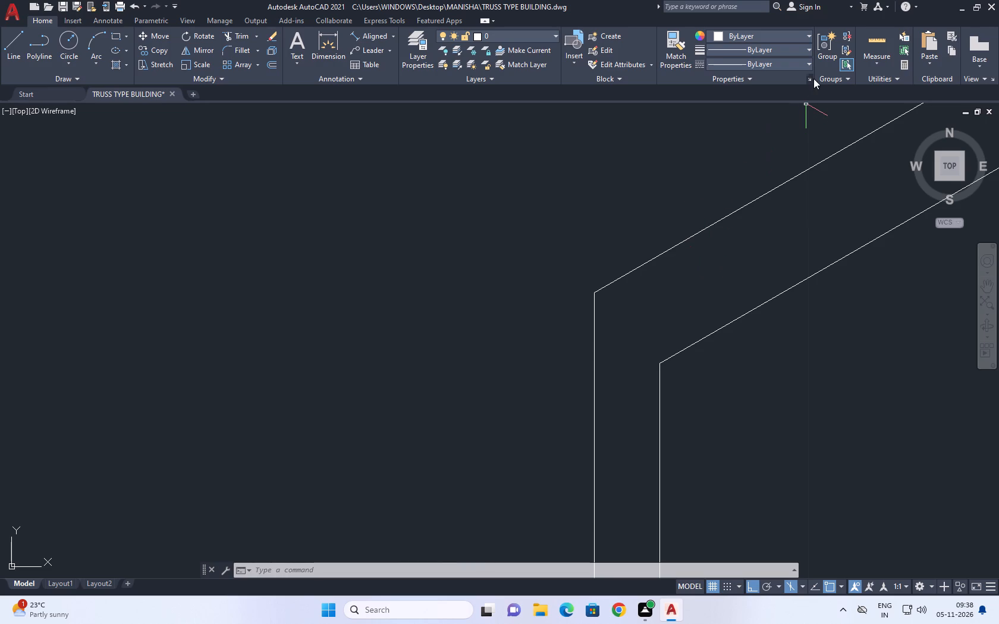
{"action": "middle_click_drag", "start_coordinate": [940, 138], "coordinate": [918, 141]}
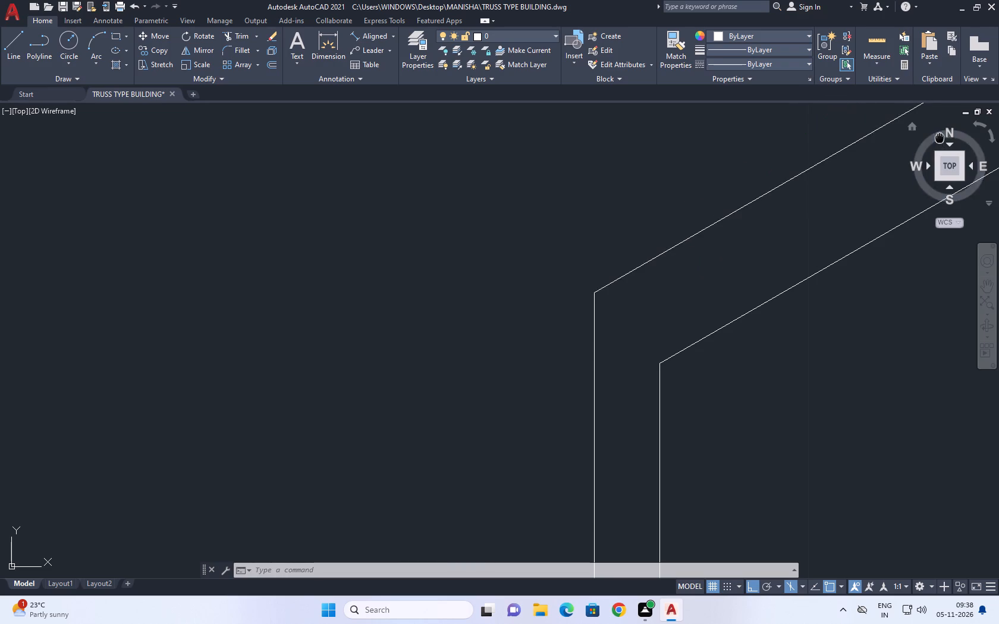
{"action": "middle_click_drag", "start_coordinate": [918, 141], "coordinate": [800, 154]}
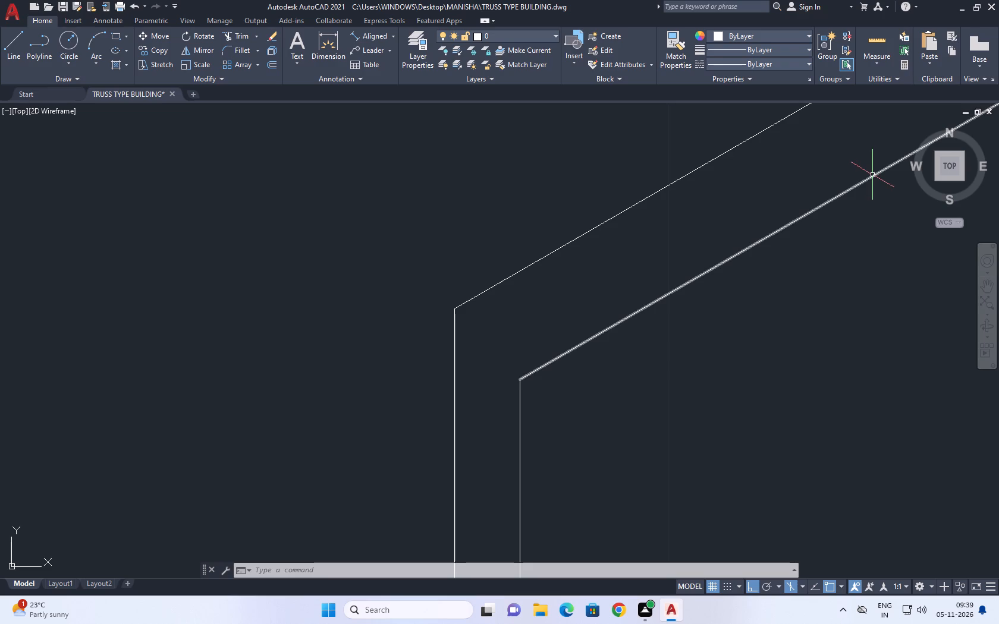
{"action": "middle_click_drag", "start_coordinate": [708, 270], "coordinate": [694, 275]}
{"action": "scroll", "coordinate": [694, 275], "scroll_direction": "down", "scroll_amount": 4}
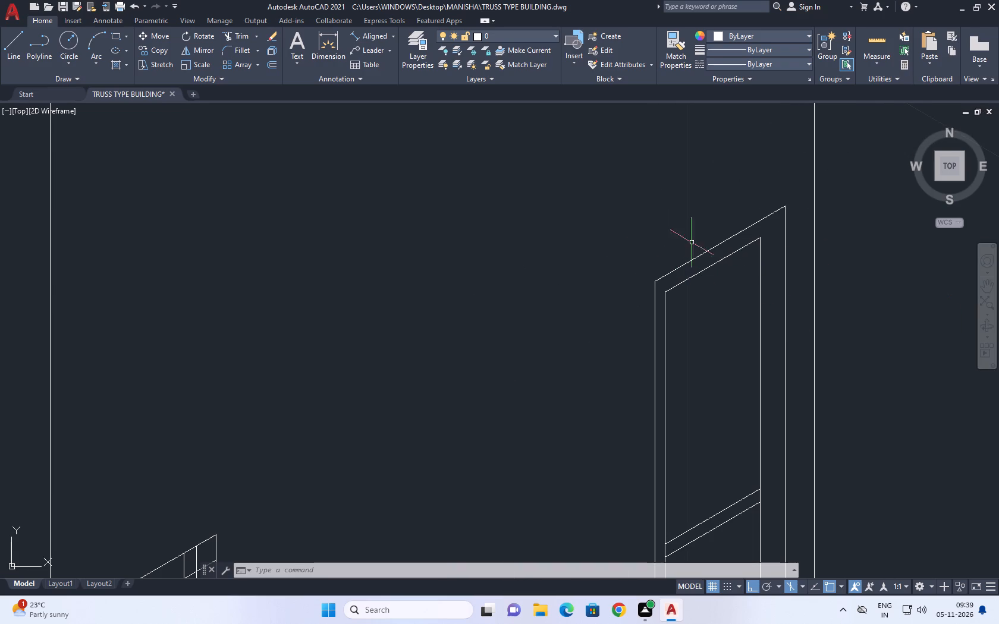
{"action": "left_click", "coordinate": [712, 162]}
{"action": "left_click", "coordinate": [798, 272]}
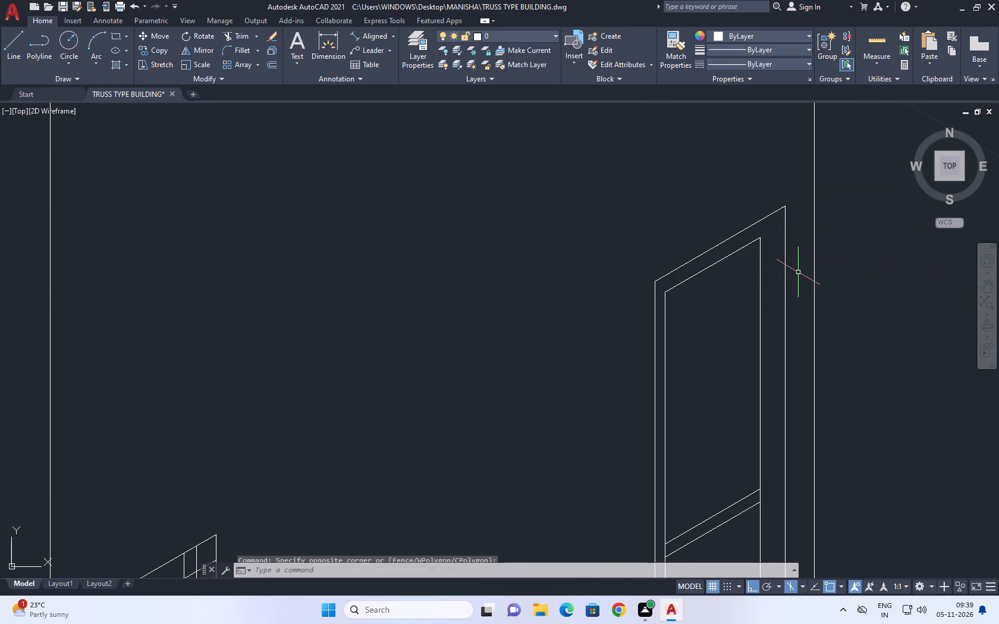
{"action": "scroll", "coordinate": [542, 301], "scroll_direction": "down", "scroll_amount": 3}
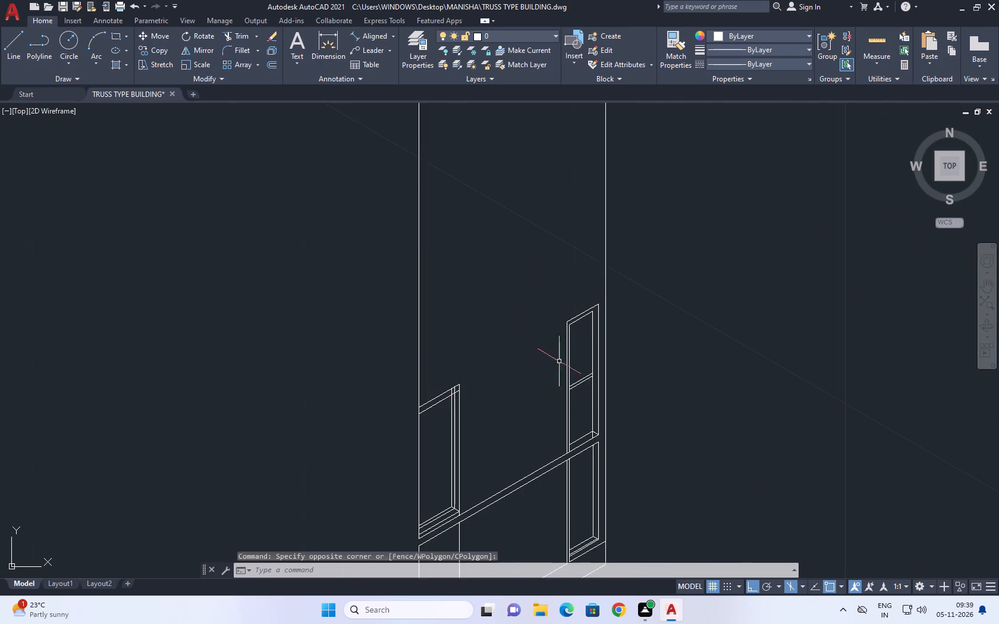
Trim the left opening's inner outline at its top corner: both inner verticals above the lower top line, and that line's outer end.
{"action": "middle_click_drag", "start_coordinate": [583, 380], "coordinate": [552, 269]}
{"action": "scroll", "coordinate": [413, 289], "scroll_direction": "up", "scroll_amount": 2}
{"action": "middle_click_drag", "start_coordinate": [445, 236], "coordinate": [455, 252]}
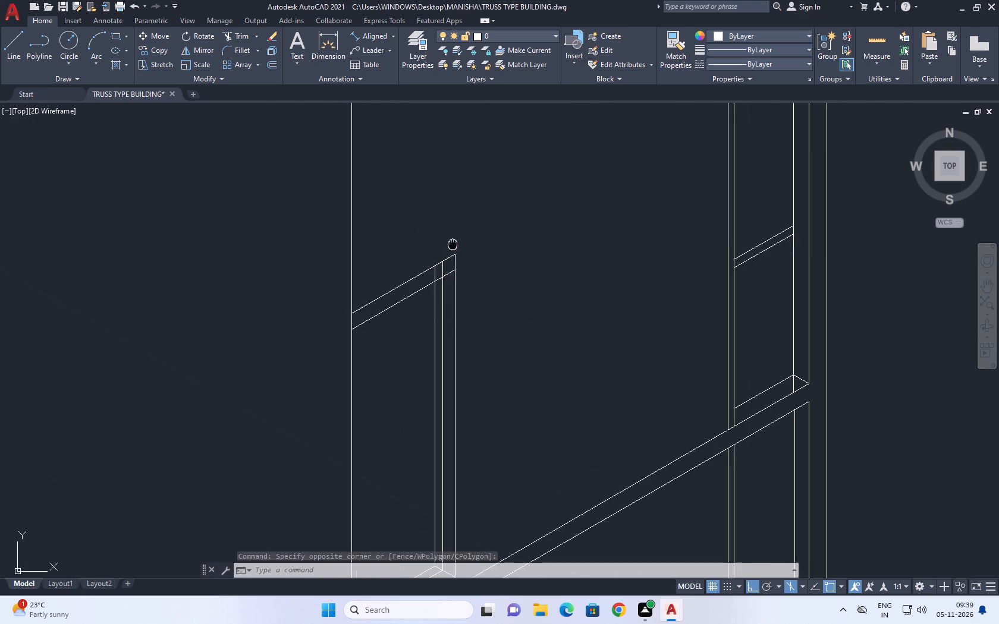
{"action": "middle_click_drag", "start_coordinate": [455, 252], "coordinate": [467, 298]}
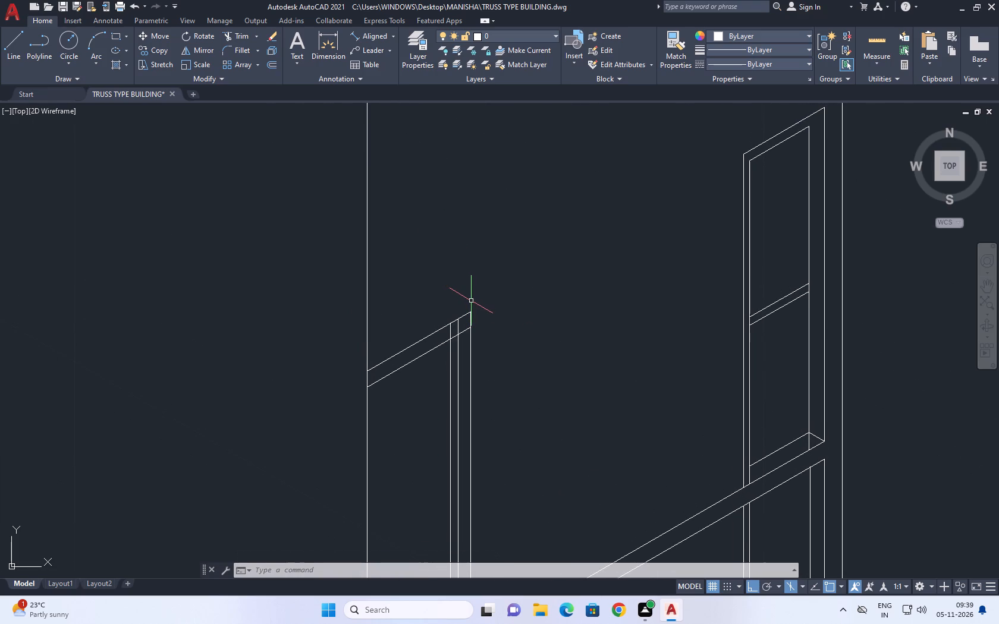
{"action": "middle_click_drag", "start_coordinate": [435, 345], "coordinate": [440, 310]}
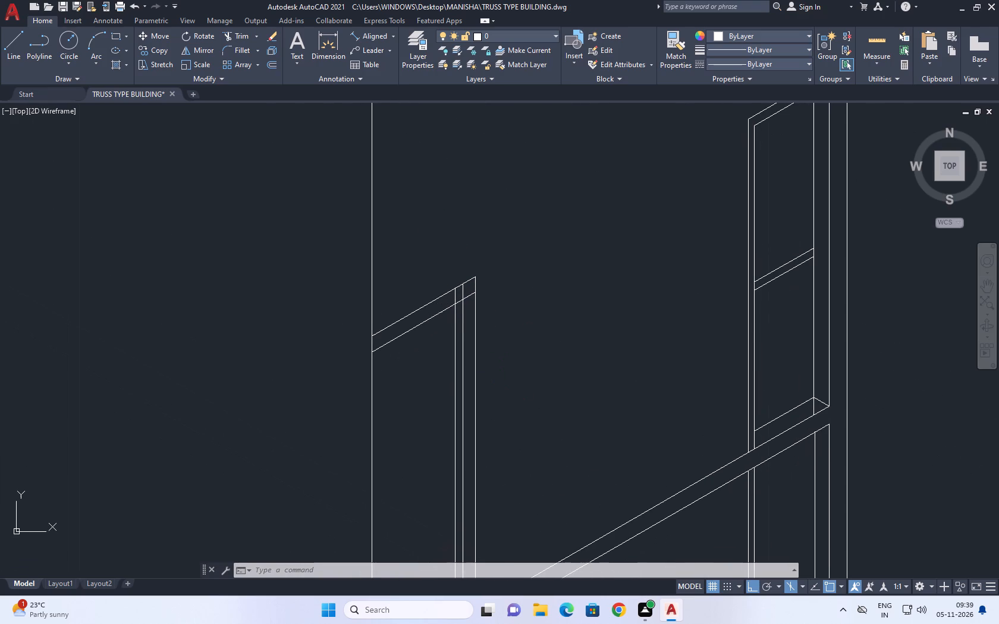
{"action": "left_click", "coordinate": [235, 30]}
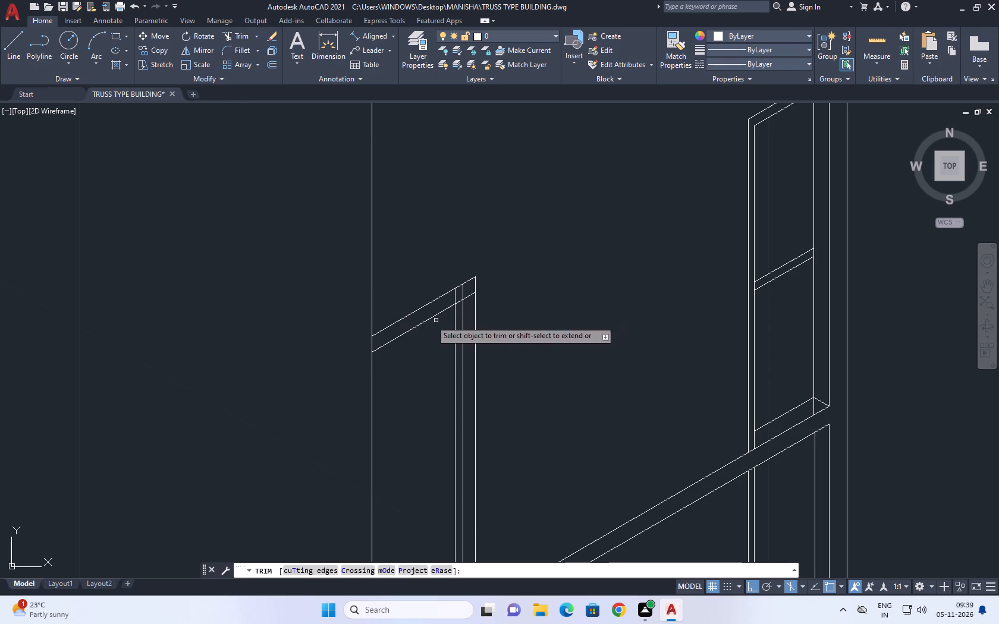
{"action": "scroll", "coordinate": [458, 295], "scroll_direction": "down", "scroll_amount": 1}
{"action": "scroll", "coordinate": [458, 295], "scroll_direction": "up", "scroll_amount": 3}
{"action": "left_click", "coordinate": [438, 303]}
{"action": "double_click", "coordinate": [470, 290]}
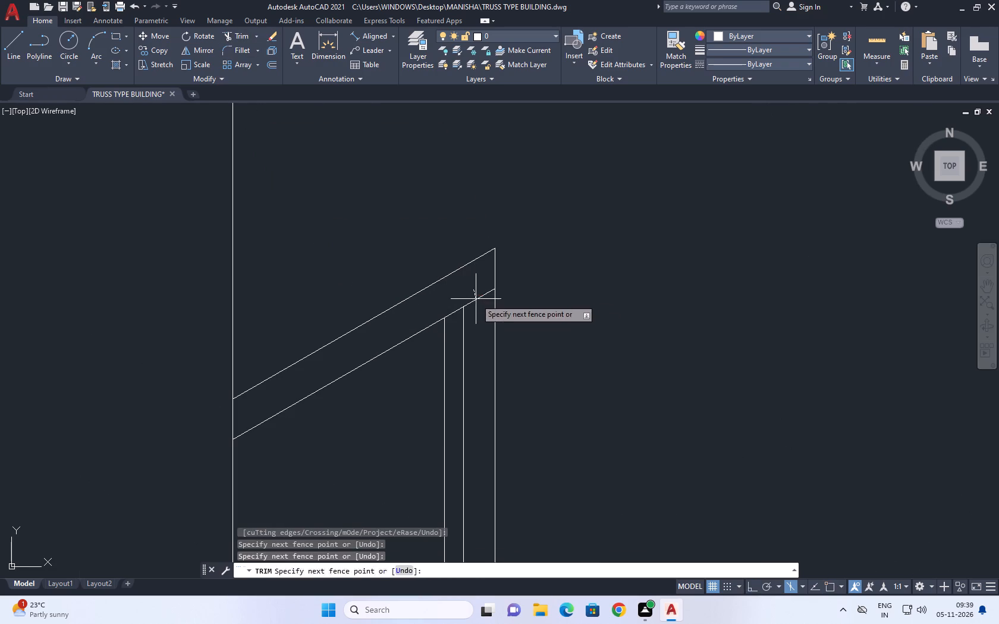
{"action": "left_click", "coordinate": [477, 307]}
{"action": "left_click", "coordinate": [544, 293]}
{"action": "left_click", "coordinate": [578, 312]}
{"action": "right_click", "coordinate": [577, 310]}
{"action": "left_click", "coordinate": [590, 327]}
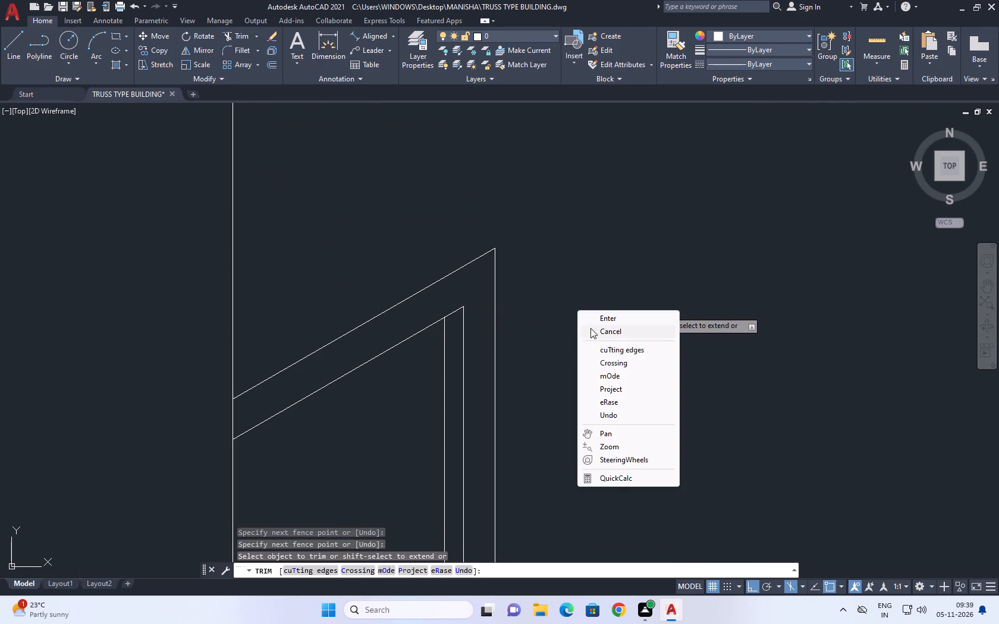
Trim the upper right opening's inner vertical where it runs below the recess corner down to the band.
{"action": "scroll", "coordinate": [558, 322], "scroll_direction": "down", "scroll_amount": 3}
{"action": "middle_click_drag", "start_coordinate": [583, 302], "coordinate": [531, 261]}
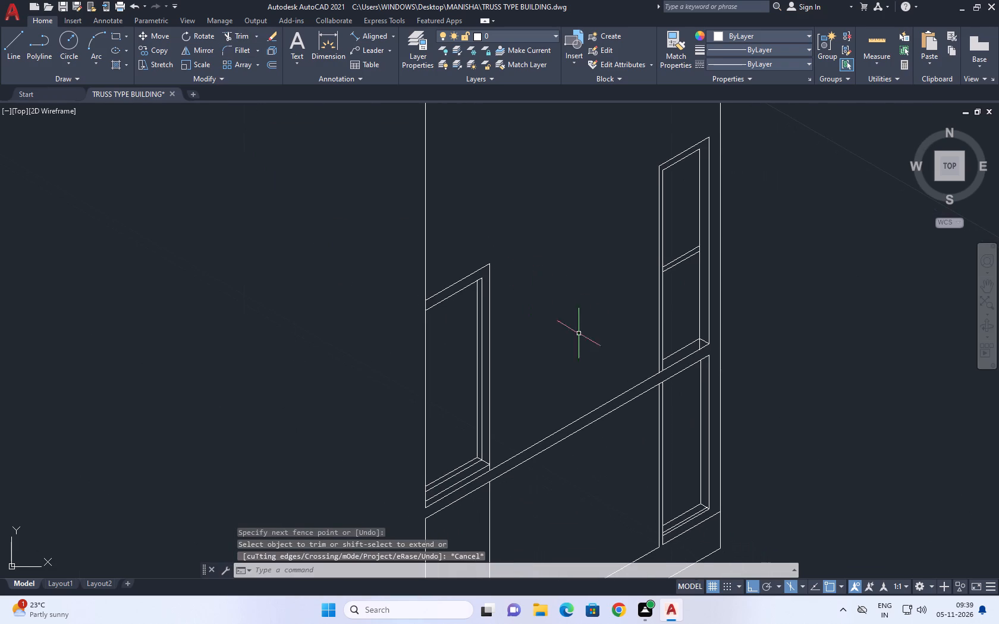
{"action": "middle_click_drag", "start_coordinate": [607, 296], "coordinate": [570, 314]}
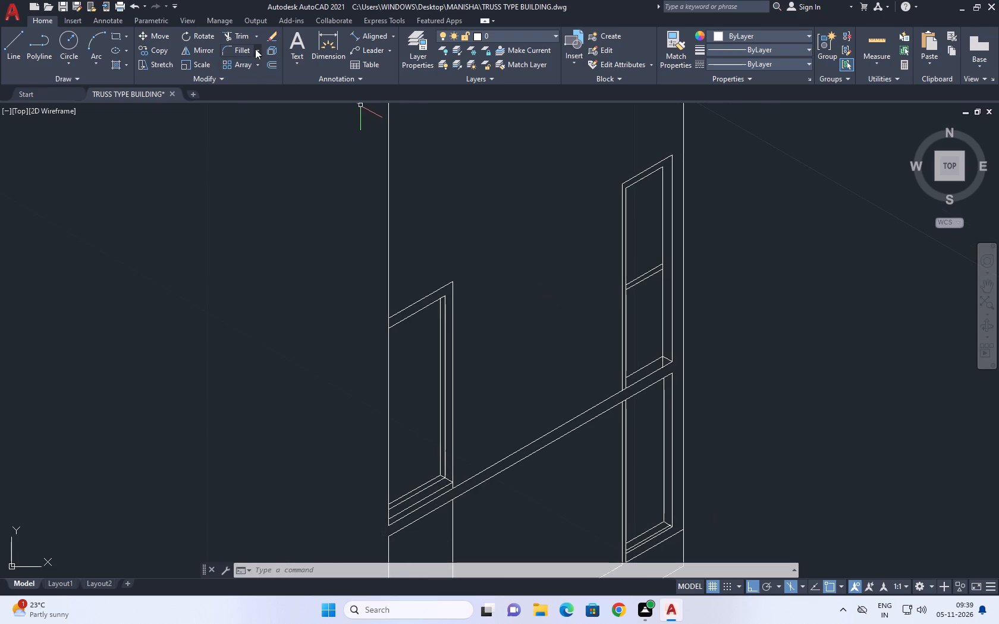
{"action": "left_click", "coordinate": [246, 37]}
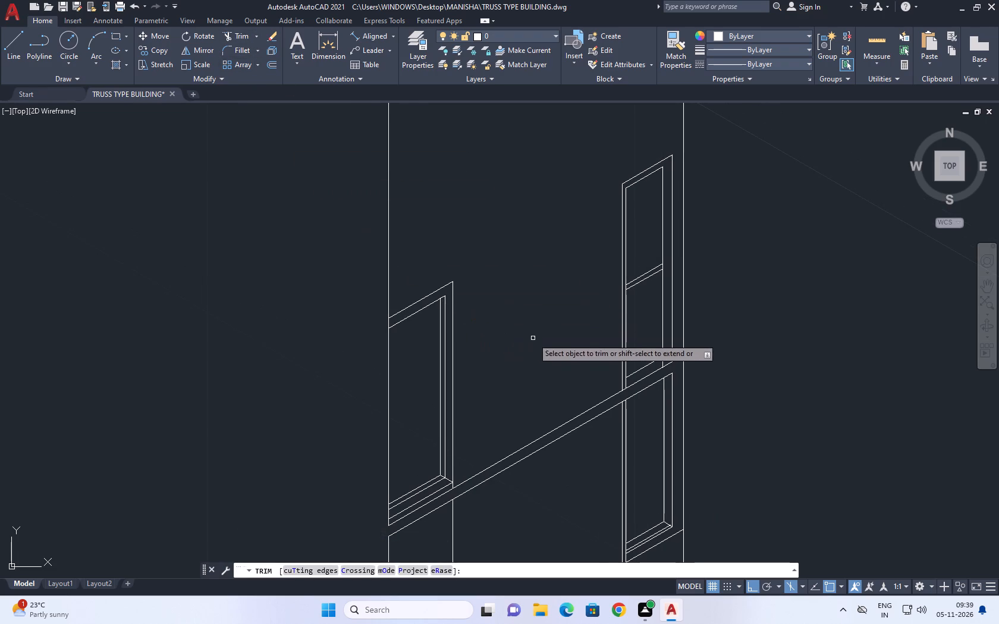
{"action": "middle_click_drag", "start_coordinate": [519, 333], "coordinate": [359, 328]}
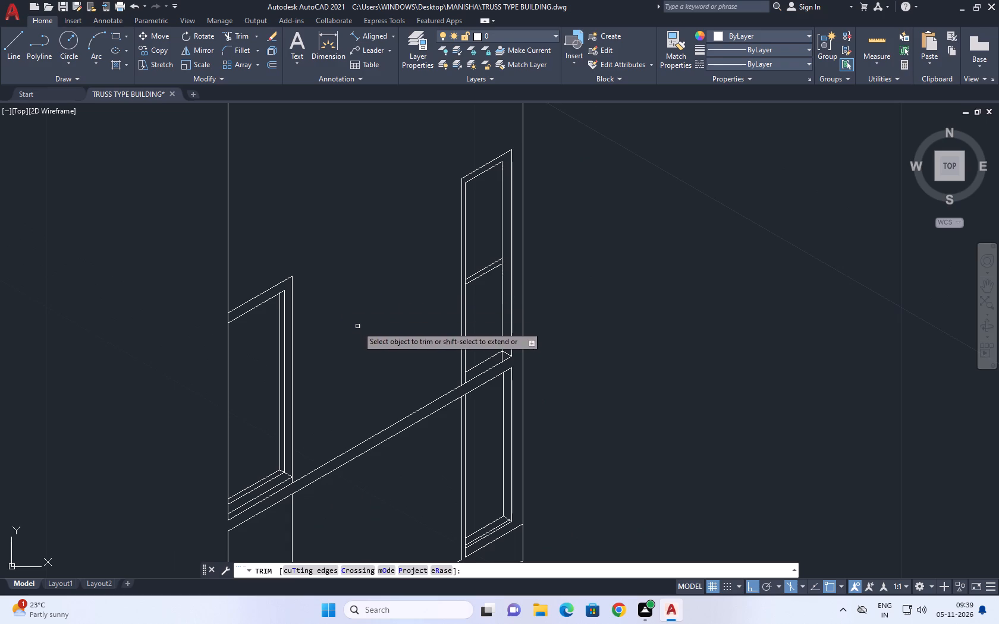
{"action": "scroll", "coordinate": [507, 360], "scroll_direction": "up", "scroll_amount": 3}
{"action": "left_click", "coordinate": [497, 354]}
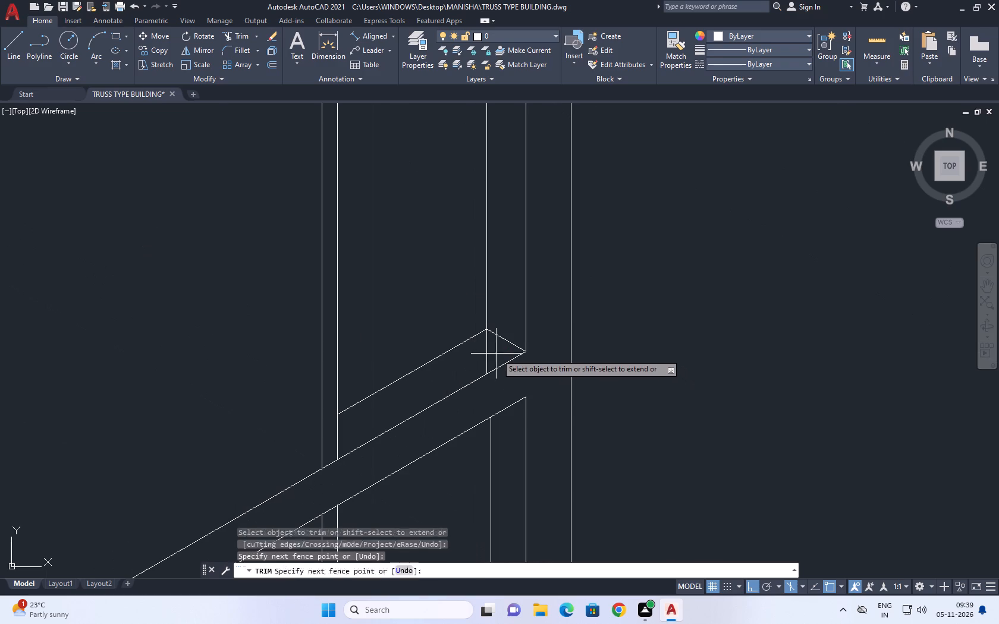
{"action": "left_click", "coordinate": [468, 369]}
{"action": "right_click", "coordinate": [403, 287]}
{"action": "left_click", "coordinate": [447, 308]}
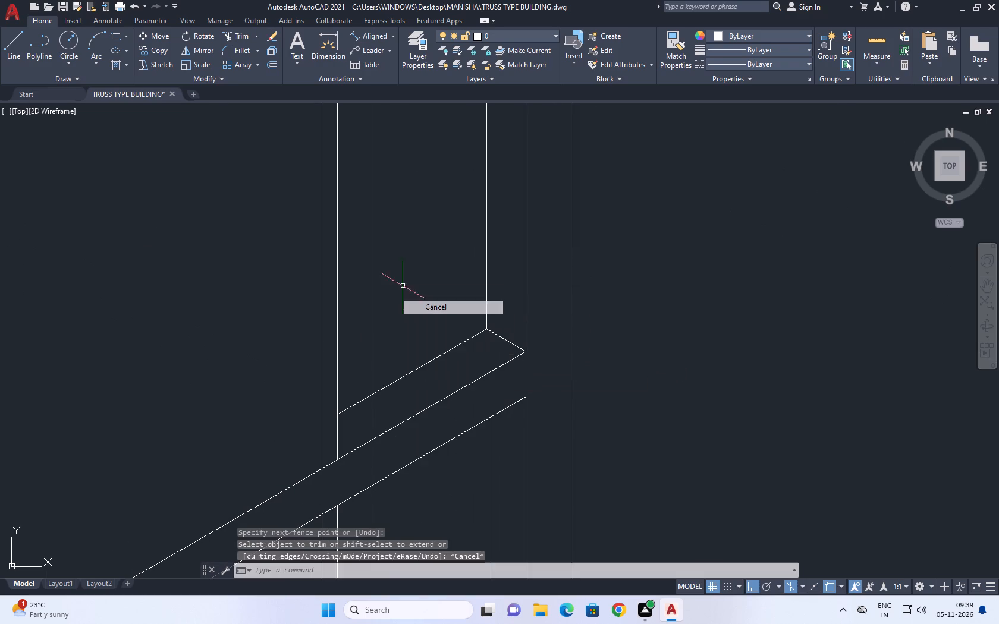
Extend both sloping band lines to the wall's right vertical edge.
{"action": "scroll", "coordinate": [408, 395], "scroll_direction": "down", "scroll_amount": 3}
{"action": "middle_click_drag", "start_coordinate": [436, 398], "coordinate": [487, 397]}
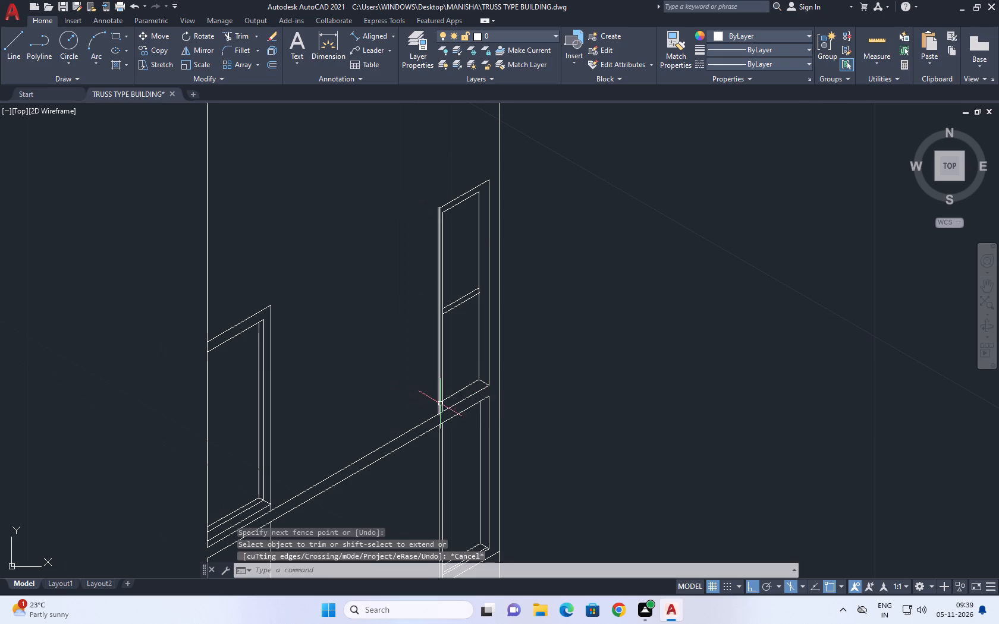
{"action": "scroll", "coordinate": [440, 404], "scroll_direction": "up", "scroll_amount": 2}
{"action": "middle_click_drag", "start_coordinate": [442, 408], "coordinate": [444, 456]}
{"action": "scroll", "coordinate": [444, 456], "scroll_direction": "up", "scroll_amount": 1}
{"action": "scroll", "coordinate": [445, 456], "scroll_direction": "down", "scroll_amount": 2}
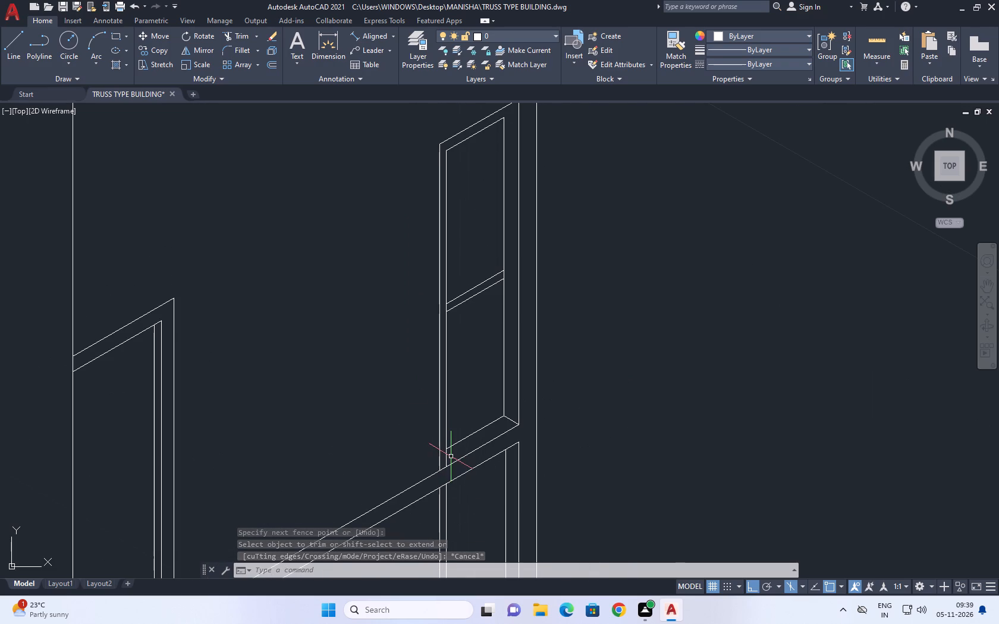
{"action": "middle_click_drag", "start_coordinate": [447, 455], "coordinate": [445, 365]}
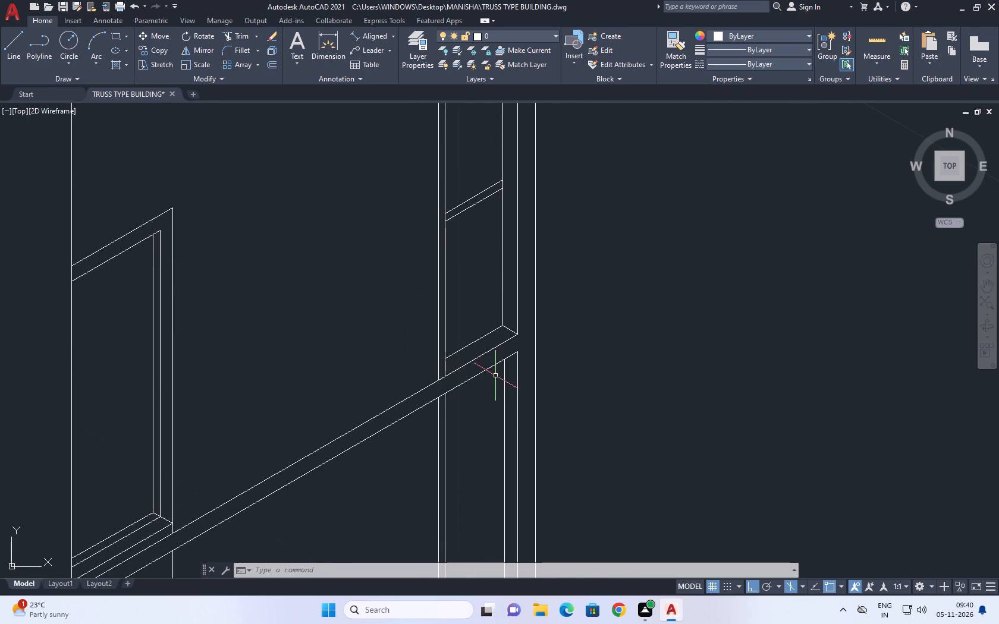
{"action": "type", "text": "EX"}
{"action": "key", "text": "space"}
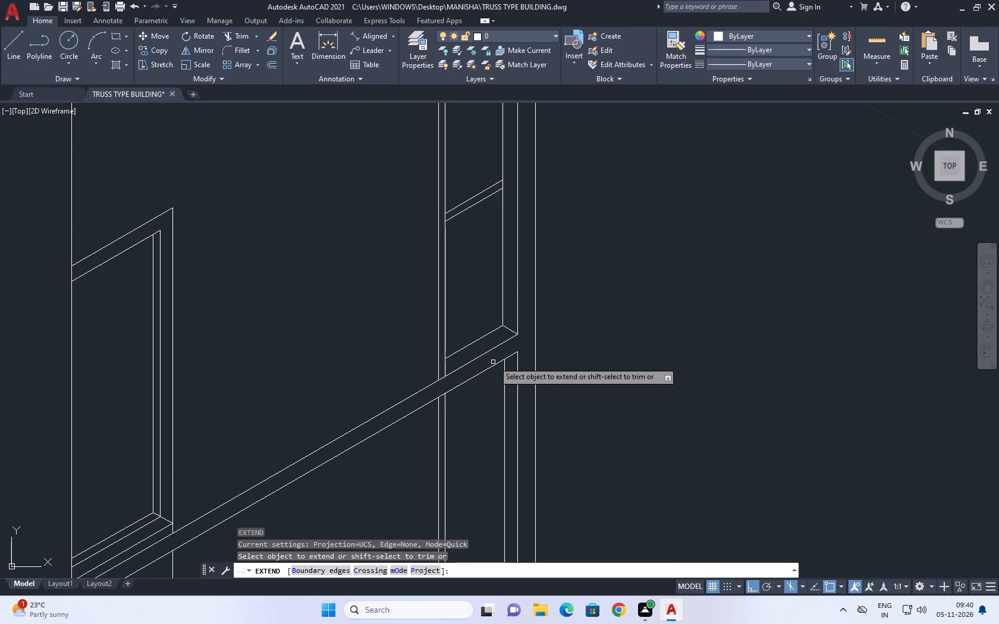
{"action": "left_click", "coordinate": [505, 361]}
{"action": "left_click", "coordinate": [509, 357]}
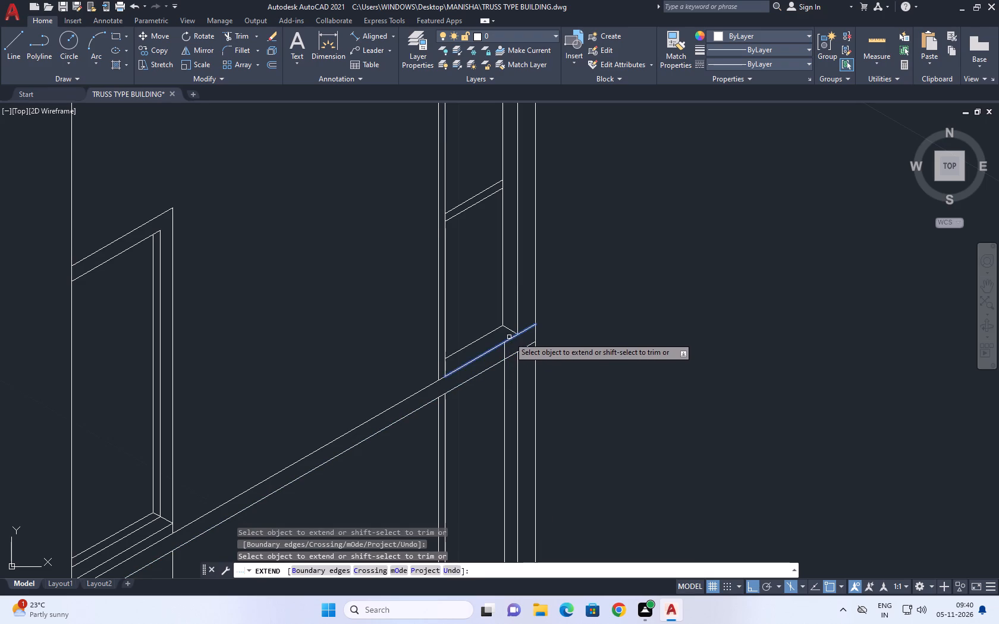
{"action": "left_click", "coordinate": [509, 337]}
{"action": "key", "text": "space"}
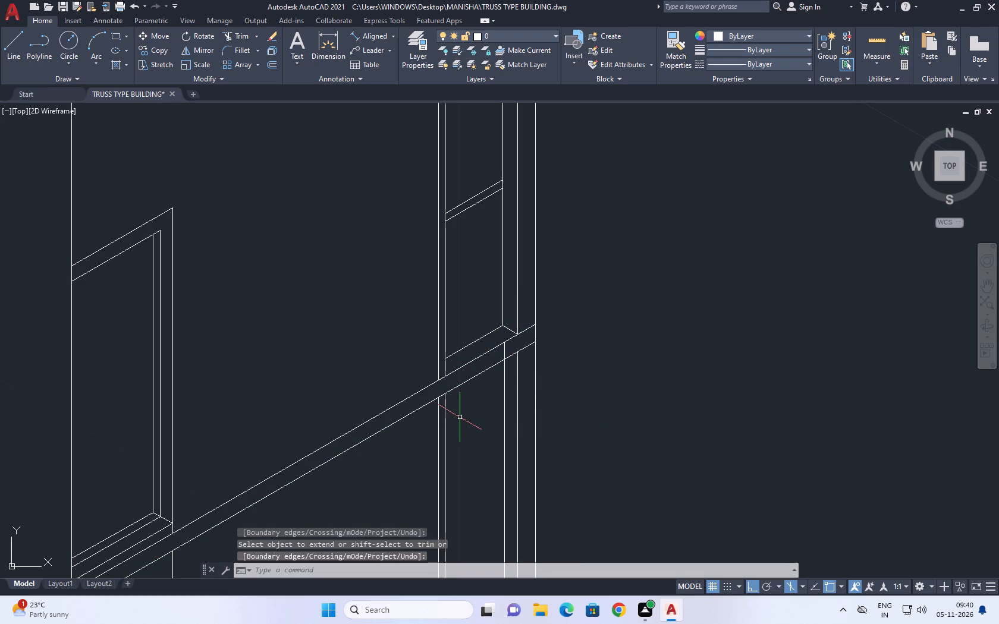
Trim the piece of the lower right opening's inner vertical that lies between the two band lines.
{"action": "type", "text": "TR"}
{"action": "key", "text": "space"}
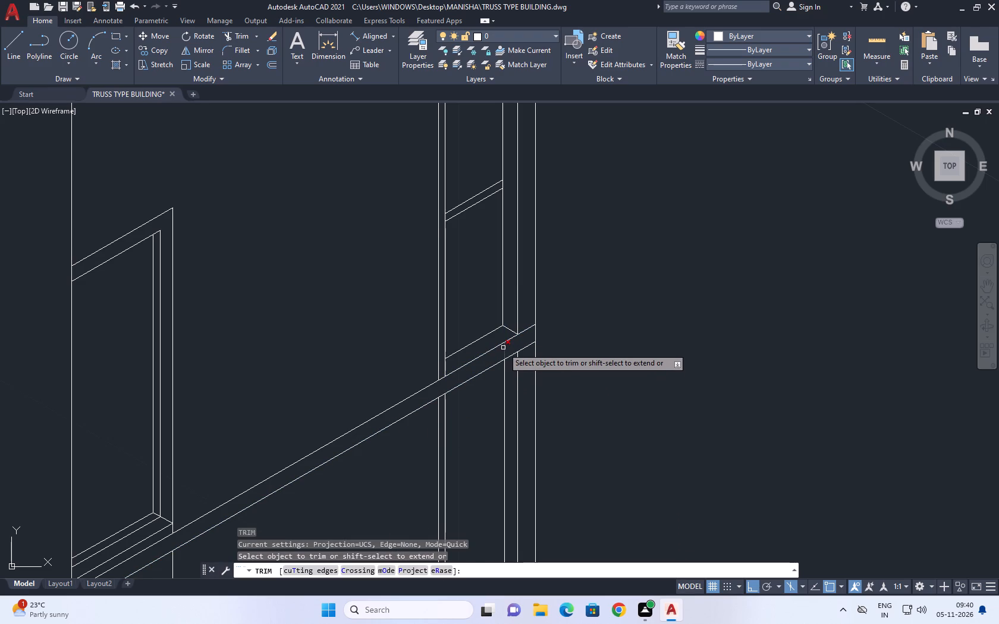
{"action": "left_click", "coordinate": [504, 349]}
{"action": "key", "text": "Escape"}
Extend the wall's lower left vertical edge up across the band to the upper band line.
{"action": "scroll", "coordinate": [610, 343], "scroll_direction": "down", "scroll_amount": 1}
{"action": "middle_click_drag", "start_coordinate": [630, 363], "coordinate": [610, 270]}
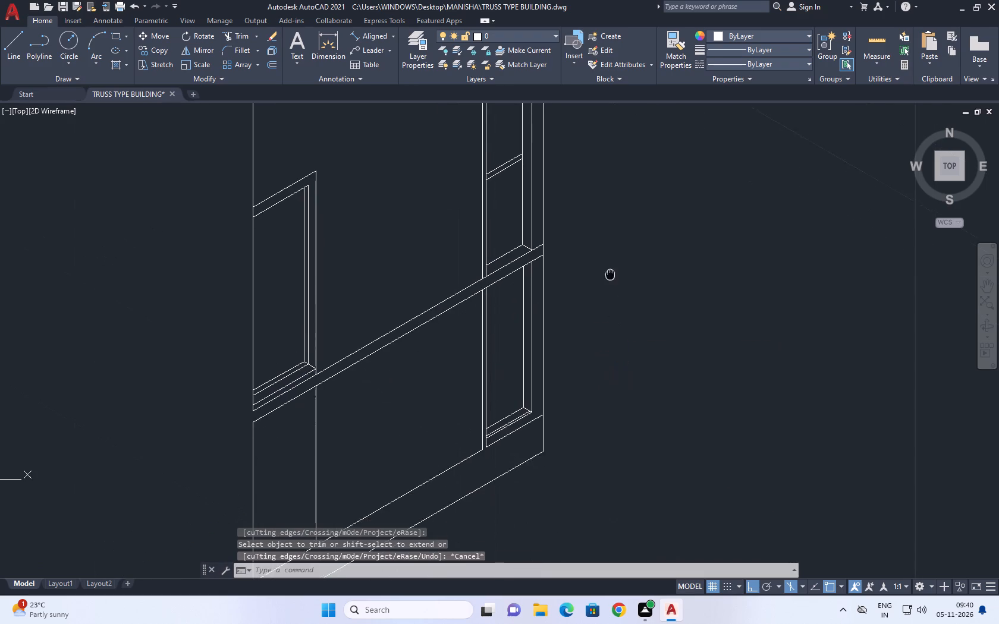
{"action": "middle_click_drag", "start_coordinate": [610, 270], "coordinate": [610, 267]}
{"action": "scroll", "coordinate": [597, 251], "scroll_direction": "up", "scroll_amount": 1}
{"action": "scroll", "coordinate": [645, 288], "scroll_direction": "down", "scroll_amount": 1}
{"action": "middle_click_drag", "start_coordinate": [645, 288], "coordinate": [684, 310]}
{"action": "scroll", "coordinate": [684, 310], "scroll_direction": "down", "scroll_amount": 2}
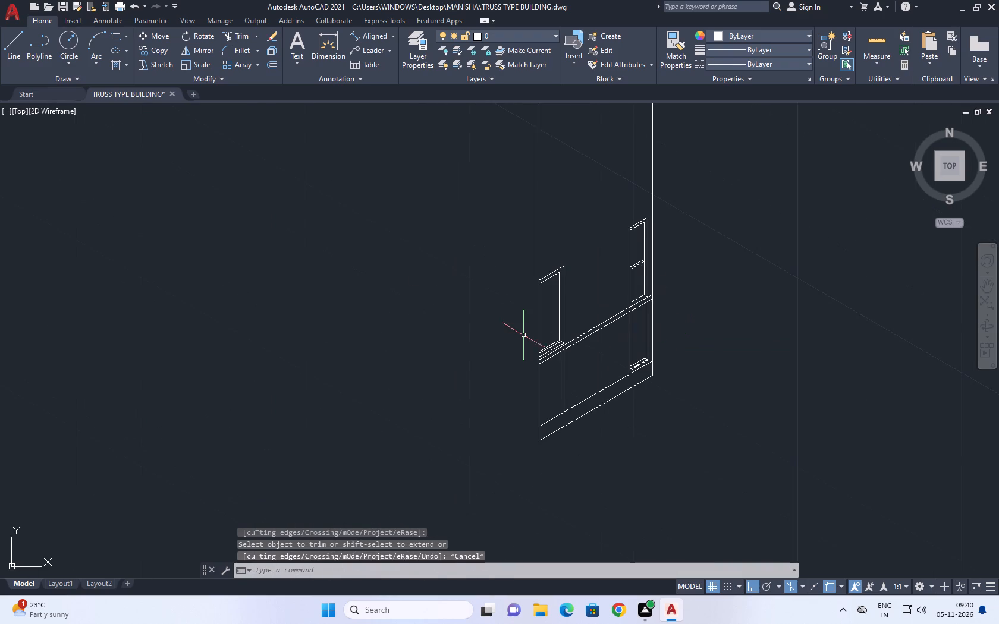
{"action": "middle_click_drag", "start_coordinate": [523, 336], "coordinate": [556, 357]}
{"action": "type", "text": "EX"}
{"action": "key", "text": "space"}
{"action": "left_click", "coordinate": [573, 398]}
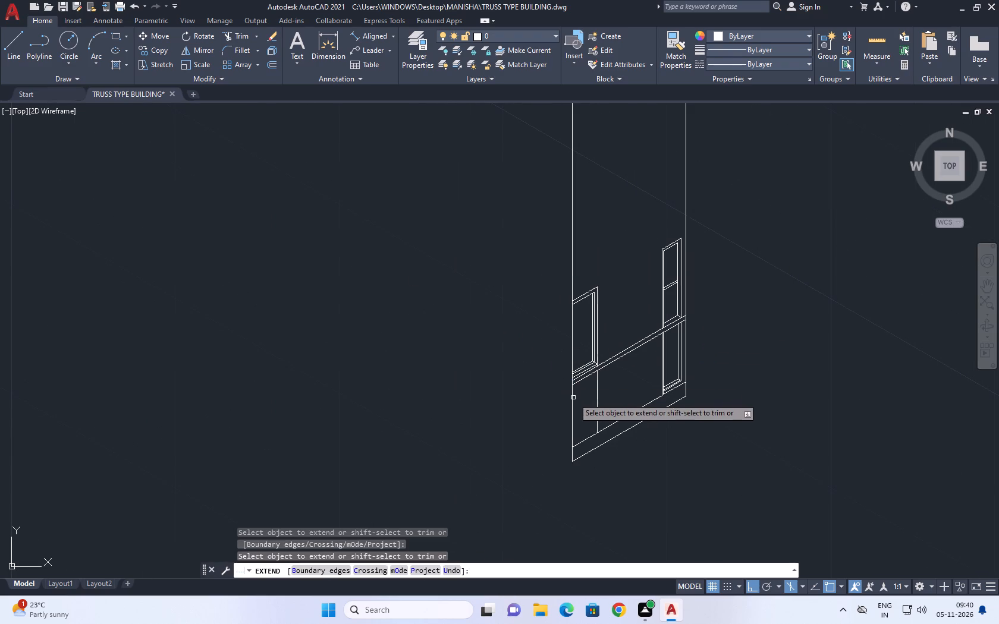
{"action": "key", "text": "Escape"}
Stretch the top end of the wall's lower left vertical edge about 7.5 straight up, past the left opening.
{"action": "left_click", "coordinate": [572, 397]}
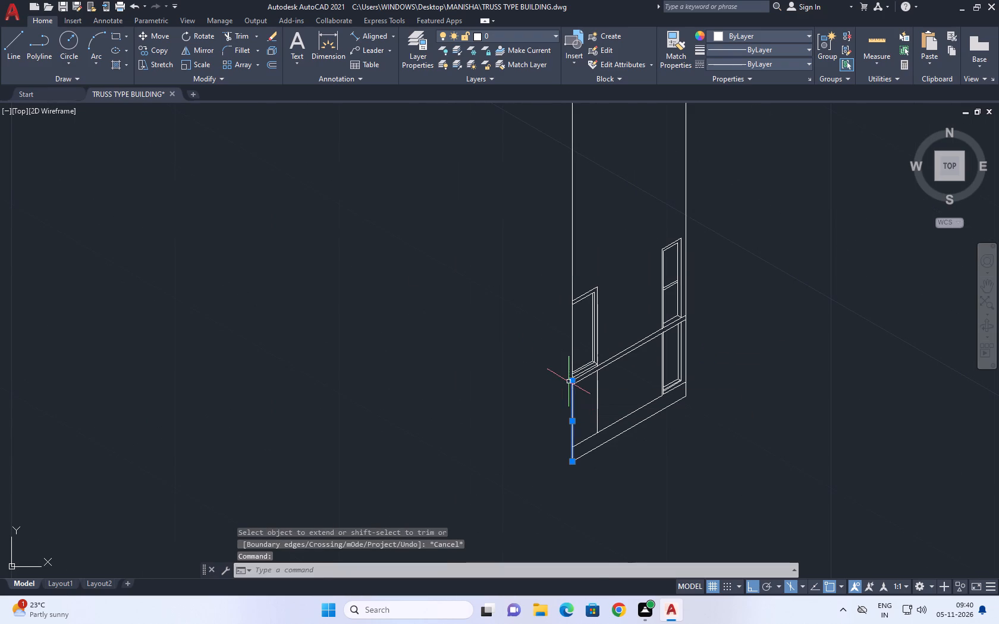
{"action": "scroll", "coordinate": [568, 382], "scroll_direction": "up", "scroll_amount": 2}
{"action": "left_click", "coordinate": [577, 380]}
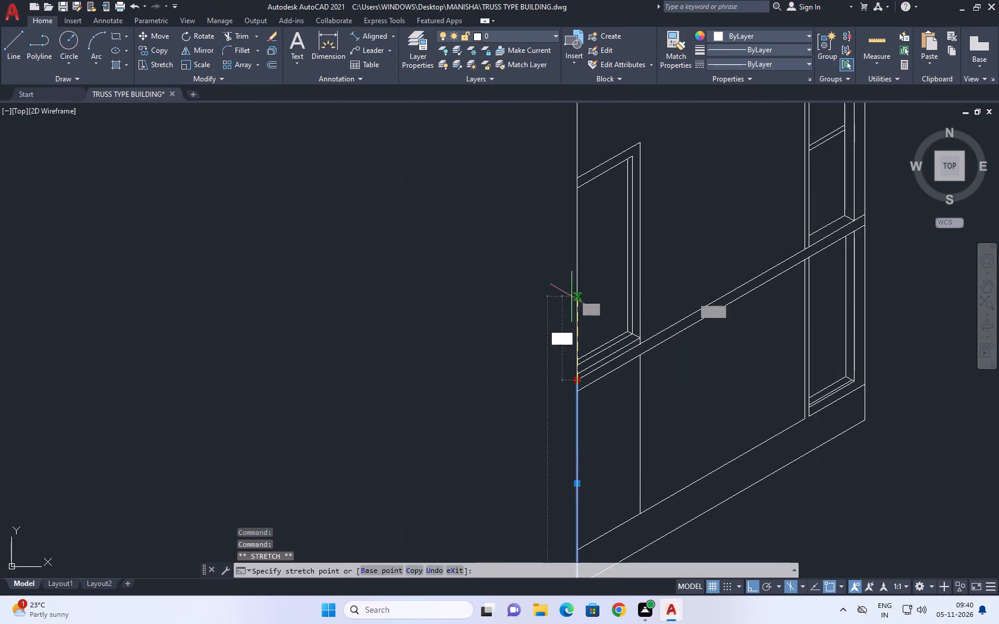
{"action": "middle_click_drag", "start_coordinate": [589, 258], "coordinate": [595, 459]}
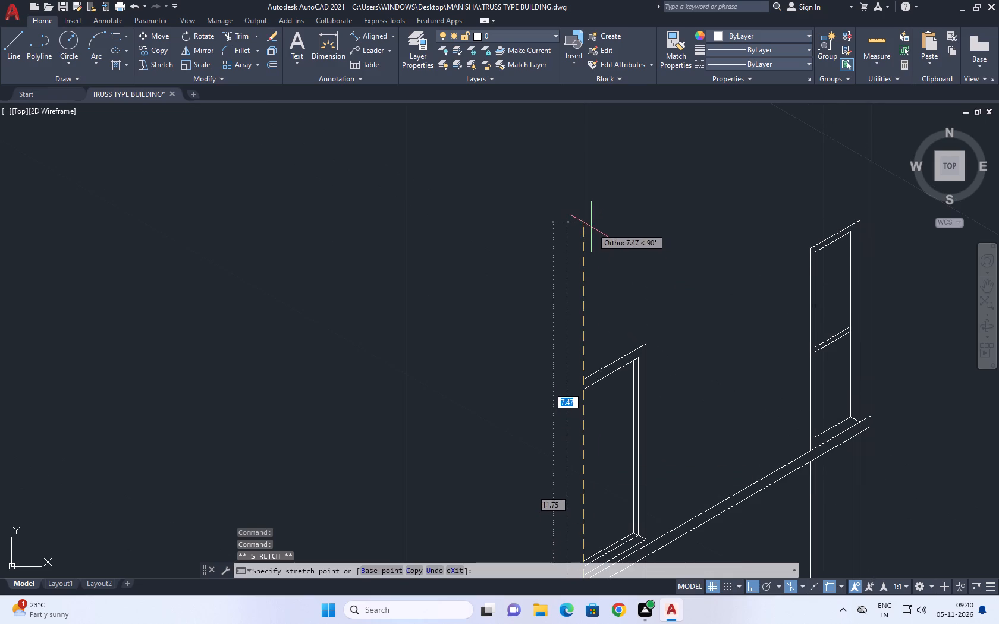
{"action": "left_click", "coordinate": [590, 227]}
{"action": "key", "text": "Escape"}
Delete the tall vertical line along the wall's left edge, keeping the stretched edge line.
{"action": "scroll", "coordinate": [599, 263], "scroll_direction": "down", "scroll_amount": 2}
{"action": "middle_click_drag", "start_coordinate": [623, 235], "coordinate": [624, 316]}
{"action": "left_click_drag", "start_coordinate": [629, 263], "coordinate": [605, 256]}
{"action": "left_click_drag", "start_coordinate": [564, 231], "coordinate": [560, 227]}
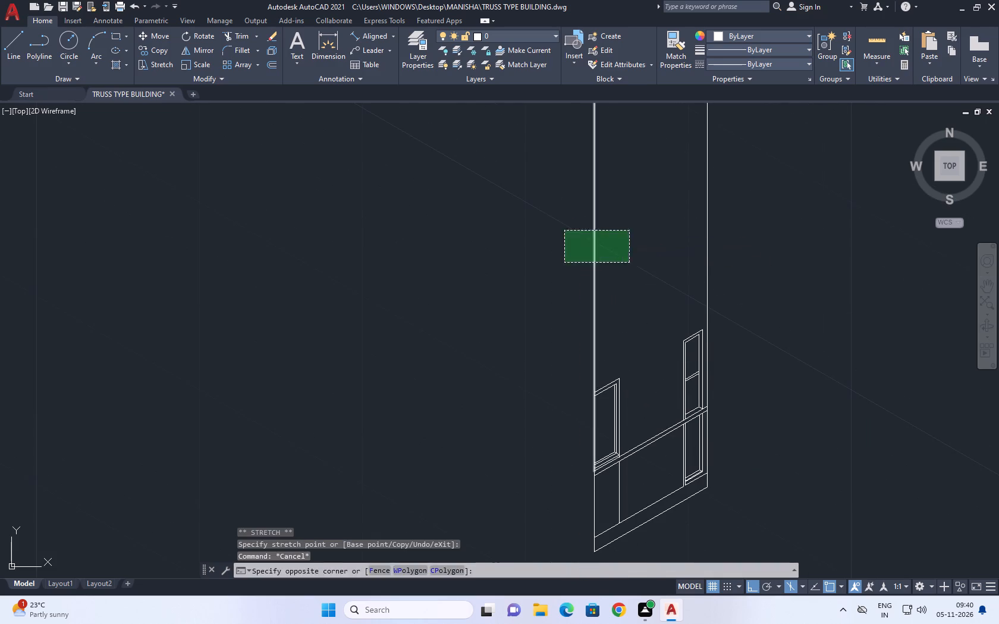
{"action": "left_click_drag", "start_coordinate": [560, 227], "coordinate": [559, 226]}
{"action": "key", "text": "Delete"}
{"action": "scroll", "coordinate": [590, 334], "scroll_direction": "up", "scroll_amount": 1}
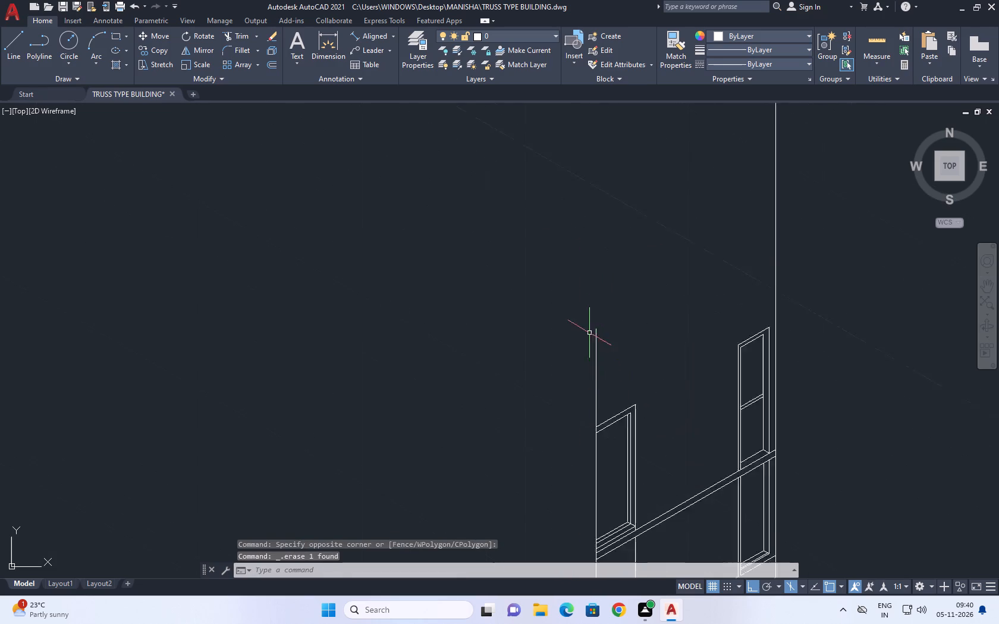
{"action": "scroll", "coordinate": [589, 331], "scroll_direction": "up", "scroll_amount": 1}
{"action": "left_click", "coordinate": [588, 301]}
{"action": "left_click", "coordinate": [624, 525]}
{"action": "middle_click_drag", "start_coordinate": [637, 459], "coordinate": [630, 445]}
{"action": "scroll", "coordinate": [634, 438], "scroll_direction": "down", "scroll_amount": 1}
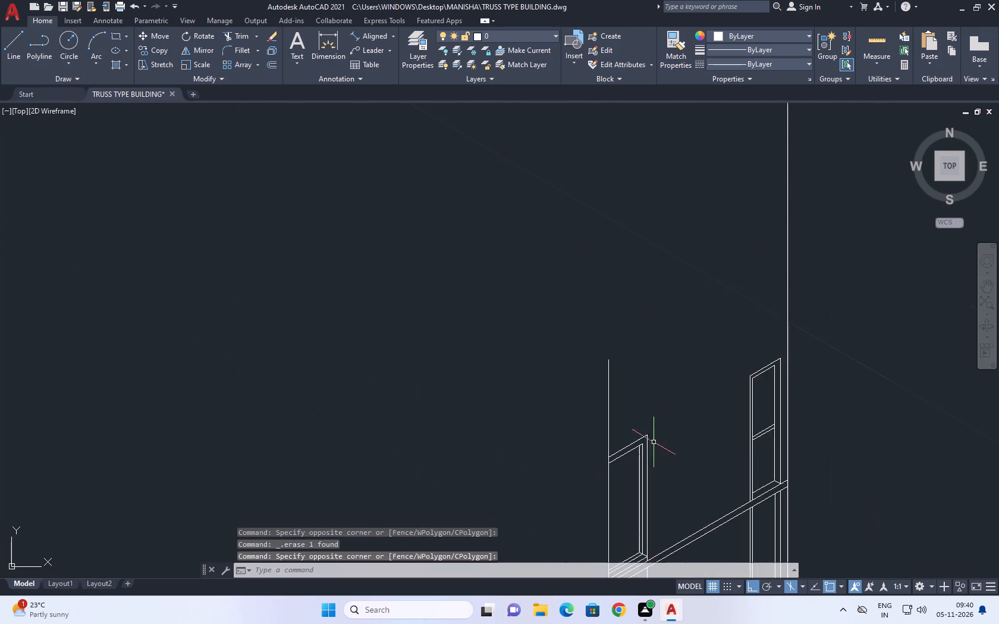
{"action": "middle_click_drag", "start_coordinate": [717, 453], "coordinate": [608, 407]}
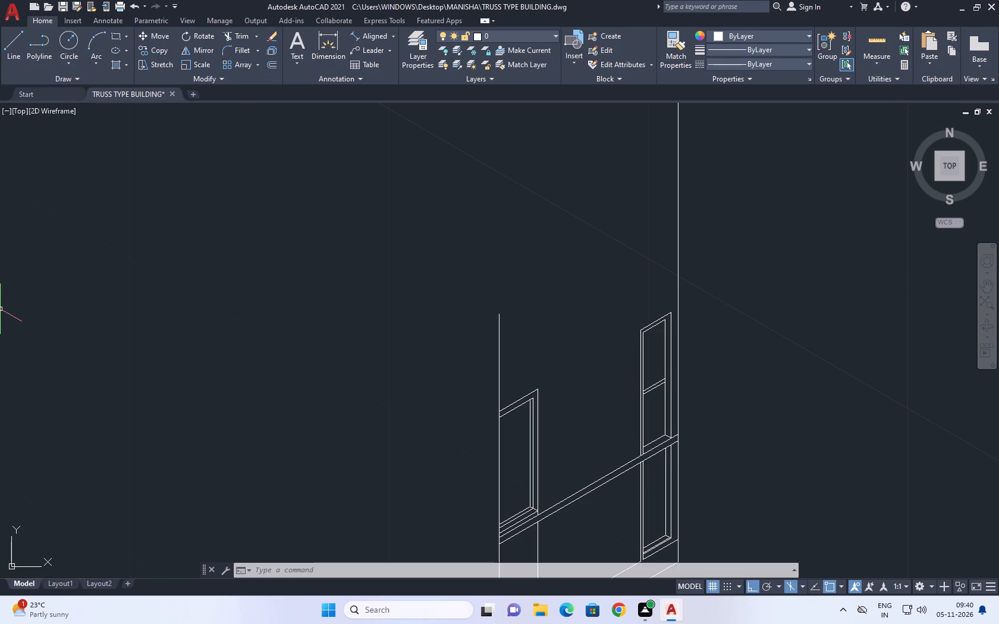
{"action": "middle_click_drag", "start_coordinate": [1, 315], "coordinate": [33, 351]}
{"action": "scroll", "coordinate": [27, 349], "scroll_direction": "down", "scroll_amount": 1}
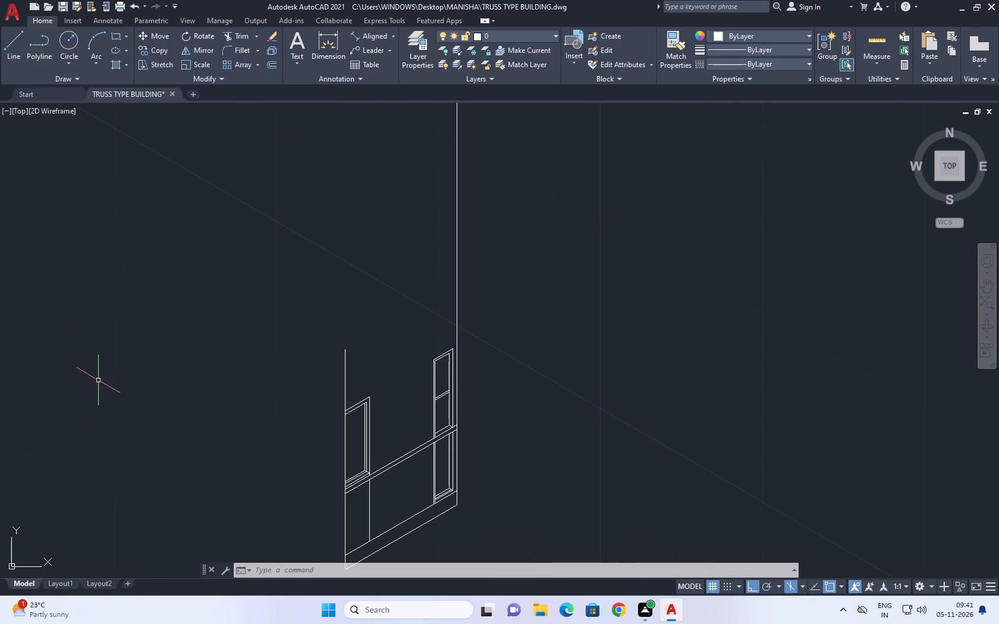
Extend the lower right opening's outer vertical up across the band to the upper band line.
{"action": "scroll", "coordinate": [398, 427], "scroll_direction": "up", "scroll_amount": 2}
{"action": "scroll", "coordinate": [532, 430], "scroll_direction": "up", "scroll_amount": 1}
{"action": "middle_click_drag", "start_coordinate": [532, 431], "coordinate": [536, 436]}
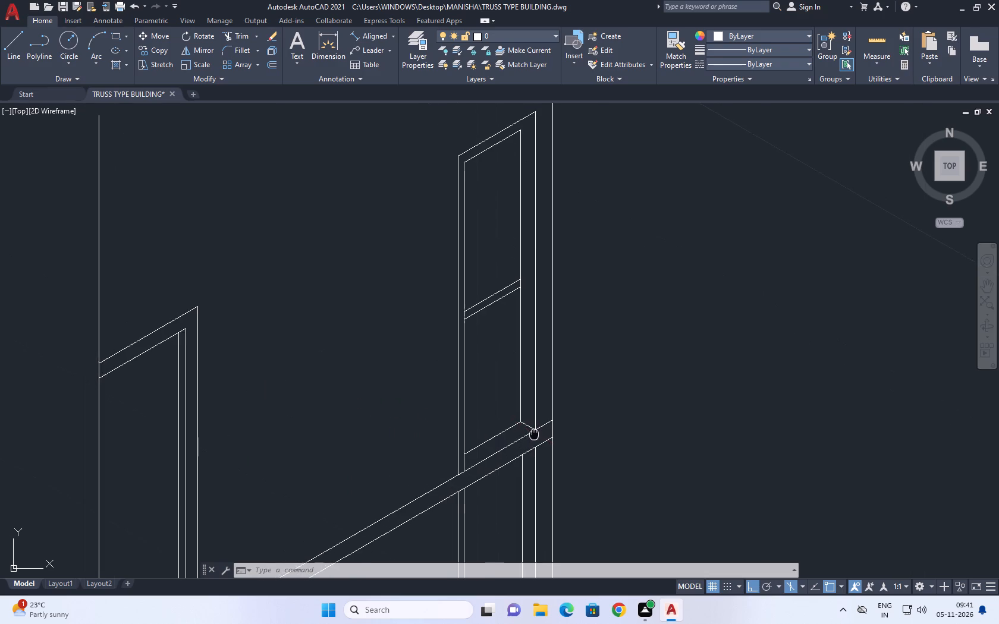
{"action": "middle_click_drag", "start_coordinate": [536, 436], "coordinate": [561, 430]}
{"action": "scroll", "coordinate": [601, 403], "scroll_direction": "down", "scroll_amount": 1}
{"action": "middle_click", "coordinate": [601, 414]}
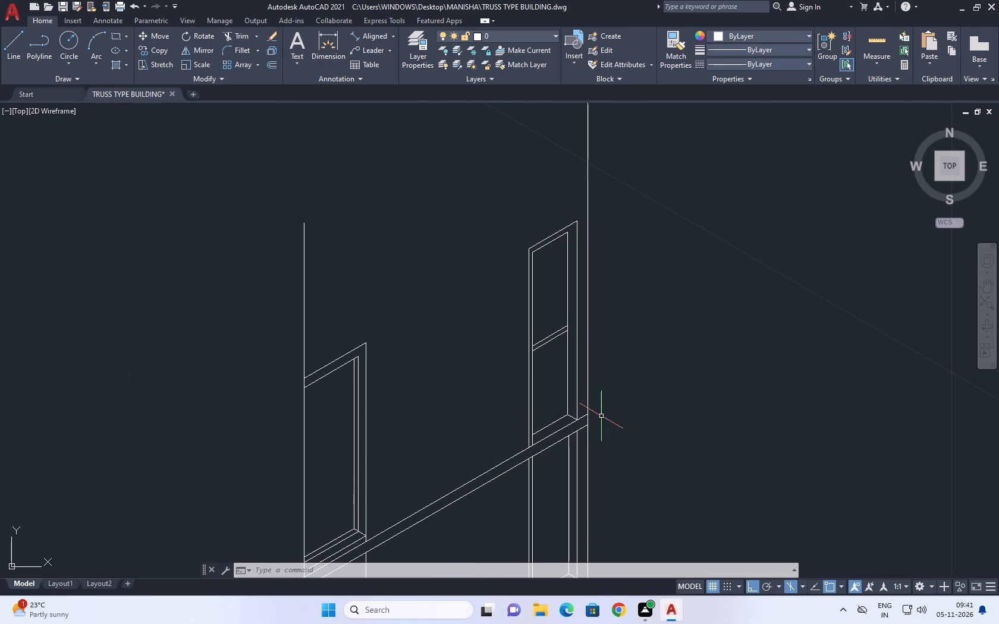
{"action": "middle_click_drag", "start_coordinate": [597, 423], "coordinate": [595, 401]}
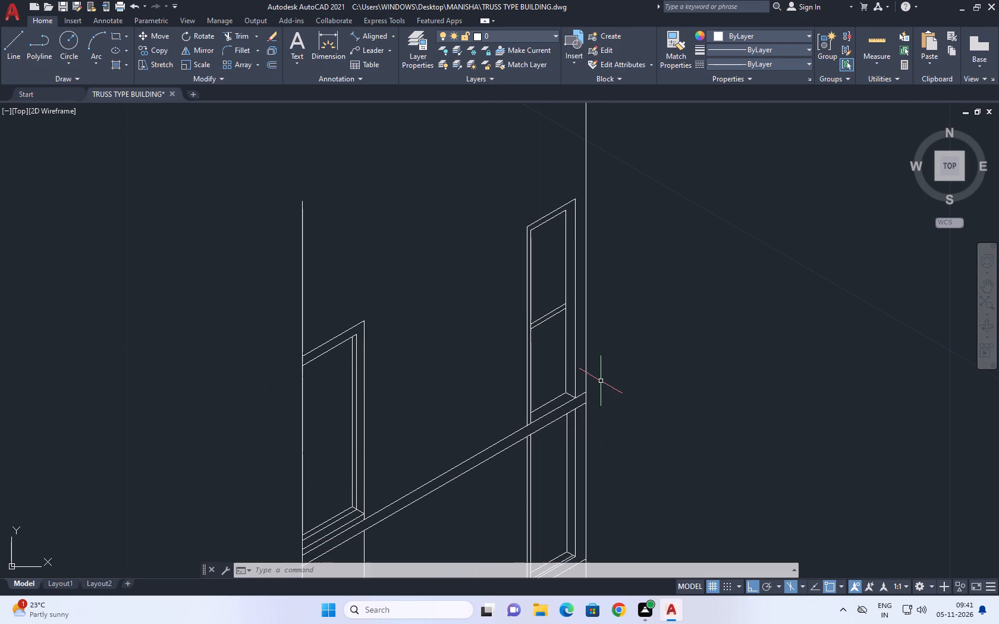
{"action": "key", "text": "e"}
{"action": "type", "text": "X"}
{"action": "key", "text": "space"}
{"action": "scroll", "coordinate": [573, 401], "scroll_direction": "up", "scroll_amount": 2}
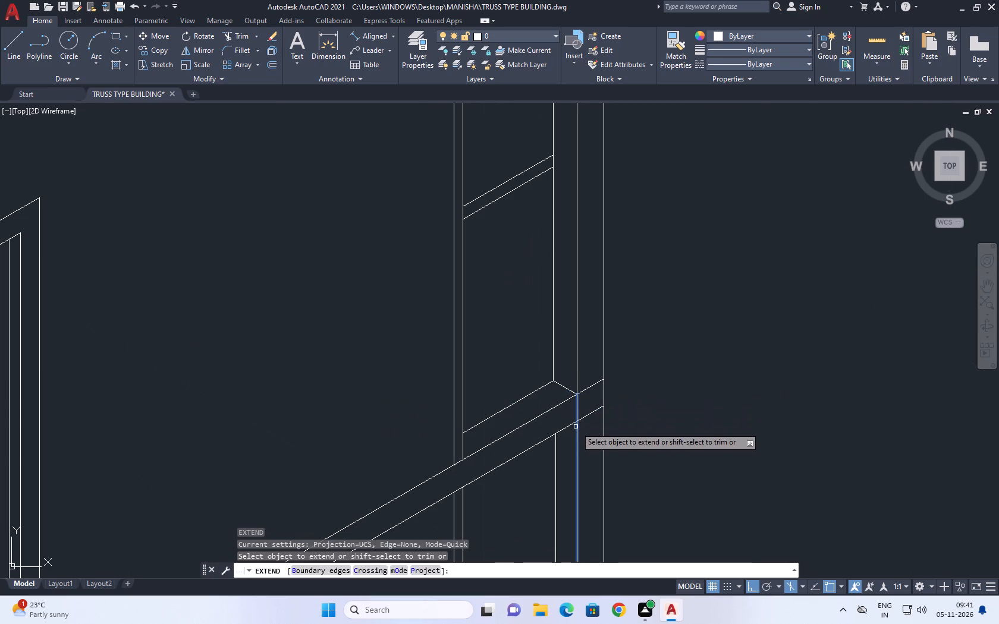
{"action": "left_click", "coordinate": [577, 430]}
{"action": "key", "text": "Escape"}
Trim off the band line ends between the right opening's outer vertical and the wall's right edge.
{"action": "type", "text": "TR"}
{"action": "key", "text": "space"}
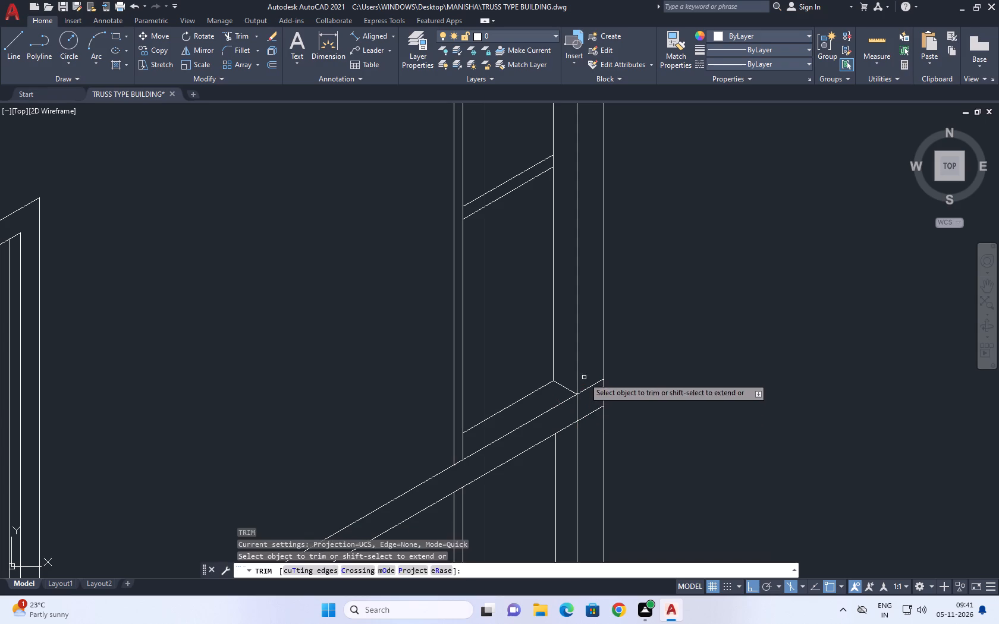
{"action": "left_click", "coordinate": [584, 377]}
{"action": "left_click_drag", "start_coordinate": [592, 400], "coordinate": [592, 418]}
{"action": "left_click_drag", "start_coordinate": [592, 418], "coordinate": [588, 410]}
{"action": "left_click", "coordinate": [585, 395]}
{"action": "scroll", "coordinate": [611, 380], "scroll_direction": "down", "scroll_amount": 3}
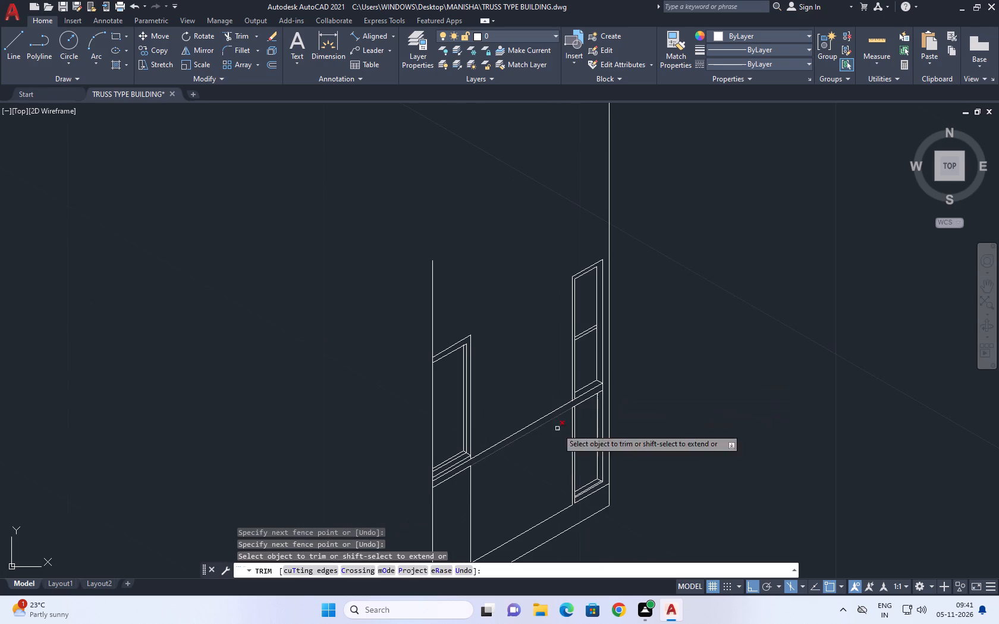
{"action": "key", "text": "Escape"}
Extend the lower right opening's outer vertical down to the wall's base line.
{"action": "middle_click_drag", "start_coordinate": [596, 445], "coordinate": [593, 439]}
{"action": "middle_click_drag", "start_coordinate": [644, 356], "coordinate": [623, 307]}
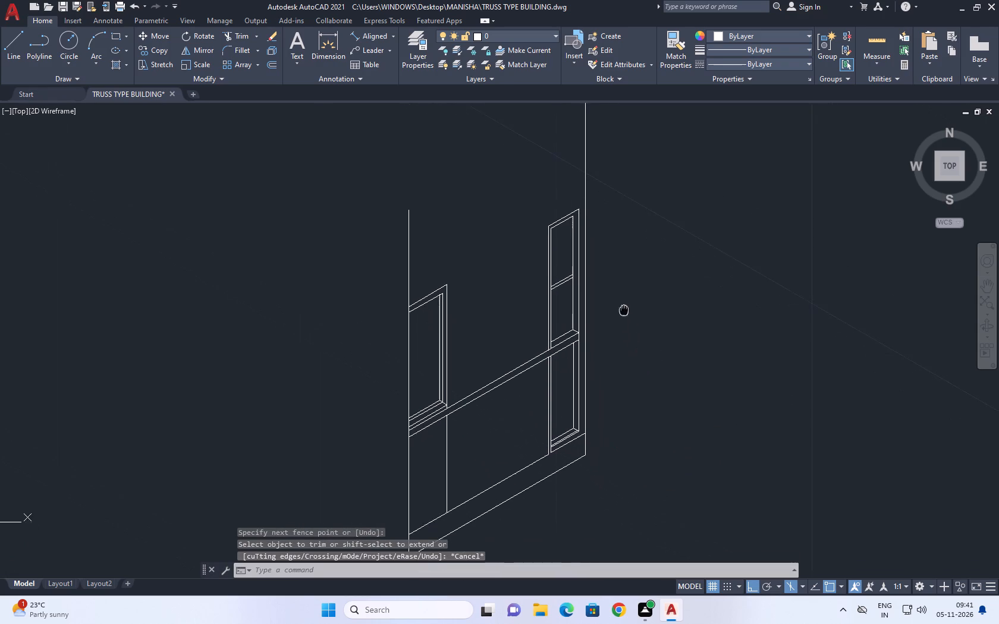
{"action": "middle_click_drag", "start_coordinate": [623, 307], "coordinate": [617, 298]}
{"action": "middle_click_drag", "start_coordinate": [552, 452], "coordinate": [549, 458]}
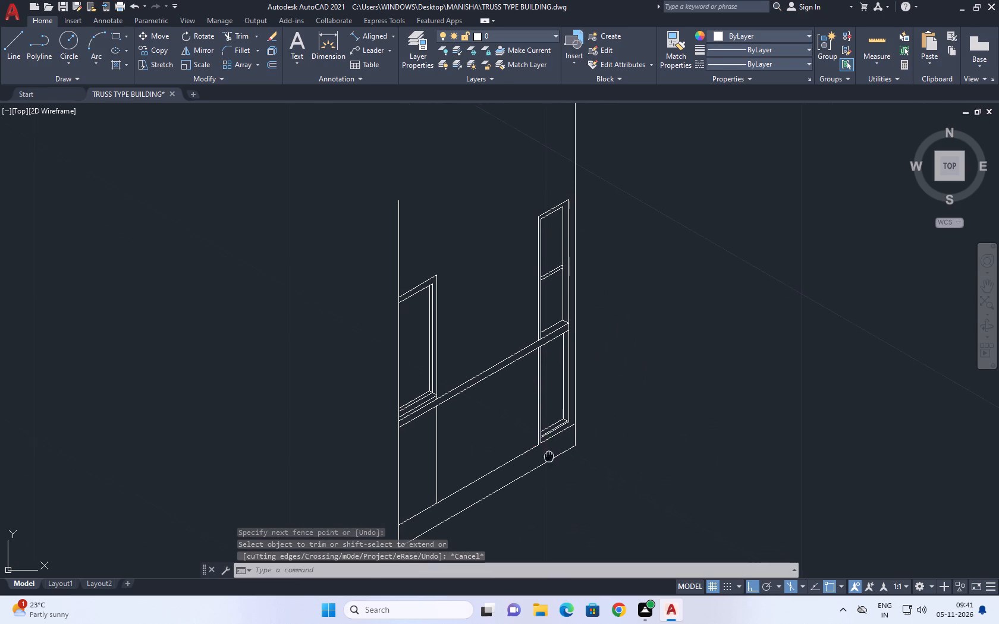
{"action": "middle_click_drag", "start_coordinate": [549, 458], "coordinate": [549, 462]}
{"action": "scroll", "coordinate": [549, 462], "scroll_direction": "up", "scroll_amount": 2}
{"action": "middle_click_drag", "start_coordinate": [572, 419], "coordinate": [581, 423]}
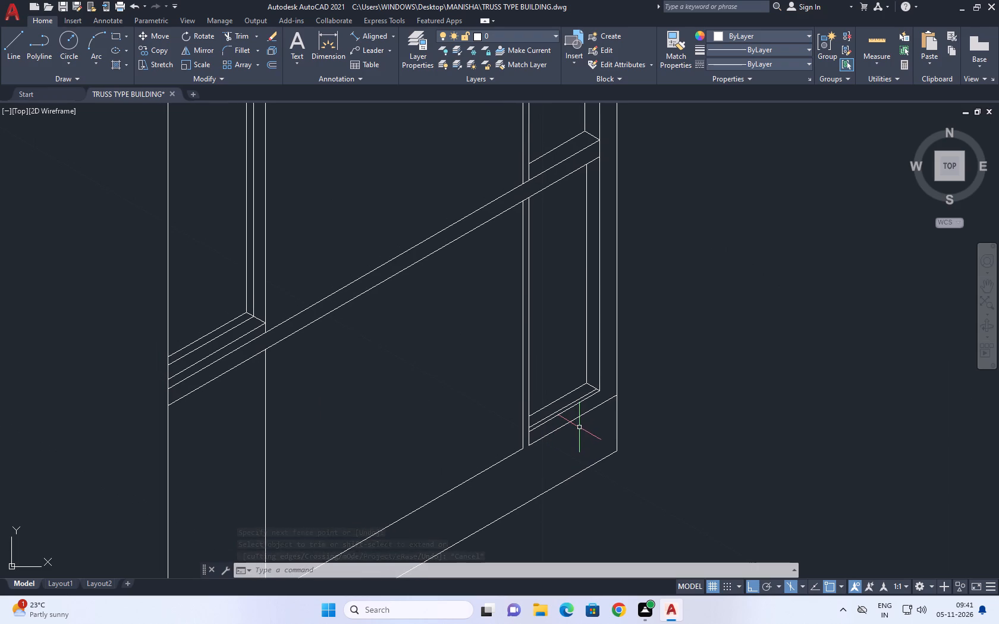
{"action": "type", "text": "EX"}
{"action": "key", "text": "space"}
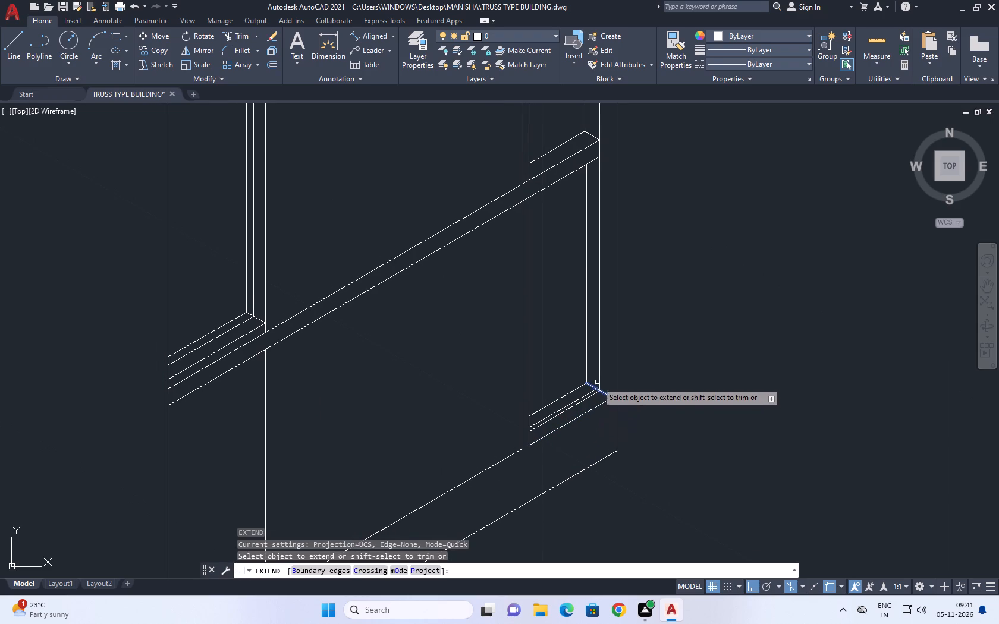
{"action": "left_click", "coordinate": [601, 380]}
{"action": "key", "text": "Escape"}
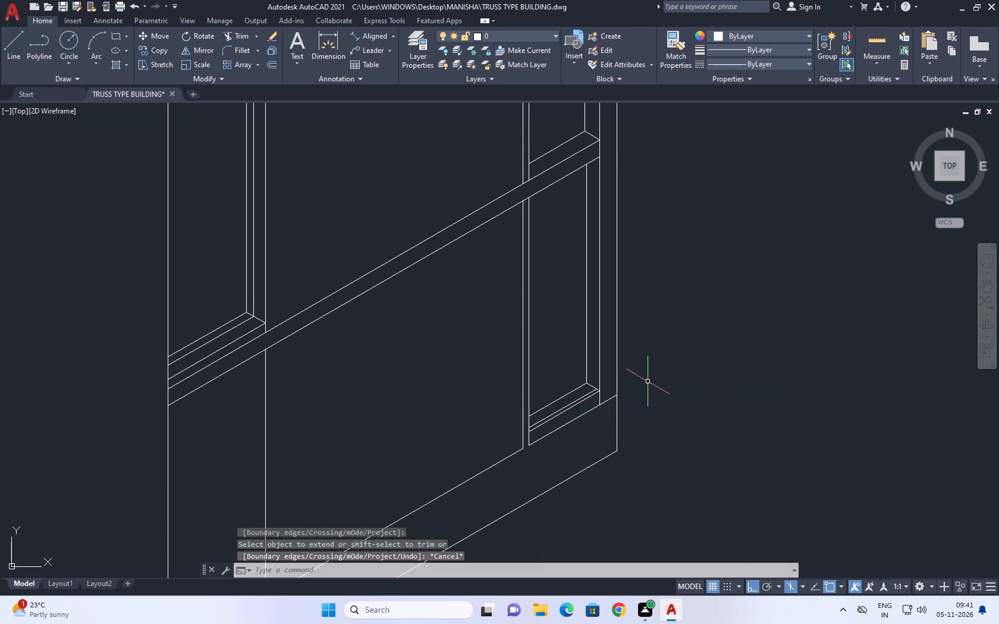
Copy the wall's tall right vertical edge 3.50 outward at 30° on the top isoplane.
{"action": "scroll", "coordinate": [648, 381], "scroll_direction": "down", "scroll_amount": 3}
{"action": "middle_click_drag", "start_coordinate": [657, 320], "coordinate": [658, 346]}
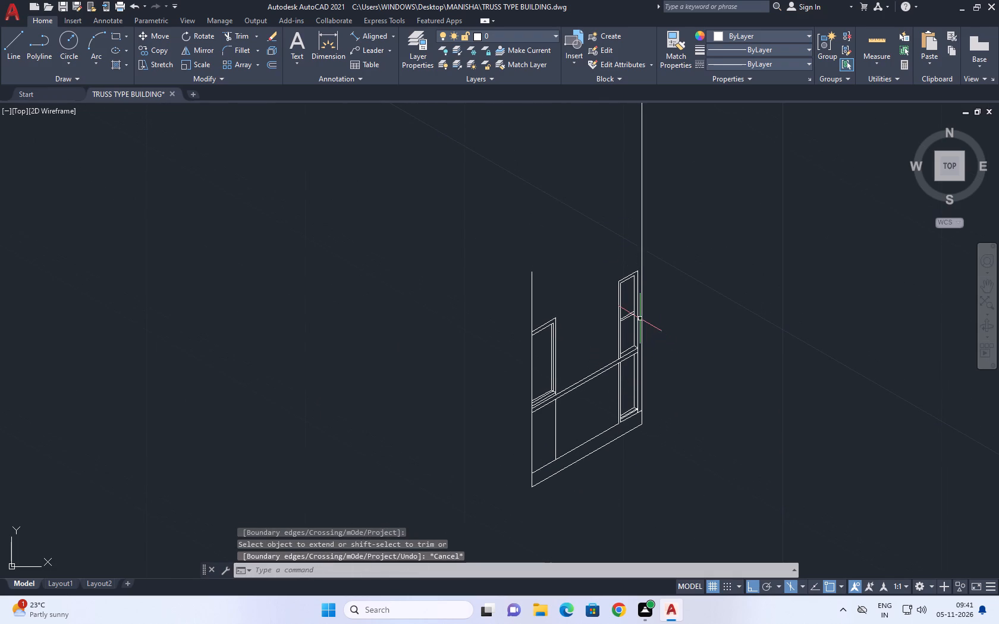
{"action": "left_click", "coordinate": [641, 325]}
{"action": "middle_click_drag", "start_coordinate": [695, 357], "coordinate": [680, 361]}
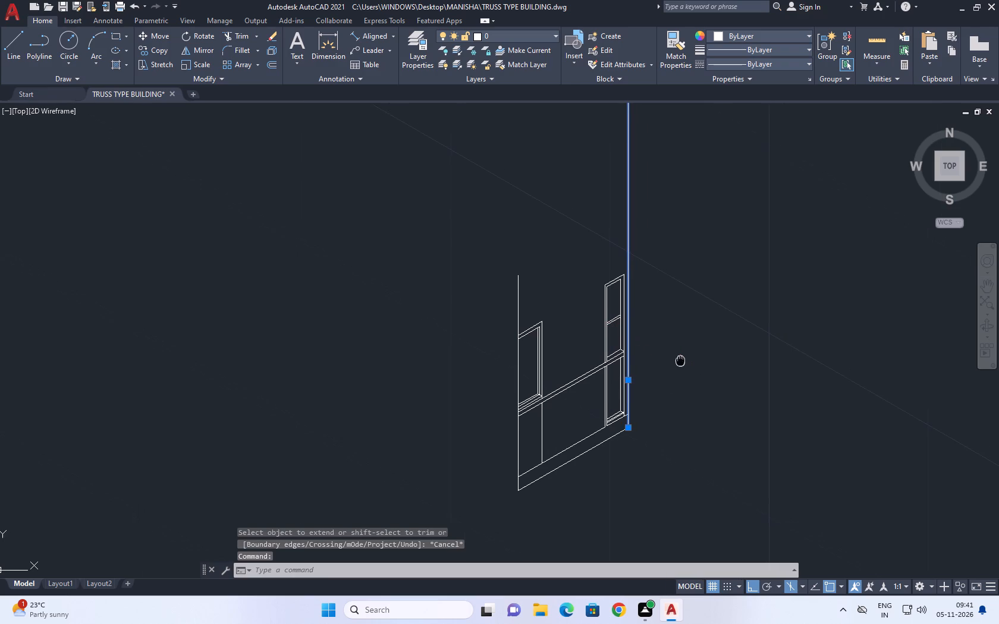
{"action": "middle_click_drag", "start_coordinate": [680, 361], "coordinate": [633, 364]}
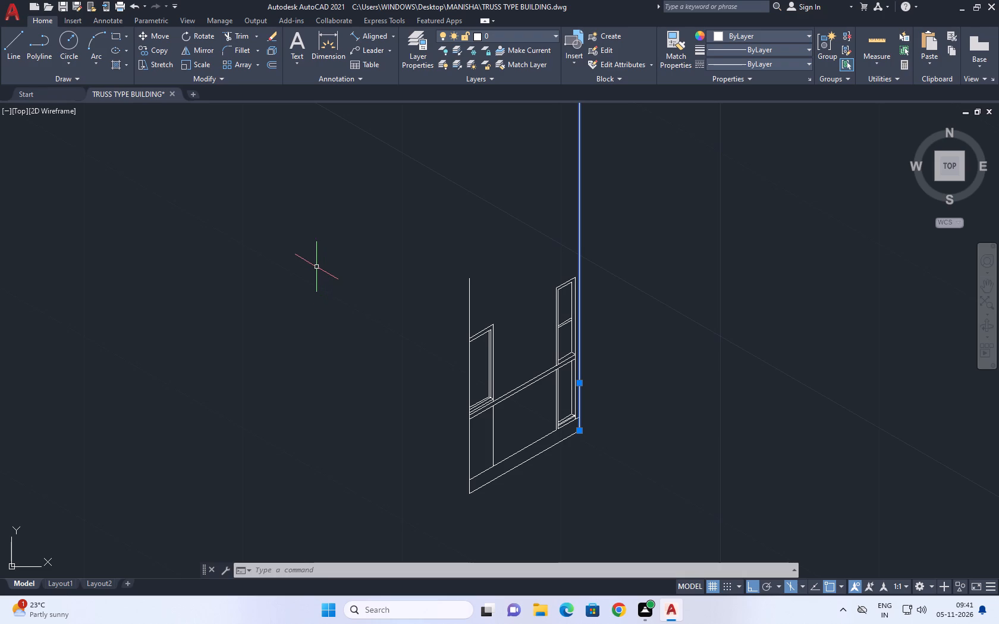
{"action": "key", "text": "c"}
{"action": "key", "text": "o"}
{"action": "key", "text": "space"}
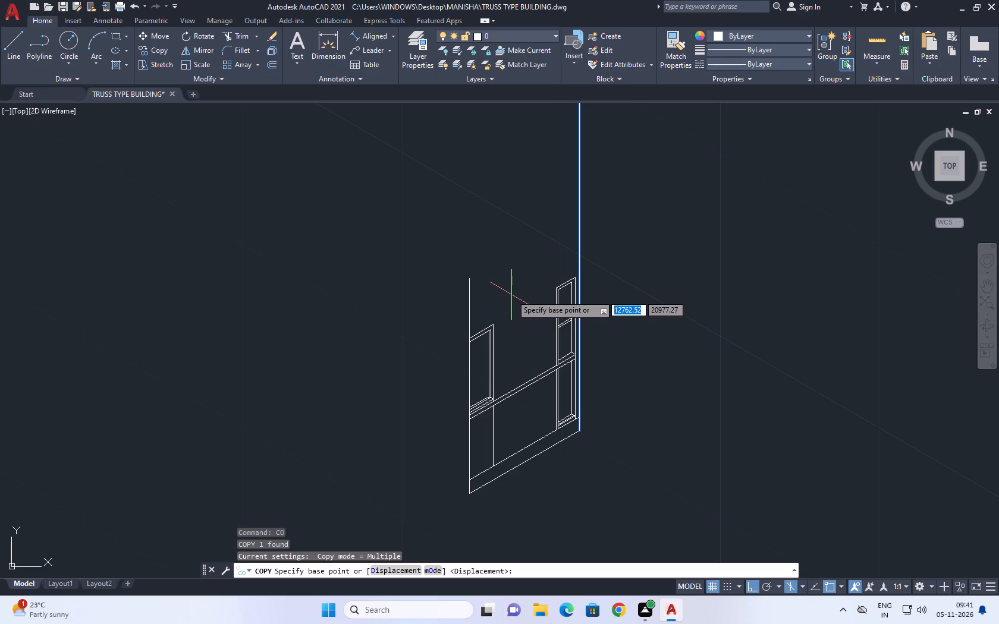
{"action": "left_click", "coordinate": [588, 333]}
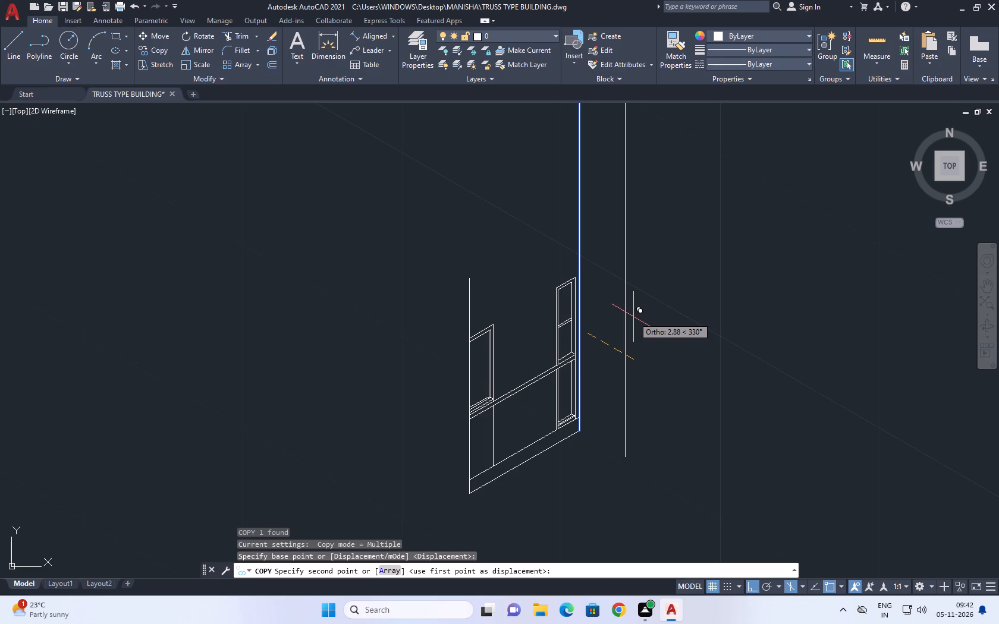
{"action": "key", "text": "F5"}
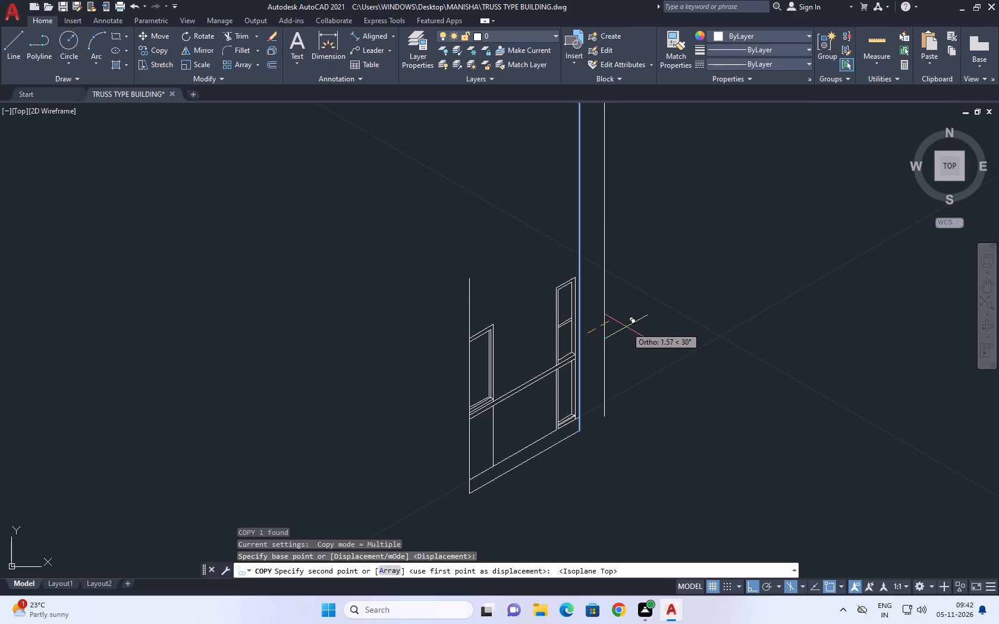
{"action": "type", "text": "3.50"}
{"action": "key", "text": "Return"}
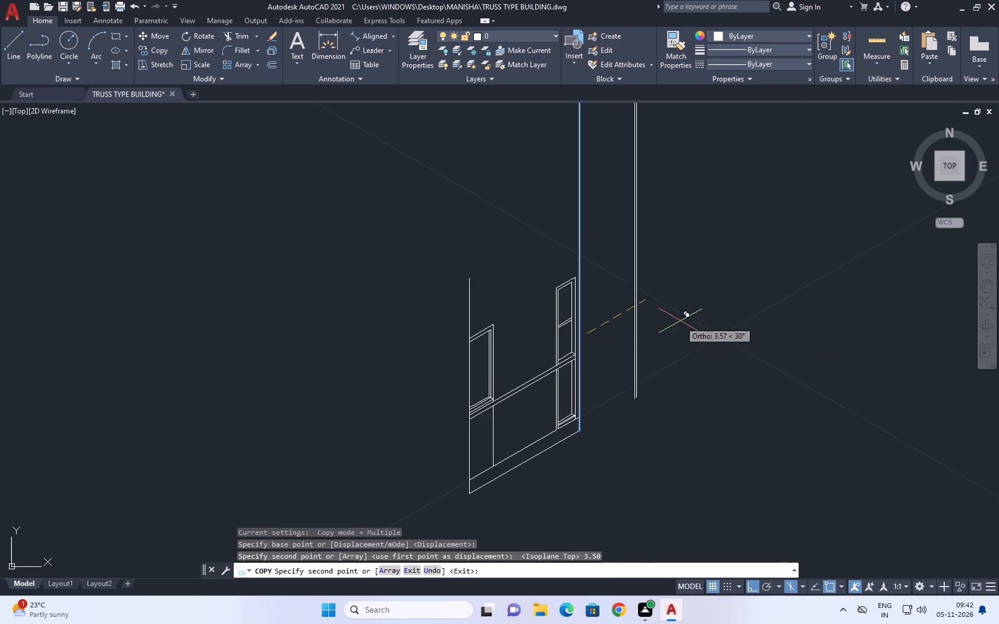
{"action": "key", "text": "Escape"}
Draw a line from the upper right opening's top outer corner at 330°, crossing the wall's right edge.
{"action": "scroll", "coordinate": [664, 387], "scroll_direction": "down", "scroll_amount": 1}
{"action": "middle_click_drag", "start_coordinate": [633, 429], "coordinate": [728, 338]}
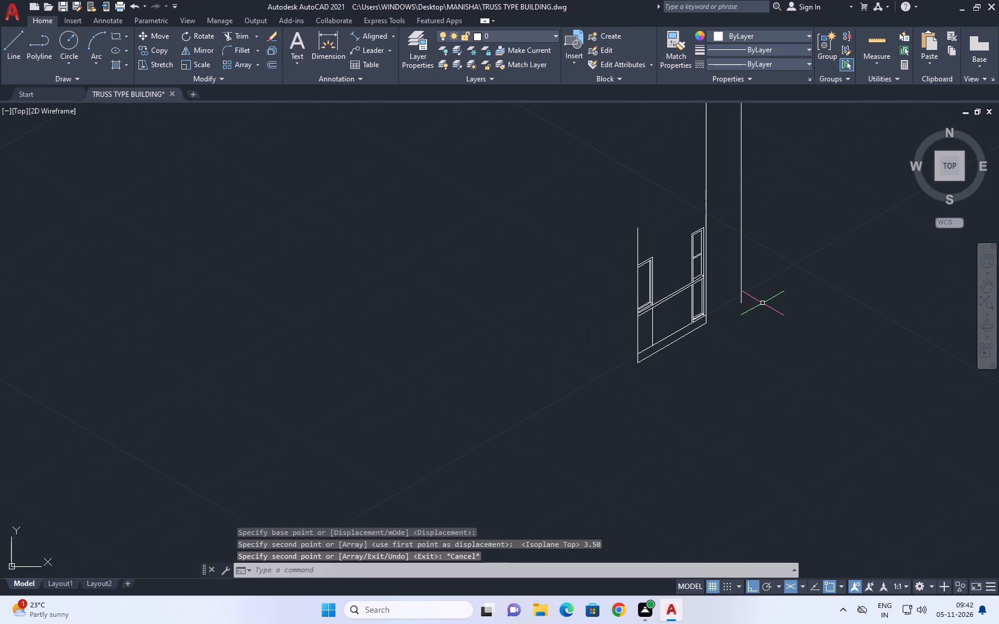
{"action": "scroll", "coordinate": [694, 322], "scroll_direction": "up", "scroll_amount": 2}
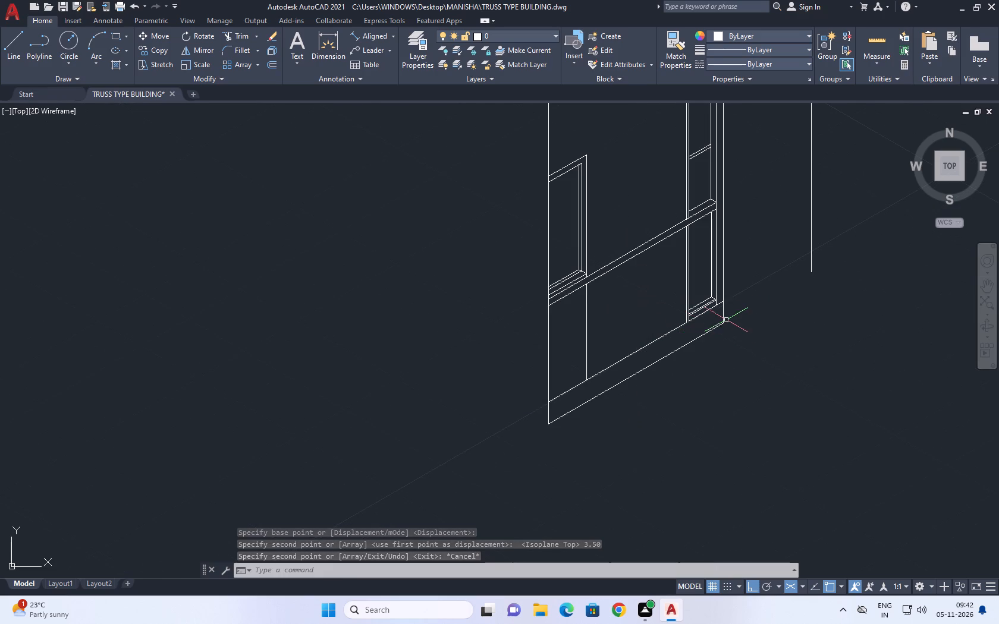
{"action": "middle_click_drag", "start_coordinate": [726, 320], "coordinate": [638, 362]}
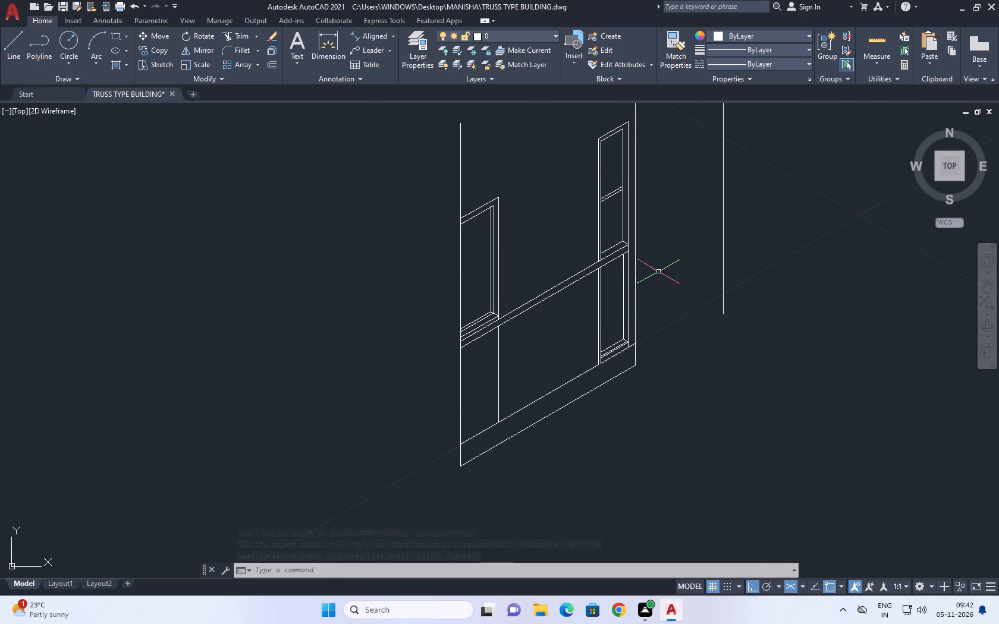
{"action": "middle_click_drag", "start_coordinate": [654, 260], "coordinate": [659, 364]}
{"action": "middle_click_drag", "start_coordinate": [613, 213], "coordinate": [617, 256]}
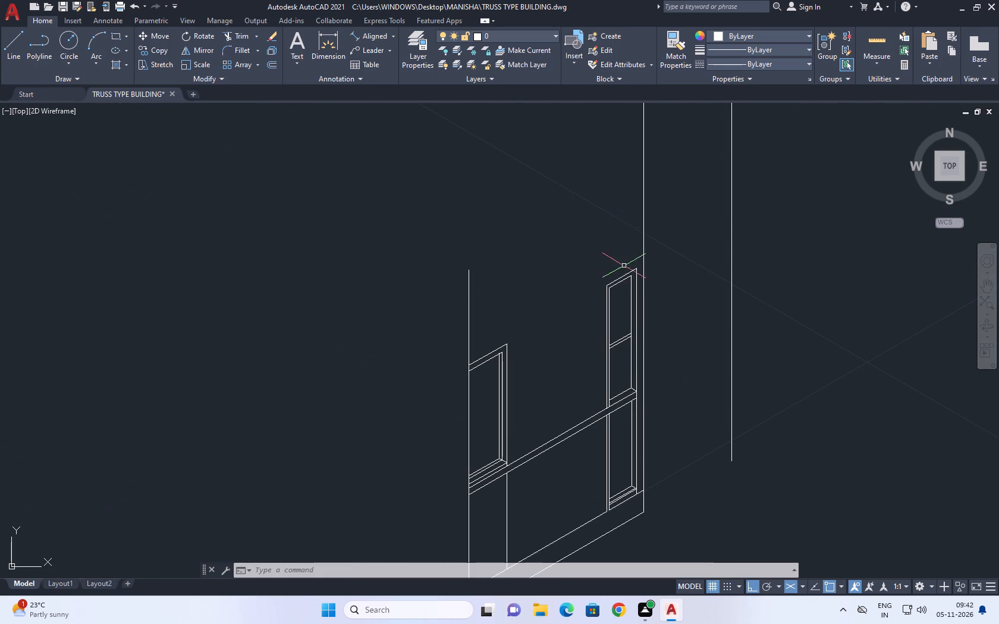
{"action": "middle_click_drag", "start_coordinate": [660, 318], "coordinate": [663, 326]}
{"action": "type", "text": "L"}
{"action": "key", "text": "space"}
{"action": "scroll", "coordinate": [663, 326], "scroll_direction": "up", "scroll_amount": 1}
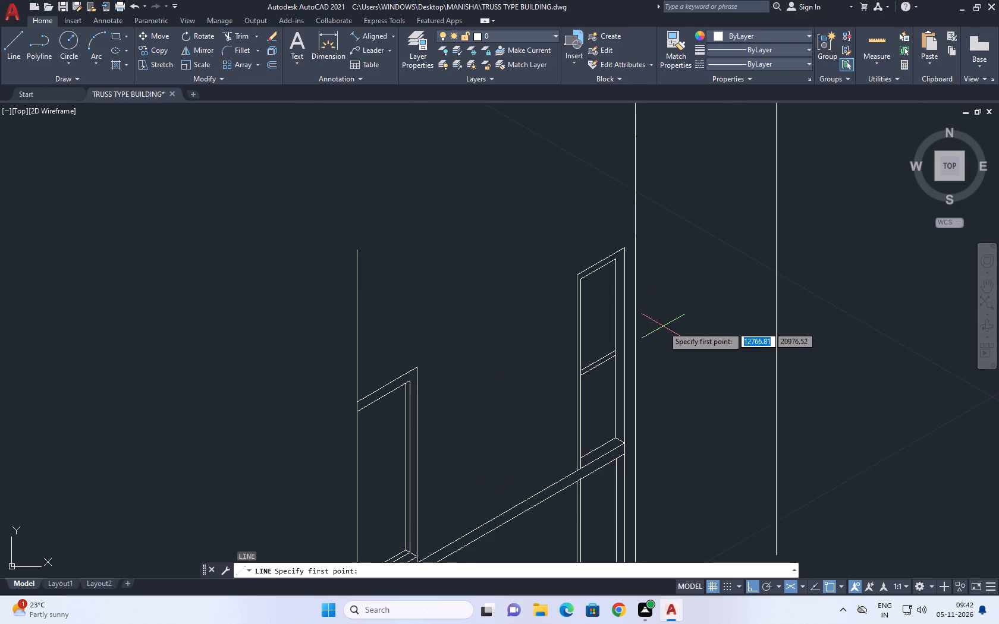
{"action": "scroll", "coordinate": [662, 326], "scroll_direction": "up", "scroll_amount": 2}
{"action": "middle_click_drag", "start_coordinate": [577, 156], "coordinate": [610, 329]}
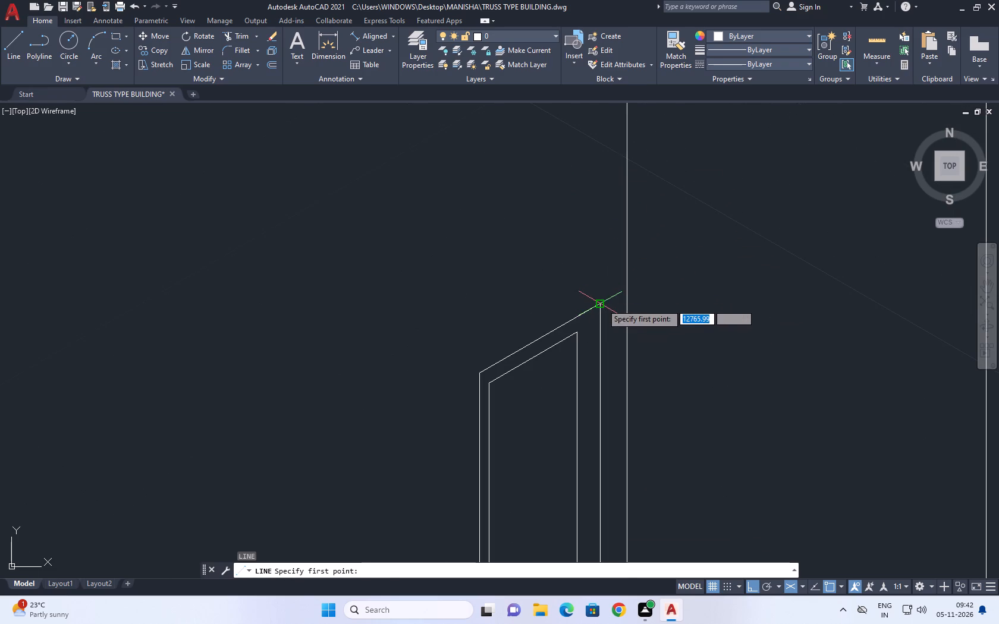
{"action": "left_click", "coordinate": [603, 305]}
{"action": "left_click", "coordinate": [690, 341]}
{"action": "key", "text": "Escape"}
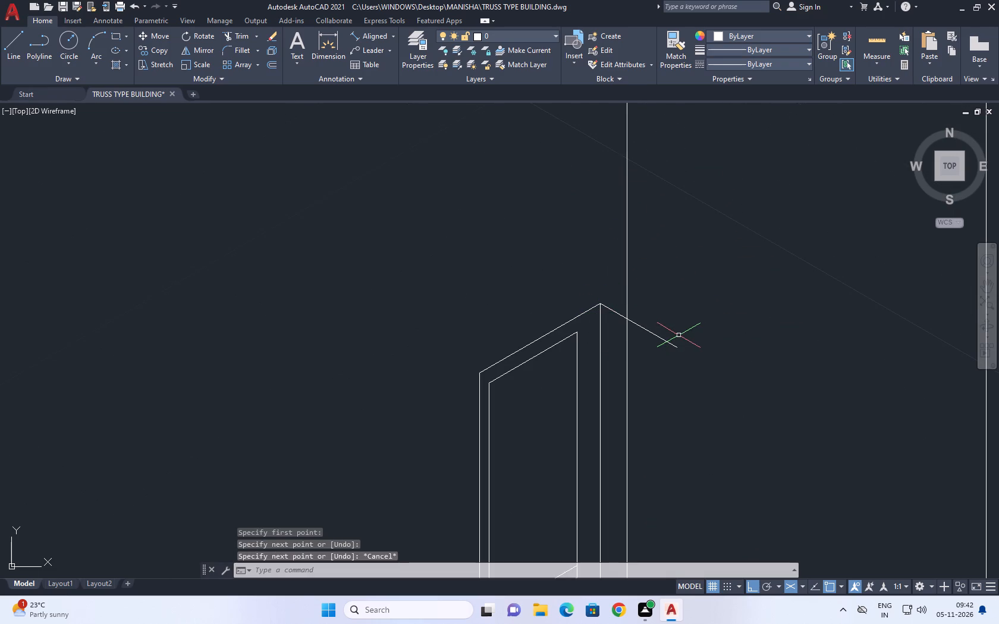
Trim the new sloping line's overhang back to the wall's right edge.
{"action": "type", "text": "TR"}
{"action": "key", "text": "space"}
{"action": "left_click", "coordinate": [668, 301]}
{"action": "left_click", "coordinate": [654, 370]}
{"action": "scroll", "coordinate": [640, 286], "scroll_direction": "down", "scroll_amount": 6}
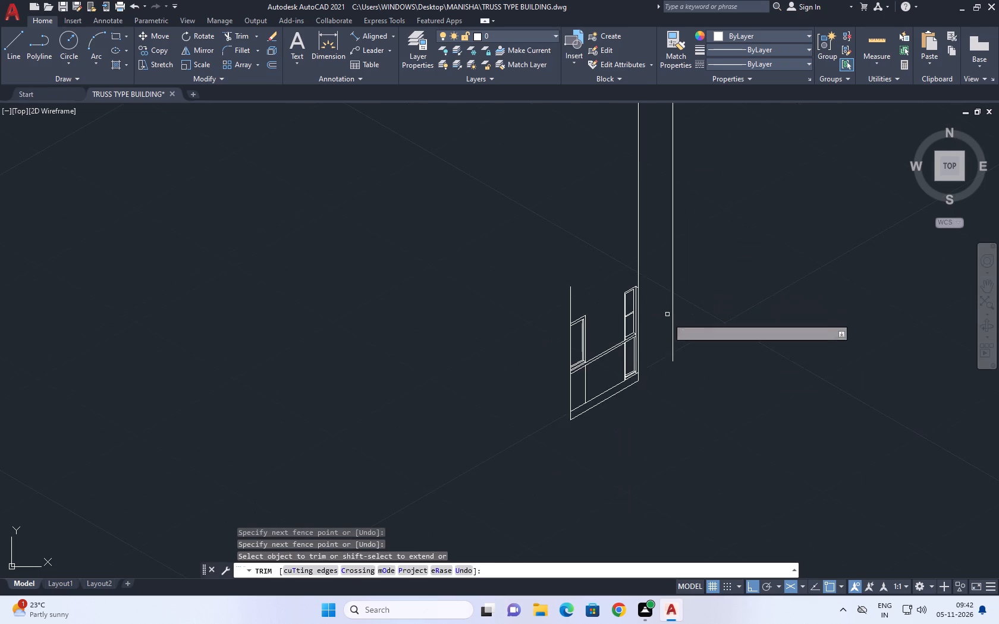
{"action": "key", "text": "Escape"}
Copy the wall's tall right vertical edge 1 unit outward at 30°.
{"action": "scroll", "coordinate": [617, 374], "scroll_direction": "up", "scroll_amount": 3}
{"action": "middle_click_drag", "start_coordinate": [715, 400], "coordinate": [749, 447]}
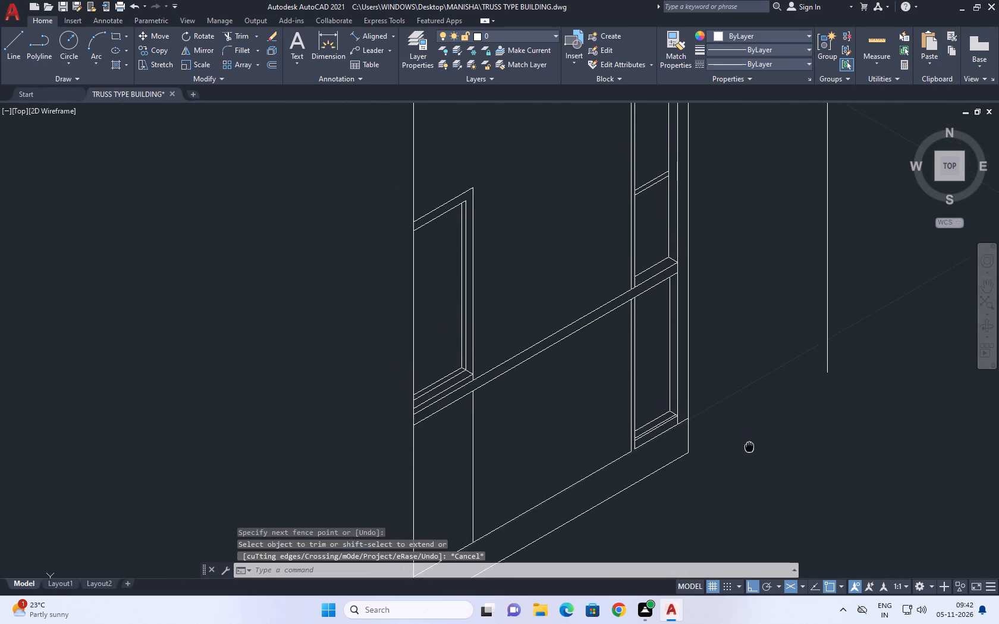
{"action": "middle_click_drag", "start_coordinate": [749, 447], "coordinate": [749, 448]}
{"action": "middle_click_drag", "start_coordinate": [692, 334], "coordinate": [718, 342]}
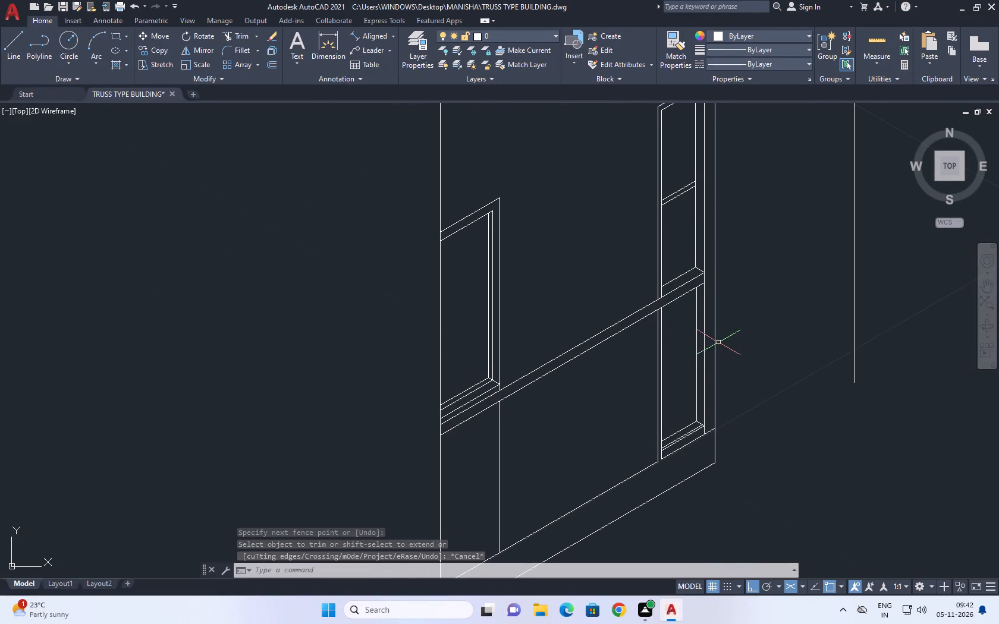
{"action": "middle_click_drag", "start_coordinate": [692, 330], "coordinate": [662, 440]}
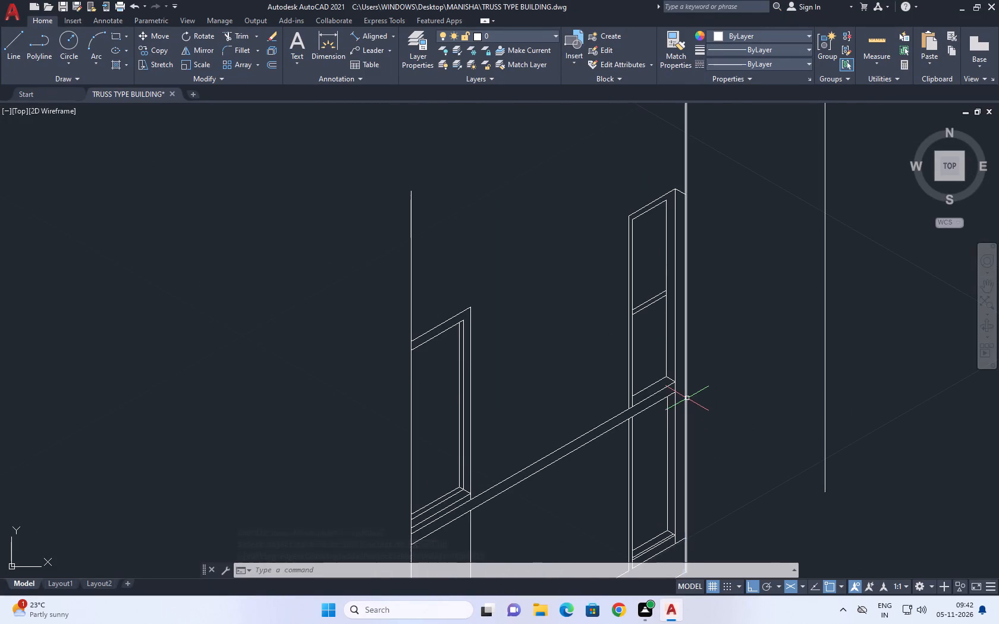
{"action": "left_click", "coordinate": [687, 398]}
{"action": "middle_click", "coordinate": [734, 378]}
{"action": "type", "text": "CO"}
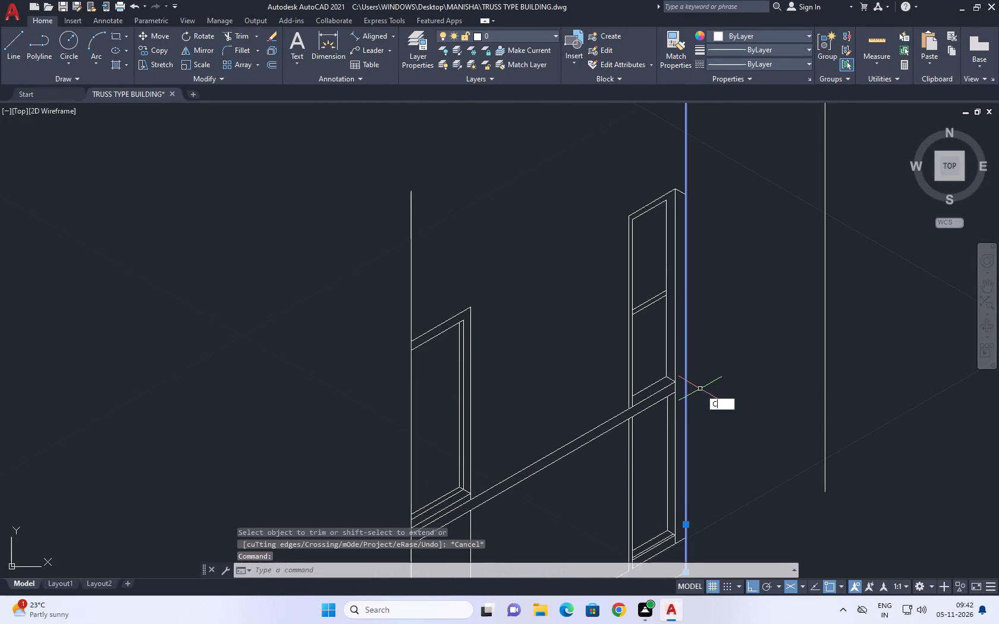
{"action": "key", "text": "space"}
{"action": "left_click", "coordinate": [693, 380]}
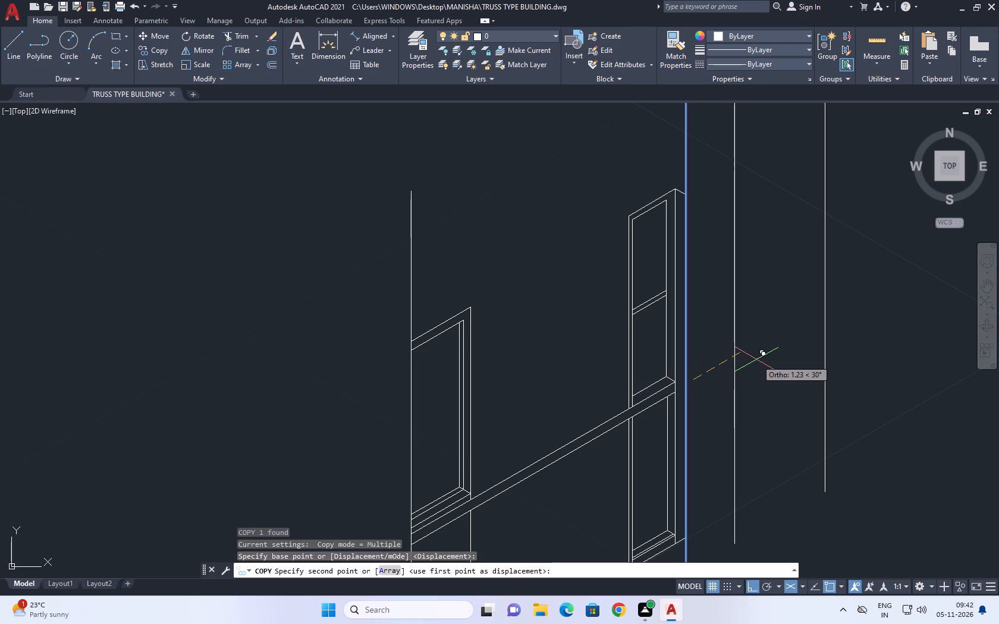
{"action": "key", "text": "1"}
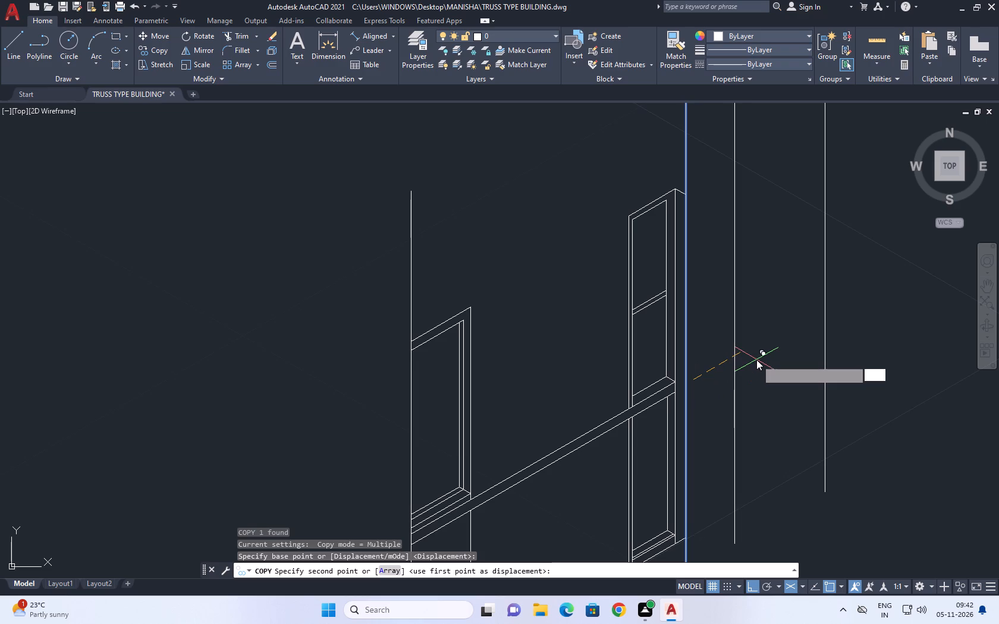
{"action": "key", "text": "Return"}
{"action": "key", "text": "Escape"}
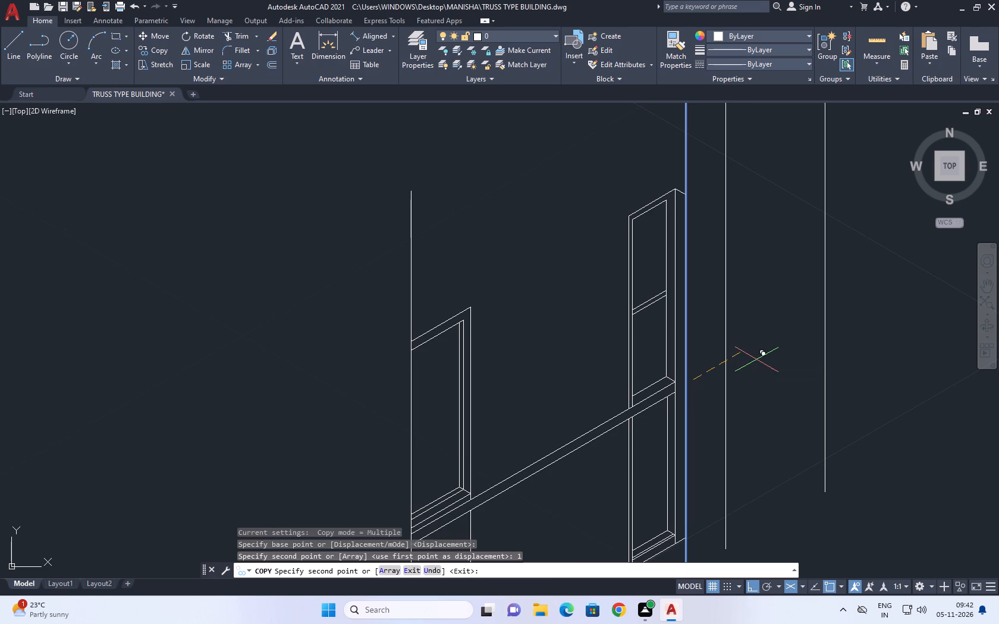
Draw a line from the upper right opening's top outer corner at 30°, crossing the wall edge and its nearest copy.
{"action": "middle_click_drag", "start_coordinate": [711, 354], "coordinate": [726, 437]}
{"action": "scroll", "coordinate": [758, 411], "scroll_direction": "down", "scroll_amount": 2}
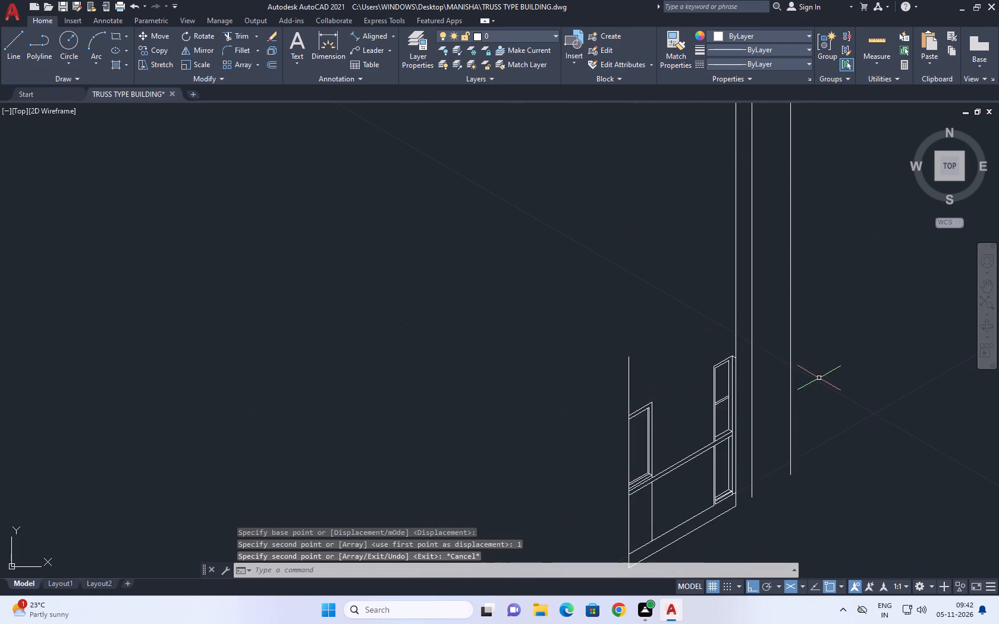
{"action": "middle_click_drag", "start_coordinate": [819, 377], "coordinate": [745, 392]}
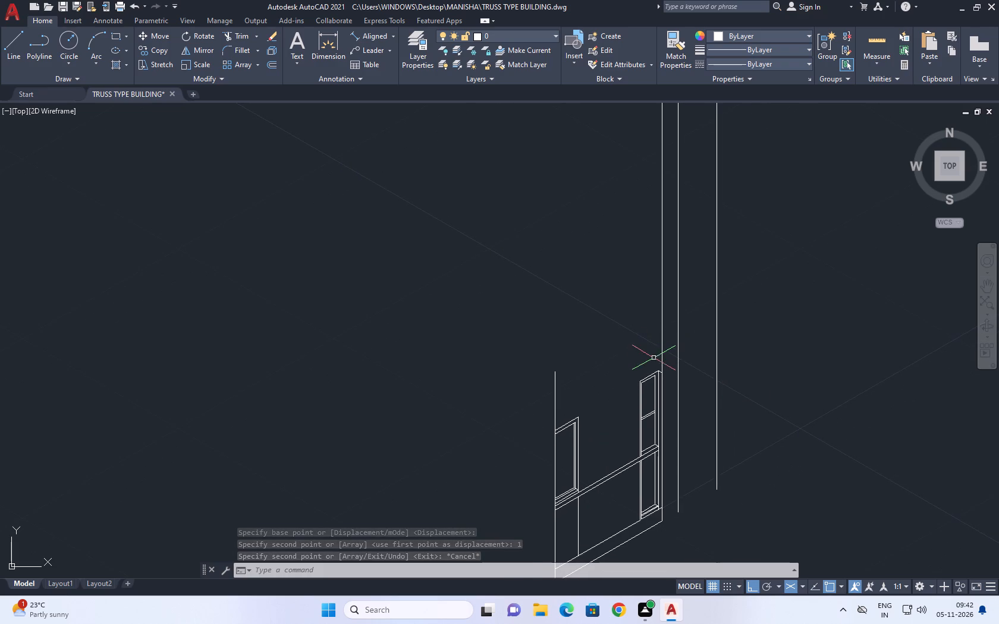
{"action": "scroll", "coordinate": [654, 365], "scroll_direction": "up", "scroll_amount": 1}
{"action": "middle_click_drag", "start_coordinate": [661, 369], "coordinate": [661, 387]}
{"action": "type", "text": "L"}
{"action": "key", "text": "space"}
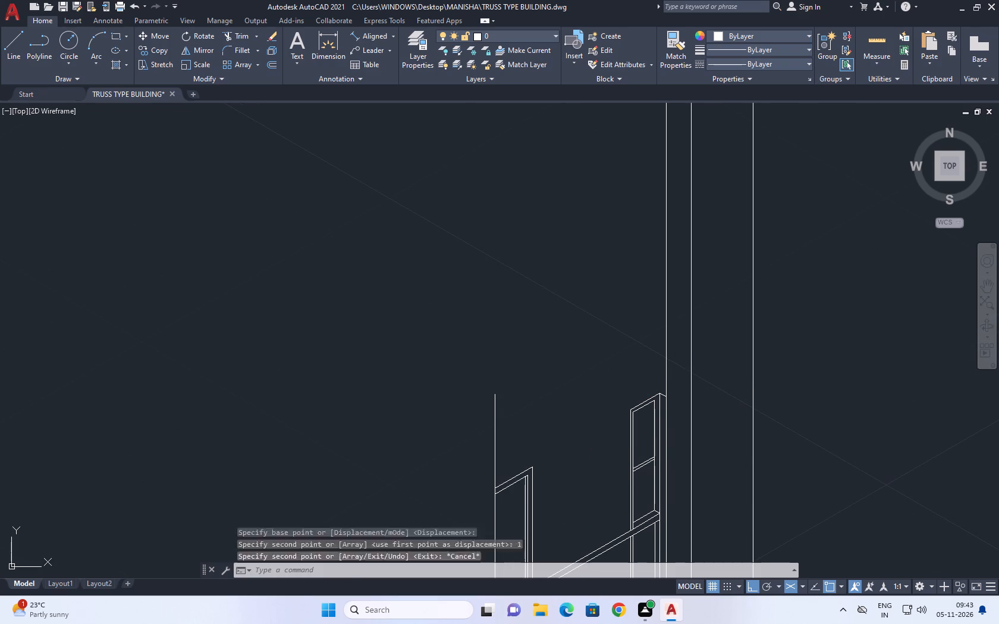
{"action": "middle_click_drag", "start_coordinate": [659, 385], "coordinate": [561, 417]}
{"action": "scroll", "coordinate": [581, 428], "scroll_direction": "up", "scroll_amount": 3}
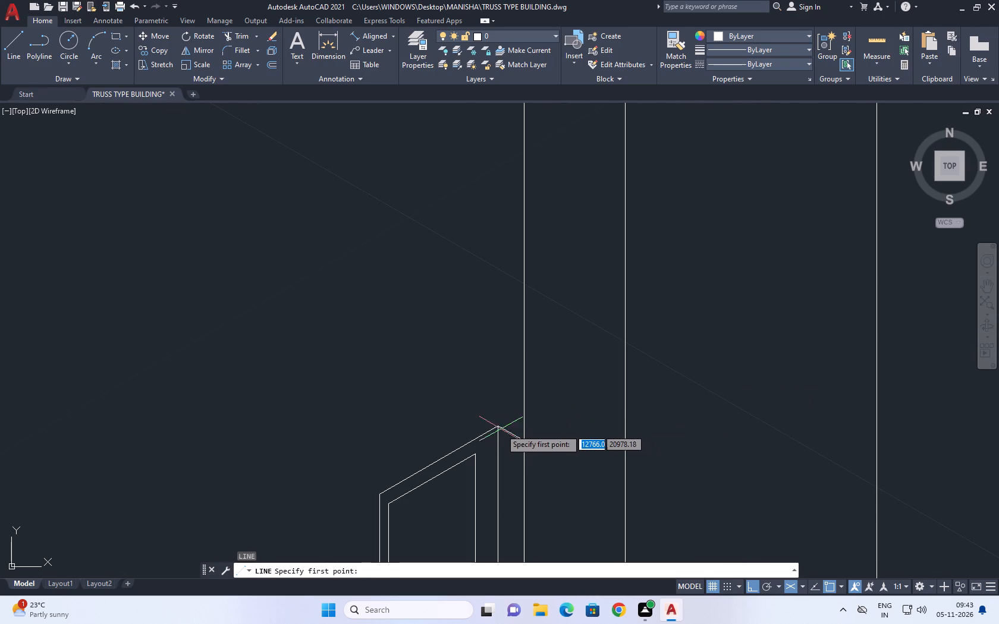
{"action": "left_click", "coordinate": [499, 427]}
{"action": "left_click", "coordinate": [784, 312]}
{"action": "key", "text": "Escape"}
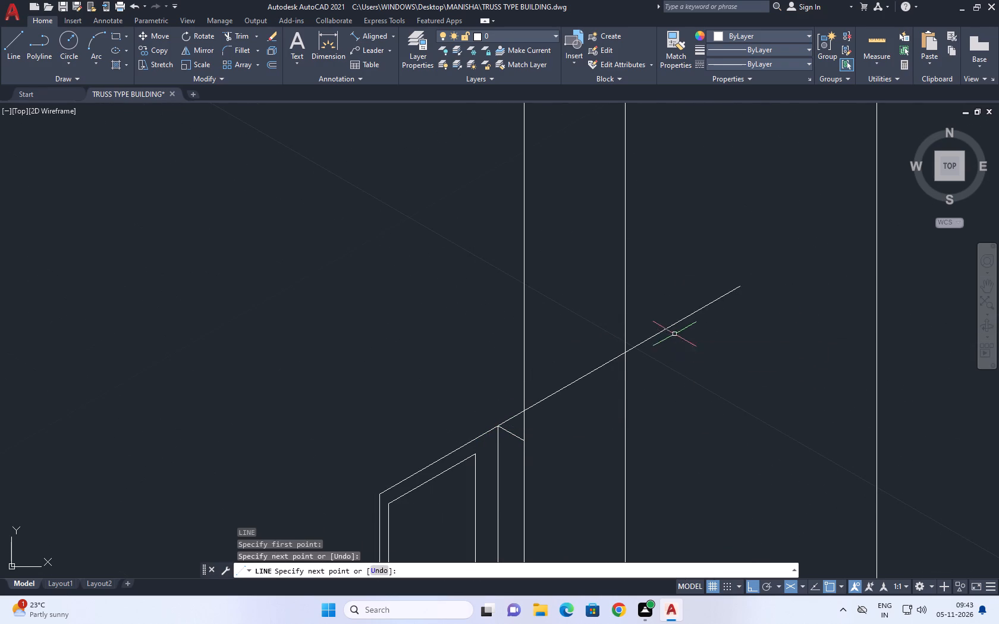
Copy the 30° sloping line at the upper right opening 1.2 units vertically upward.
{"action": "left_click", "coordinate": [674, 334]}
{"action": "left_click", "coordinate": [660, 293]}
{"action": "middle_click_drag", "start_coordinate": [669, 288], "coordinate": [720, 332]}
{"action": "type", "text": "CO"}
{"action": "key", "text": "space"}
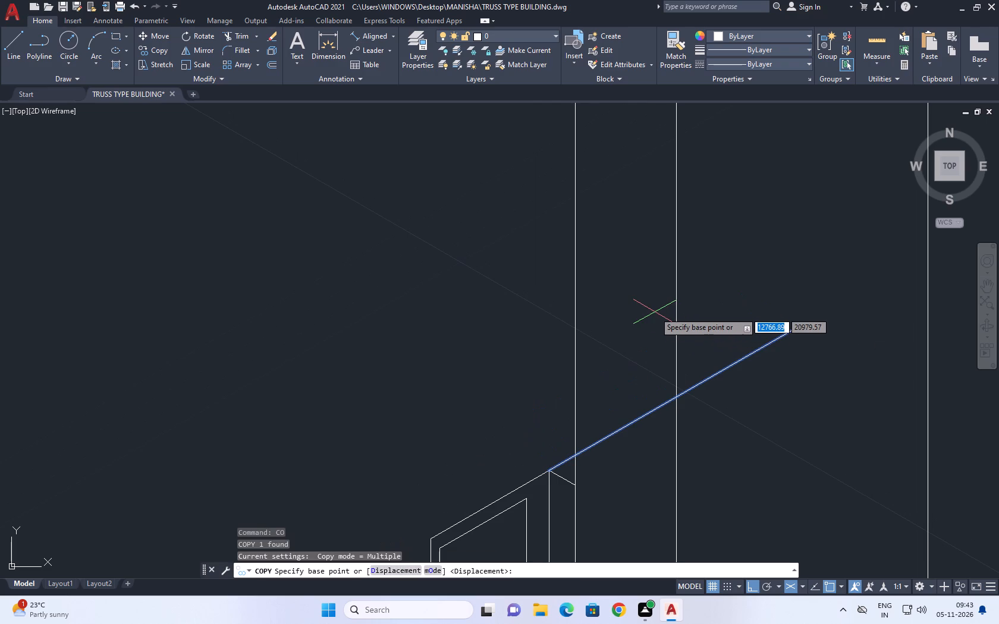
{"action": "left_click", "coordinate": [596, 373]}
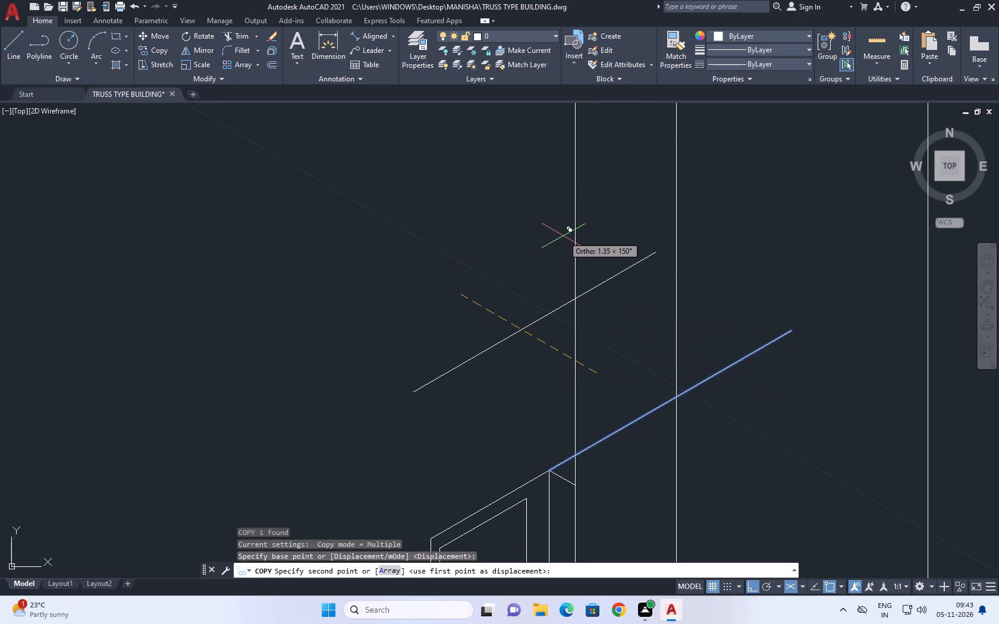
{"action": "key", "text": "F5"}
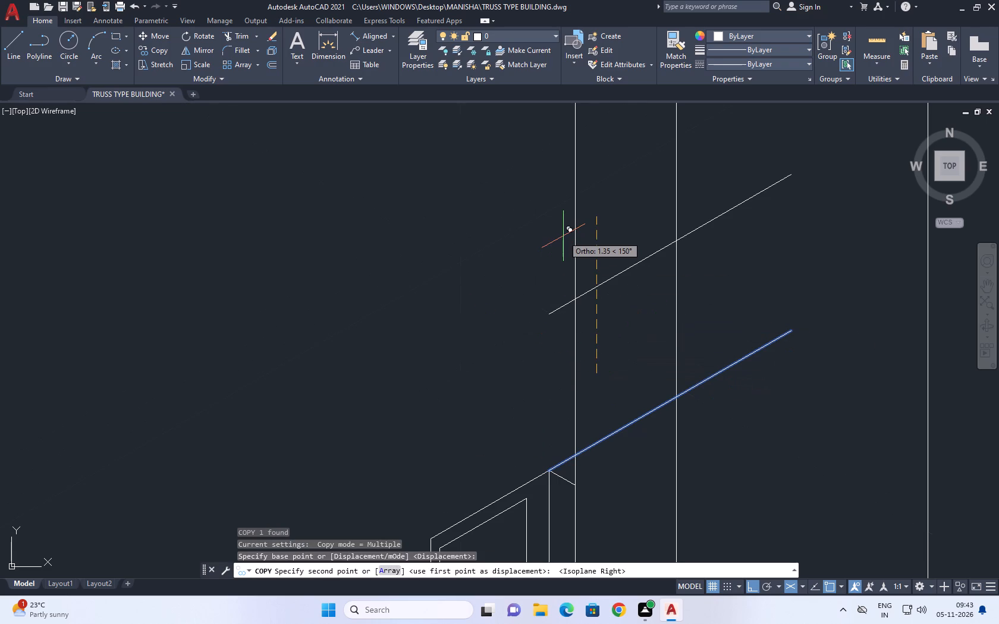
{"action": "type", "text": "1."}
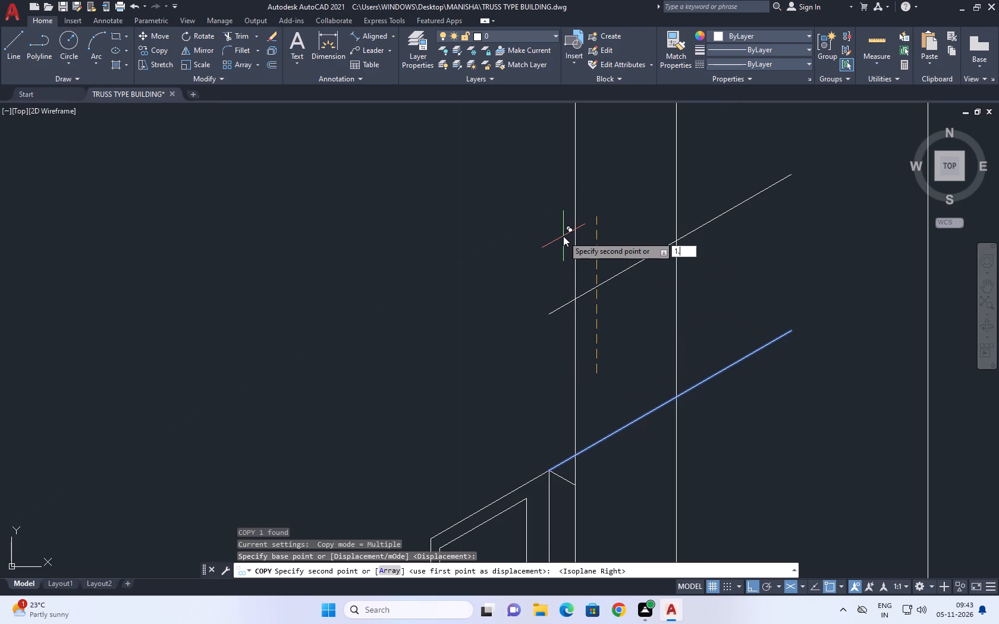
{"action": "key", "text": "2"}
{"action": "key", "text": "Return"}
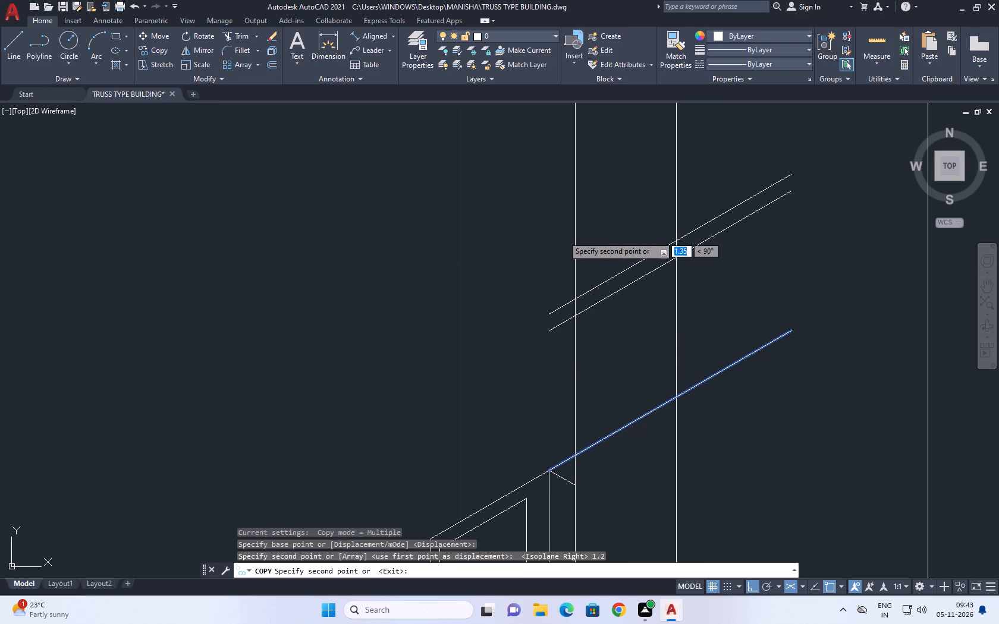
{"action": "key", "text": "Escape"}
Trim the wall edge and its nearest copy above the upper sloping line, and that line's overhang inside the wall edge.
{"action": "middle_click_drag", "start_coordinate": [633, 314], "coordinate": [640, 319]}
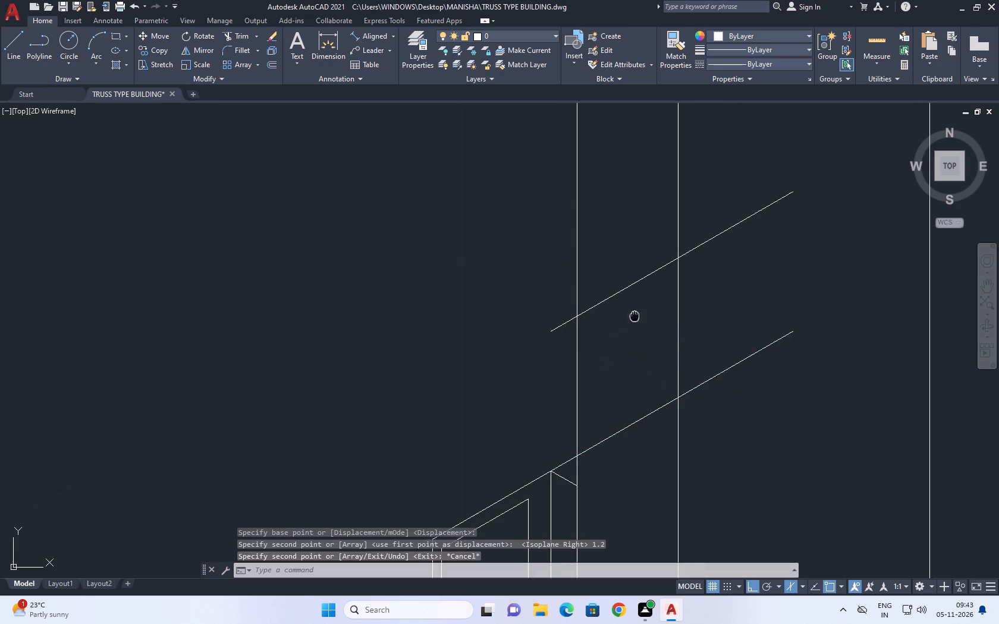
{"action": "middle_click_drag", "start_coordinate": [640, 319], "coordinate": [658, 341]}
{"action": "type", "text": "TR"}
{"action": "key", "text": "space"}
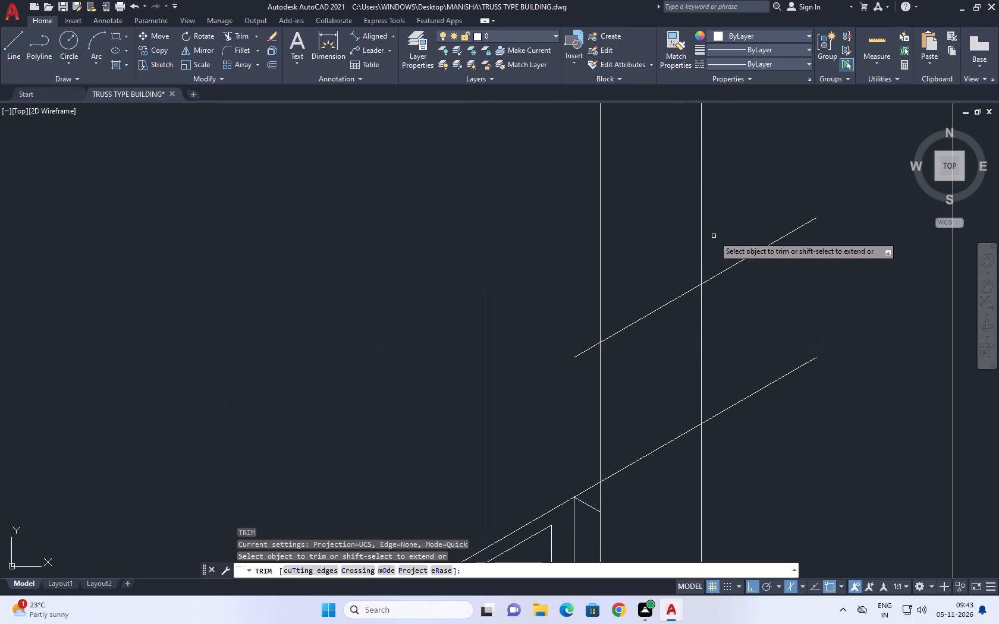
{"action": "left_click", "coordinate": [714, 235]}
{"action": "left_click_drag", "start_coordinate": [569, 278], "coordinate": [561, 281]}
{"action": "left_click", "coordinate": [580, 335]}
{"action": "left_click", "coordinate": [580, 365]}
Trim the inner vertical above the lower sloping line and that line's segment between the wall edge and the inner vertical.
{"action": "scroll", "coordinate": [557, 256], "scroll_direction": "down", "scroll_amount": 3}
{"action": "middle_click_drag", "start_coordinate": [659, 275], "coordinate": [661, 275]}
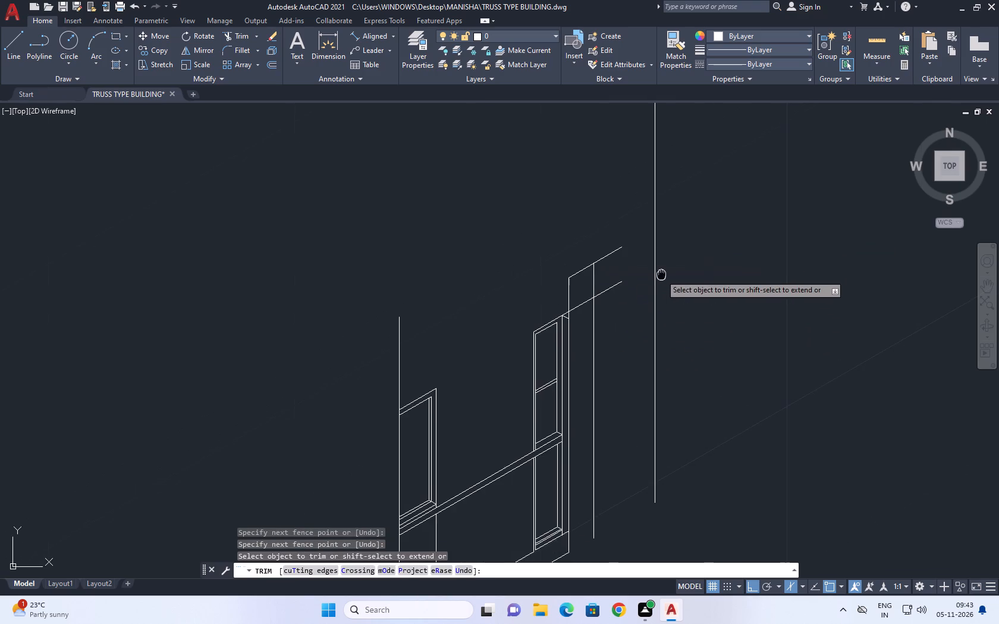
{"action": "middle_click_drag", "start_coordinate": [661, 275], "coordinate": [679, 322]}
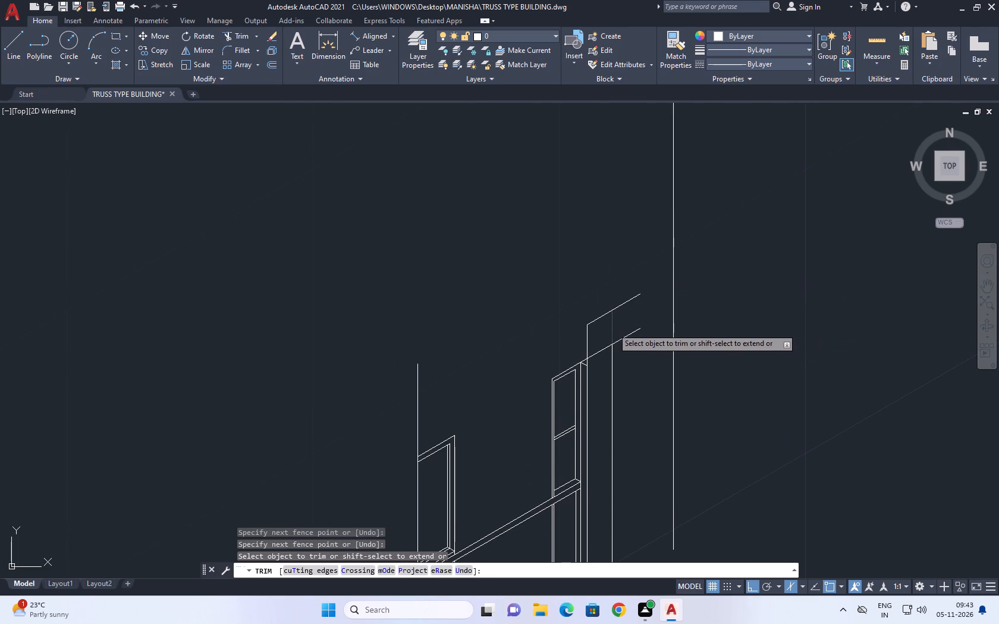
{"action": "left_click", "coordinate": [612, 328]}
{"action": "left_click", "coordinate": [603, 351]}
{"action": "middle_click_drag", "start_coordinate": [645, 347], "coordinate": [659, 294]}
{"action": "key", "text": "Escape"}
Extend the wall's bottom line outward past the inner vertical to the far right vertical.
{"action": "middle_click_drag", "start_coordinate": [624, 352], "coordinate": [624, 348]}
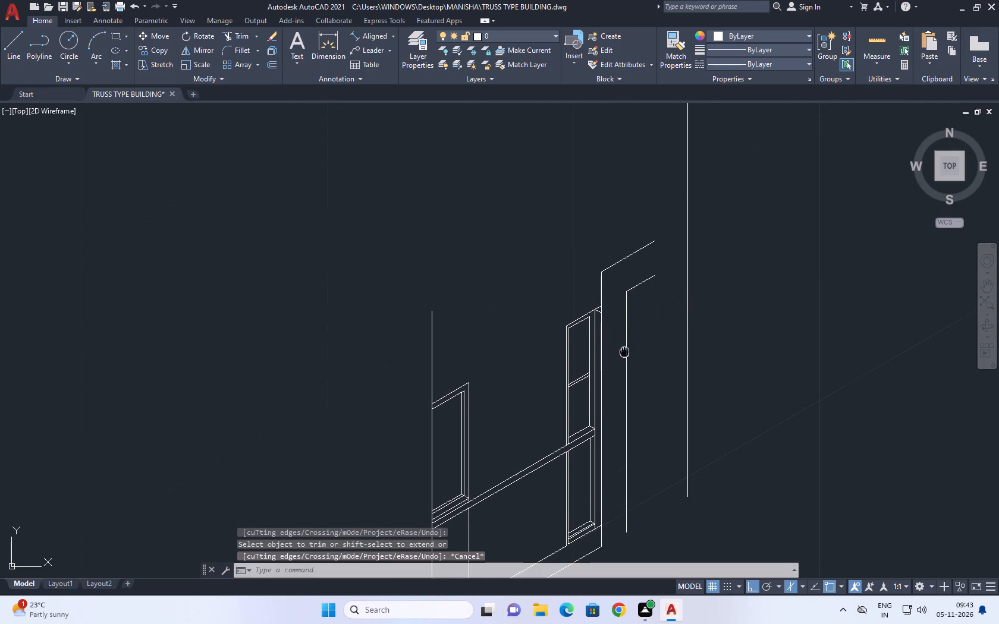
{"action": "middle_click_drag", "start_coordinate": [624, 348], "coordinate": [630, 272]}
{"action": "middle_click_drag", "start_coordinate": [658, 338], "coordinate": [657, 299]}
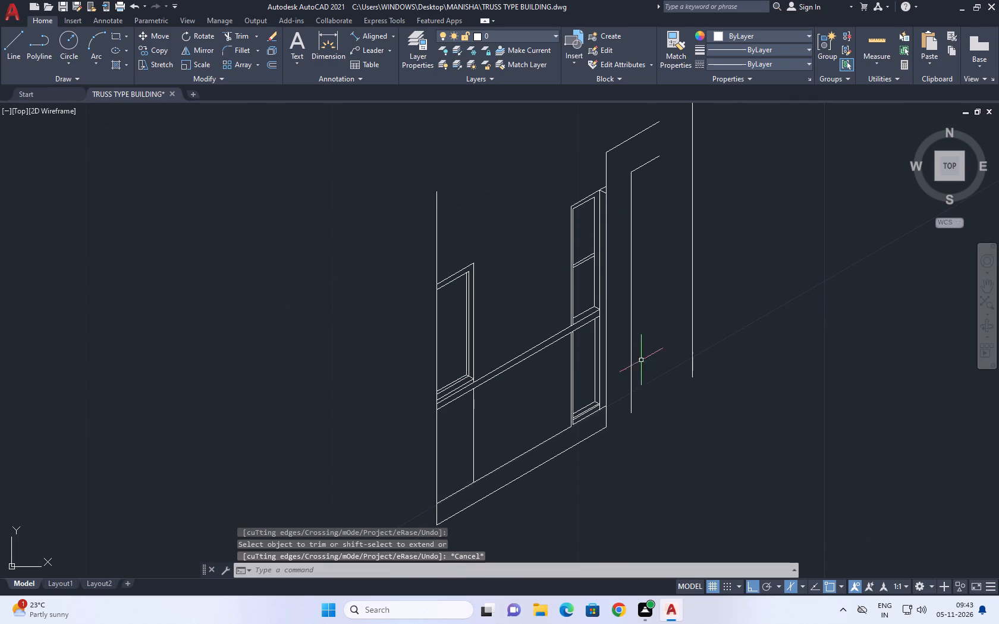
{"action": "middle_click", "coordinate": [648, 401]}
{"action": "type", "text": "EX"}
{"action": "key", "text": "space"}
{"action": "left_click", "coordinate": [601, 440]}
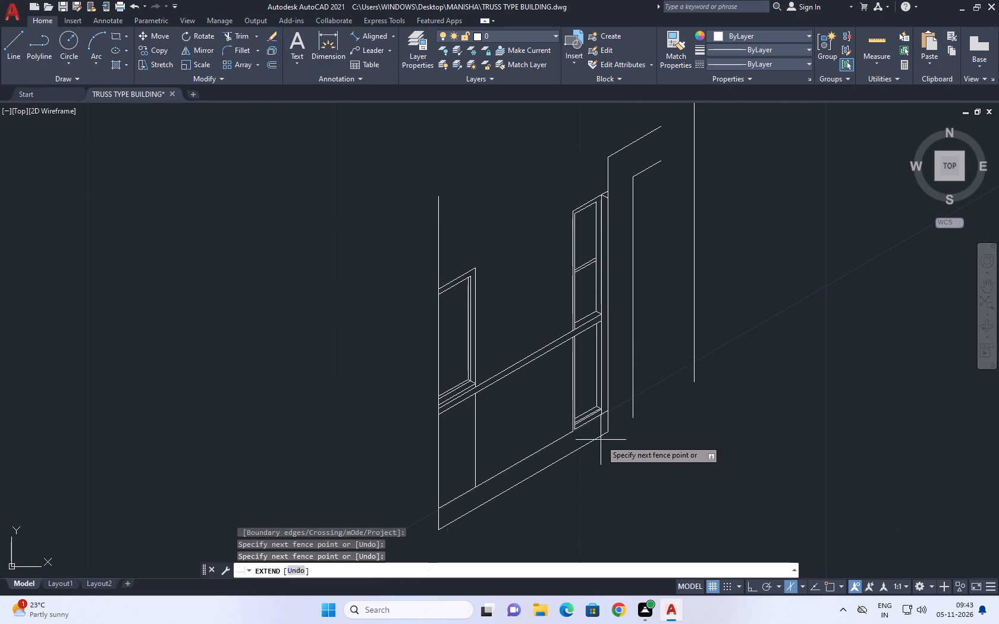
{"action": "left_click", "coordinate": [599, 432]}
{"action": "left_click", "coordinate": [621, 426]}
{"action": "key", "text": "Escape"}
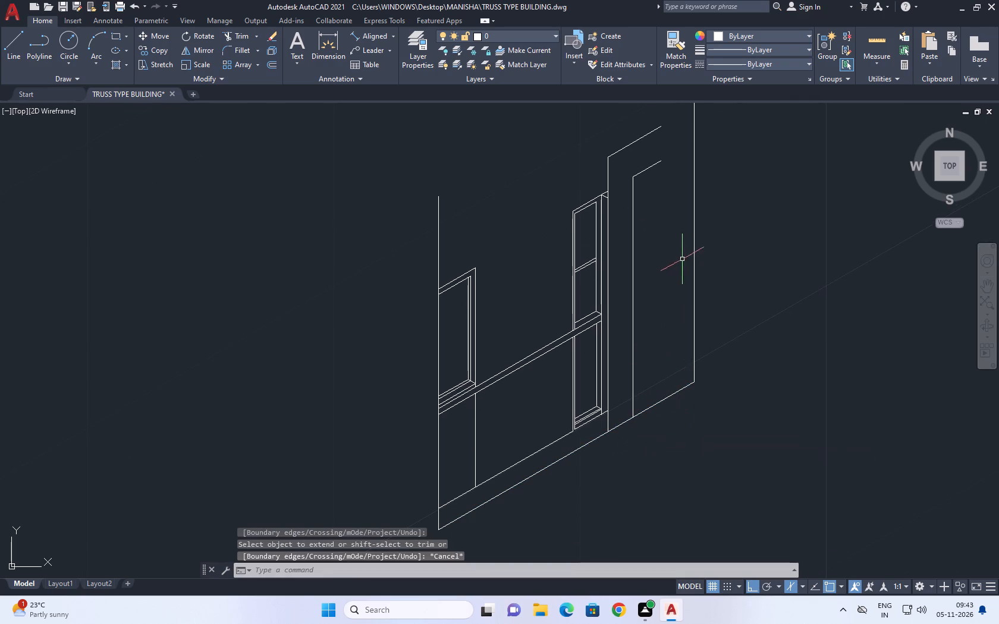
Extend both upper sloping lines to the far right vertical.
{"action": "middle_click_drag", "start_coordinate": [680, 254], "coordinate": [702, 342]}
{"action": "type", "text": "EX"}
{"action": "key", "text": "space"}
{"action": "left_click", "coordinate": [651, 204]}
{"action": "left_click", "coordinate": [679, 277]}
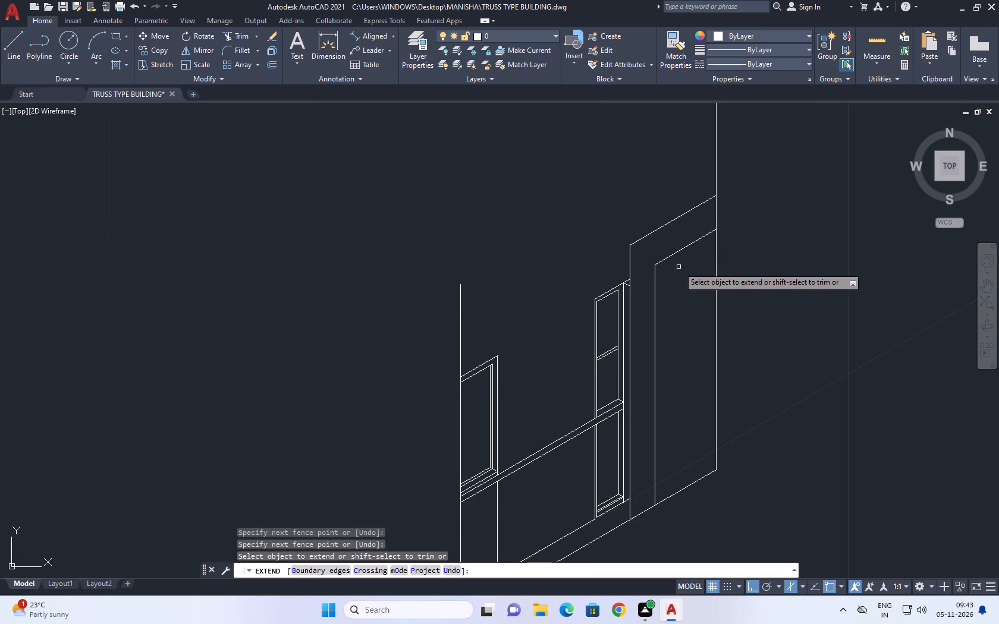
{"action": "key", "text": "Escape"}
Move the inner vertical 0.5 units at 210° toward the wall's right edge.
{"action": "middle_click_drag", "start_coordinate": [668, 286], "coordinate": [654, 192]}
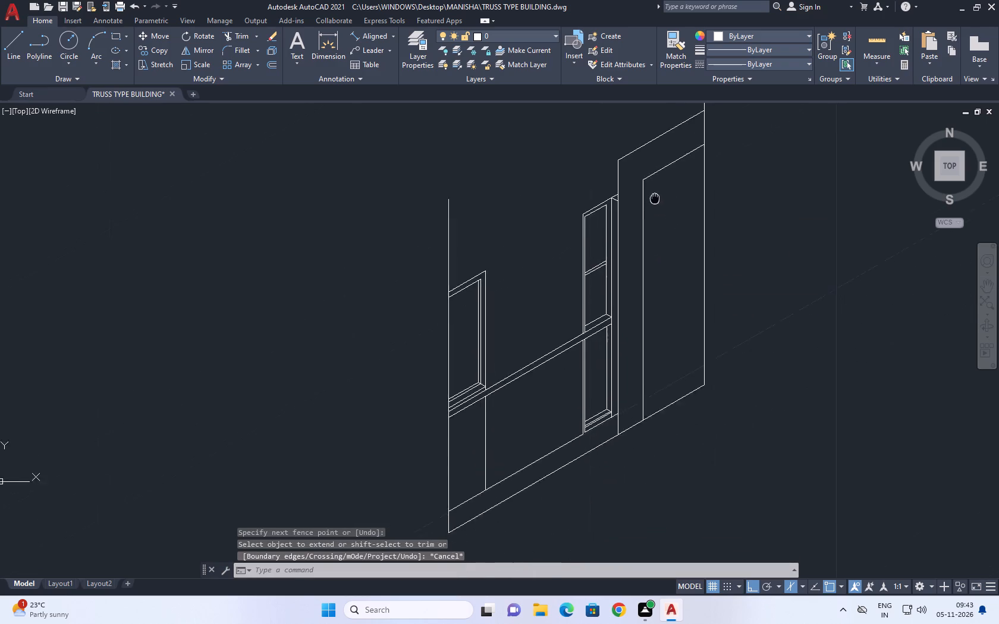
{"action": "middle_click_drag", "start_coordinate": [654, 192], "coordinate": [652, 177]}
{"action": "scroll", "coordinate": [652, 177], "scroll_direction": "up", "scroll_amount": 1}
{"action": "left_click", "coordinate": [634, 233]}
{"action": "left_click", "coordinate": [617, 248]}
{"action": "middle_click_drag", "start_coordinate": [667, 289], "coordinate": [670, 292]}
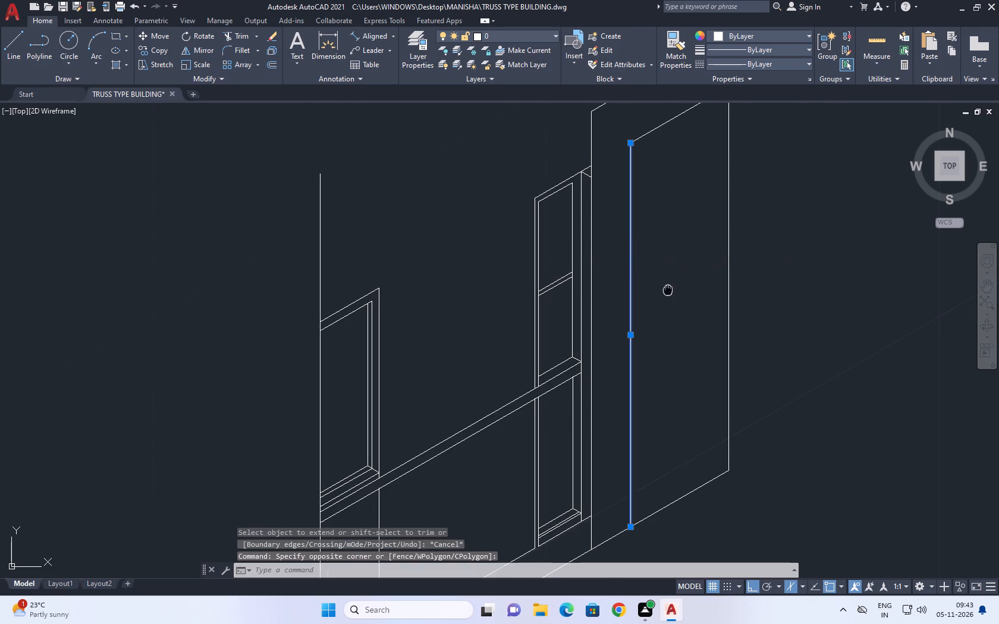
{"action": "middle_click_drag", "start_coordinate": [670, 292], "coordinate": [694, 304]}
{"action": "type", "text": "M"}
{"action": "key", "text": "space"}
{"action": "left_click", "coordinate": [695, 275]}
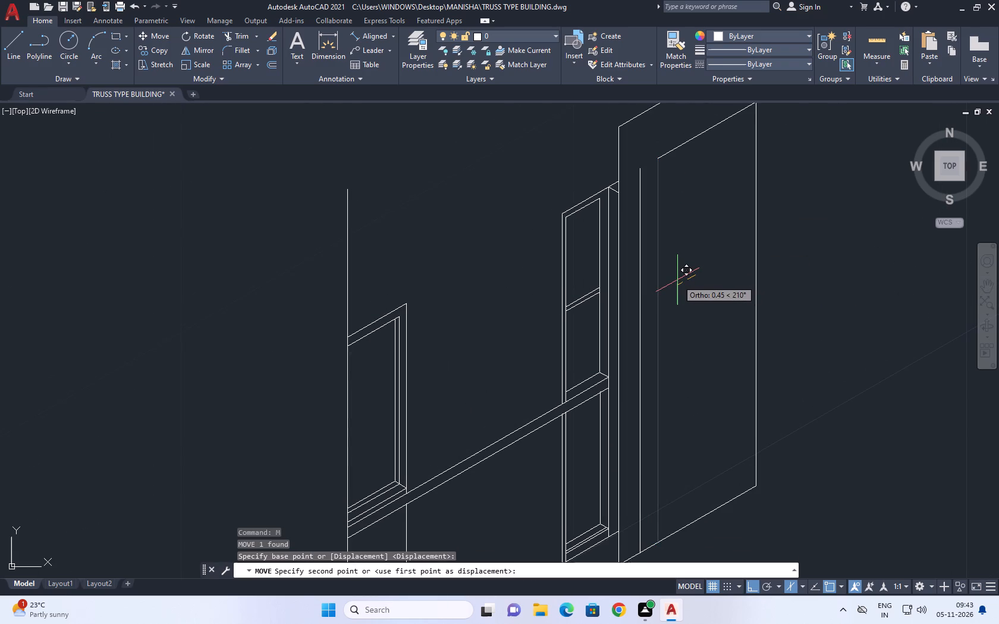
{"action": "type", "text": "0.5"}
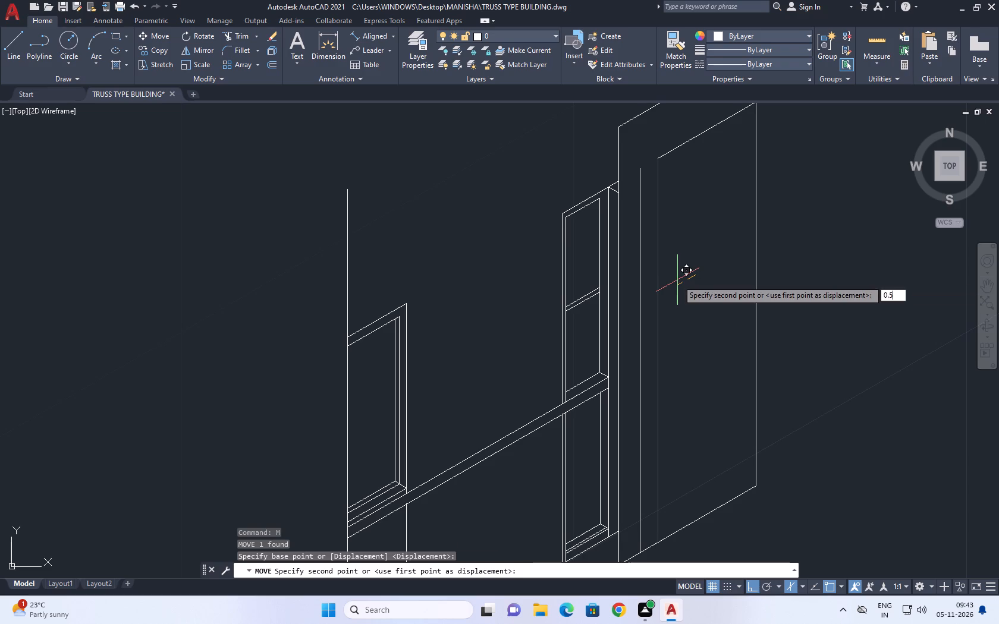
{"action": "key", "text": "Return"}
Join the moved inner vertical and the lower sloping line into a sharp corner with a zero-radius Fillet.
{"action": "middle_click", "coordinate": [679, 261]}
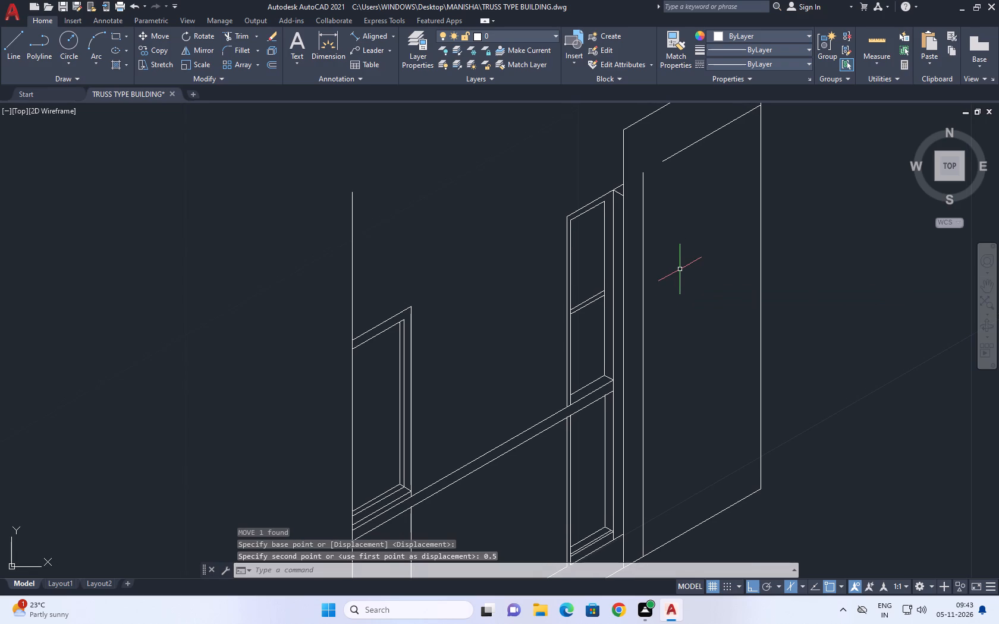
{"action": "middle_click_drag", "start_coordinate": [688, 225], "coordinate": [699, 261]}
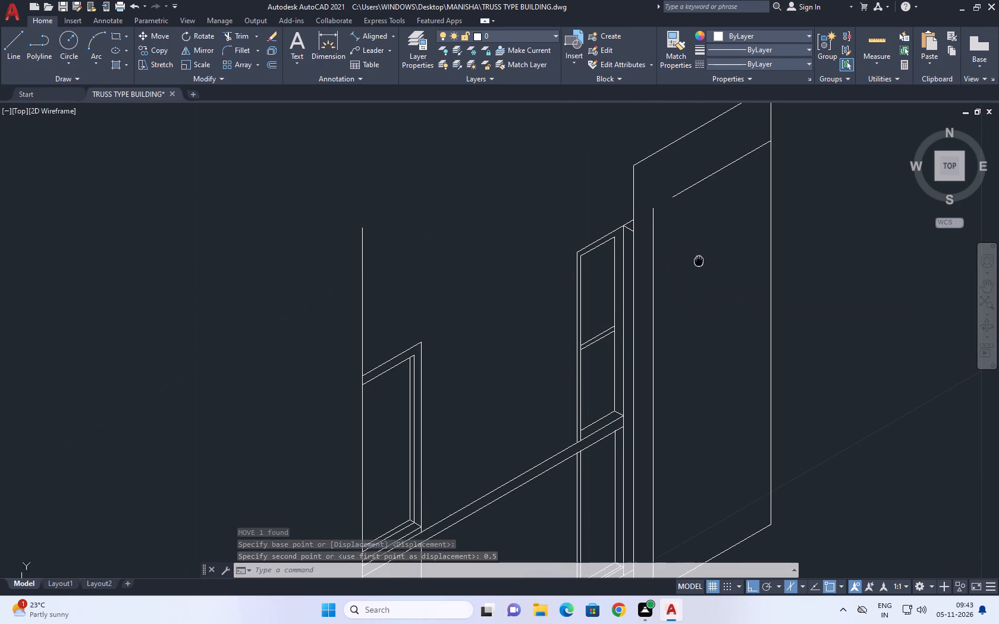
{"action": "key", "text": "f"}
{"action": "key", "text": "space"}
{"action": "left_click", "coordinate": [655, 226]}
{"action": "left_click", "coordinate": [674, 198]}
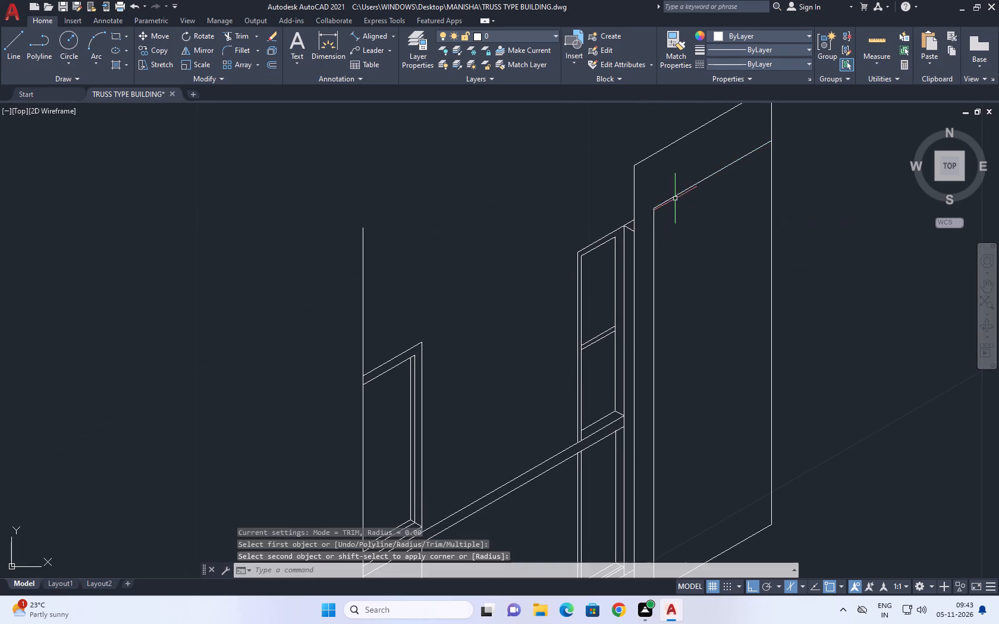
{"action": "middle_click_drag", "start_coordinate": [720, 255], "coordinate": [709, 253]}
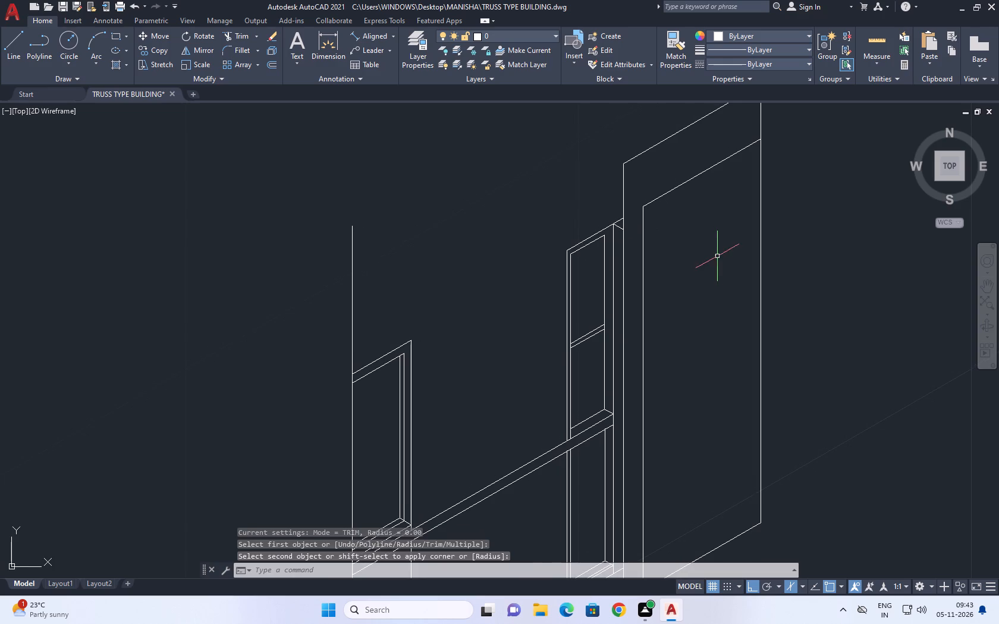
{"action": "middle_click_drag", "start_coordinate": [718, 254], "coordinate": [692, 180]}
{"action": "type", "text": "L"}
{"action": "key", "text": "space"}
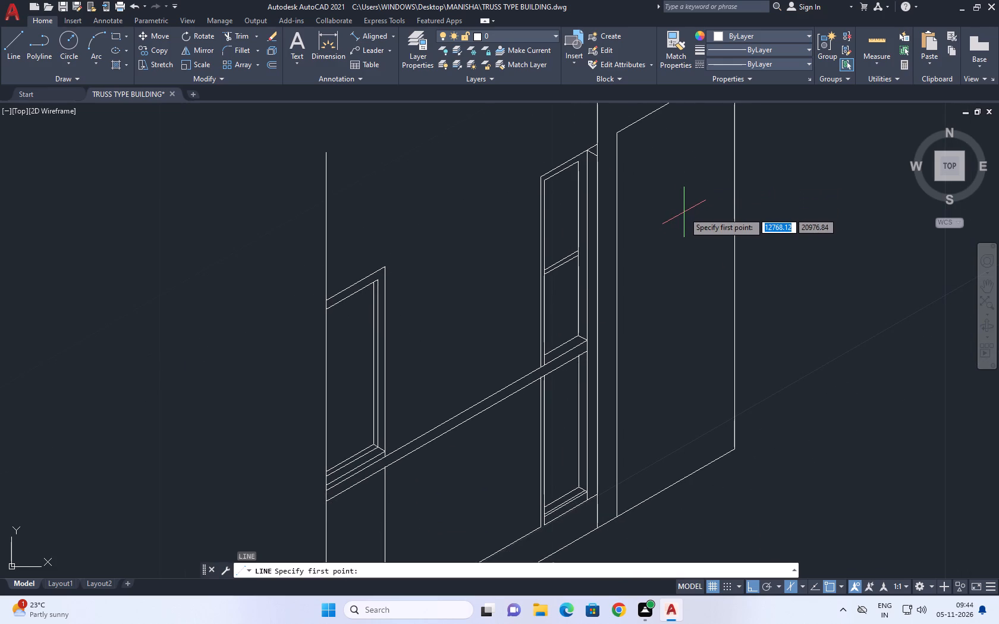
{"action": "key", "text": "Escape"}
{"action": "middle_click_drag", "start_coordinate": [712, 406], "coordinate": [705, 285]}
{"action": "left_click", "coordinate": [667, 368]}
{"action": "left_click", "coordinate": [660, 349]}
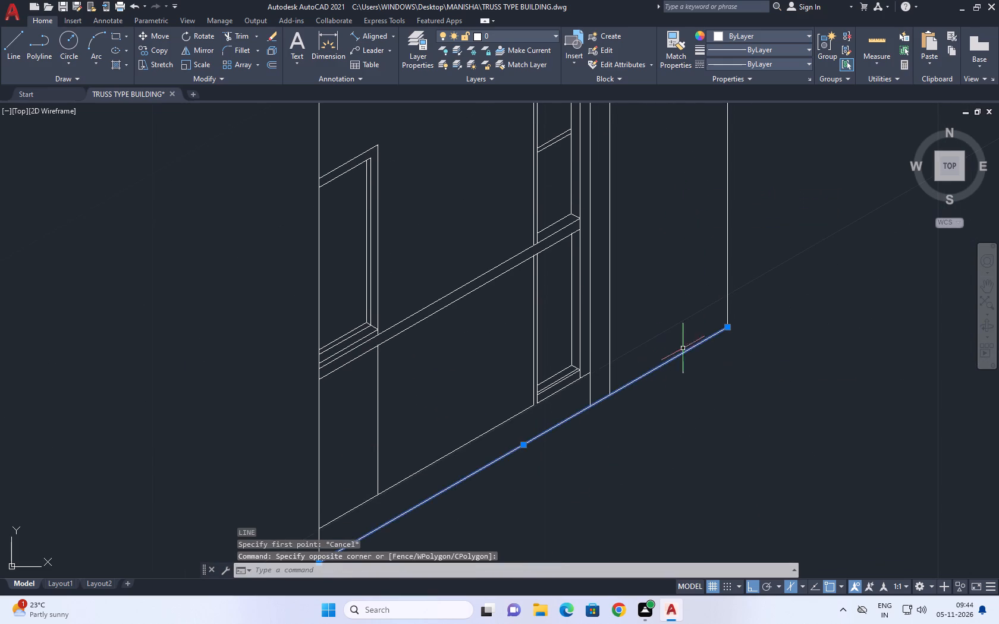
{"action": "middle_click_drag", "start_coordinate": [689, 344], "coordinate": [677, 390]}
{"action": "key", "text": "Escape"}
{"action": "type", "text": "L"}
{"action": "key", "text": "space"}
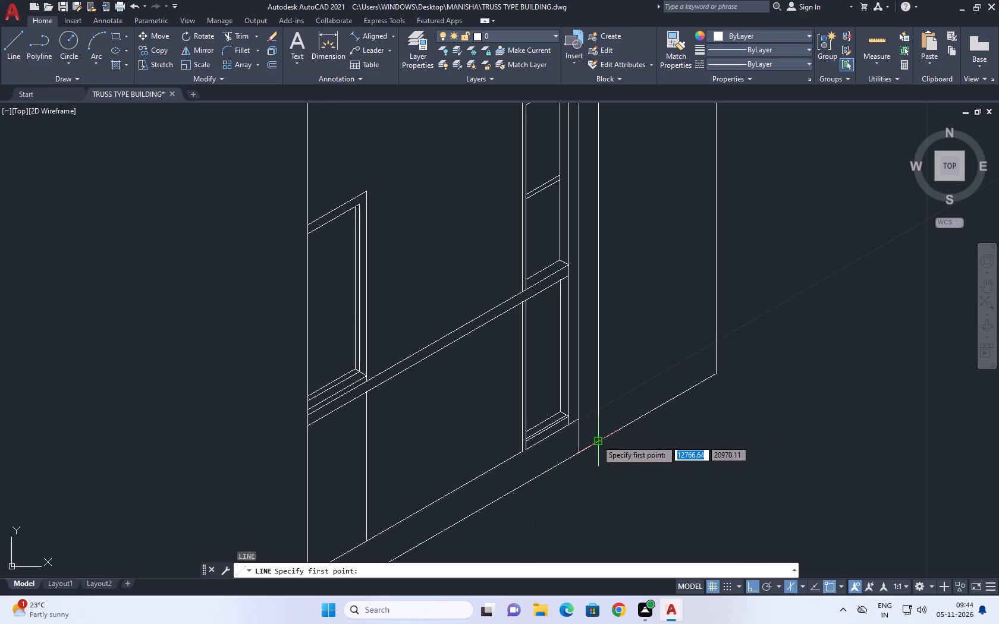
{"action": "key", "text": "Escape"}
Extend the line along the base of the lower right opening to the far right vertical.
{"action": "middle_click_drag", "start_coordinate": [545, 437], "coordinate": [568, 426]}
{"action": "type", "text": "EX"}
{"action": "key", "text": "space"}
{"action": "left_click_drag", "start_coordinate": [588, 419], "coordinate": [595, 416]}
{"action": "left_click", "coordinate": [615, 402]}
{"action": "key", "text": "Escape"}
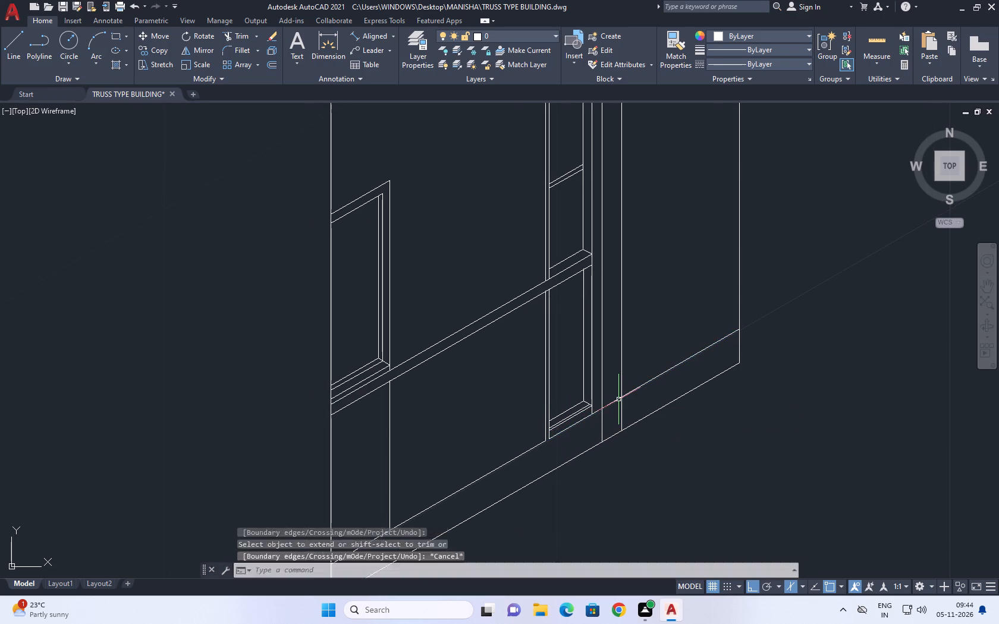
Trim the far and inner verticals below the newly extended line, and the wall's bottom line beyond its right edge.
{"action": "key", "text": "t"}
{"action": "type", "text": "R"}
{"action": "key", "text": "space"}
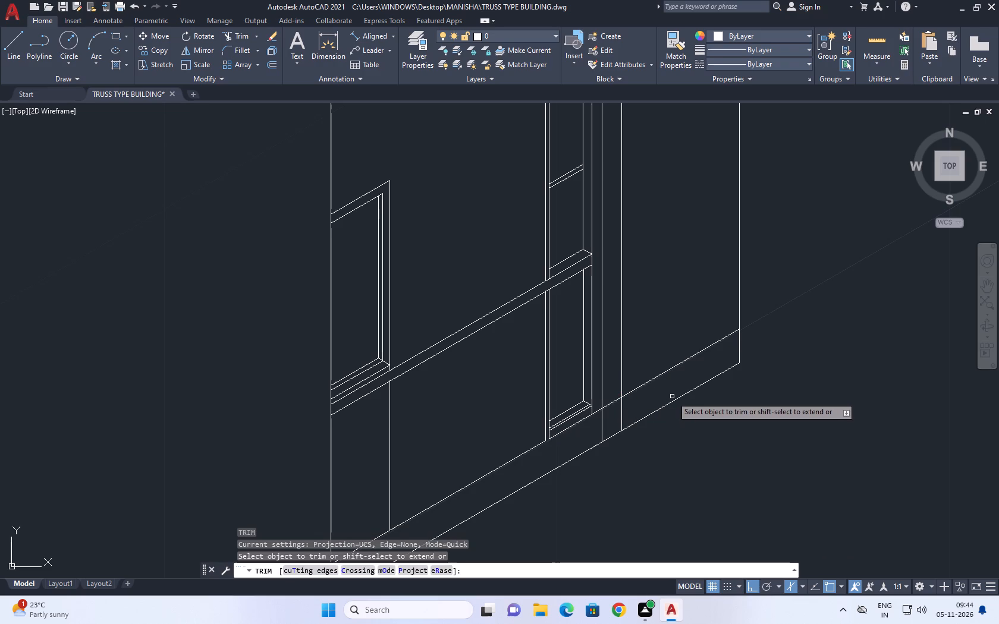
{"action": "middle_click_drag", "start_coordinate": [676, 398], "coordinate": [679, 406]}
{"action": "left_click", "coordinate": [758, 351]}
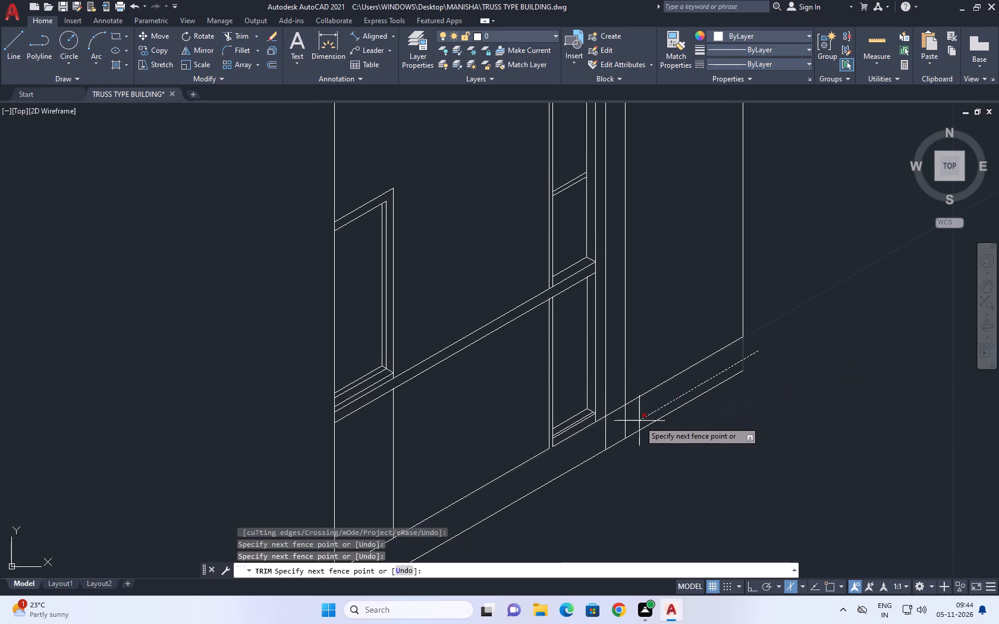
{"action": "double_click", "coordinate": [623, 420]}
{"action": "left_click", "coordinate": [644, 435]}
{"action": "key", "text": "Escape"}
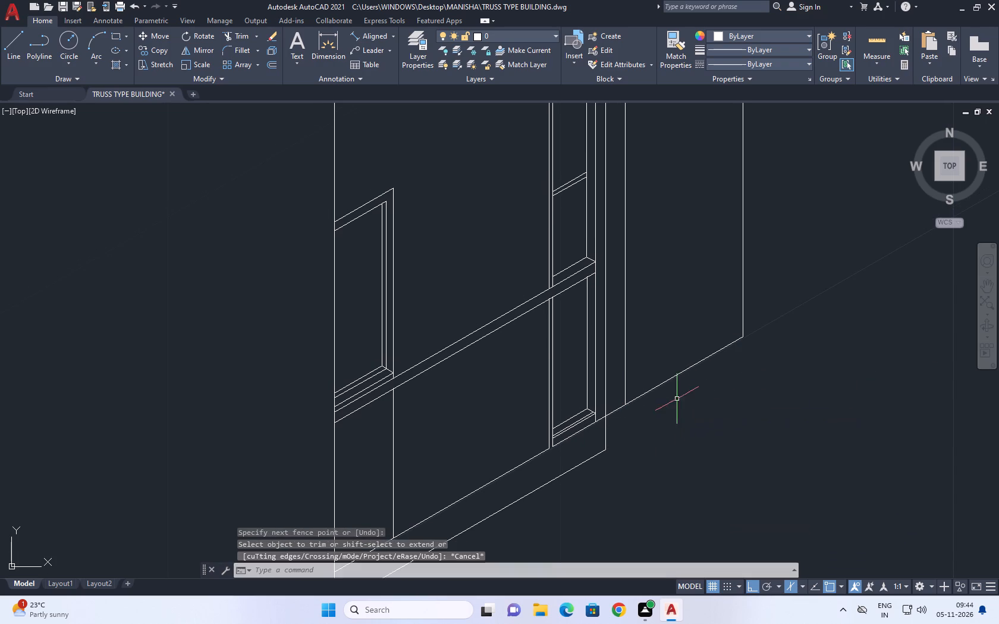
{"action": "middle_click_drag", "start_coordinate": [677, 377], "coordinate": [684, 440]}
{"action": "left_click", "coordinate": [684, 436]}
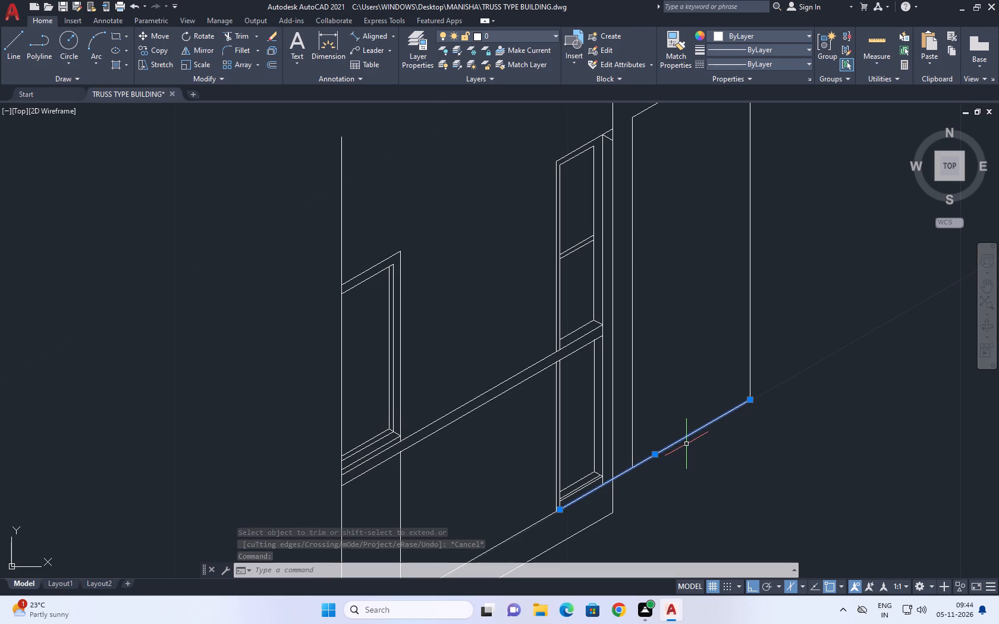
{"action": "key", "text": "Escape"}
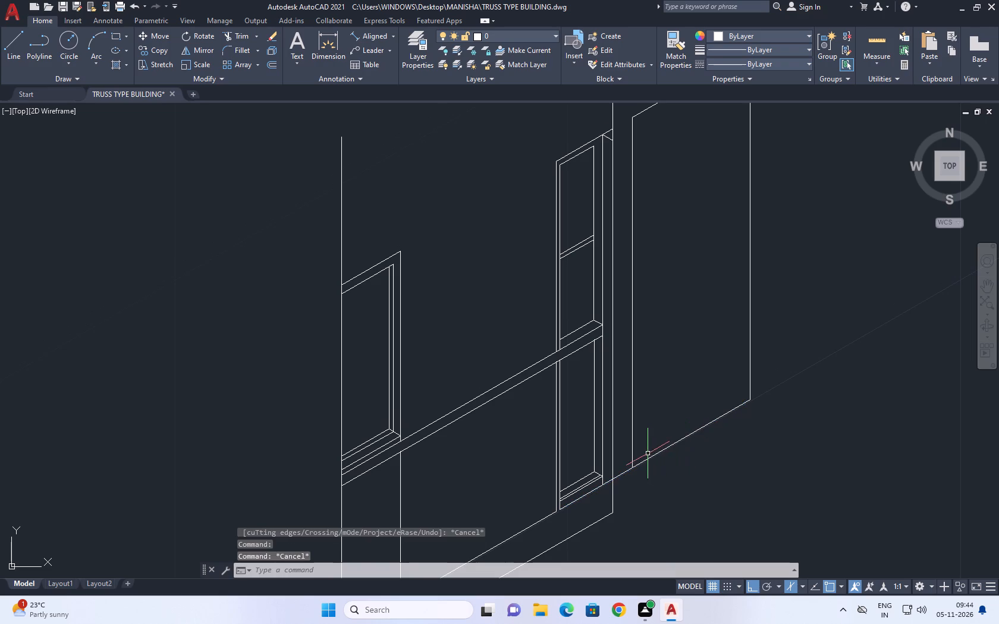
Draw a short line on the left isoplane from where the wall's right edge meets the opening's base line, past the adjacent recess vertical.
{"action": "scroll", "coordinate": [605, 486], "scroll_direction": "up", "scroll_amount": 1}
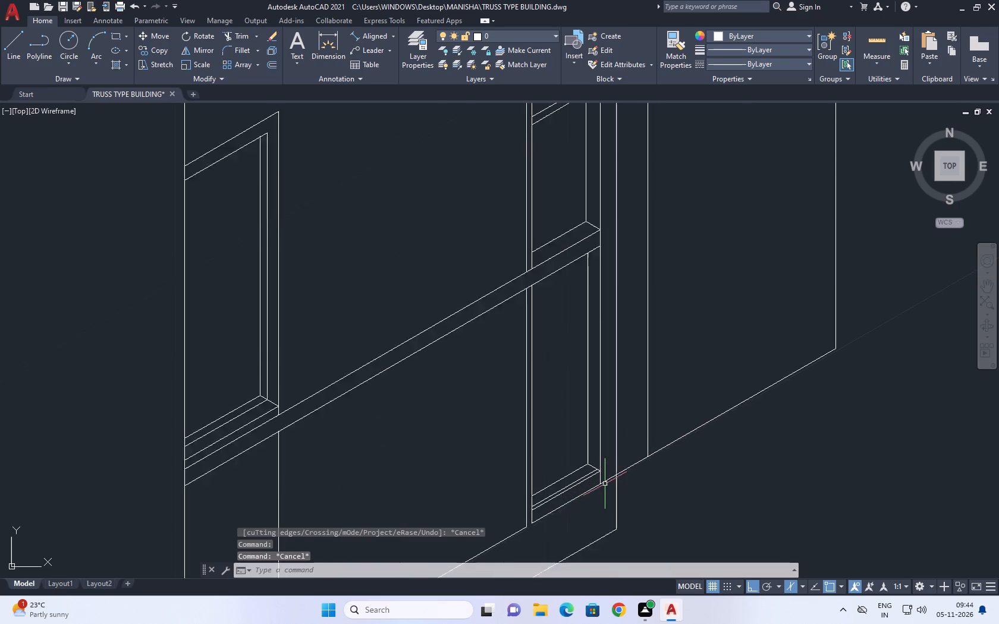
{"action": "scroll", "coordinate": [605, 484], "scroll_direction": "up", "scroll_amount": 2}
{"action": "key", "text": "l"}
{"action": "key", "text": "space"}
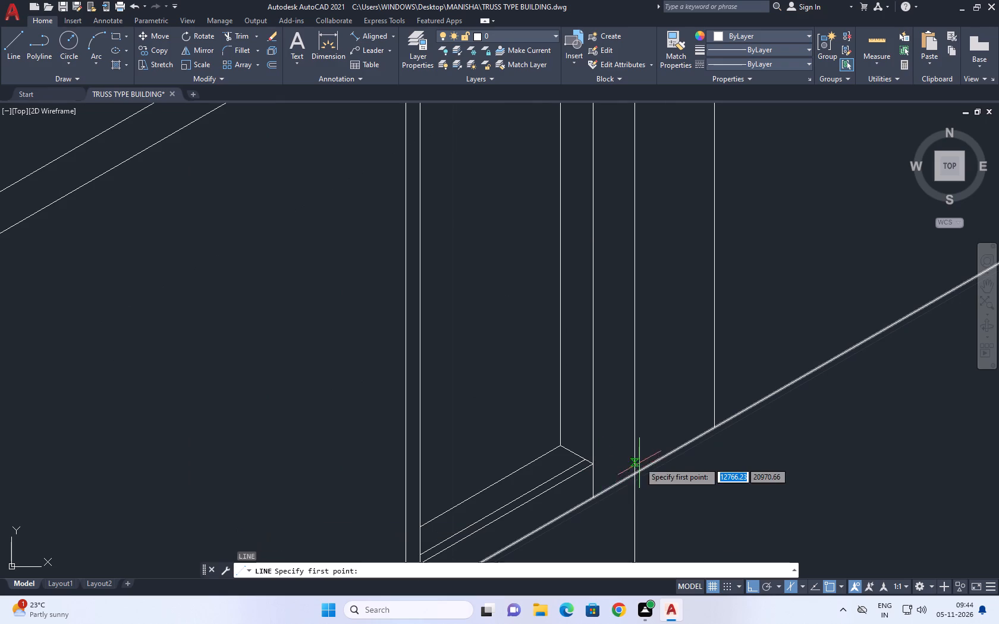
{"action": "left_click", "coordinate": [634, 473]}
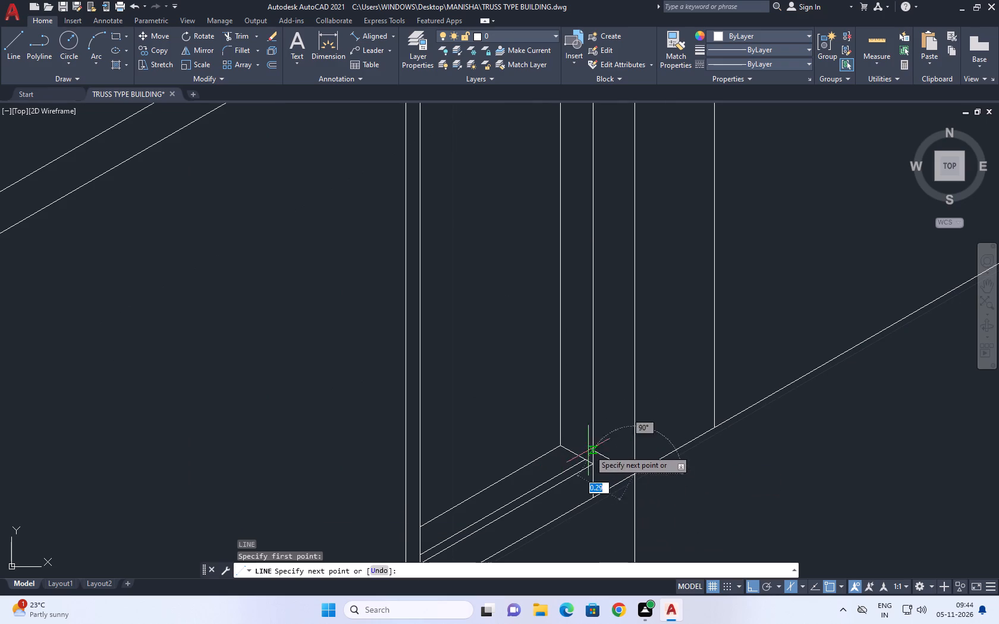
{"action": "key", "text": "F8"}
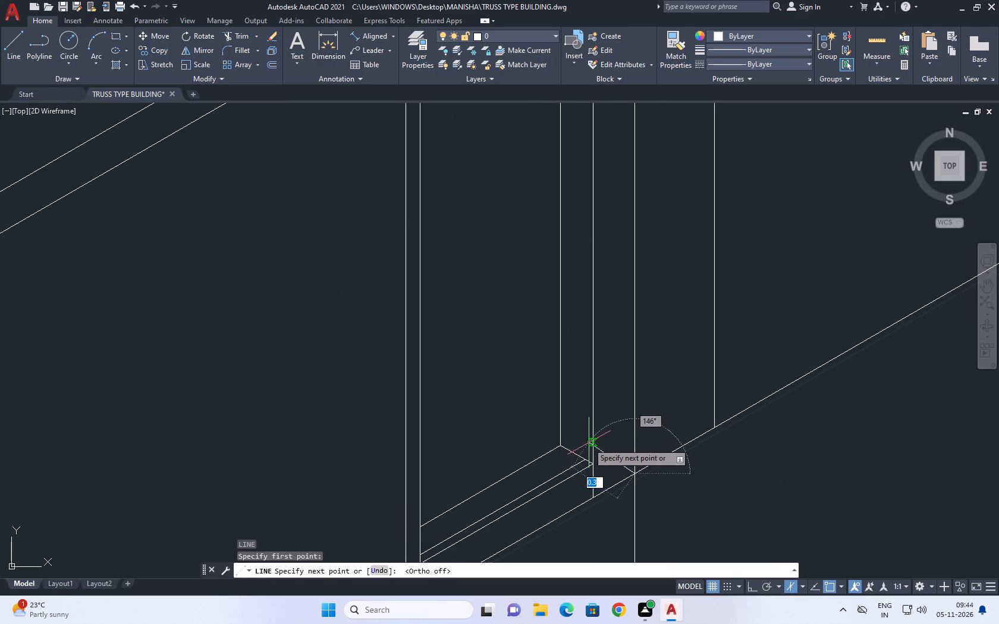
{"action": "key", "text": "F8"}
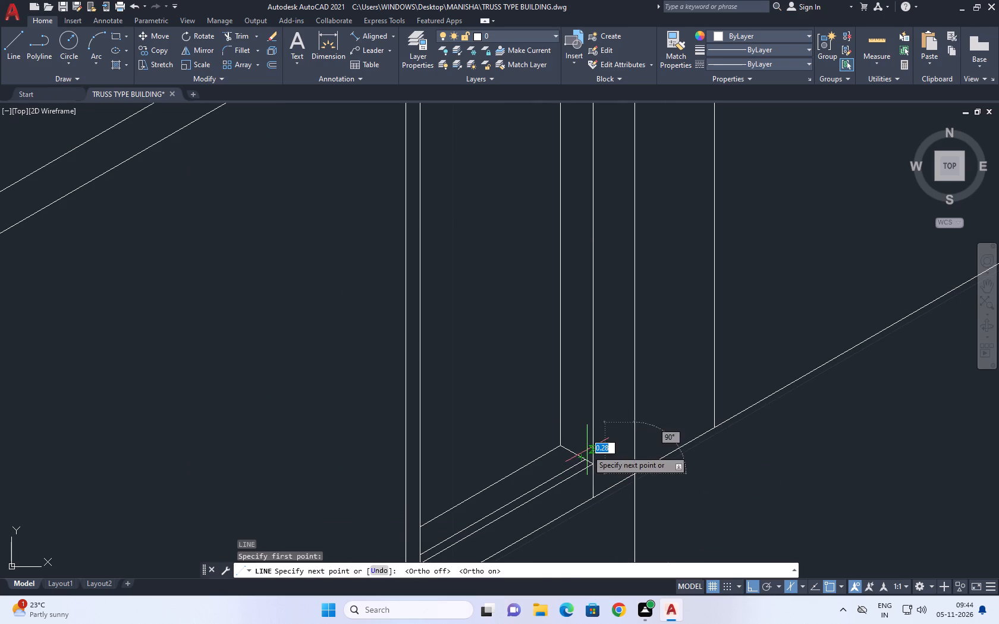
{"action": "key", "text": "F5"}
{"action": "scroll", "coordinate": [586, 449], "scroll_direction": "up", "scroll_amount": 2}
{"action": "left_click", "coordinate": [572, 431]}
{"action": "key", "text": "Escape"}
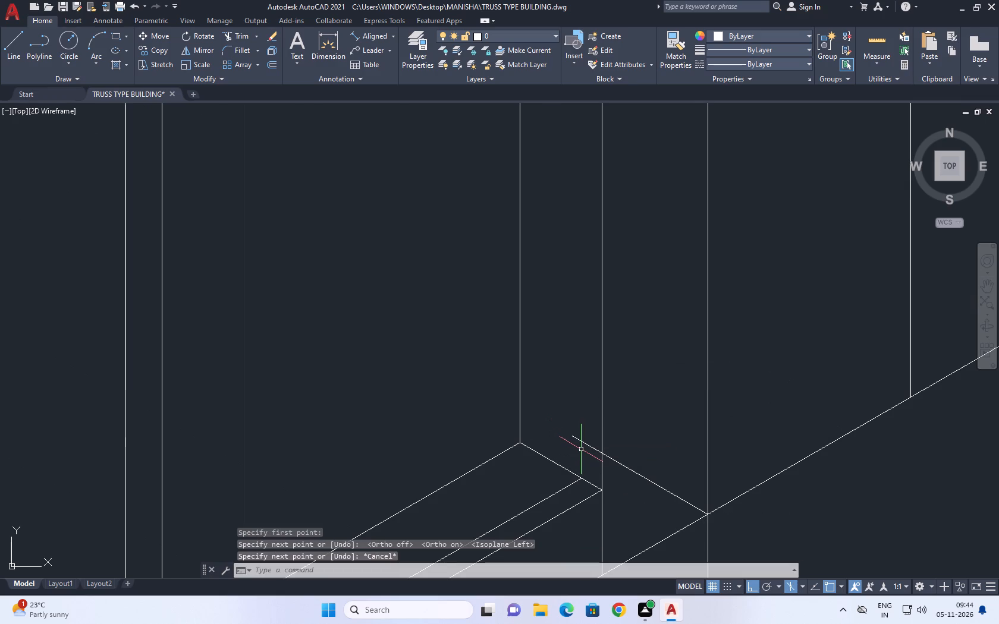
Trim the part of the new depth line that extends beyond the lower right recess's edge.
{"action": "key", "text": "t"}
{"action": "type", "text": "R"}
{"action": "key", "text": "space"}
{"action": "left_click", "coordinate": [590, 452]}
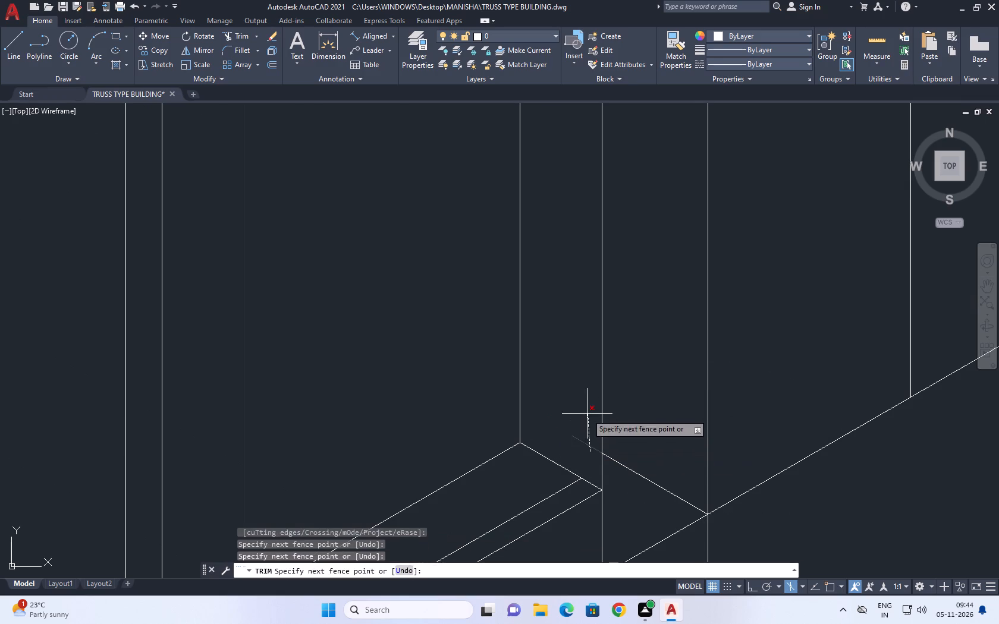
{"action": "left_click", "coordinate": [587, 414]}
{"action": "key", "text": "Escape"}
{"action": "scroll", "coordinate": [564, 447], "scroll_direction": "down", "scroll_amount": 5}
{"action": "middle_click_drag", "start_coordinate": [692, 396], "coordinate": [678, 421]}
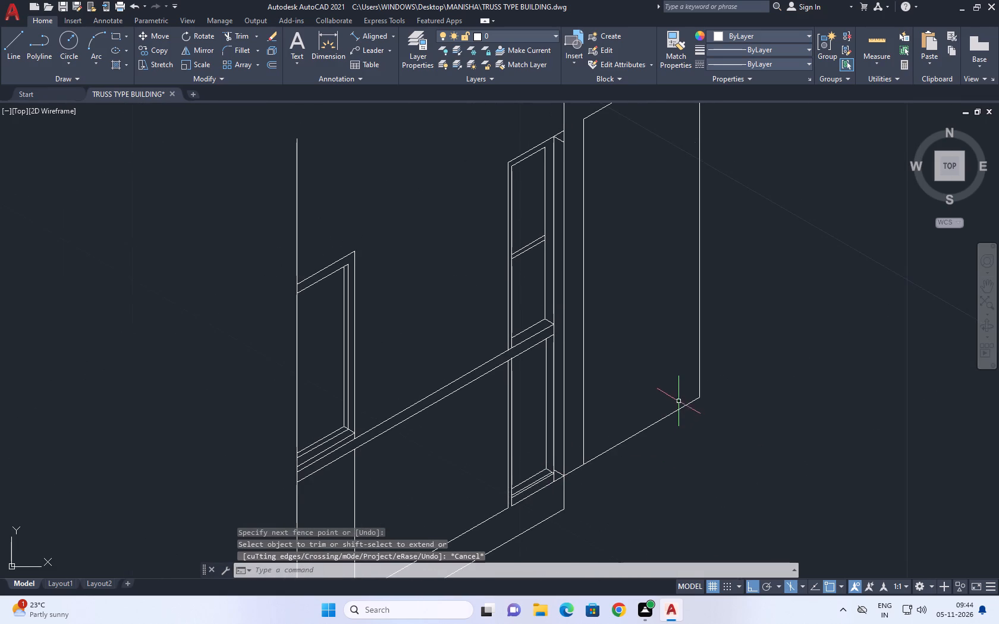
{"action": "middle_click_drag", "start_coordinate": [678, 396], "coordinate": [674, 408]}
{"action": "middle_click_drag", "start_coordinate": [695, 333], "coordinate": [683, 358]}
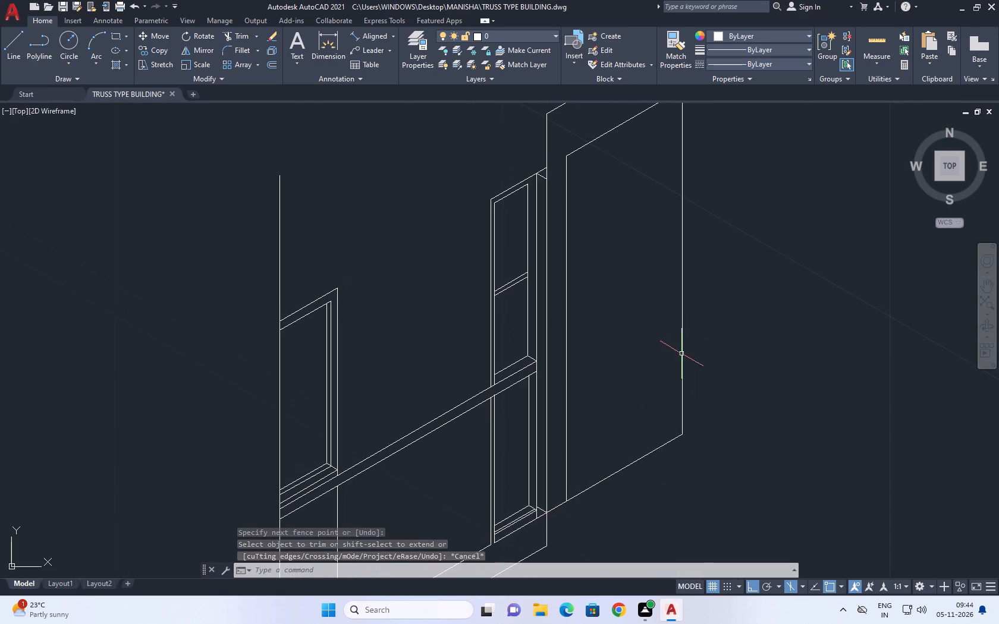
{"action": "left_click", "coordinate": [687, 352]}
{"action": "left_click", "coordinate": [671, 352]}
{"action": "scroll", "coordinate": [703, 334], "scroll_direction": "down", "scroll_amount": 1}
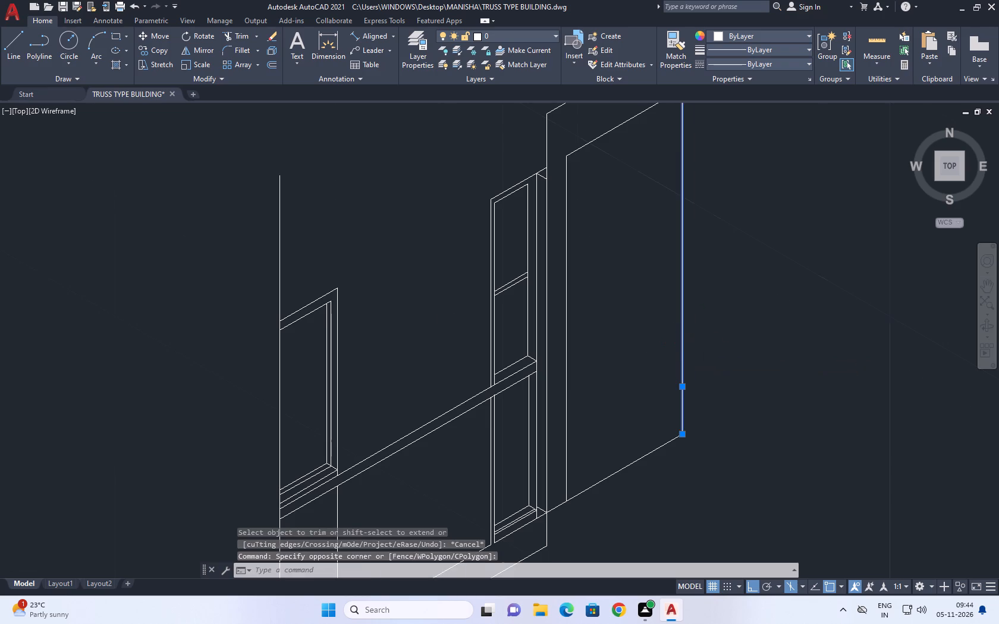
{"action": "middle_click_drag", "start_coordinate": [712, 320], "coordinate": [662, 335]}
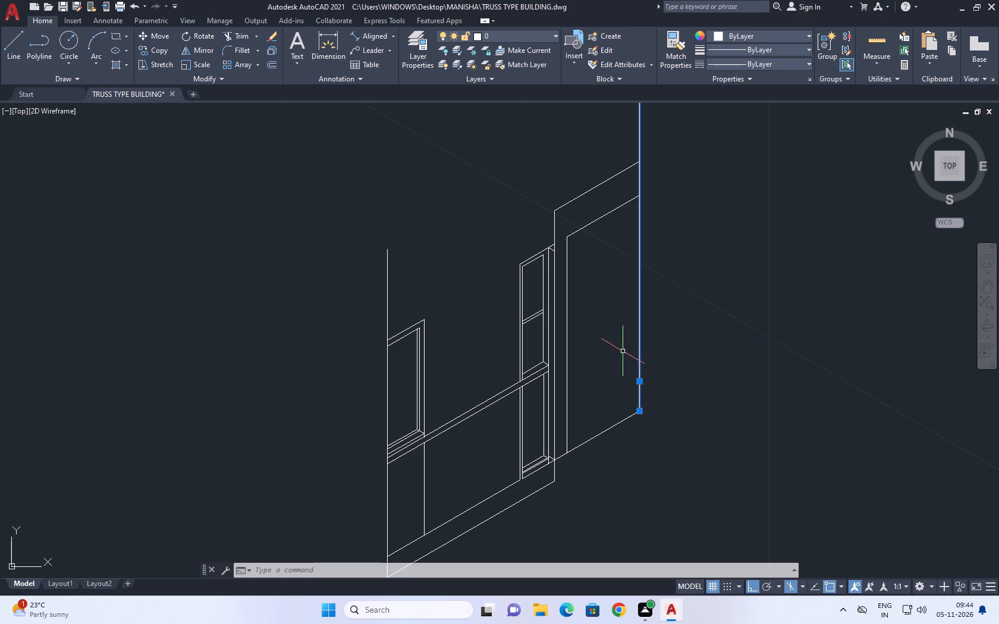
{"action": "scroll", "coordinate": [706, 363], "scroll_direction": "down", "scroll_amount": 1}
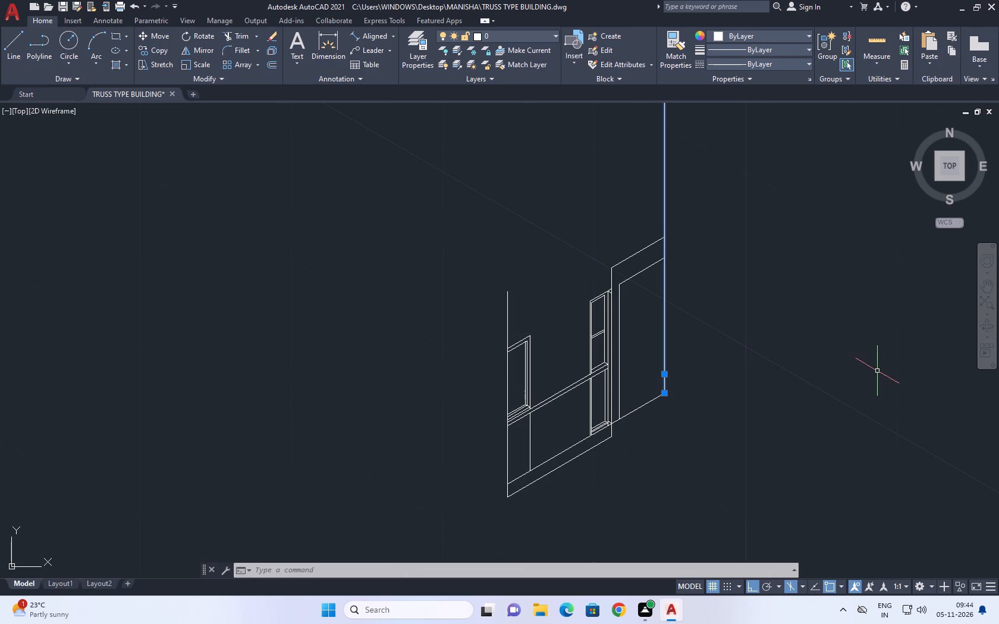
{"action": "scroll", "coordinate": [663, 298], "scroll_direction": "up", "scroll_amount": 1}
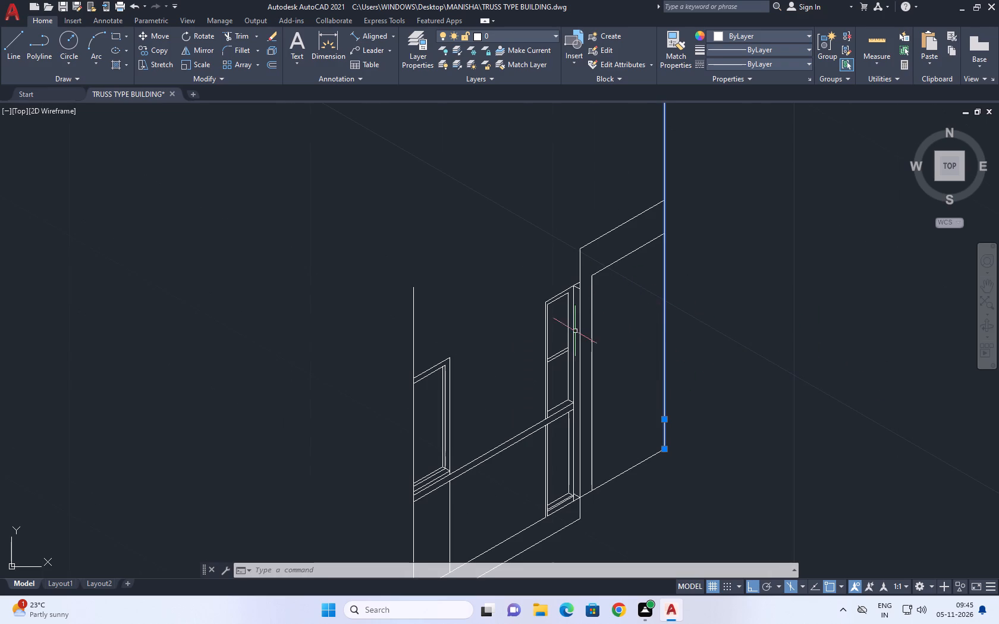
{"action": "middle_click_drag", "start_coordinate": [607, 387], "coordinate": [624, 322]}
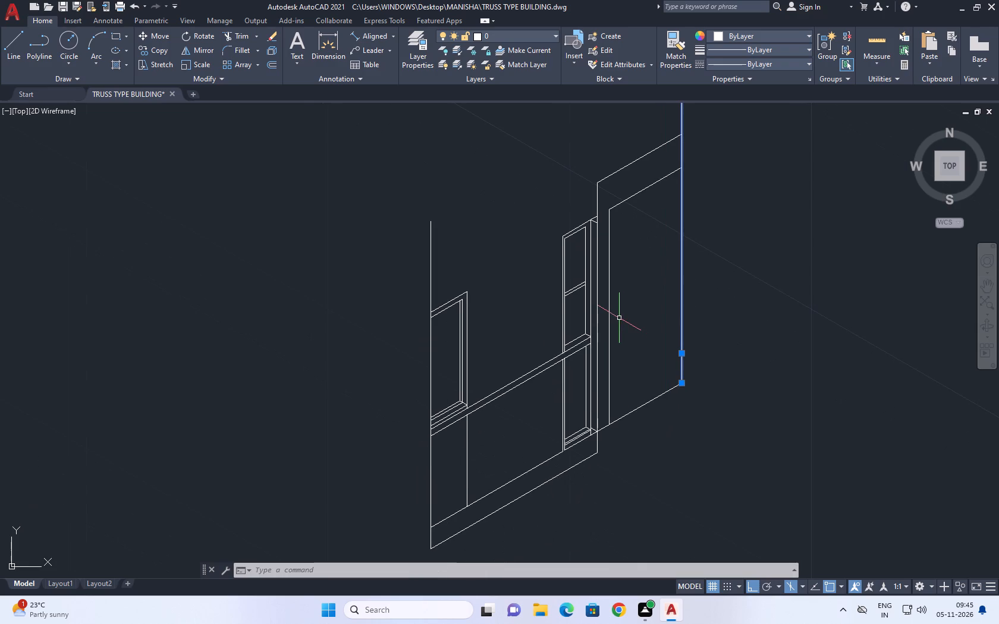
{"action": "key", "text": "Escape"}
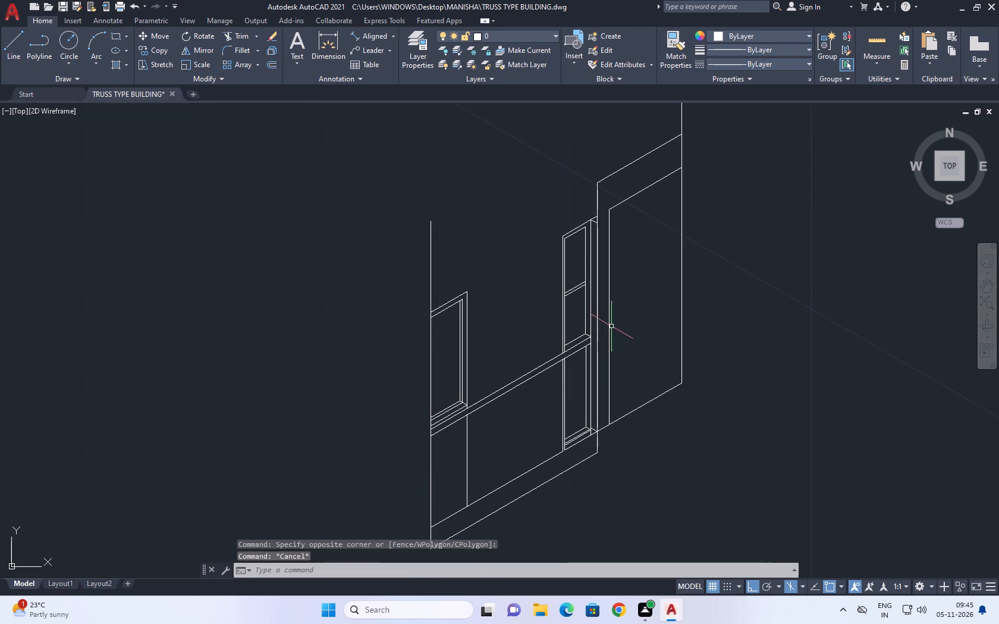
Trim the far right vertical above the topmost sloping line of the tall framed opening.
{"action": "middle_click_drag", "start_coordinate": [681, 376], "coordinate": [687, 387]}
{"action": "key", "text": "t"}
{"action": "key", "text": "r"}
{"action": "key", "text": "space"}
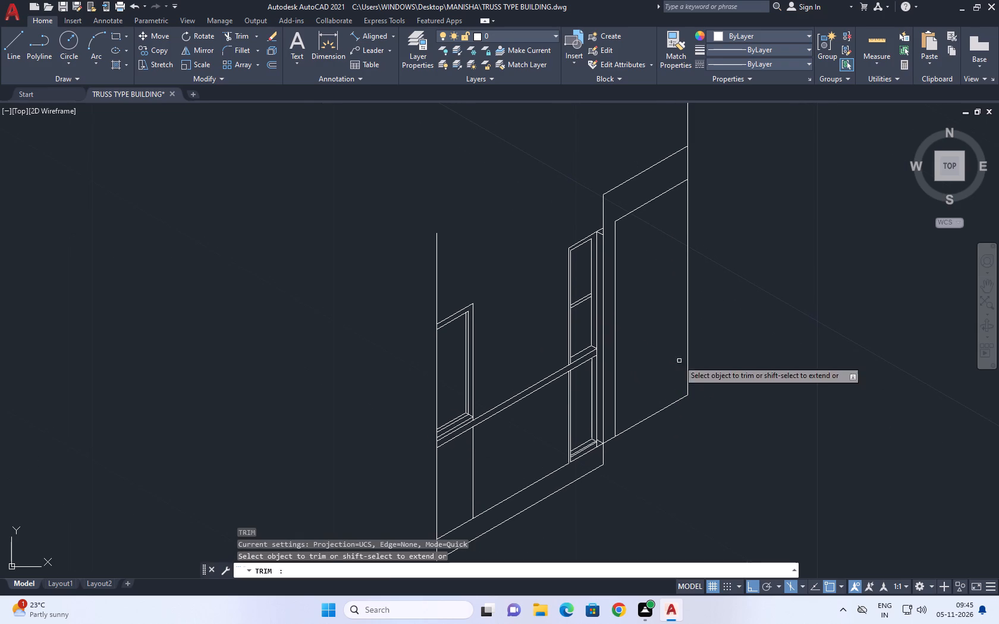
{"action": "middle_click_drag", "start_coordinate": [801, 291], "coordinate": [798, 377]}
{"action": "left_click", "coordinate": [740, 187]}
{"action": "left_click_drag", "start_coordinate": [590, 215], "coordinate": [588, 222]}
{"action": "scroll", "coordinate": [693, 225], "scroll_direction": "down", "scroll_amount": 1}
{"action": "key", "text": "Escape"}
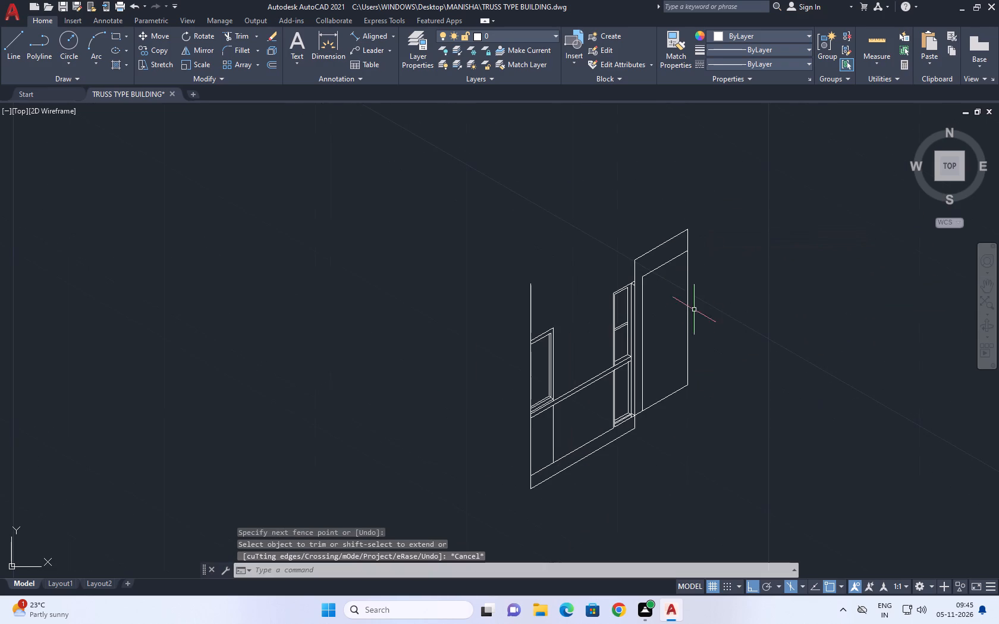
Draw a line along the tall opening's base from the foot of the inner vertical to the foot of the far right vertical.
{"action": "scroll", "coordinate": [651, 410], "scroll_direction": "up", "scroll_amount": 1}
{"action": "left_click", "coordinate": [652, 399]}
{"action": "left_click", "coordinate": [652, 405]}
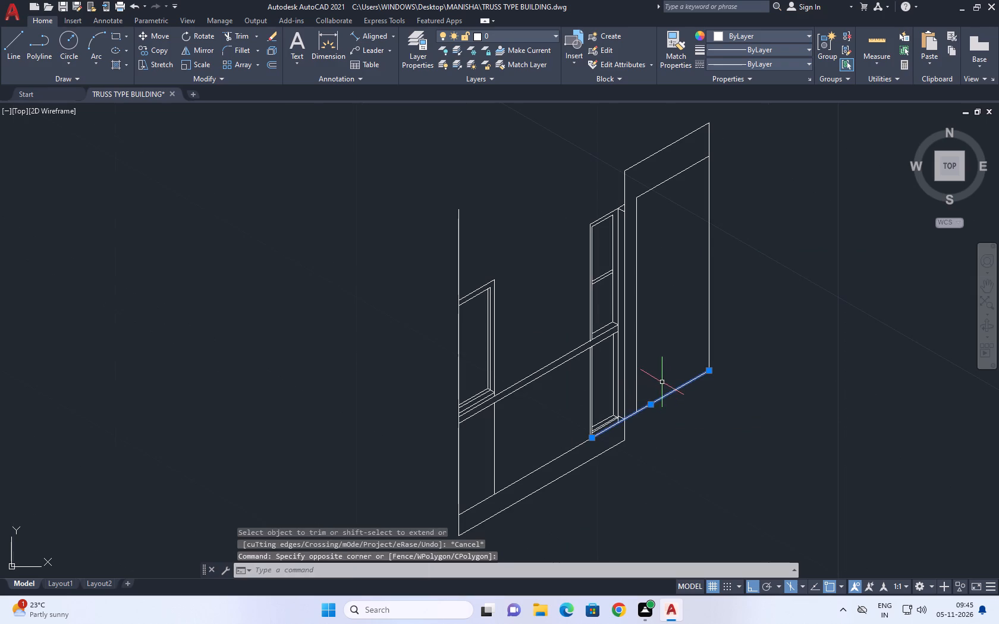
{"action": "key", "text": "Escape"}
{"action": "key", "text": "l"}
{"action": "key", "text": "space"}
{"action": "middle_click_drag", "start_coordinate": [690, 377], "coordinate": [655, 398]}
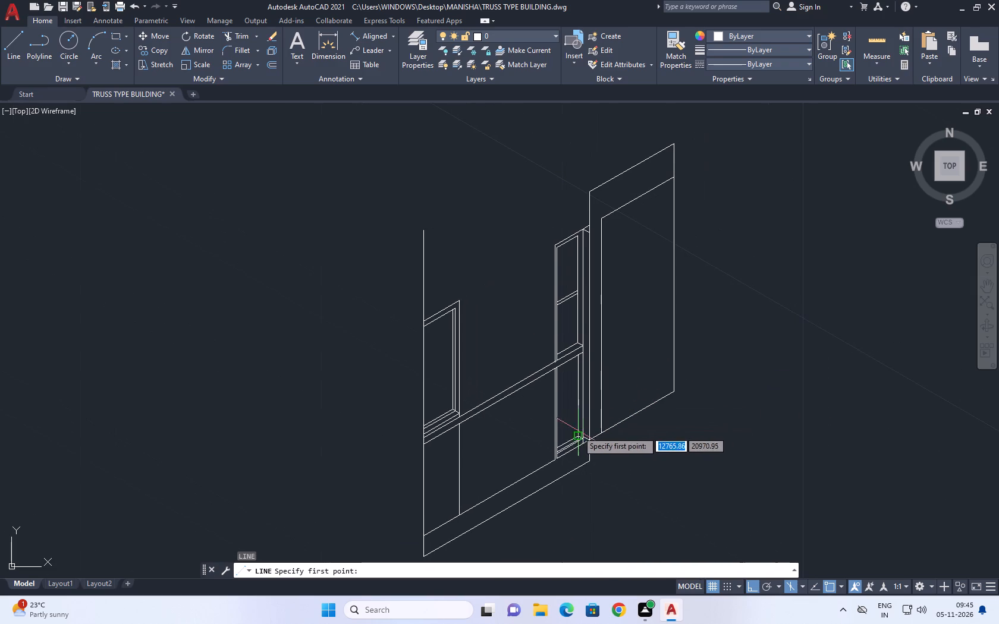
{"action": "scroll", "coordinate": [605, 434], "scroll_direction": "up", "scroll_amount": 2}
{"action": "left_click", "coordinate": [598, 433]}
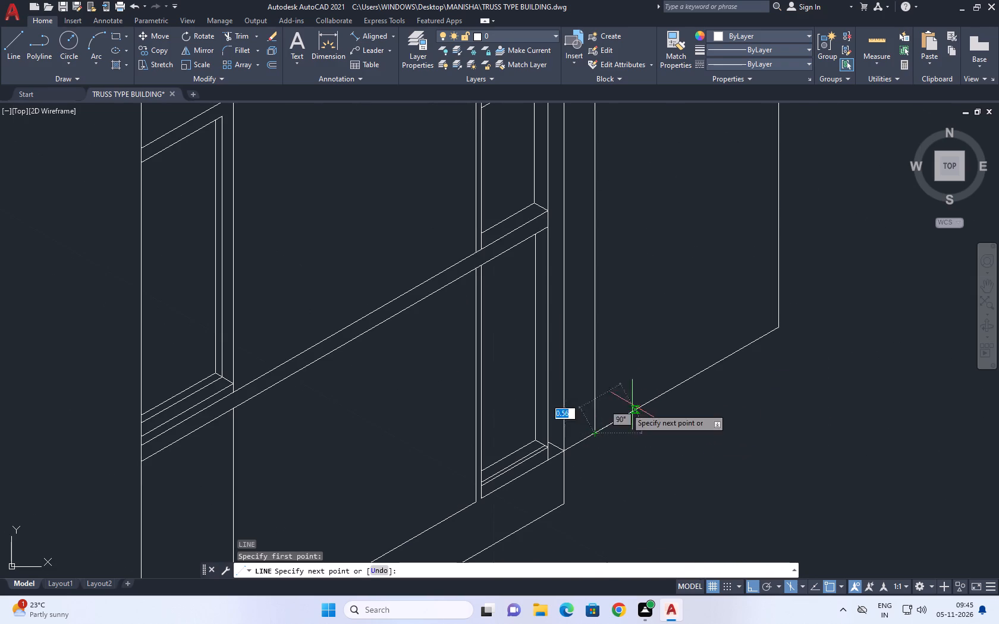
{"action": "middle_click_drag", "start_coordinate": [669, 393], "coordinate": [614, 408]}
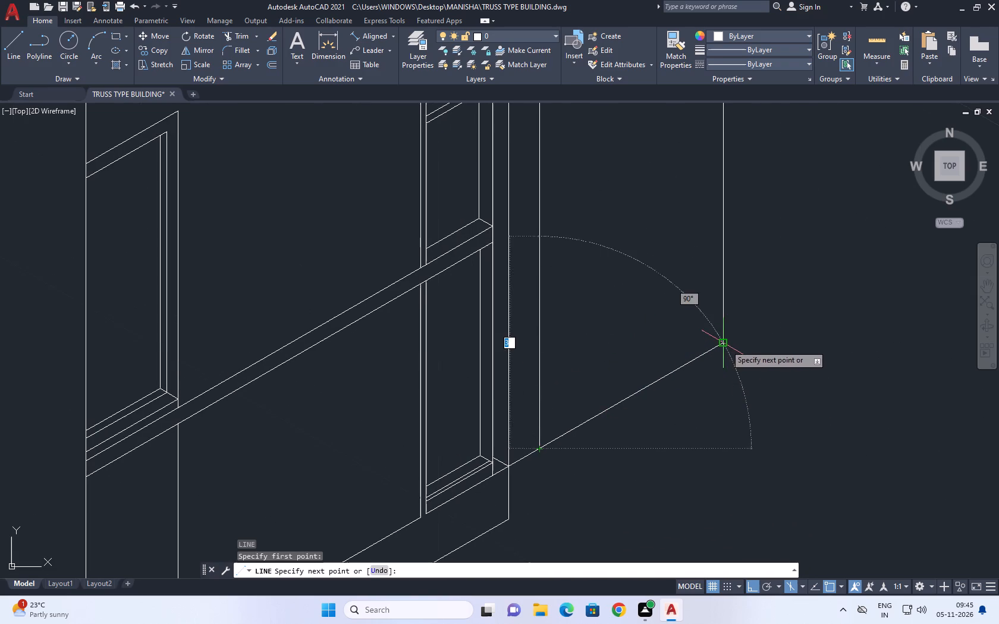
{"action": "left_click", "coordinate": [725, 341]}
{"action": "key", "text": "Escape"}
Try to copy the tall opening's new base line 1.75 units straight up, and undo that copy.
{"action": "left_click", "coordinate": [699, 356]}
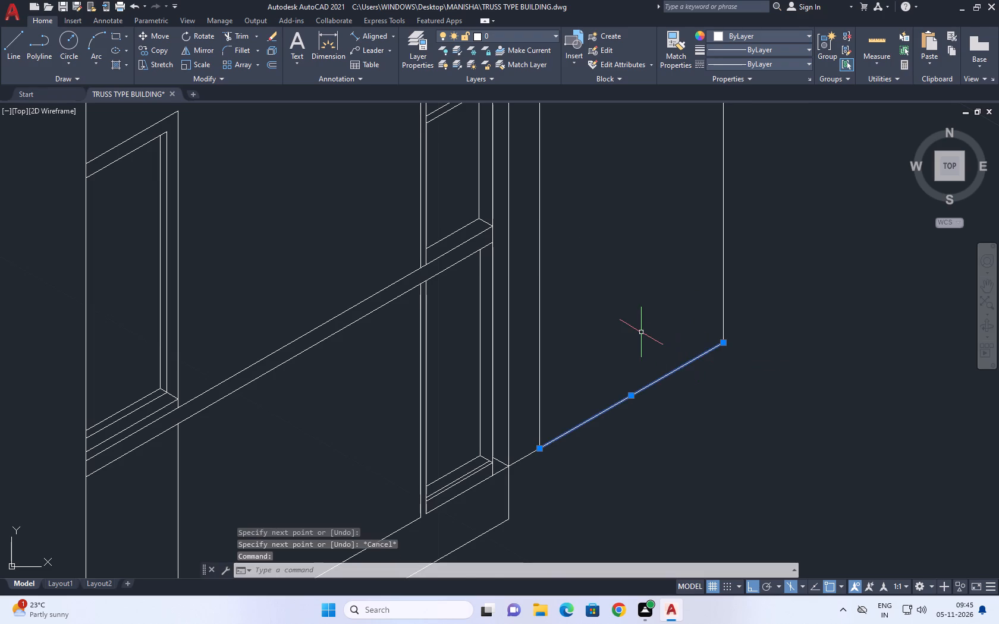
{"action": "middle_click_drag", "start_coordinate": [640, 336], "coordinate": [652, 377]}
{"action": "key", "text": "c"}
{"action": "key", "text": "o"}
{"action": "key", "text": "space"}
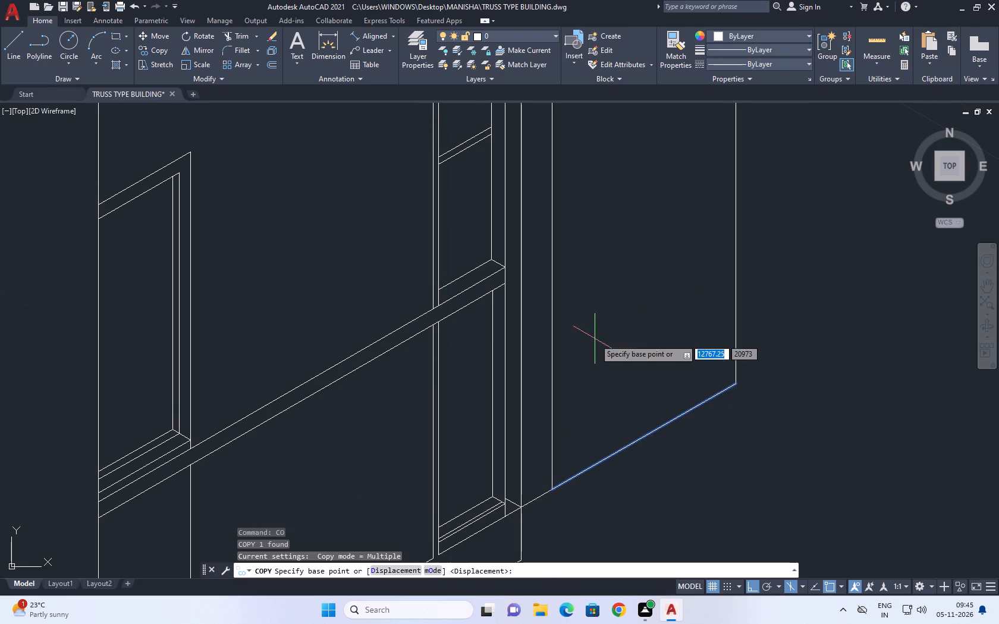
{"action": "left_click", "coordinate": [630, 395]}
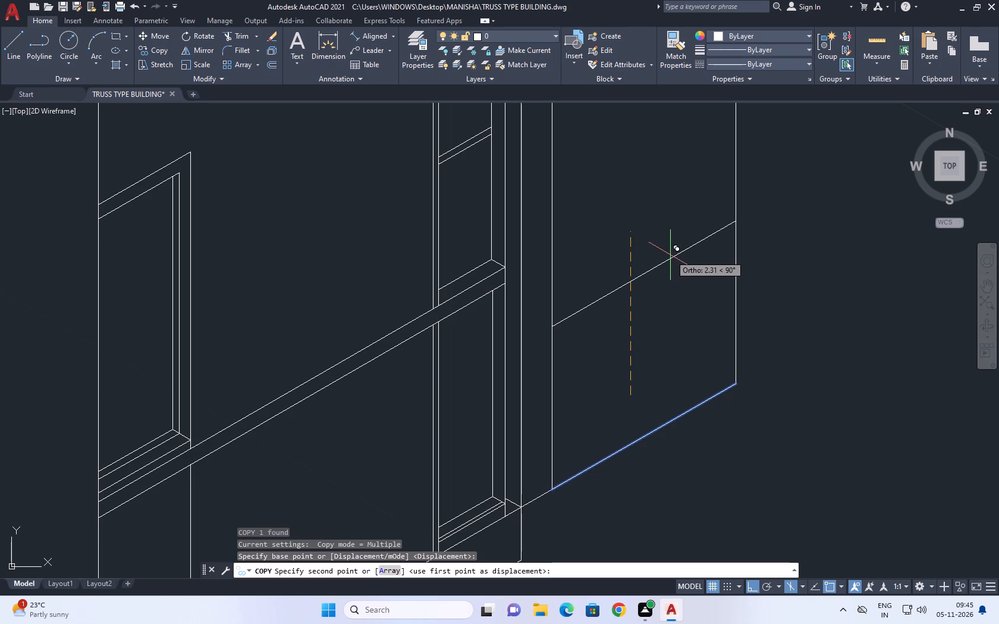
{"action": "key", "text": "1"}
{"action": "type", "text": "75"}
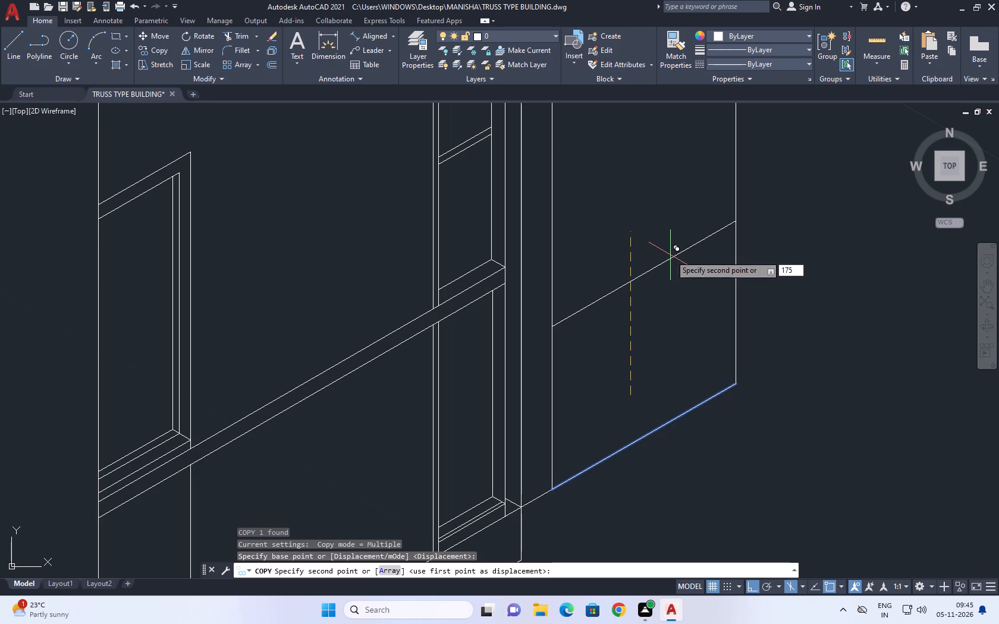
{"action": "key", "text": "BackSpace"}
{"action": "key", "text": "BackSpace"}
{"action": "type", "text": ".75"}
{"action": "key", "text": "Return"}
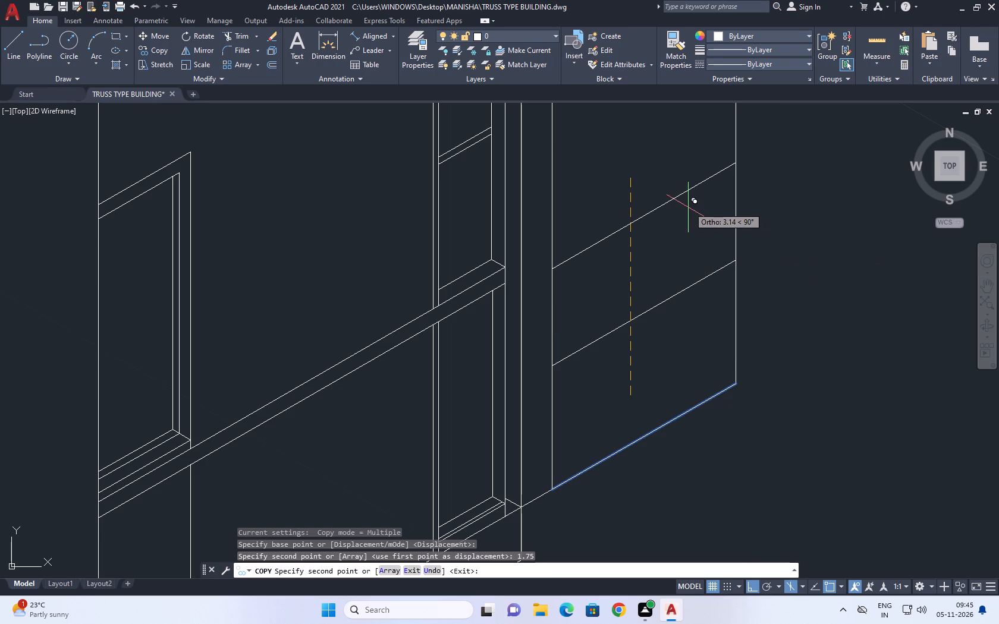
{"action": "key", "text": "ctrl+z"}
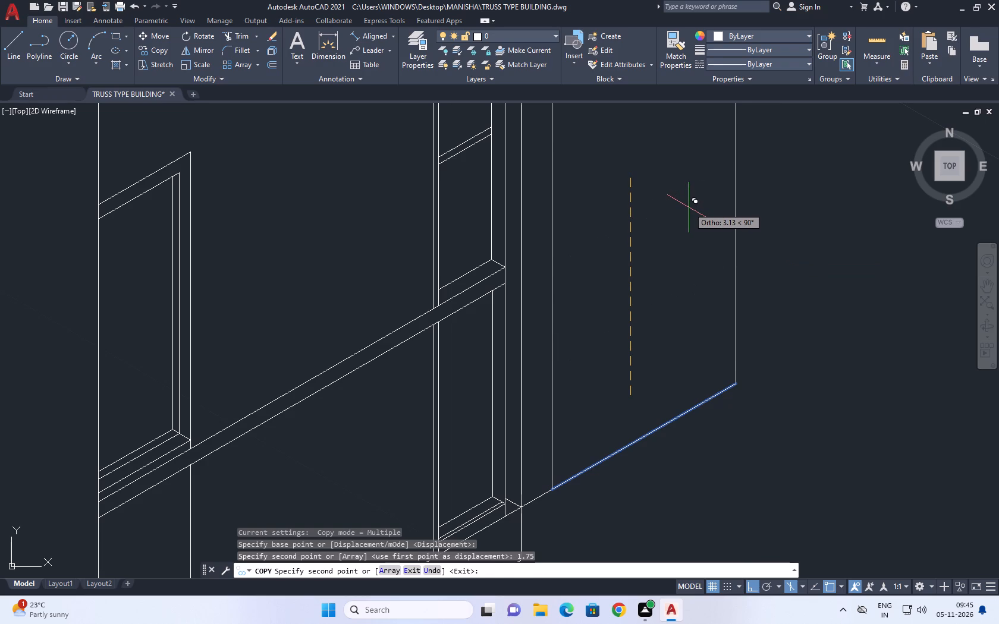
Place a copy of the base line about 3.1 units straight above it in the tall opening.
{"action": "left_click", "coordinate": [665, 198]}
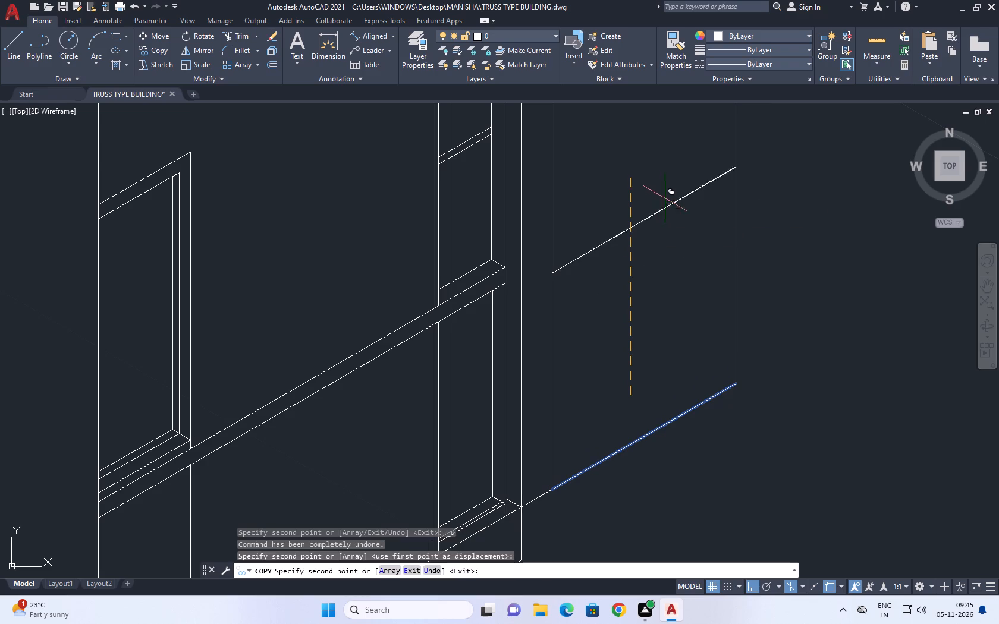
{"action": "key", "text": "Escape"}
Move the copied line by its lower end to the right end of the wall band's lower line, at the recess edge.
{"action": "left_click", "coordinate": [595, 250]}
{"action": "key", "text": "m"}
{"action": "key", "text": "space"}
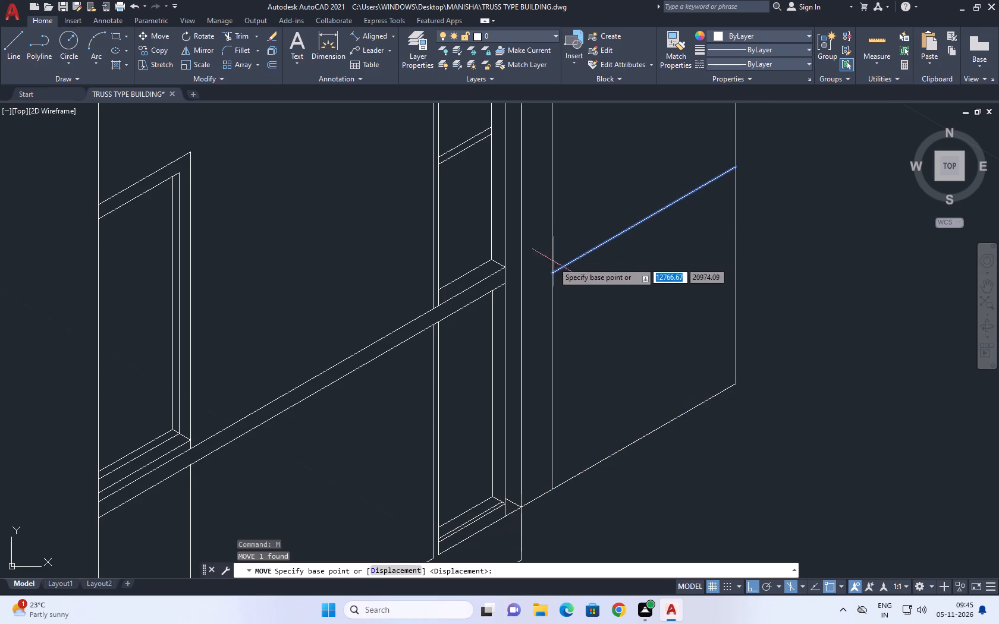
{"action": "scroll", "coordinate": [545, 272], "scroll_direction": "up", "scroll_amount": 2}
{"action": "left_click", "coordinate": [562, 276]}
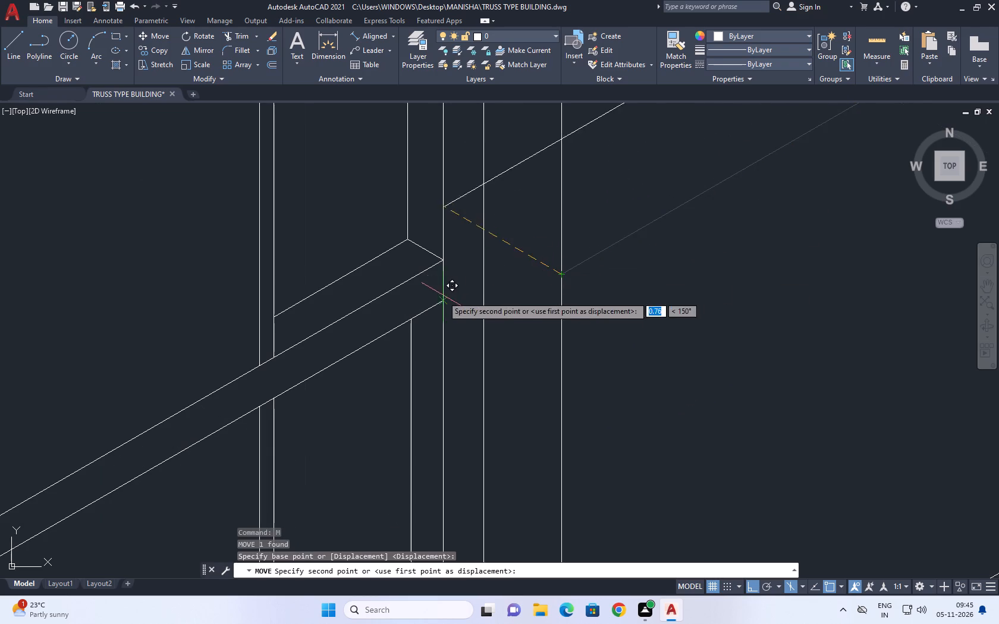
{"action": "left_click", "coordinate": [441, 298]}
Extend the moved sloping line to the far right vertical of the tall opening.
{"action": "scroll", "coordinate": [582, 251], "scroll_direction": "down", "scroll_amount": 2}
{"action": "middle_click_drag", "start_coordinate": [660, 242], "coordinate": [664, 283]}
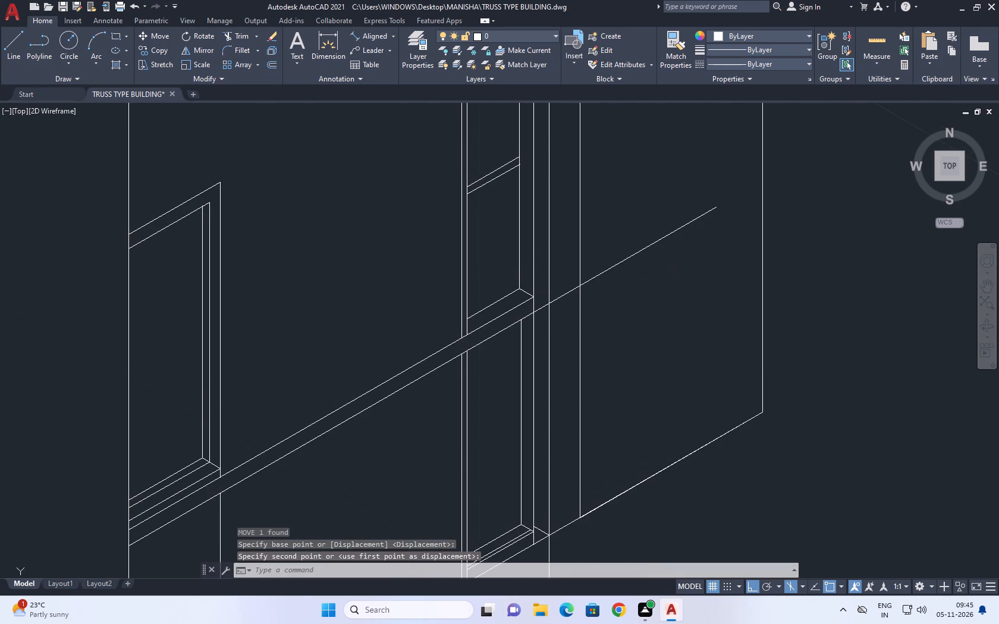
{"action": "key", "text": "e"}
{"action": "key", "text": "x"}
{"action": "key", "text": "space"}
{"action": "left_click", "coordinate": [665, 218]}
{"action": "left_click_drag", "start_coordinate": [680, 300], "coordinate": [680, 311]}
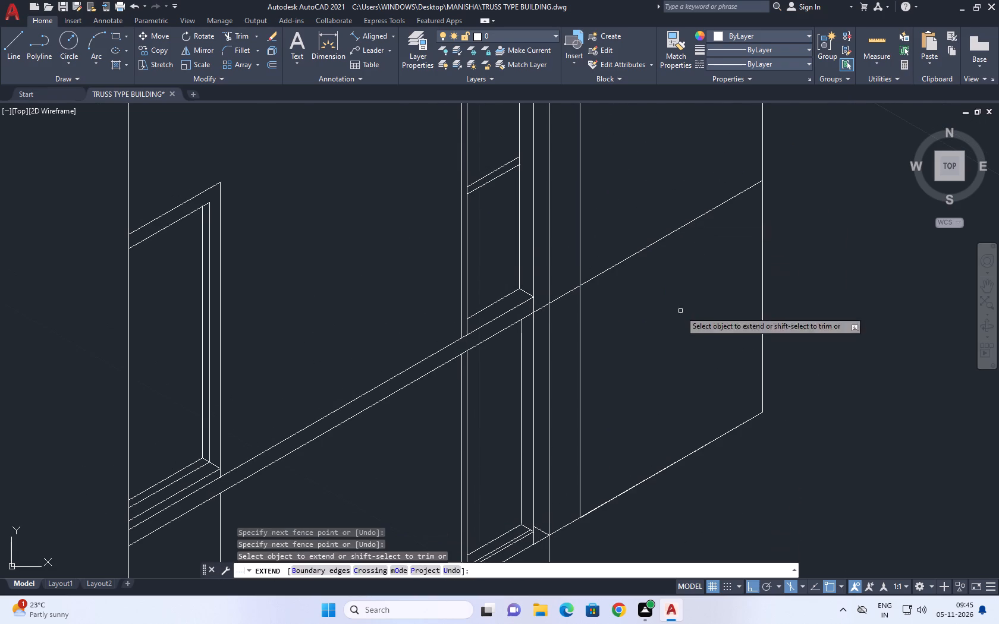
{"action": "key", "text": "Escape"}
Trim the sloping line between the recess edge and the tall opening's inner vertical.
{"action": "type", "text": "TR"}
{"action": "key", "text": "space"}
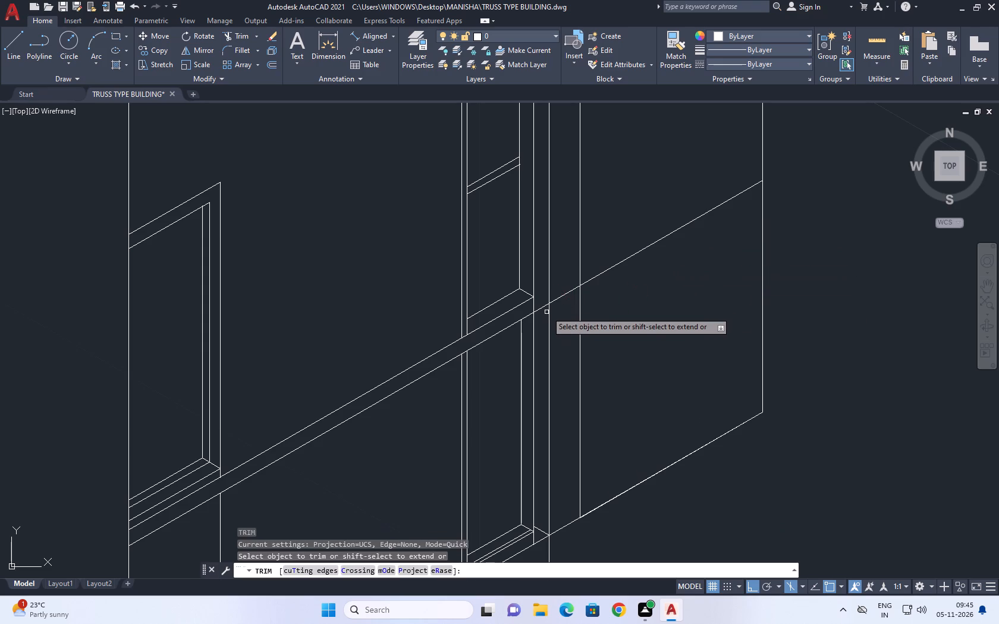
{"action": "left_click", "coordinate": [545, 307]}
{"action": "left_click", "coordinate": [571, 294]}
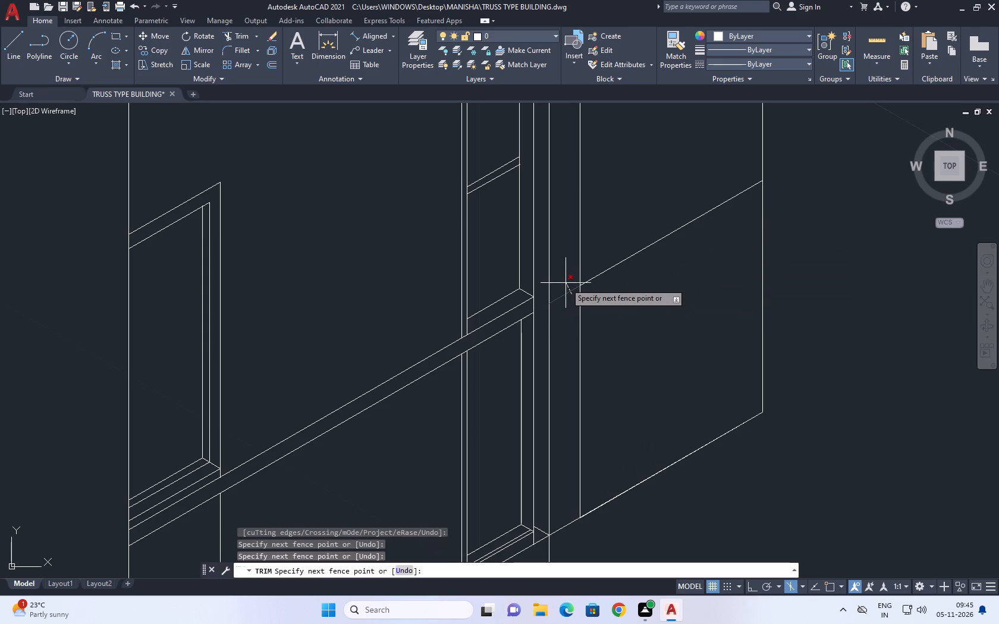
{"action": "left_click", "coordinate": [566, 282]}
{"action": "key", "text": "Escape"}
{"action": "scroll", "coordinate": [628, 286], "scroll_direction": "down", "scroll_amount": 1}
{"action": "middle_click_drag", "start_coordinate": [642, 260], "coordinate": [641, 327]}
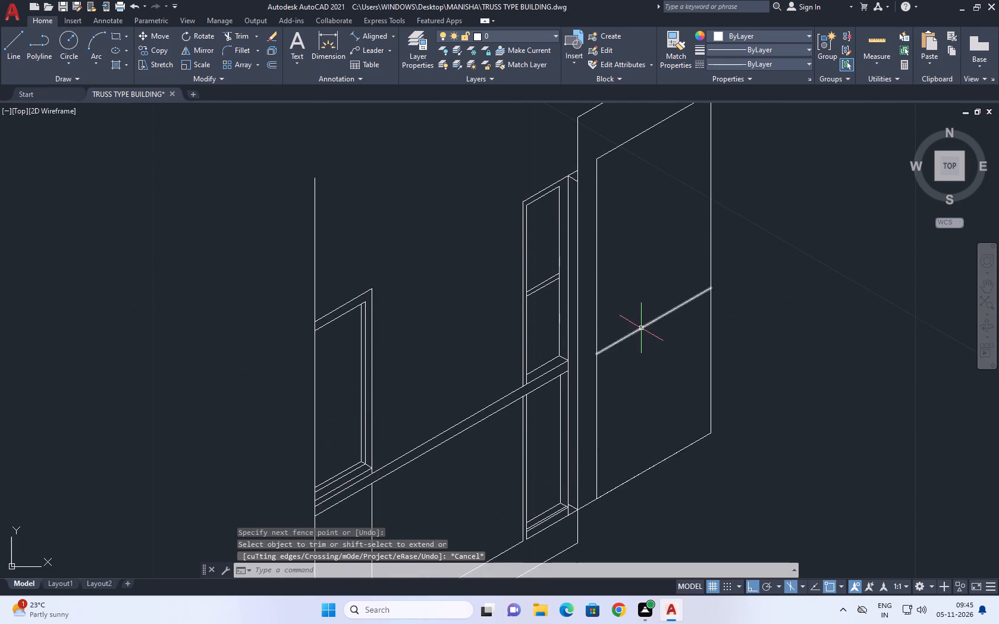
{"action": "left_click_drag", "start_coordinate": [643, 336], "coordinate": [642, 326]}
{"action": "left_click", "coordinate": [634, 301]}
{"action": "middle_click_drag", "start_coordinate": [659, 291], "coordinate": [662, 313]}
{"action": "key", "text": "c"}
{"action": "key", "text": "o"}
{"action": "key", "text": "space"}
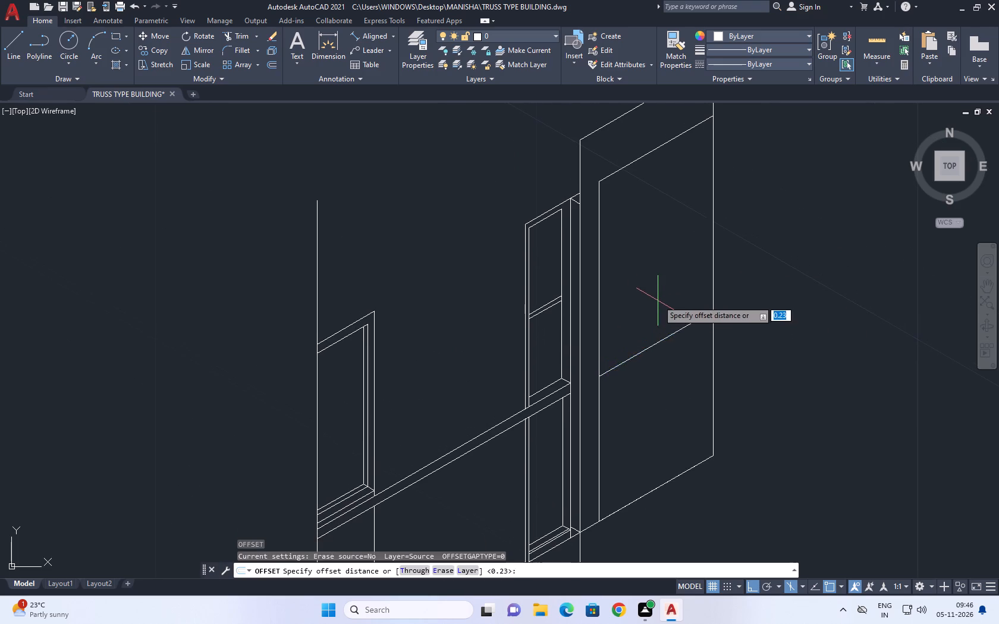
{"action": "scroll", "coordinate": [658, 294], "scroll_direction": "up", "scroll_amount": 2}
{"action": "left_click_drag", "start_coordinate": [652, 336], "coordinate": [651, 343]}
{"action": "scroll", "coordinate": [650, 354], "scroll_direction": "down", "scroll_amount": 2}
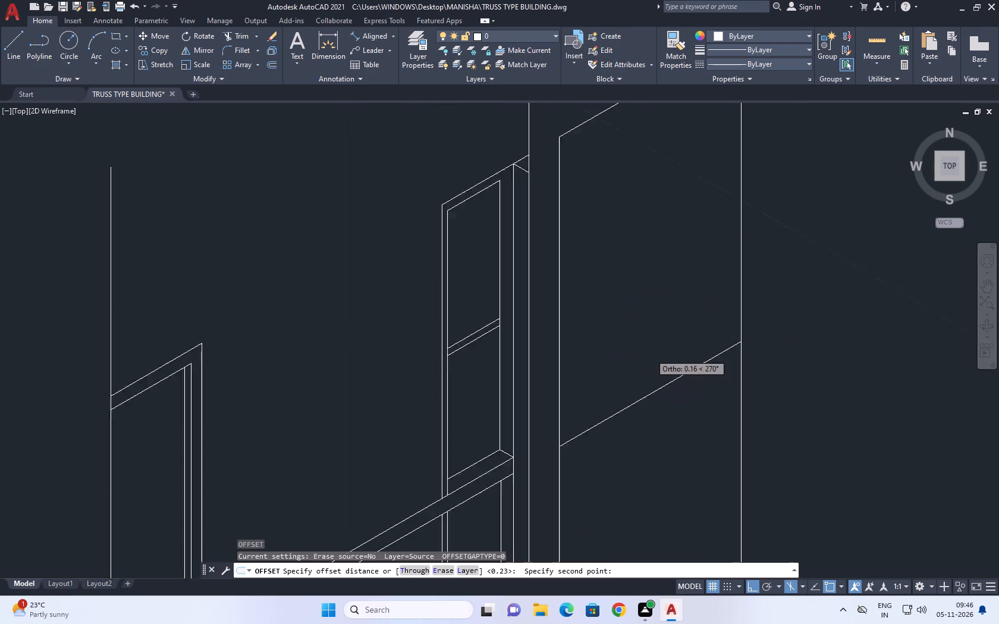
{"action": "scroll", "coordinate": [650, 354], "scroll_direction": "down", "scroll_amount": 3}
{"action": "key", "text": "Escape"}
Copy the sloping line across the tall opening straight up by 0.226 to form a band.
{"action": "scroll", "coordinate": [633, 351], "scroll_direction": "up", "scroll_amount": 4}
{"action": "left_click_drag", "start_coordinate": [685, 448], "coordinate": [673, 431]}
{"action": "left_click", "coordinate": [667, 400]}
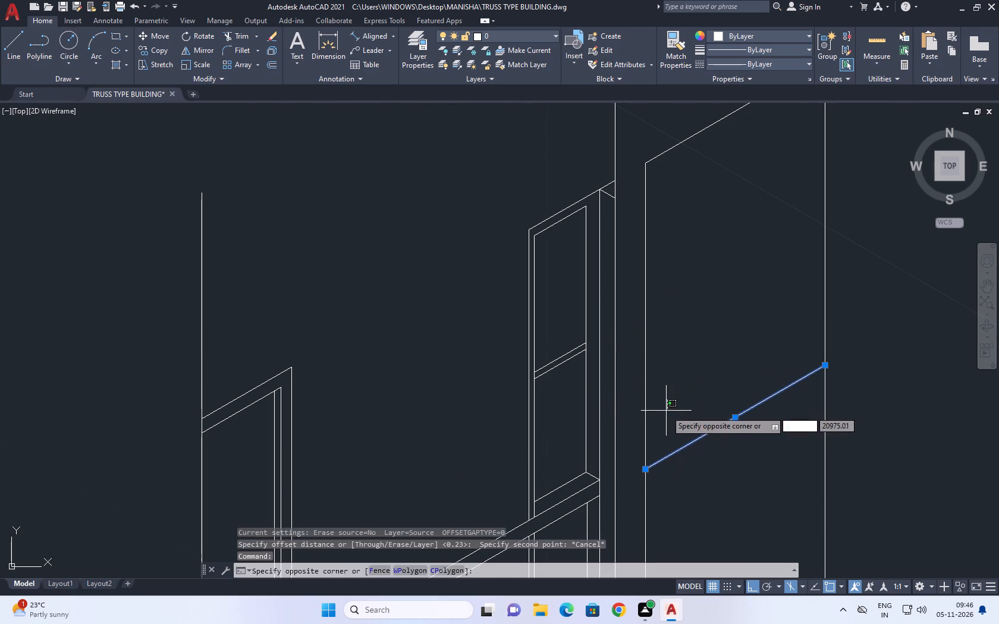
{"action": "left_click", "coordinate": [666, 414]}
{"action": "key", "text": "c"}
{"action": "type", "text": "O"}
{"action": "key", "text": "space"}
{"action": "left_click", "coordinate": [694, 434]}
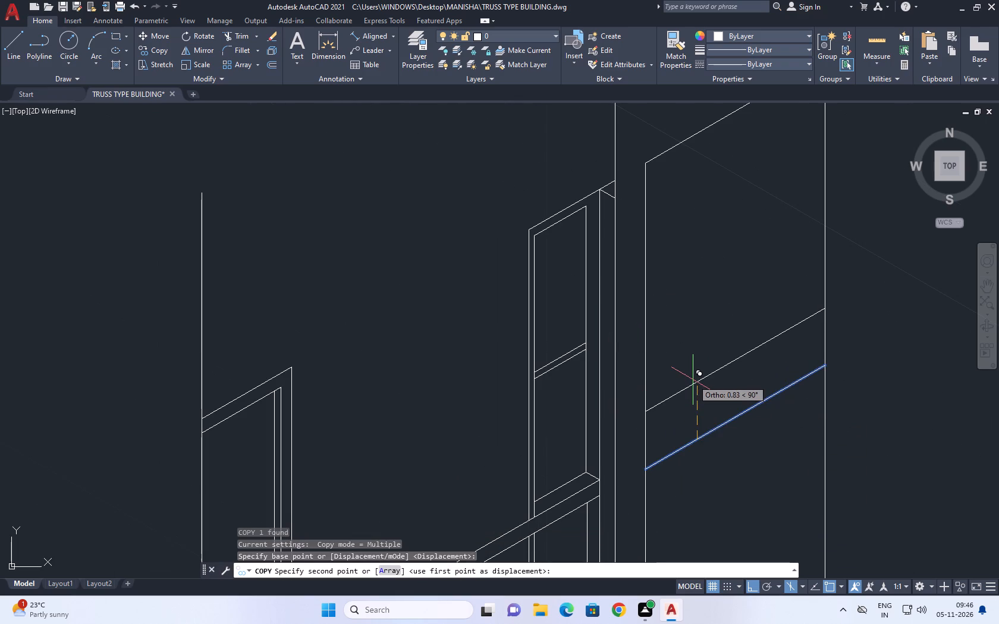
{"action": "type", "text": "0."}
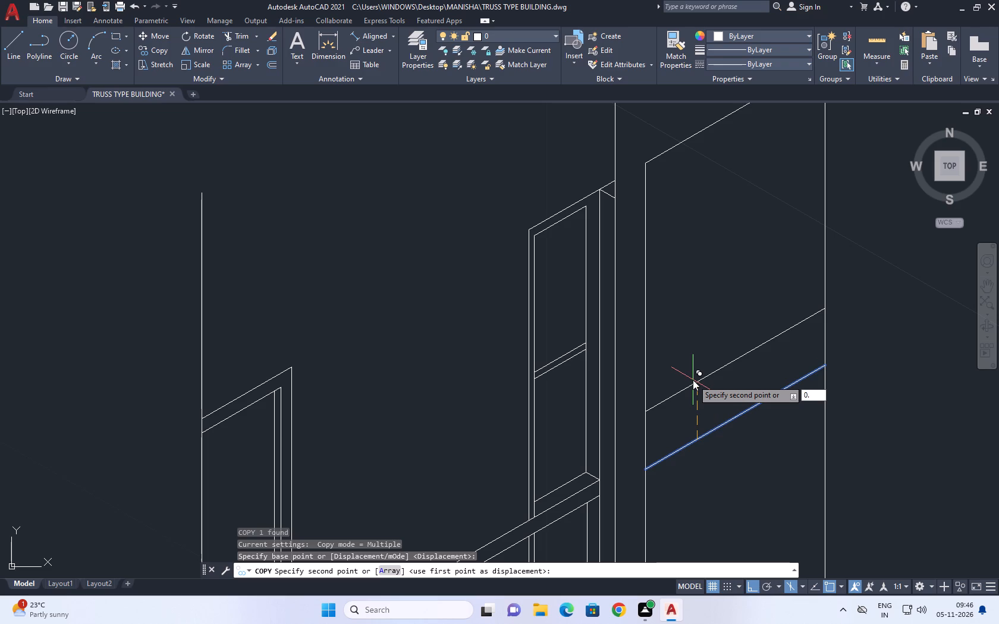
{"action": "type", "text": "226"}
{"action": "key", "text": "Return"}
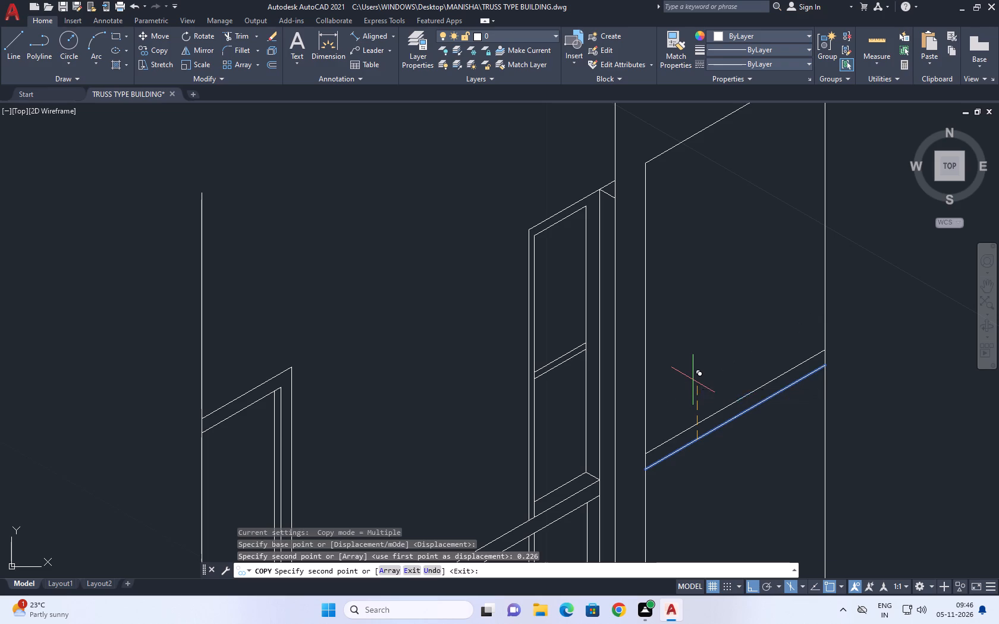
{"action": "key", "text": "Escape"}
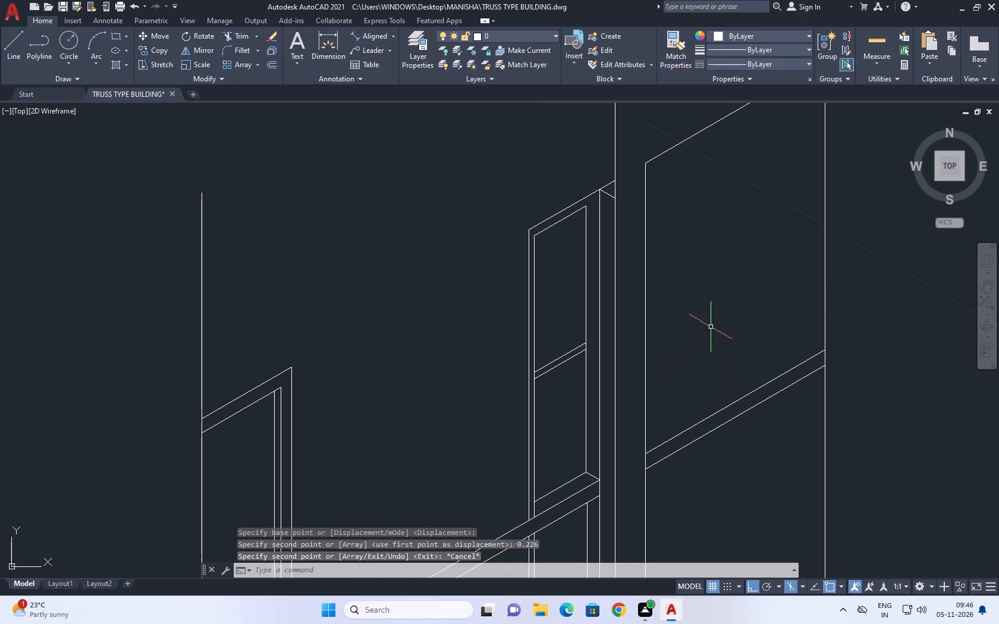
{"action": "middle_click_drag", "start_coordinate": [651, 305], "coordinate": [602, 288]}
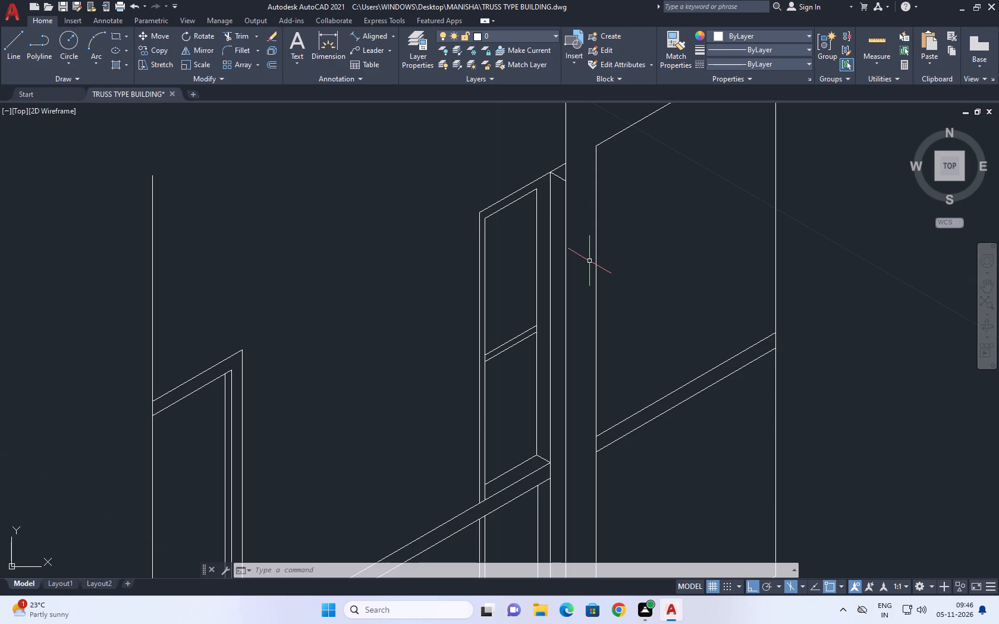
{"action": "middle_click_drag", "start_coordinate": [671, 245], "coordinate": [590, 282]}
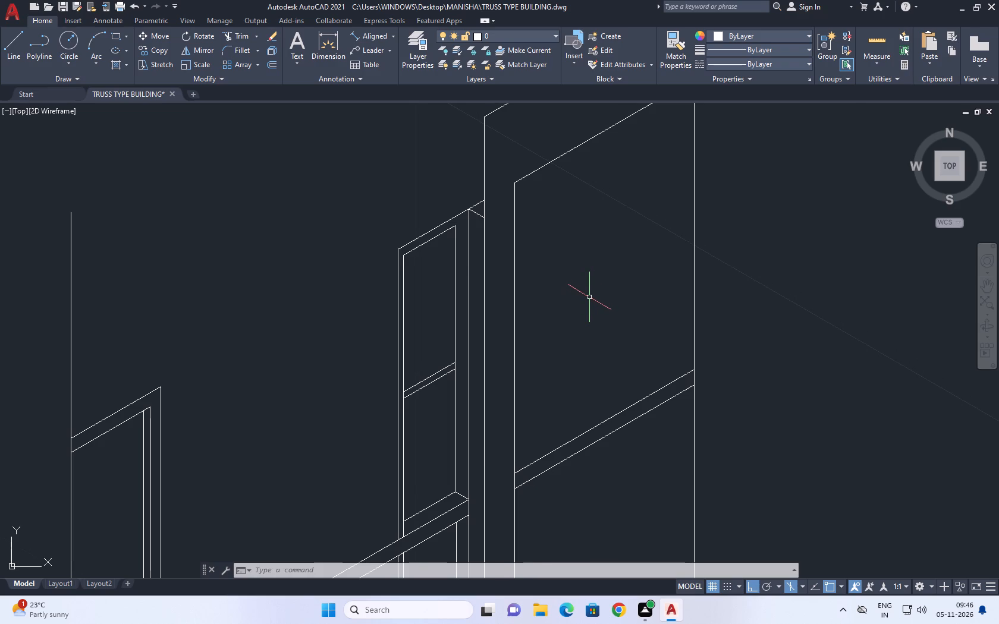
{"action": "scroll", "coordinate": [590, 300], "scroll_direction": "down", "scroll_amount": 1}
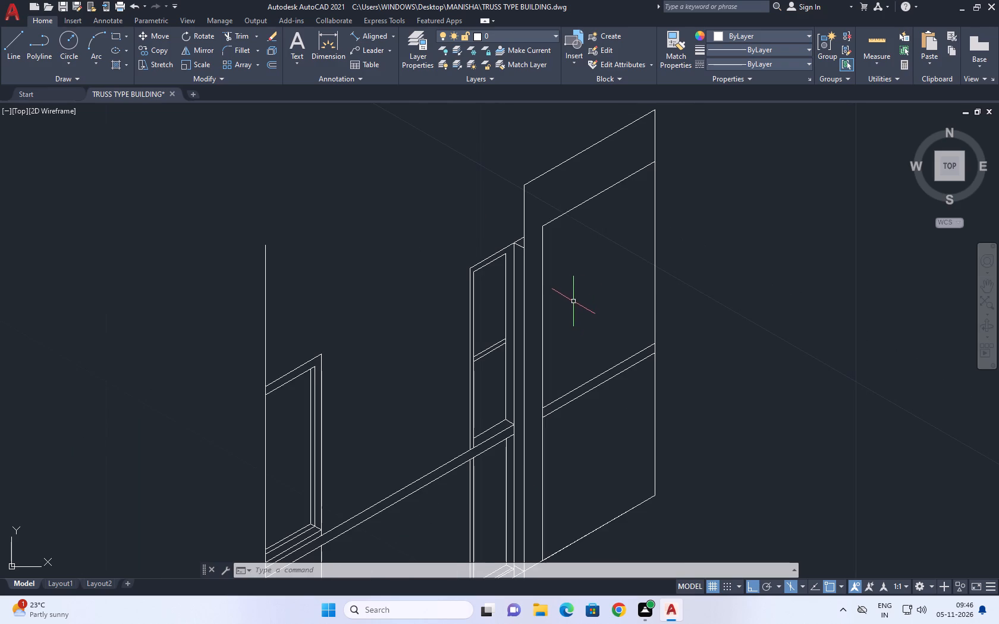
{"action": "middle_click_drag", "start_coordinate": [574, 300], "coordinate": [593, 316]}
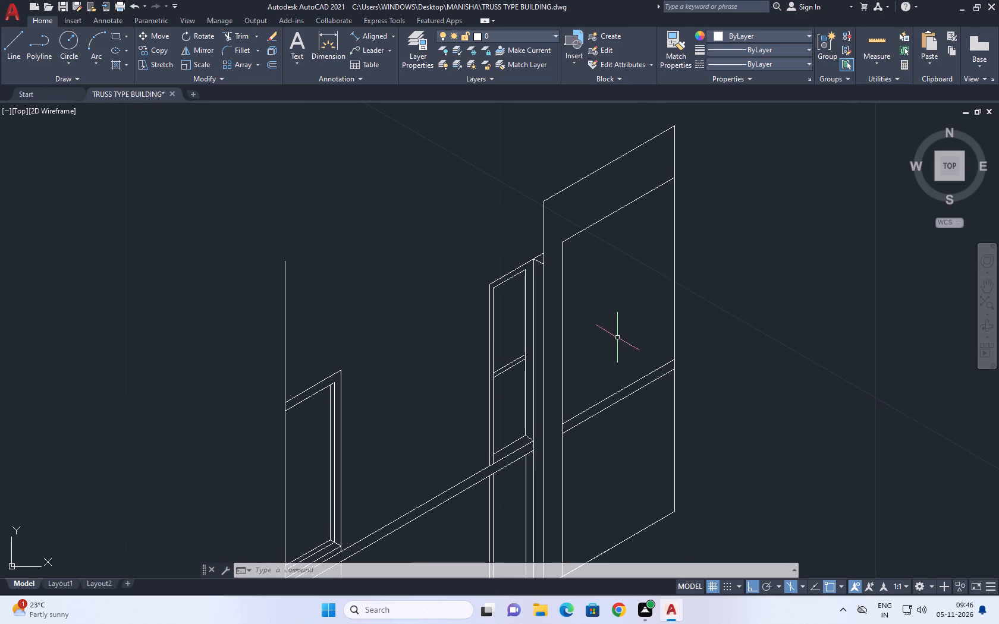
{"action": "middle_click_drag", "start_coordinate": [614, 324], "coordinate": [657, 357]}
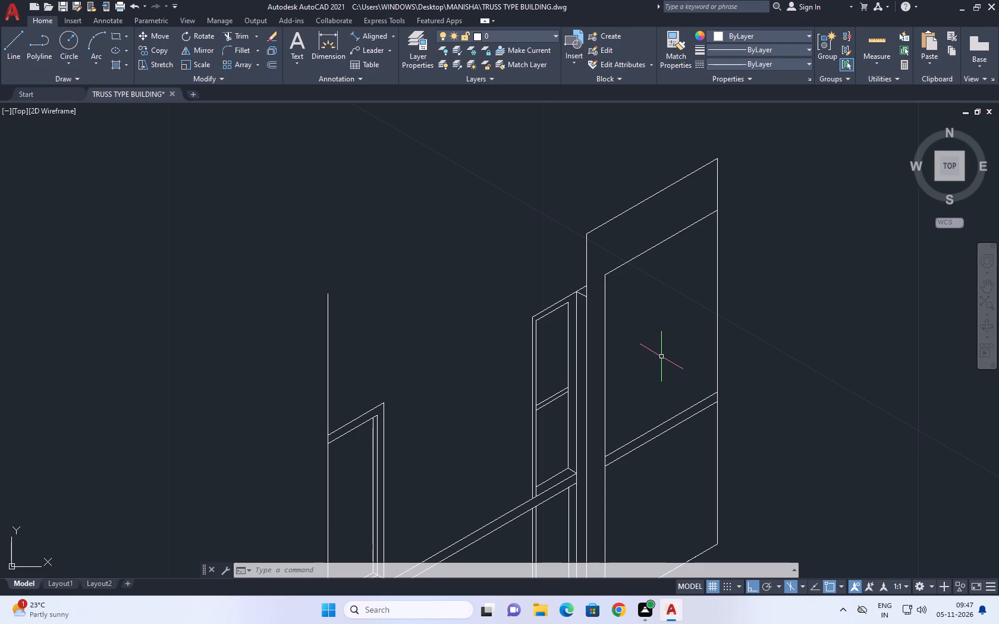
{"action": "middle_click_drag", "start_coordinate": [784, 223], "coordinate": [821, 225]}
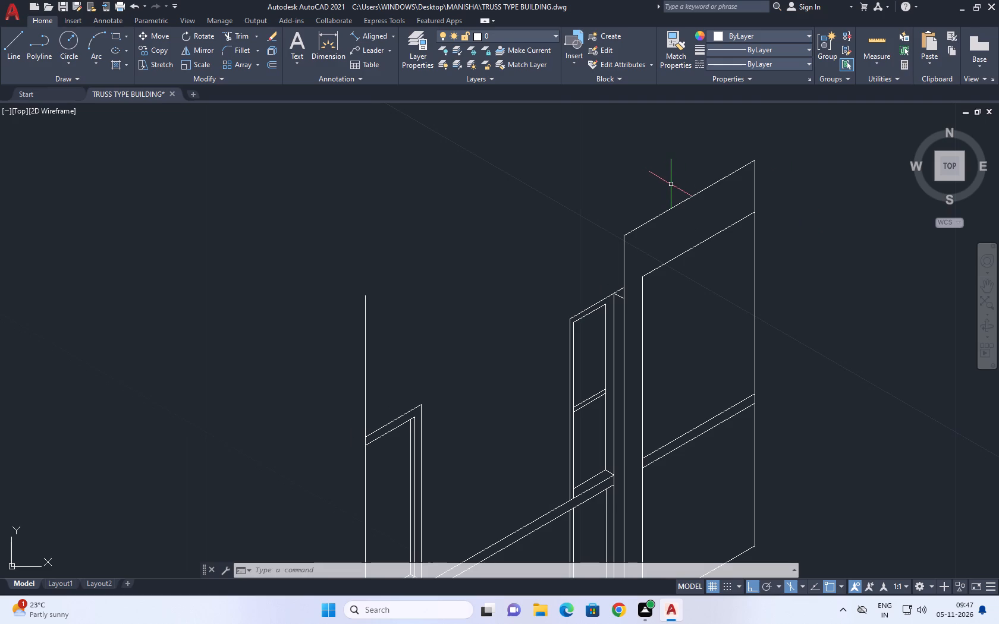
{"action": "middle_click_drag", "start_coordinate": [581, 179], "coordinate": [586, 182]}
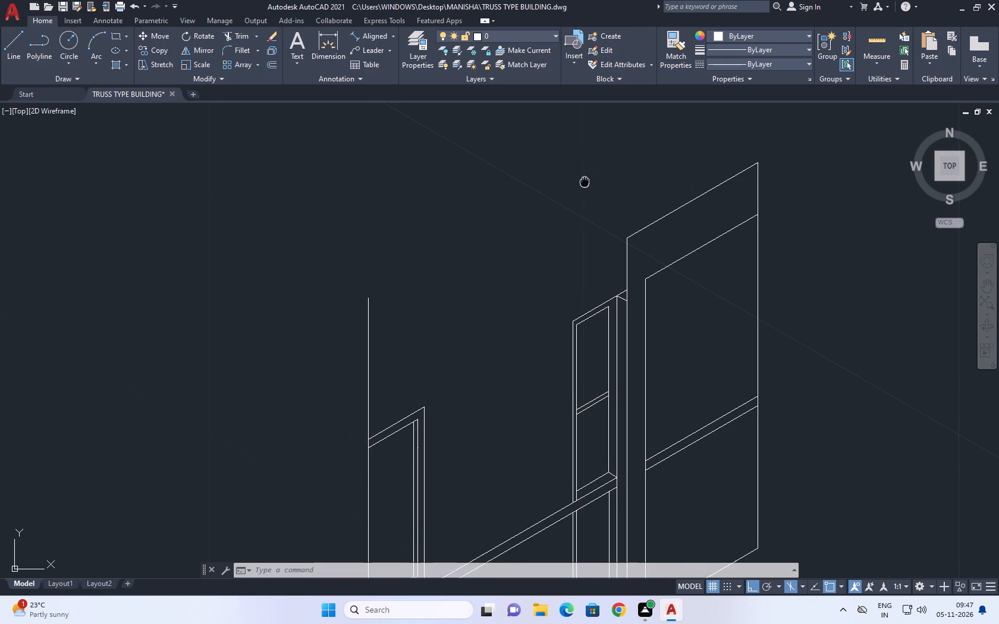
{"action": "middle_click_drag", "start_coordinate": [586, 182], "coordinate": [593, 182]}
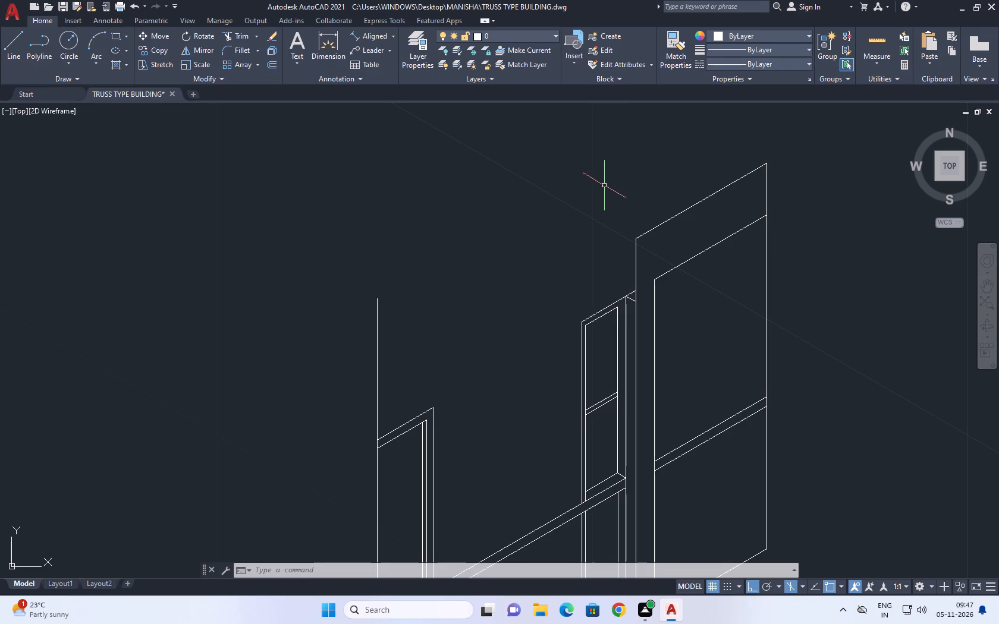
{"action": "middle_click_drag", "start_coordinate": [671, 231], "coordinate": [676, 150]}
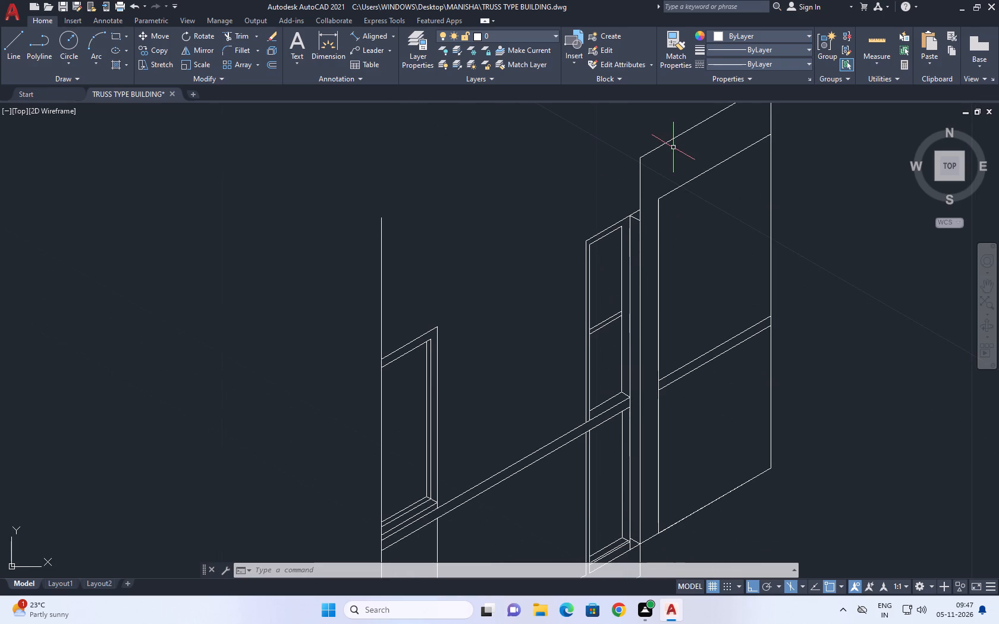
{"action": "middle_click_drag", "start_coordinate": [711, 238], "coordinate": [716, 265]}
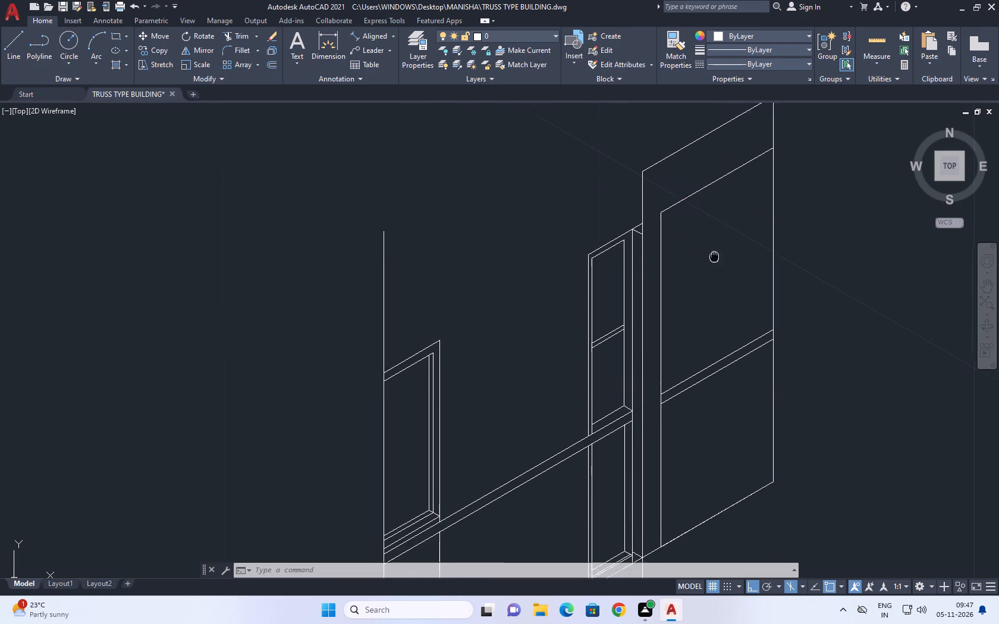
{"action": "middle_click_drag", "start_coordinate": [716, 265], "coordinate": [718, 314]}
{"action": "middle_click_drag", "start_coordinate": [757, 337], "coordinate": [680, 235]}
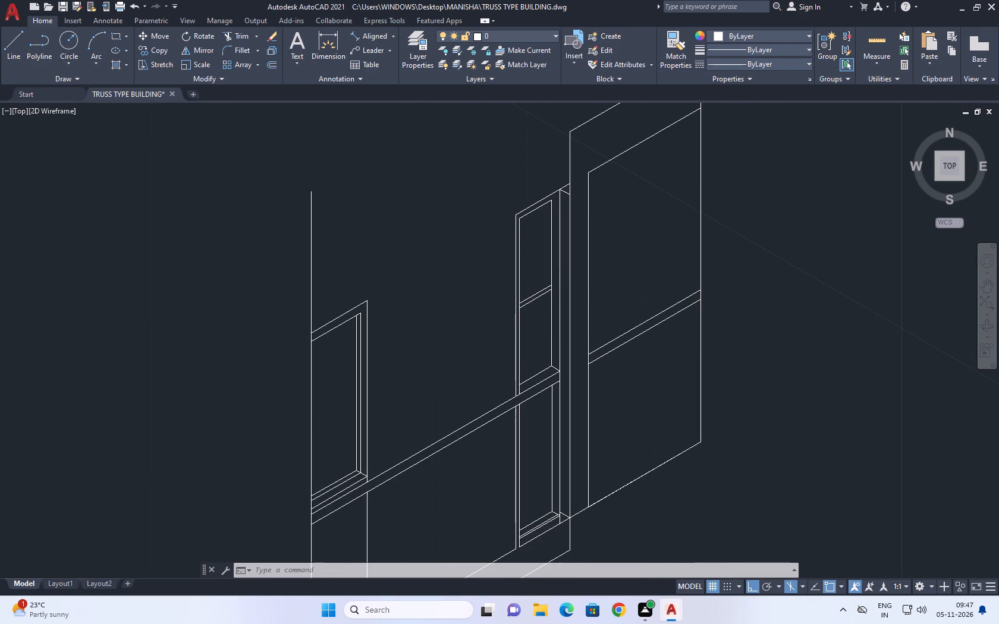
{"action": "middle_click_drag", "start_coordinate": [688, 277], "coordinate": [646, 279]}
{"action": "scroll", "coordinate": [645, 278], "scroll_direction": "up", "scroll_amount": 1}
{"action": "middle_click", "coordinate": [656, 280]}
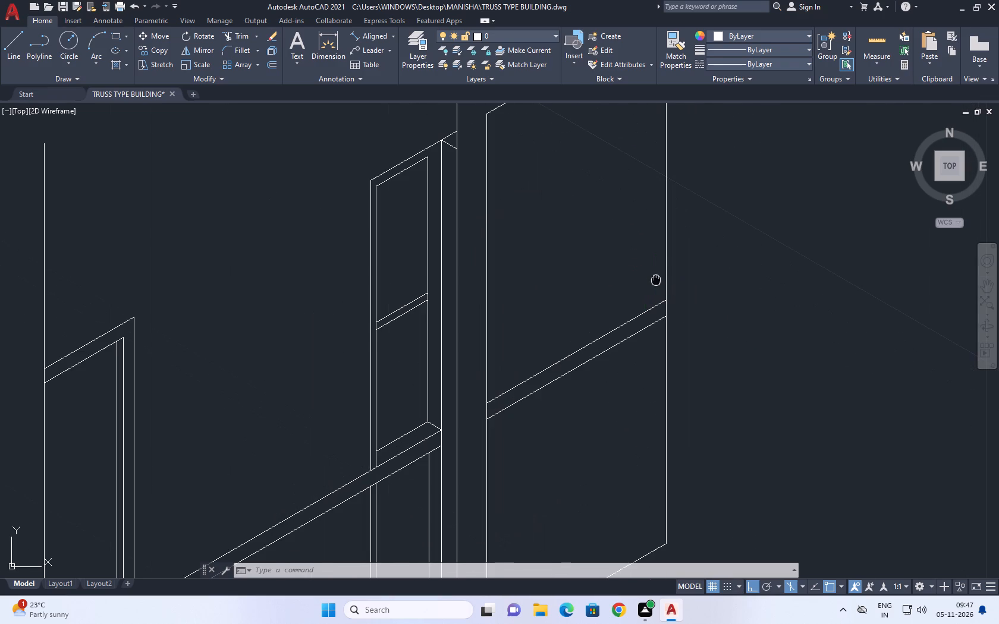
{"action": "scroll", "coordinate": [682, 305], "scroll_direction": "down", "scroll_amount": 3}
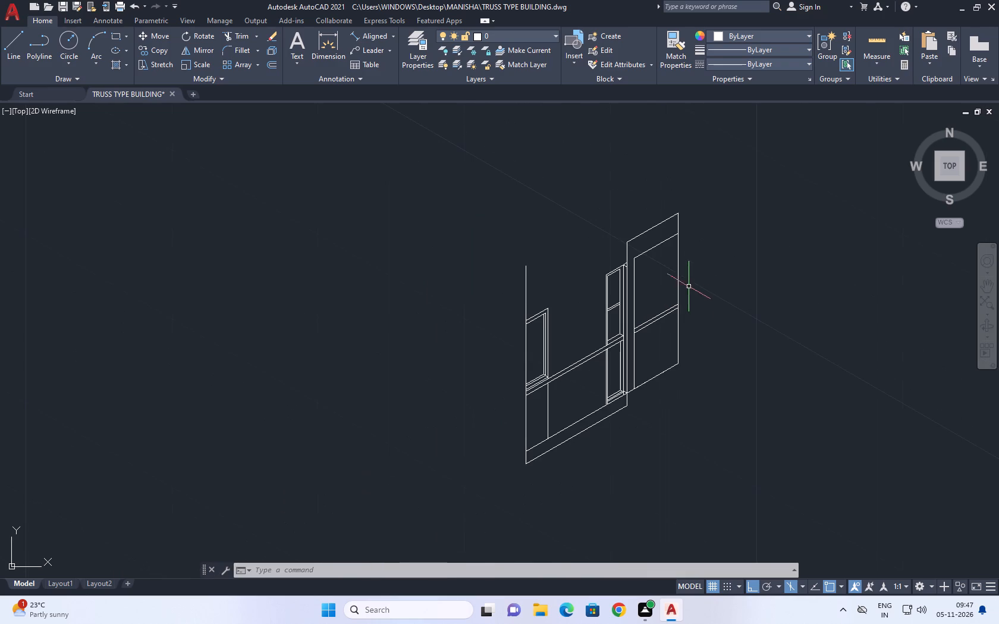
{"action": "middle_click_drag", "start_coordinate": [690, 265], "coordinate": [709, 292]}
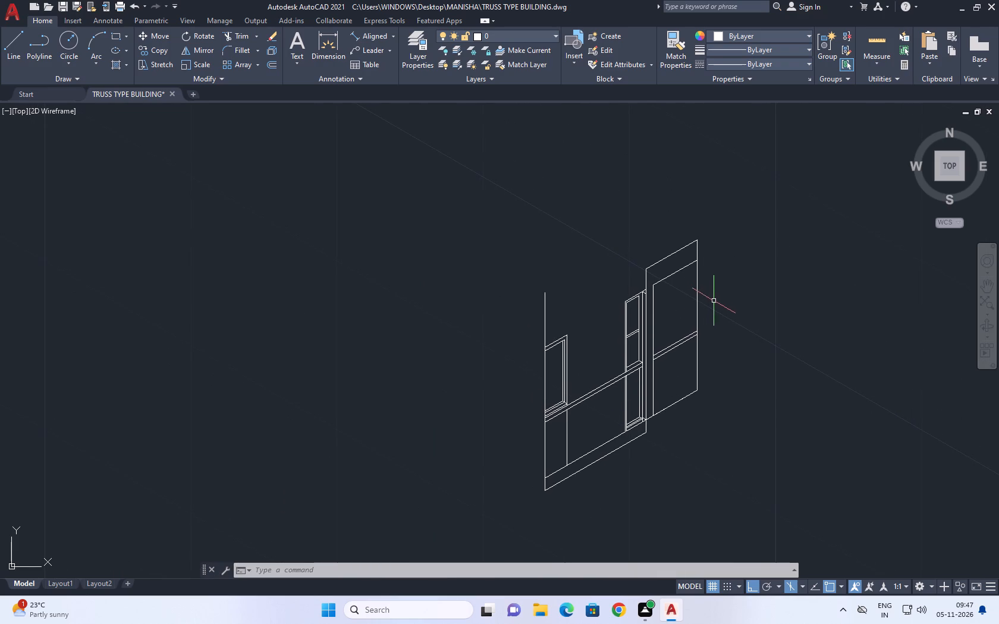
Draw a vertical line about 4.2 units long from the midpoint of the tall opening's top edge down to the band's upper line.
{"action": "scroll", "coordinate": [668, 358], "scroll_direction": "up", "scroll_amount": 3}
{"action": "middle_click_drag", "start_coordinate": [641, 342], "coordinate": [647, 351]}
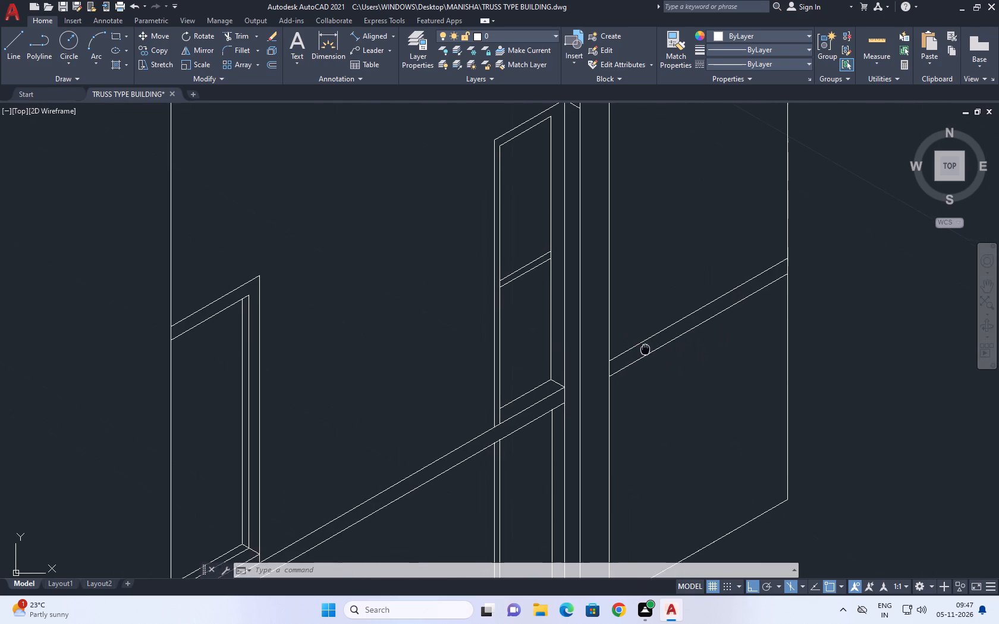
{"action": "middle_click_drag", "start_coordinate": [647, 351], "coordinate": [651, 358]}
{"action": "key", "text": "l"}
{"action": "key", "text": "space"}
{"action": "scroll", "coordinate": [657, 337], "scroll_direction": "down", "scroll_amount": 1}
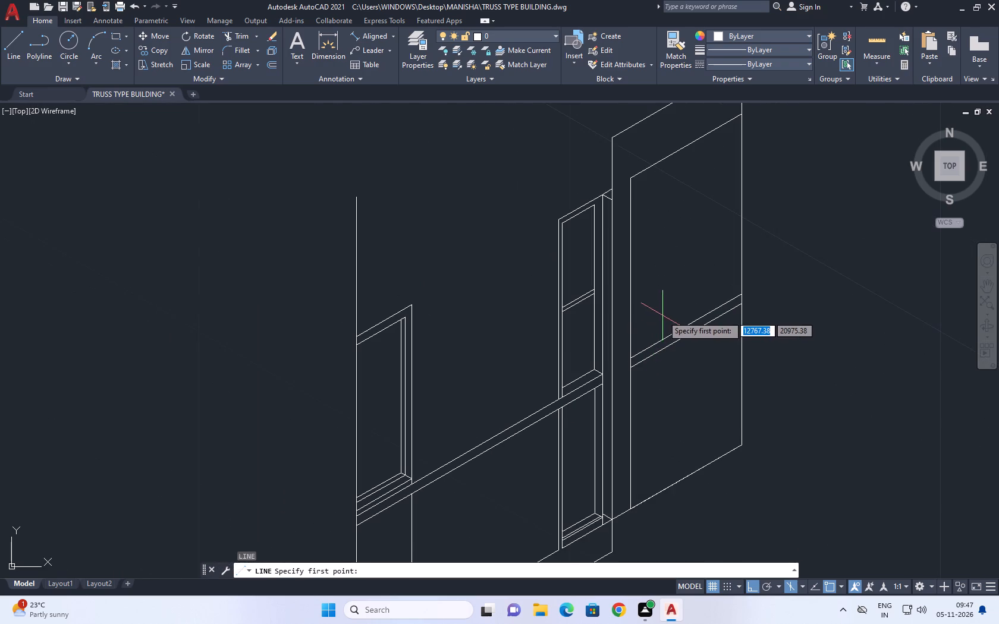
{"action": "middle_click_drag", "start_coordinate": [662, 316], "coordinate": [654, 332]}
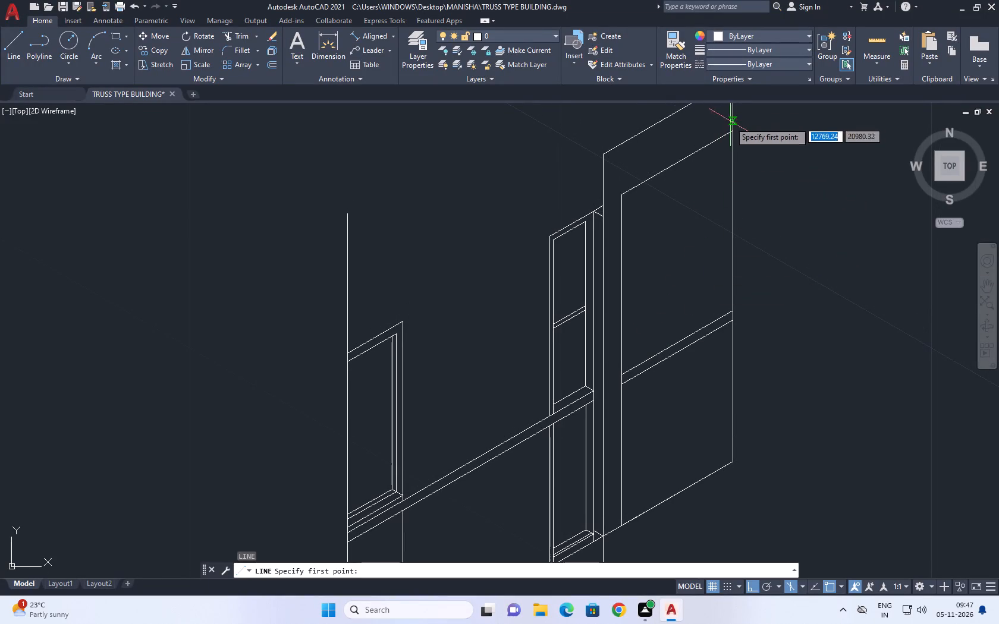
{"action": "middle_click_drag", "start_coordinate": [681, 157], "coordinate": [684, 190]}
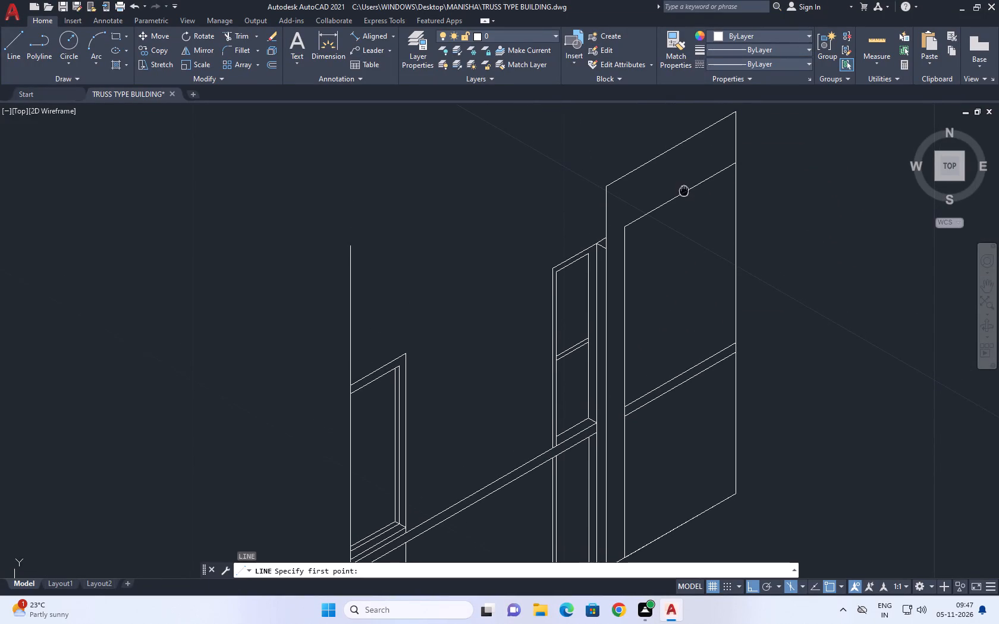
{"action": "middle_click_drag", "start_coordinate": [684, 190], "coordinate": [684, 190]}
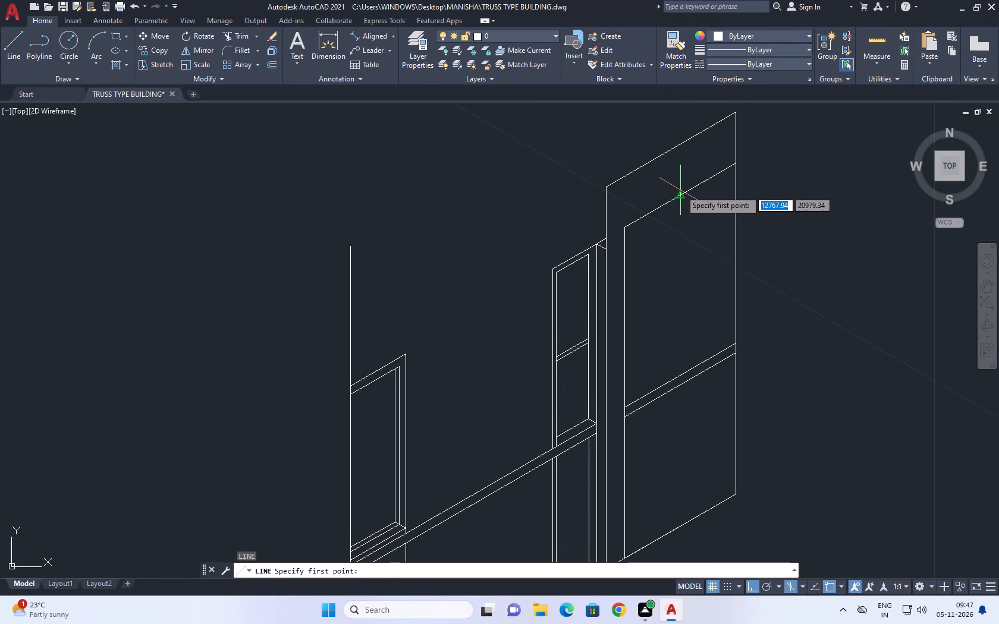
{"action": "left_click", "coordinate": [679, 196]}
{"action": "scroll", "coordinate": [700, 346], "scroll_direction": "down", "scroll_amount": 1}
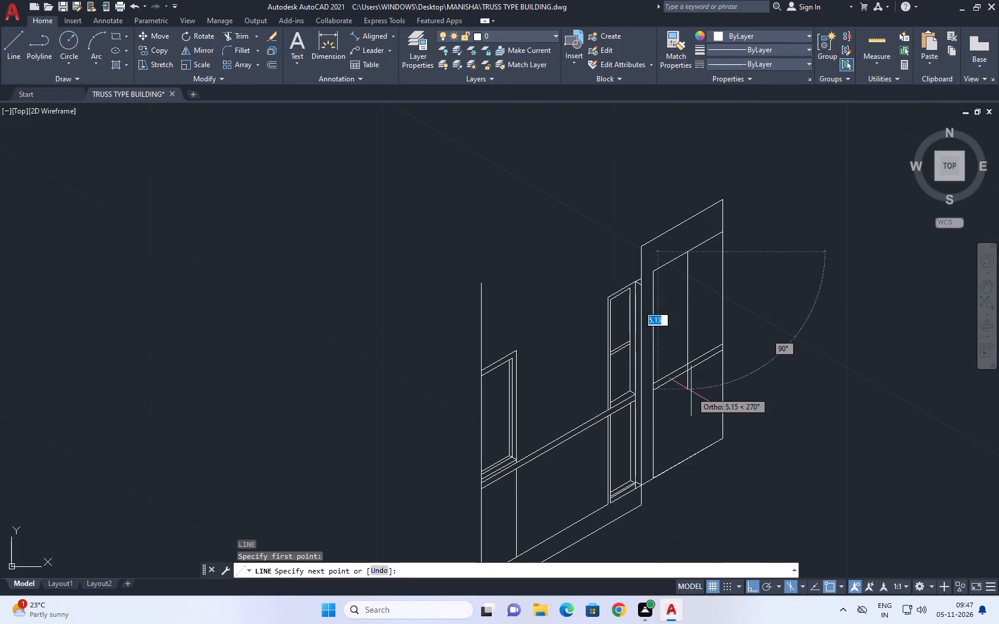
{"action": "scroll", "coordinate": [691, 385], "scroll_direction": "up", "scroll_amount": 4}
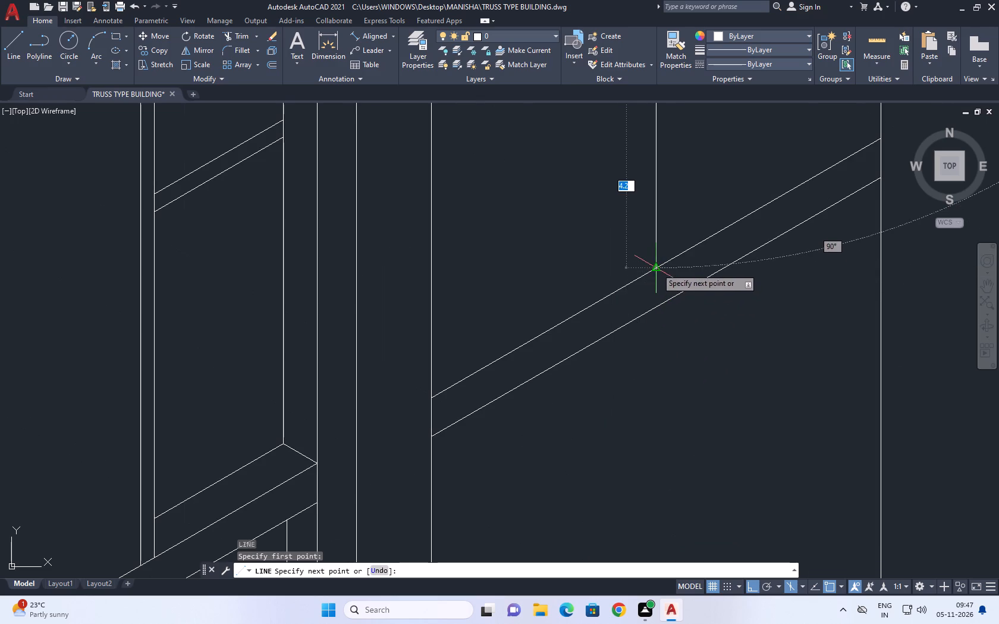
{"action": "left_click", "coordinate": [656, 268]}
{"action": "key", "text": "Escape"}
{"action": "scroll", "coordinate": [681, 267], "scroll_direction": "down", "scroll_amount": 2}
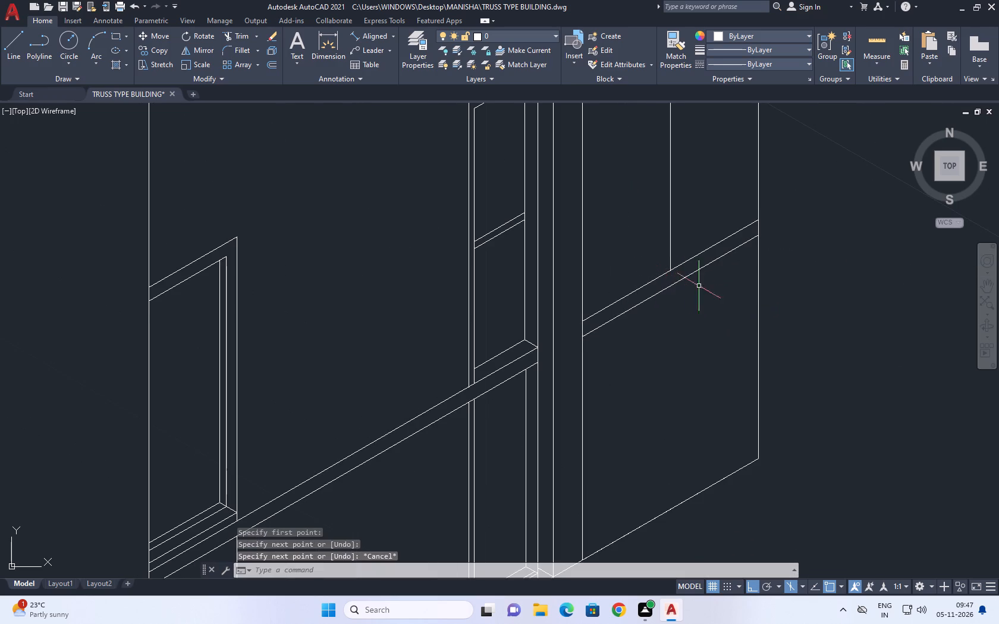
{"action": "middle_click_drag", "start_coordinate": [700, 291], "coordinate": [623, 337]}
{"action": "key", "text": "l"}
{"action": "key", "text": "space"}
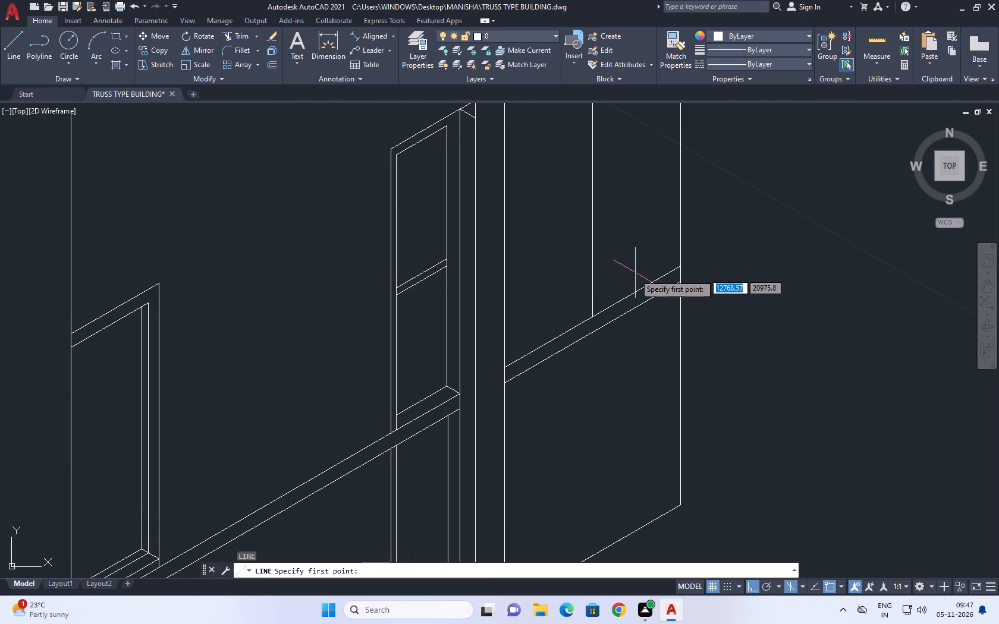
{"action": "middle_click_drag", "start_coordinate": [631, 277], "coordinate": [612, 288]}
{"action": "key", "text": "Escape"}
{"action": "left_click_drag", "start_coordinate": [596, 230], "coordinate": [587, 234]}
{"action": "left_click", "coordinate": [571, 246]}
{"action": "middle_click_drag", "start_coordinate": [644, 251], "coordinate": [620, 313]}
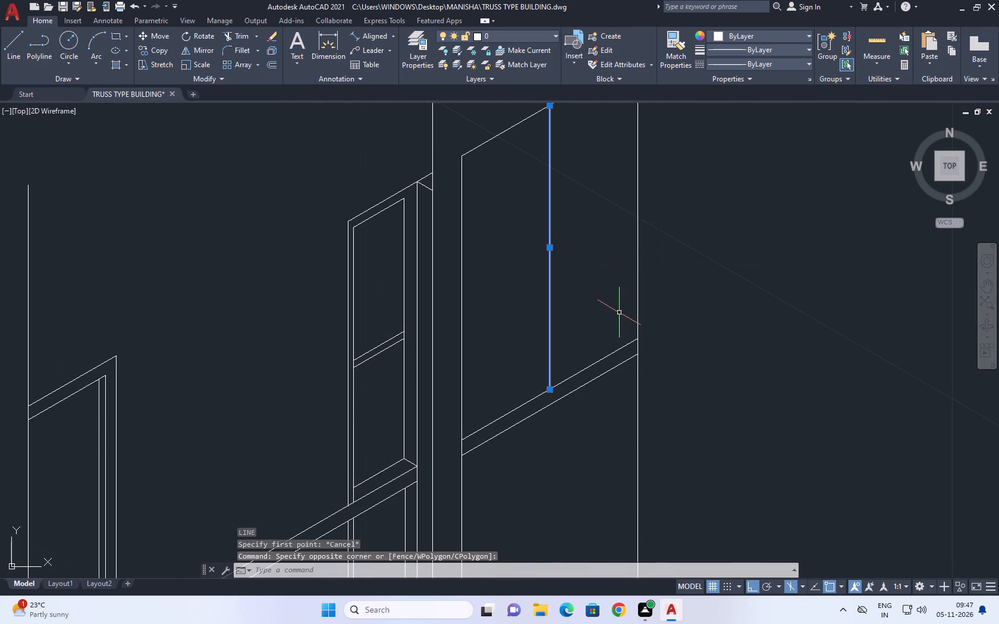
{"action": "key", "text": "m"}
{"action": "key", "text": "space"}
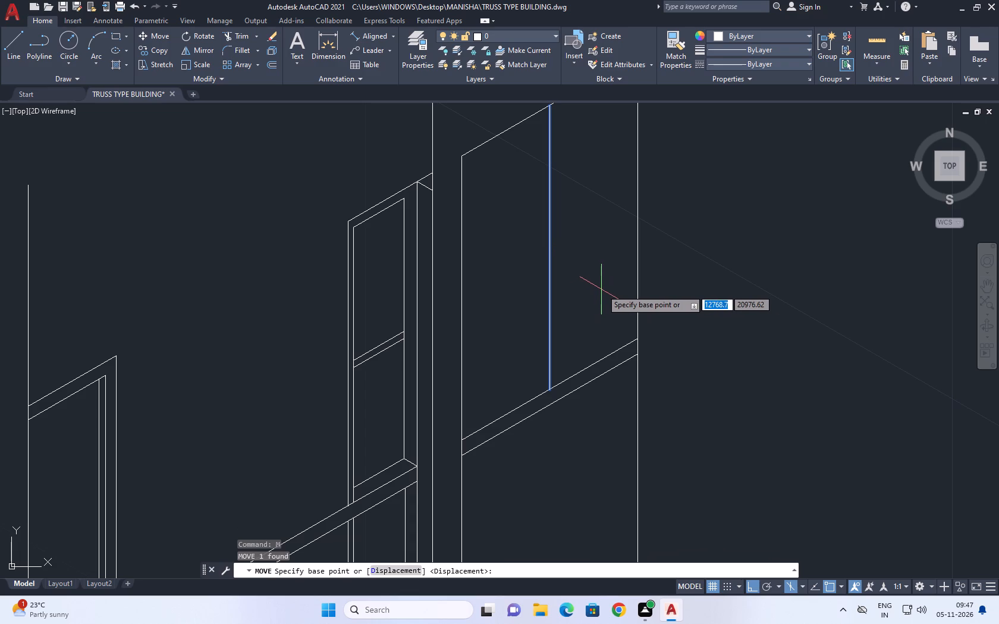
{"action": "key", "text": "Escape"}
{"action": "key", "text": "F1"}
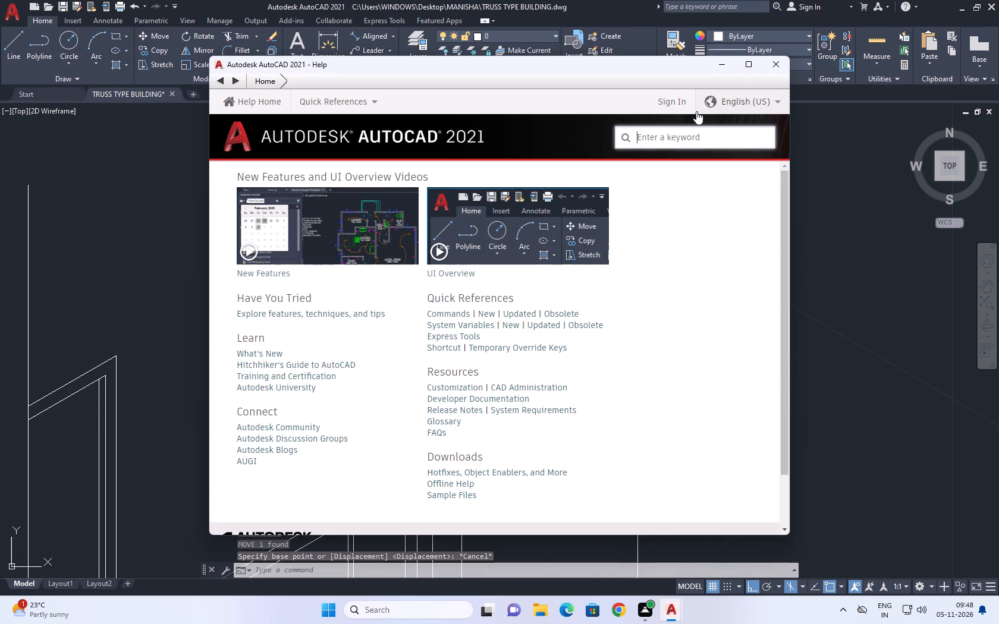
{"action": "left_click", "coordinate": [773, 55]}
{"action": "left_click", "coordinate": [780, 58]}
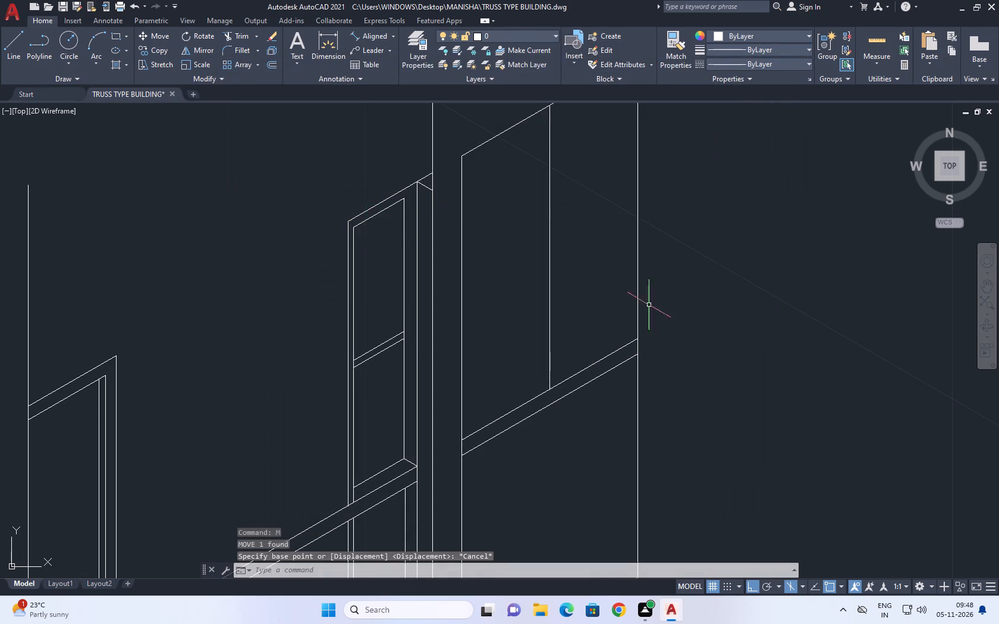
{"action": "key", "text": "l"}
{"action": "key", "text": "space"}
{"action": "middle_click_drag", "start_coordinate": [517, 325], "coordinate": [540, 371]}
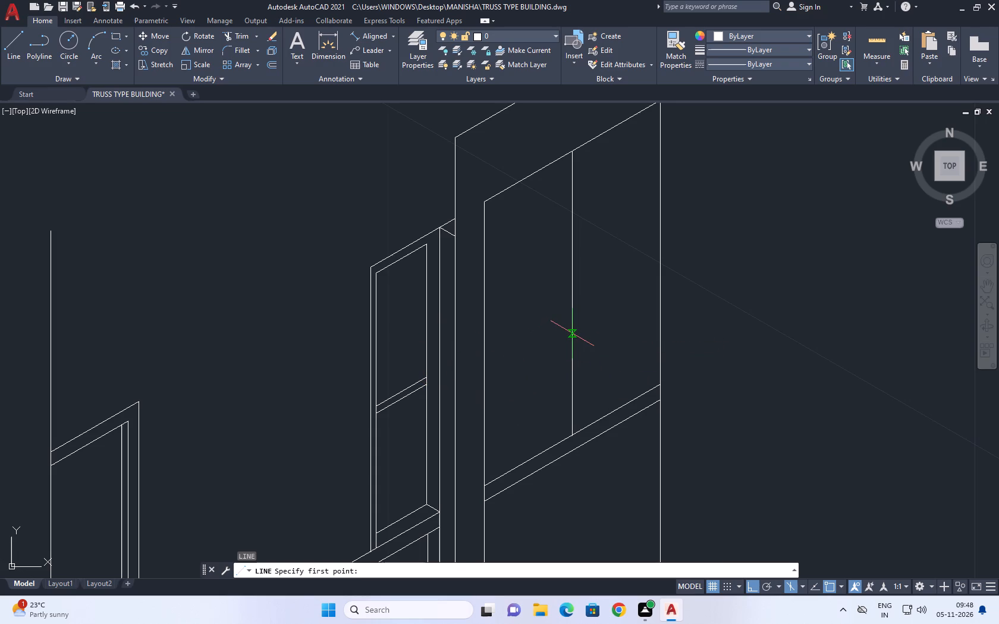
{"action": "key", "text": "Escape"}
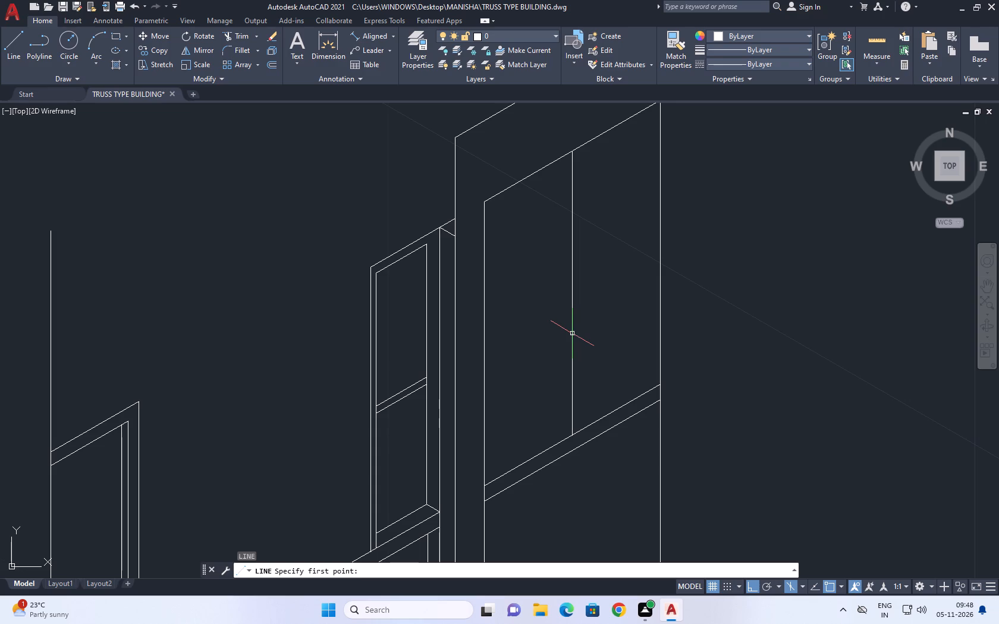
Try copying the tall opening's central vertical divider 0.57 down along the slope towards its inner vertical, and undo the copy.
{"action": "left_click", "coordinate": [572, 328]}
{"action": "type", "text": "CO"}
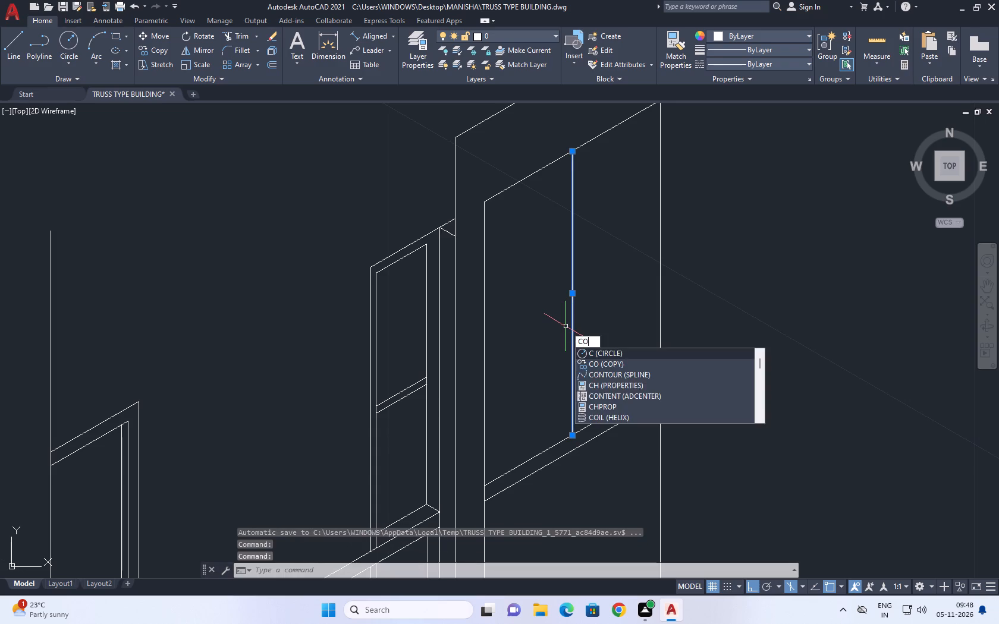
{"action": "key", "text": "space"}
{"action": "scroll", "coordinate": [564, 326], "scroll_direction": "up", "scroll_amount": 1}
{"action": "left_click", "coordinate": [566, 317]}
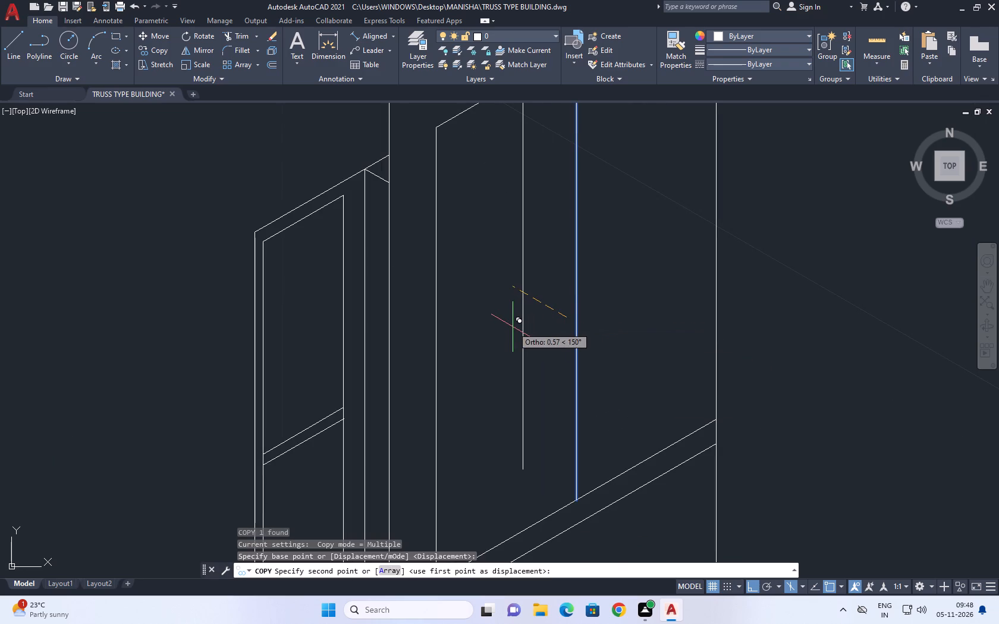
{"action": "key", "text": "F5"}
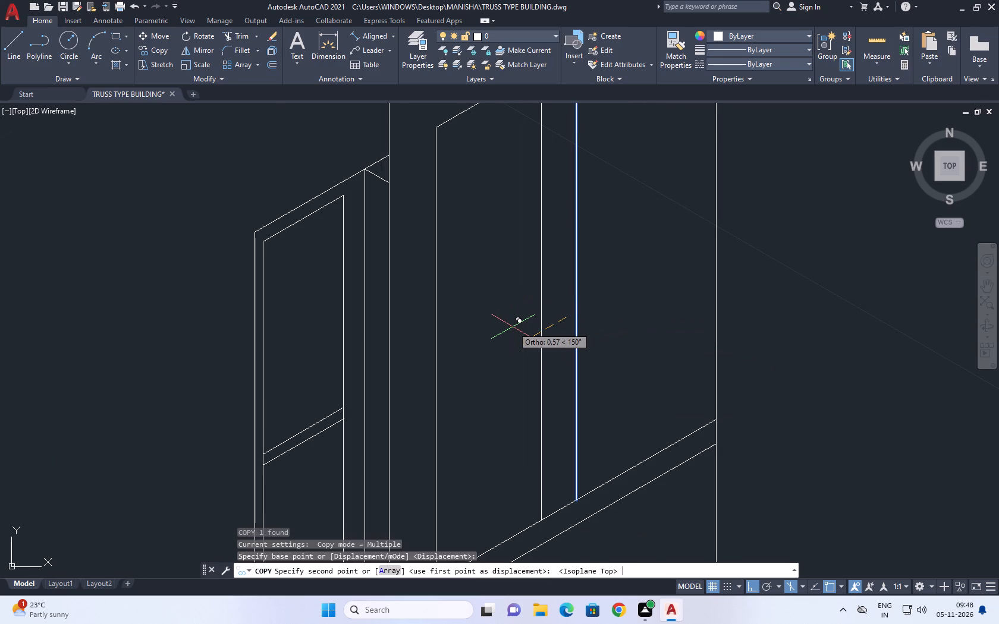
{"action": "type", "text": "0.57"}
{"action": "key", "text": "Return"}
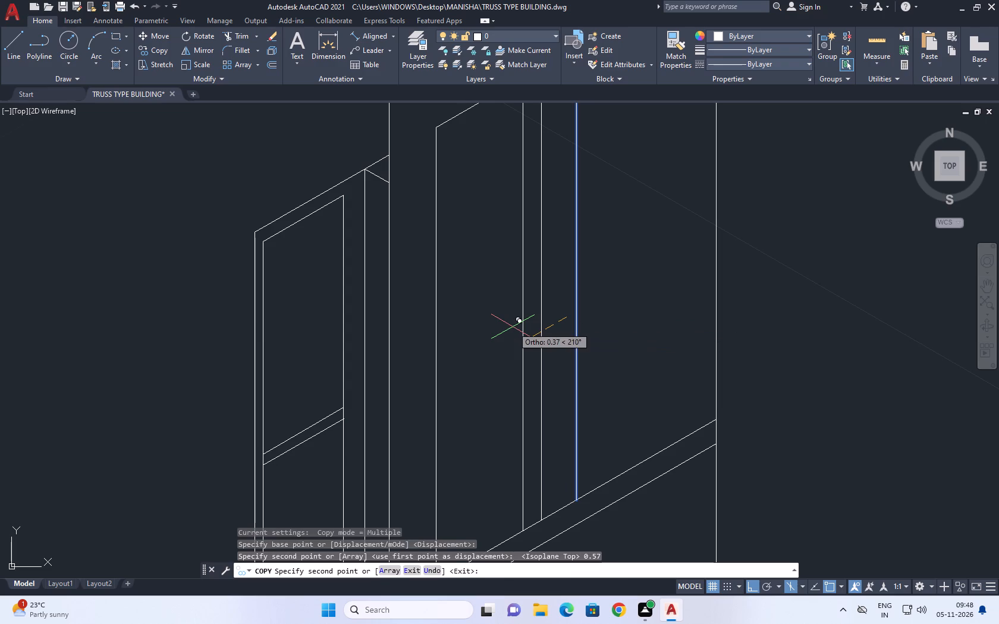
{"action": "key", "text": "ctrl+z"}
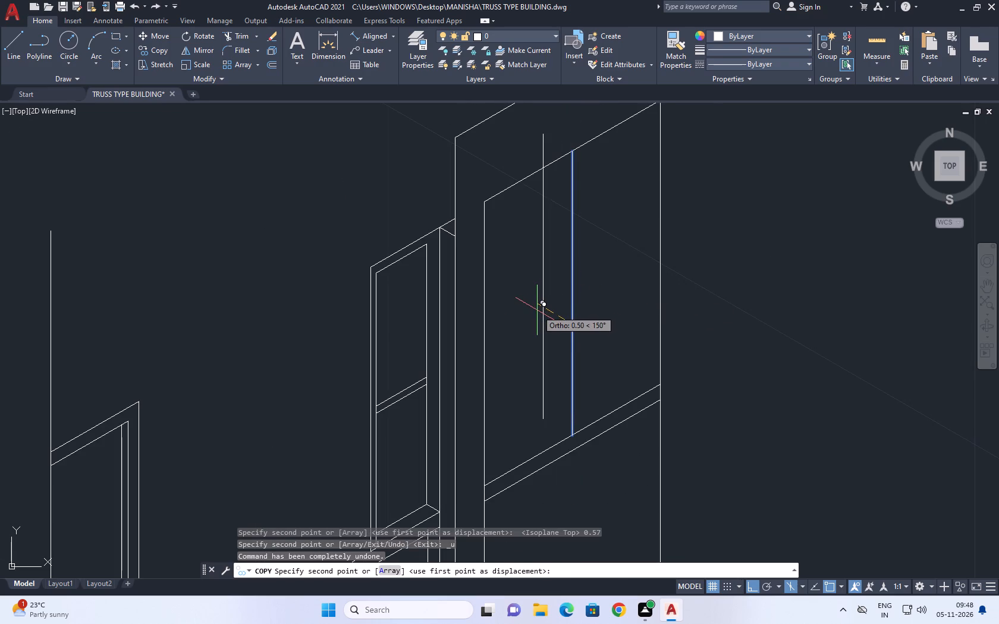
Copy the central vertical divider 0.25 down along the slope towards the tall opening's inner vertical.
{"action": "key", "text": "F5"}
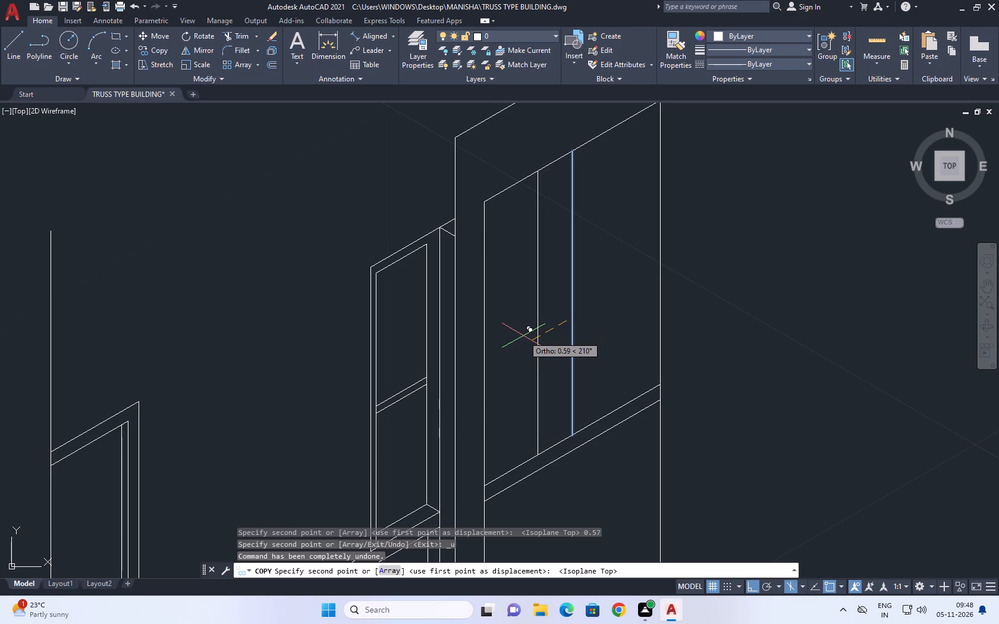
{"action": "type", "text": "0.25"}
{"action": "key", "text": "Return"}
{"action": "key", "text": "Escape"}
Trim the short piece of the tall opening's inner vertical that lies between the two lines of the sloping band.
{"action": "scroll", "coordinate": [728, 0], "scroll_direction": "up", "scroll_amount": 1}
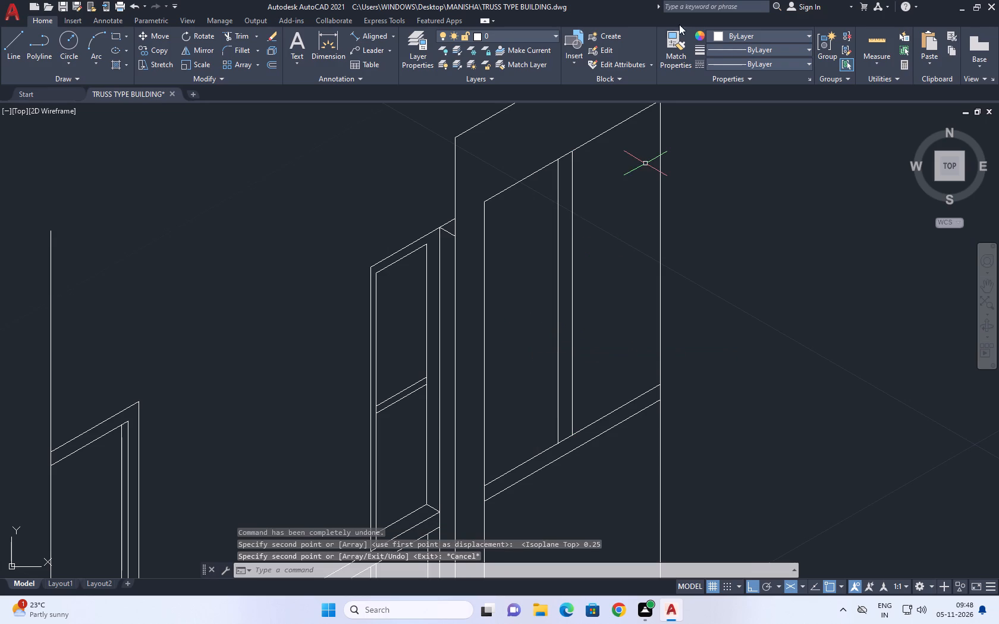
{"action": "middle_click_drag", "start_coordinate": [483, 336], "coordinate": [529, 281]}
{"action": "key", "text": "t"}
{"action": "key", "text": "r"}
{"action": "key", "text": "space"}
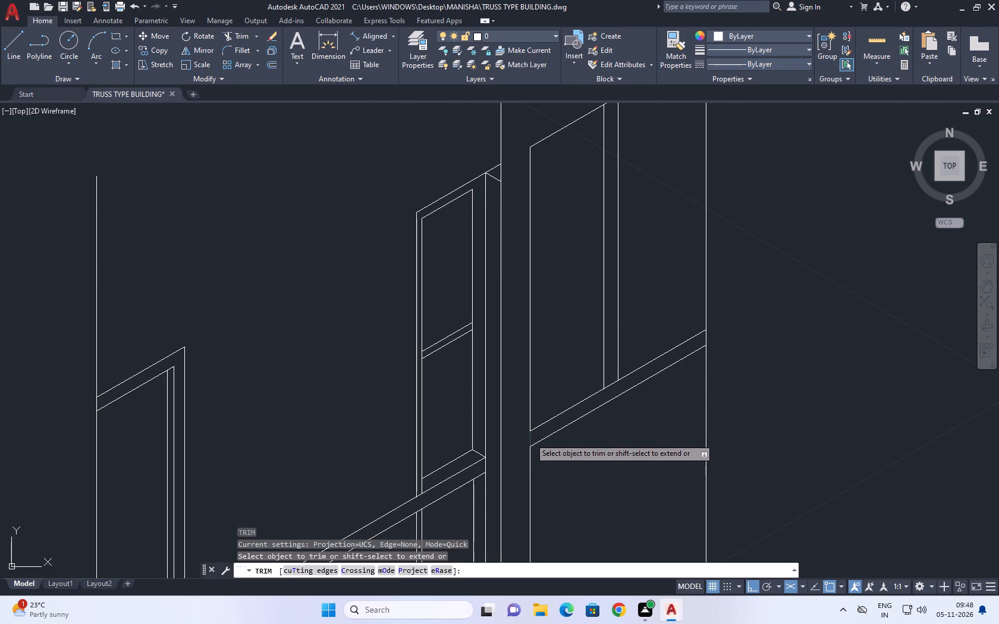
{"action": "left_click", "coordinate": [530, 438]}
{"action": "key", "text": "Escape"}
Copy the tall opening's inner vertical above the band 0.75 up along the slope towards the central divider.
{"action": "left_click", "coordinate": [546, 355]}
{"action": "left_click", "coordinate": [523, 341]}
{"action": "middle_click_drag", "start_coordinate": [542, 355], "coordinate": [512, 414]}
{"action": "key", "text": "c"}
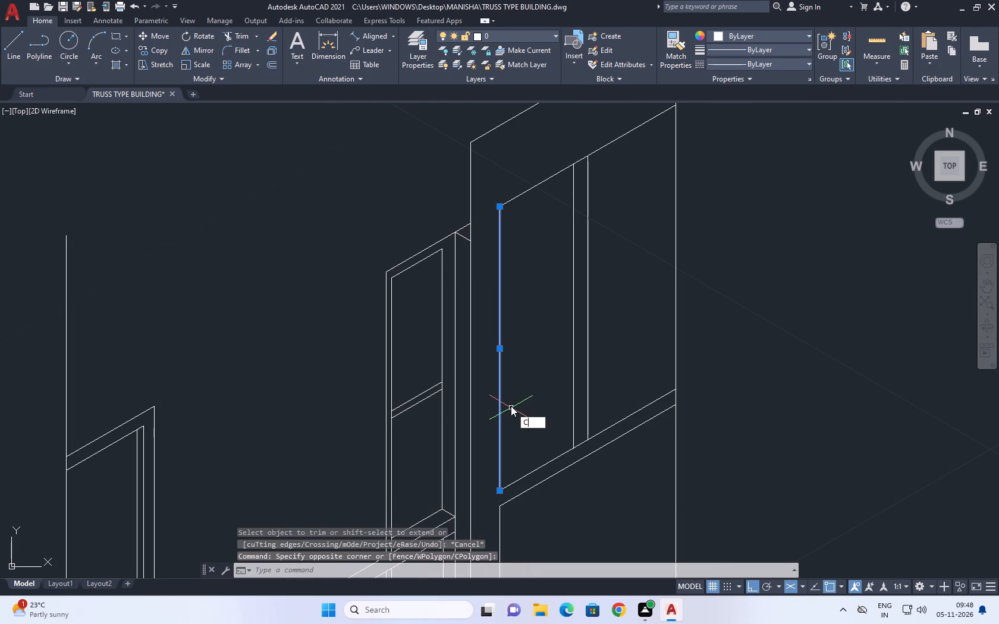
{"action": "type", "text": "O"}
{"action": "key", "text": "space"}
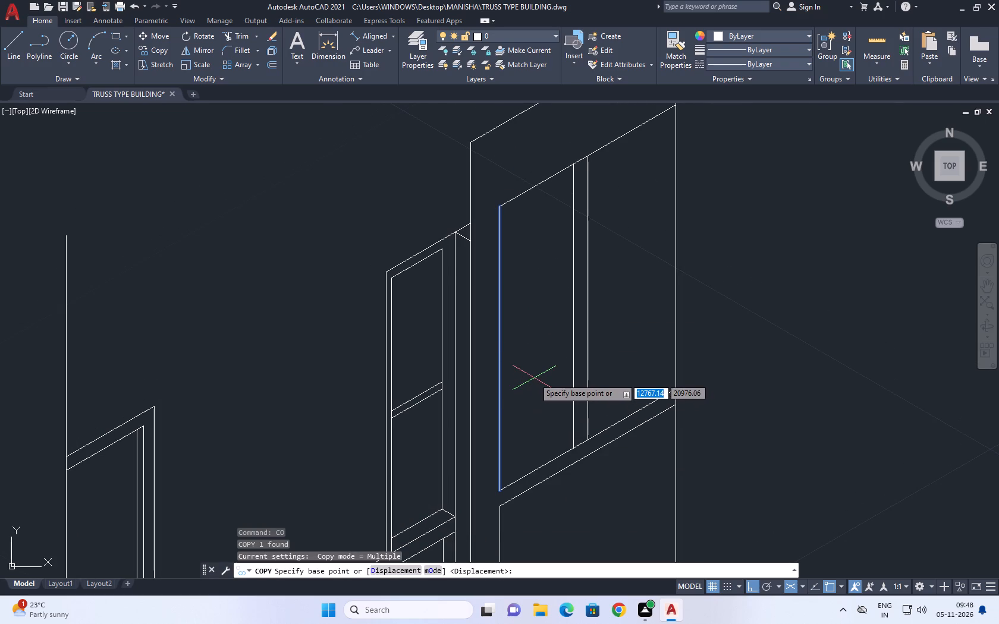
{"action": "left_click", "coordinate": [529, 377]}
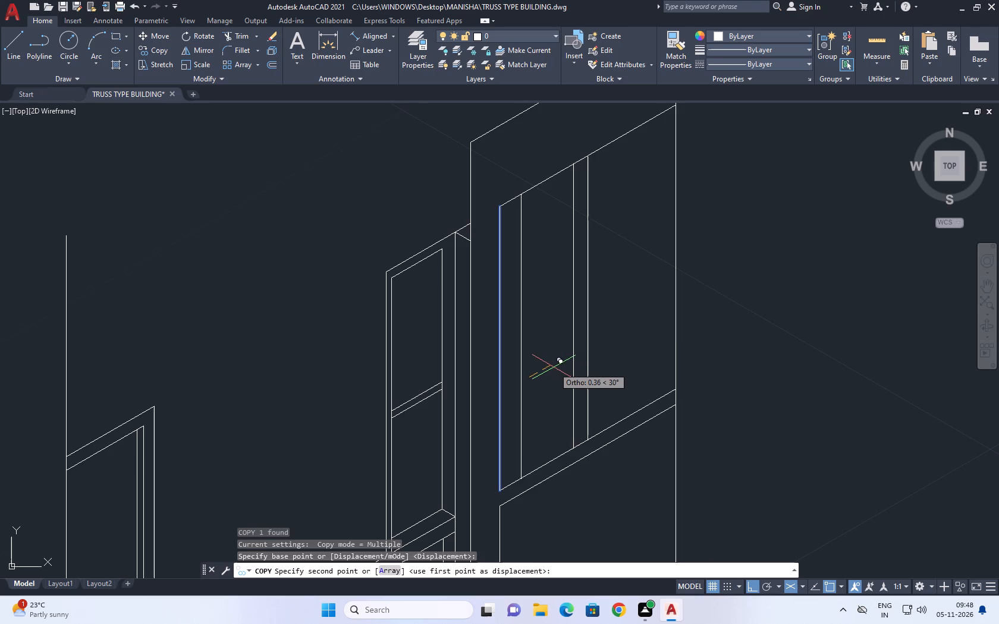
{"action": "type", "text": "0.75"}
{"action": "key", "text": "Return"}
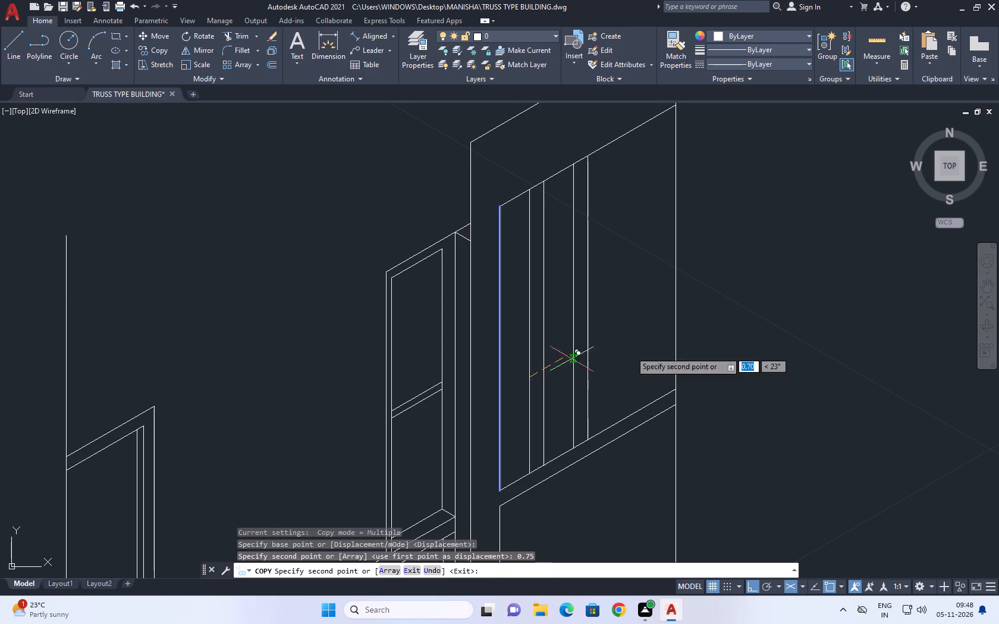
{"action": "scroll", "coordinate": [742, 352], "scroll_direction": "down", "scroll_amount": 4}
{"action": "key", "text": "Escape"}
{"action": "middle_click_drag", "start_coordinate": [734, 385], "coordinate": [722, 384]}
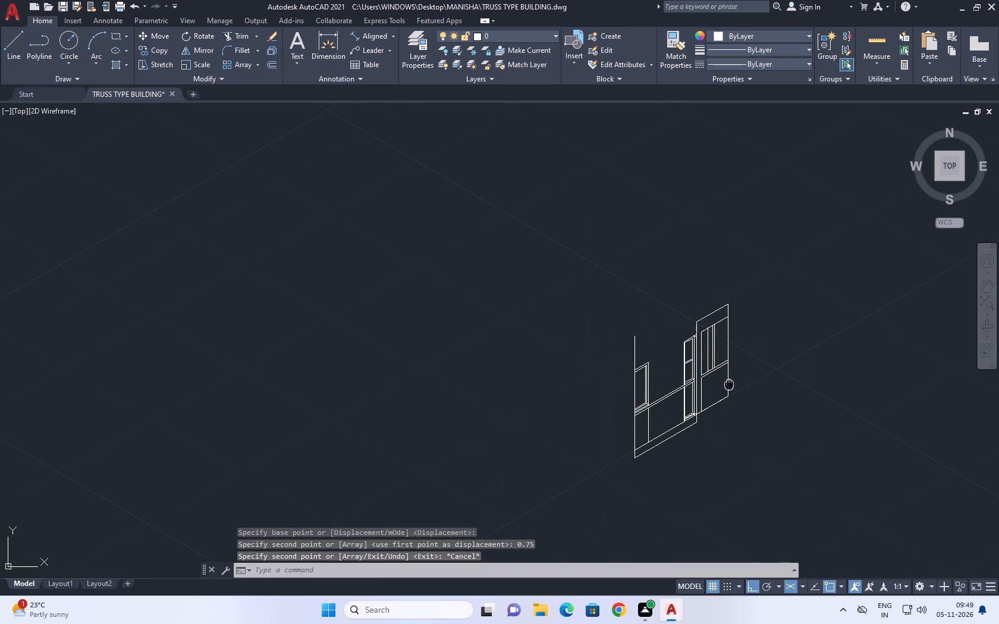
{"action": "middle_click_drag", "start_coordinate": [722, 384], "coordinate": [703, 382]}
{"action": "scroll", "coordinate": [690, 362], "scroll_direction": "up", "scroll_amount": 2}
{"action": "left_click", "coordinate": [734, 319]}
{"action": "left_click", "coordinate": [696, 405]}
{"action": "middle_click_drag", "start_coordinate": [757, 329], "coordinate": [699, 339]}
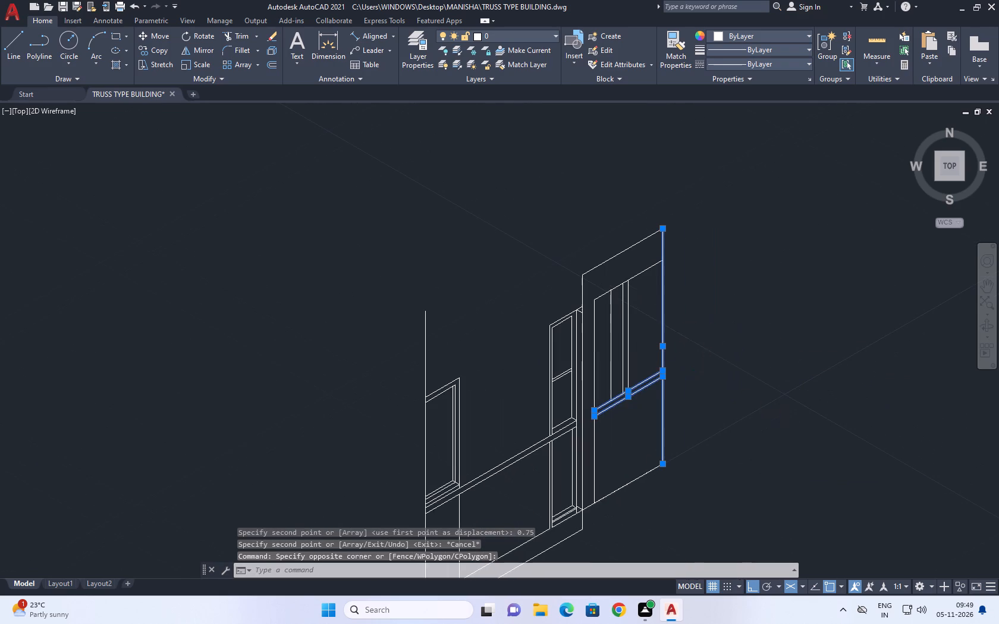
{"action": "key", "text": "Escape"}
Erase the three vertical divider lines inside the tall opening above the band.
{"action": "scroll", "coordinate": [626, 330], "scroll_direction": "up", "scroll_amount": 1}
{"action": "left_click", "coordinate": [649, 317]}
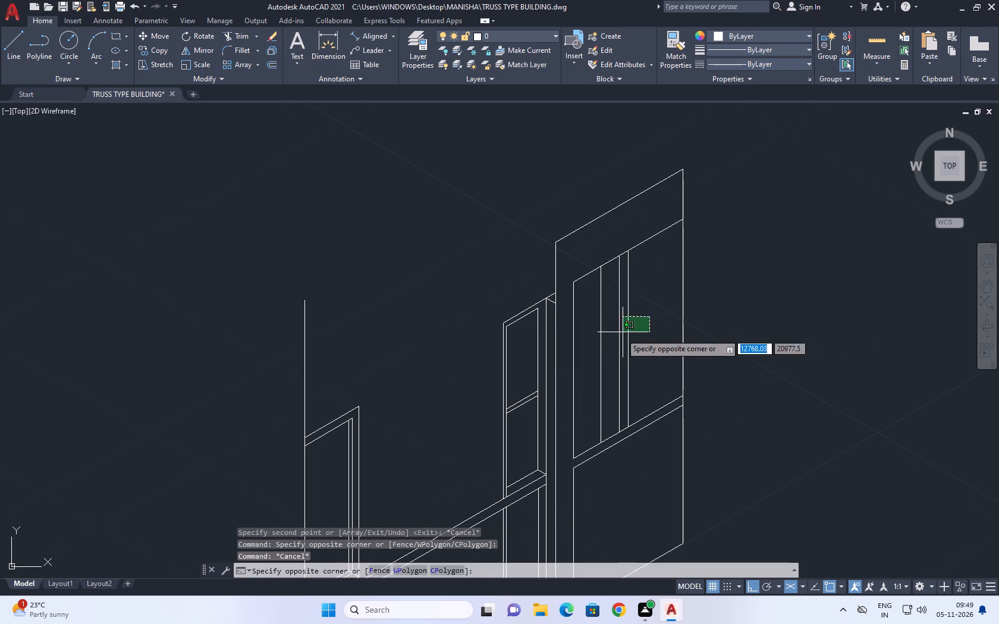
{"action": "left_click", "coordinate": [590, 362]}
{"action": "middle_click_drag", "start_coordinate": [674, 325], "coordinate": [594, 324]}
{"action": "key", "text": "Delete"}
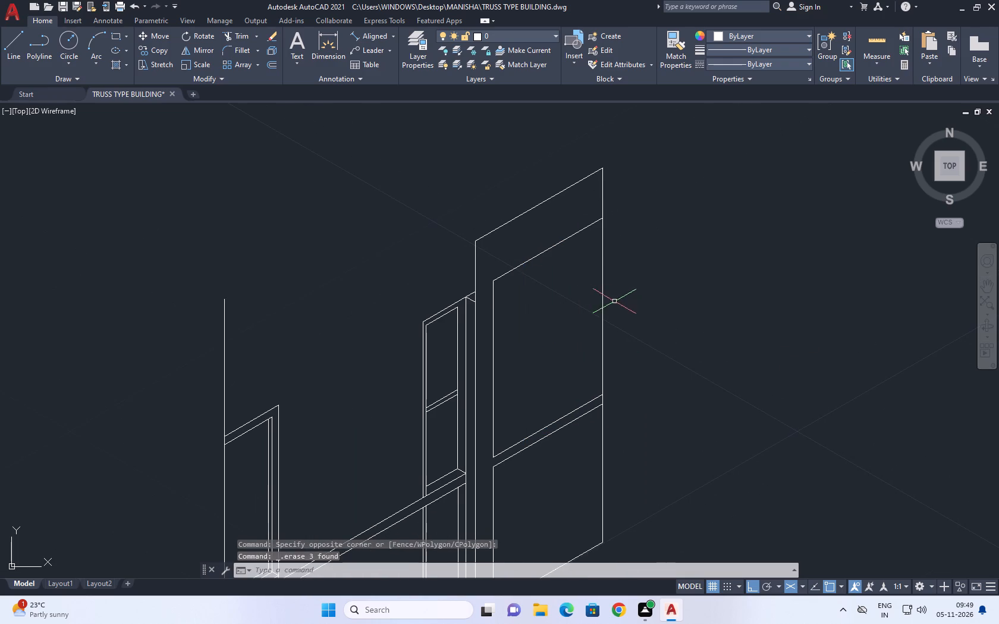
Trim the tall opening's far outer vertical between the top edge and the band, and below the band down to the base.
{"action": "middle_click_drag", "start_coordinate": [614, 301], "coordinate": [617, 276]}
{"action": "key", "text": "t"}
{"action": "key", "text": "r"}
{"action": "key", "text": "space"}
{"action": "left_click_drag", "start_coordinate": [573, 320], "coordinate": [626, 320]}
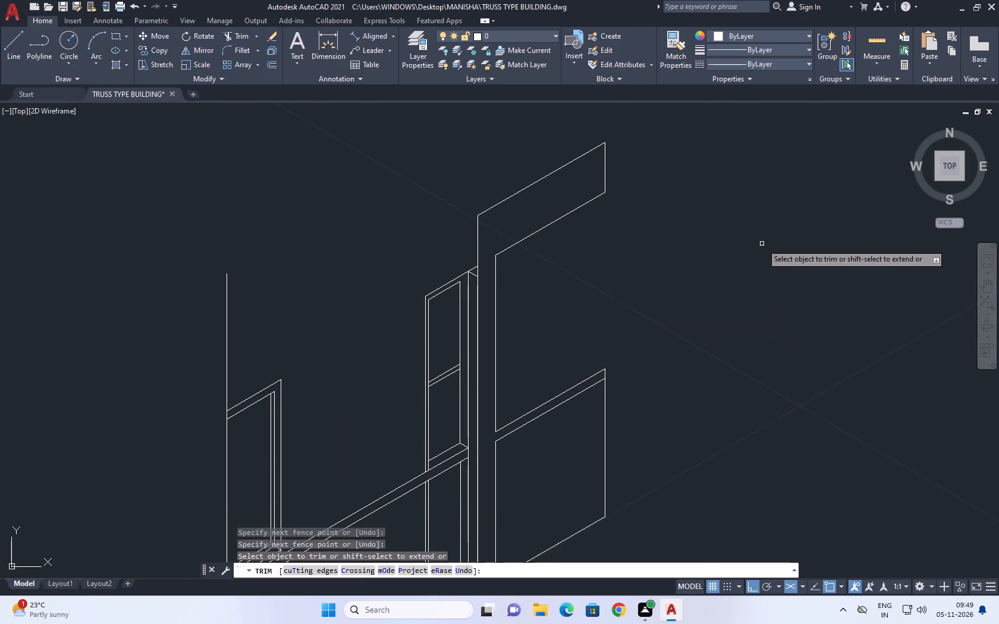
{"action": "left_click", "coordinate": [720, 261]}
{"action": "left_click", "coordinate": [590, 459]}
{"action": "key", "text": "Escape"}
{"action": "scroll", "coordinate": [628, 346], "scroll_direction": "down", "scroll_amount": 1}
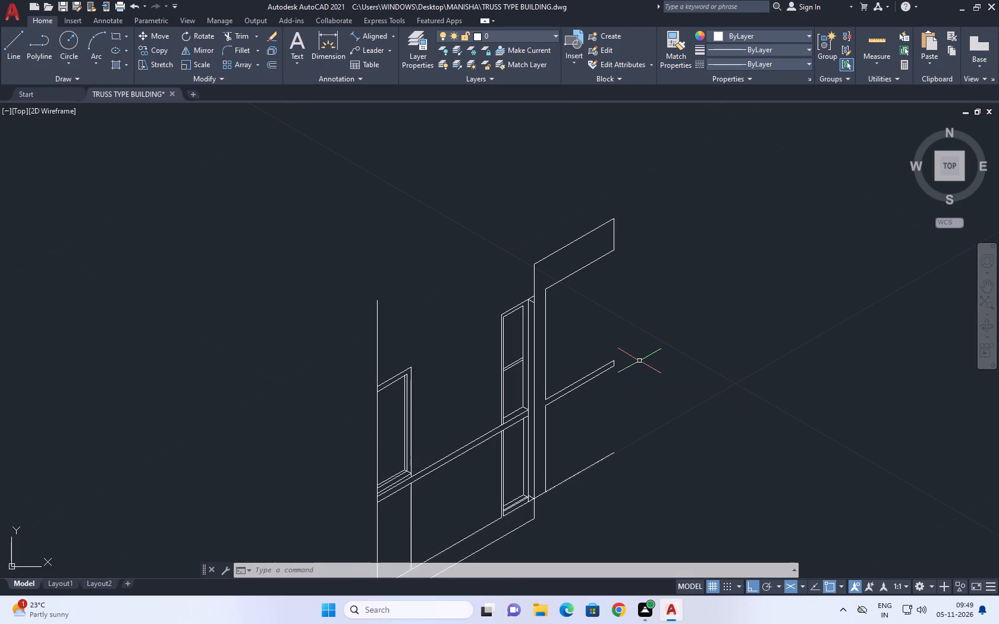
Draw an 8.20 long guide line at 30° from where the narrow window's top edge meets the tall section's near vertical.
{"action": "middle_click_drag", "start_coordinate": [659, 375], "coordinate": [600, 389]}
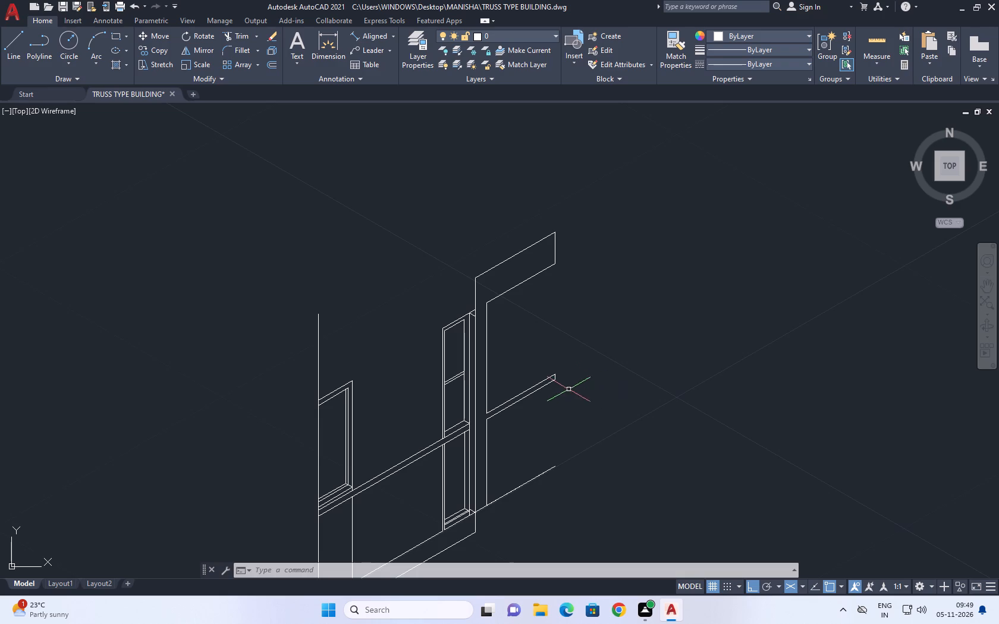
{"action": "middle_click_drag", "start_coordinate": [569, 382], "coordinate": [576, 438]}
{"action": "key", "text": "l"}
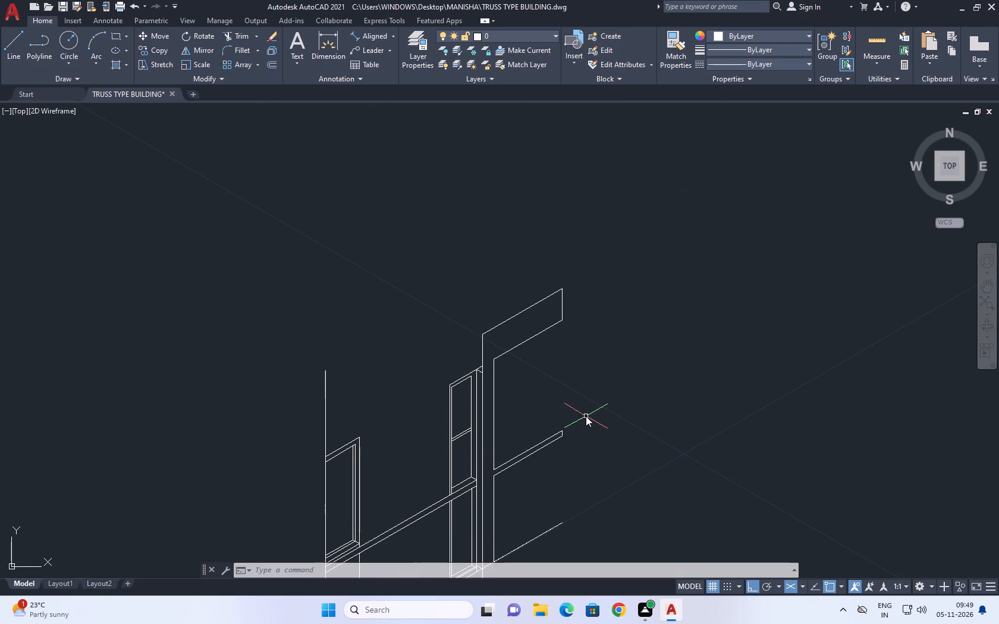
{"action": "key", "text": "space"}
{"action": "middle_click_drag", "start_coordinate": [504, 270], "coordinate": [511, 292]}
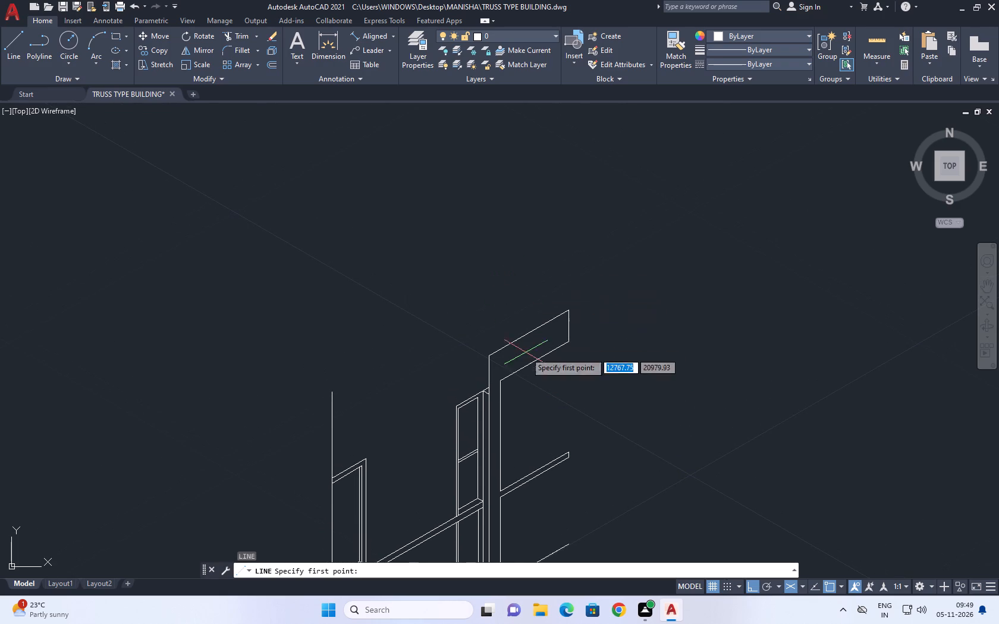
{"action": "middle_click", "coordinate": [491, 391]}
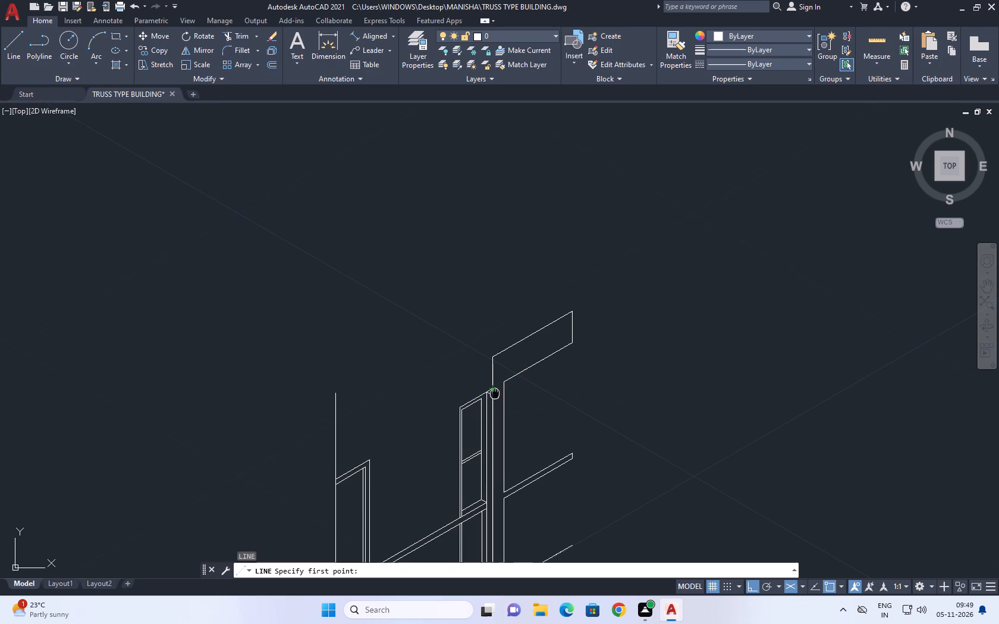
{"action": "scroll", "coordinate": [494, 392], "scroll_direction": "up", "scroll_amount": 1}
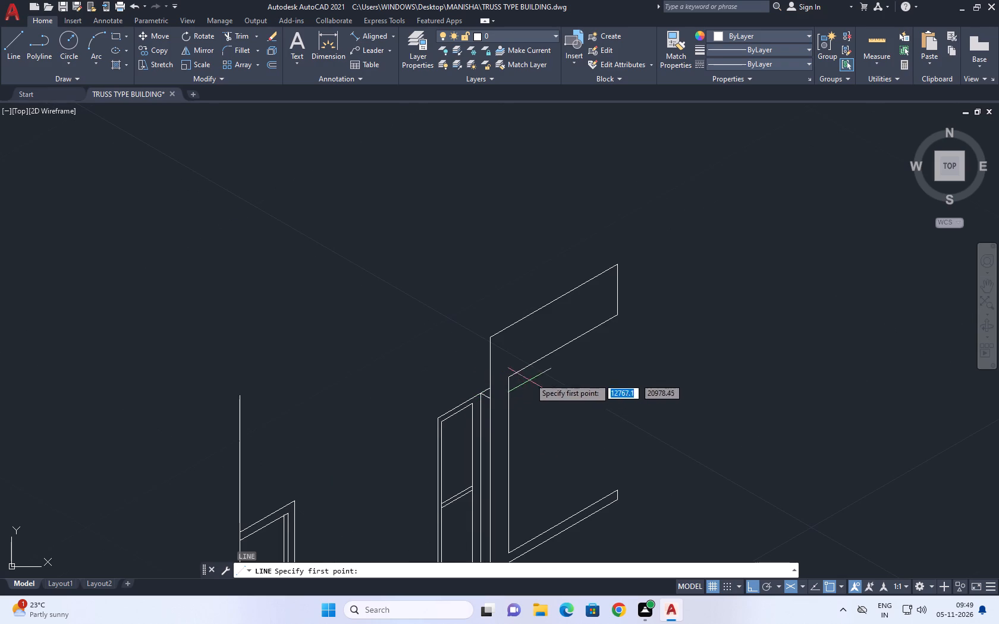
{"action": "middle_click", "coordinate": [532, 371]}
{"action": "left_click", "coordinate": [488, 386]}
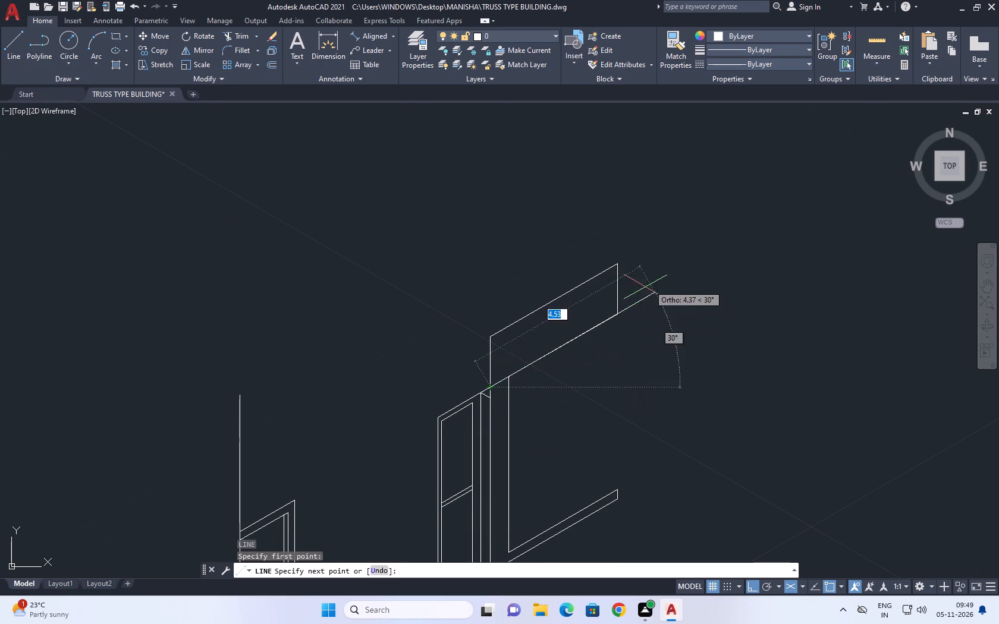
{"action": "middle_click_drag", "start_coordinate": [685, 267], "coordinate": [595, 324]}
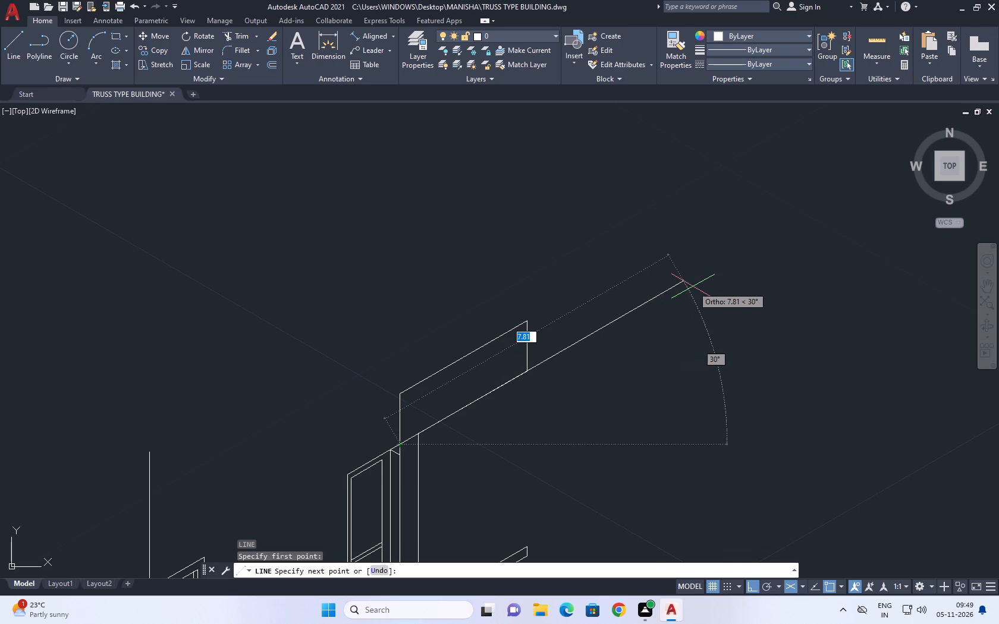
{"action": "type", "text": "8.20"}
{"action": "key", "text": "Return"}
Draw a vertical line about 10.3 long straight down from the far end of the 8.20 sloping line.
{"action": "scroll", "coordinate": [703, 305], "scroll_direction": "down", "scroll_amount": 2}
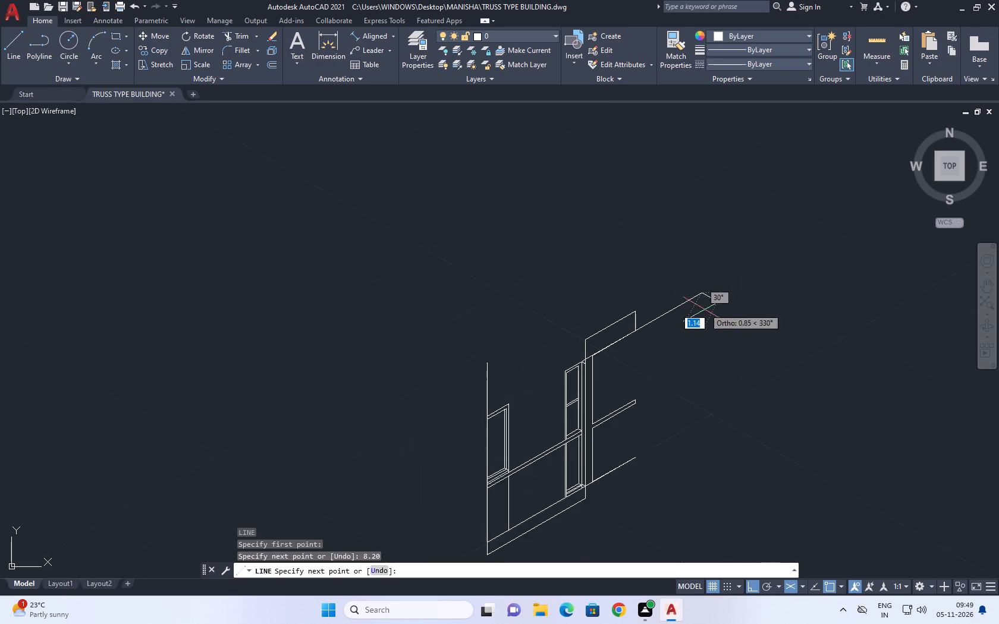
{"action": "scroll", "coordinate": [710, 348], "scroll_direction": "down", "scroll_amount": 1}
{"action": "middle_click_drag", "start_coordinate": [712, 434], "coordinate": [667, 352]}
{"action": "scroll", "coordinate": [662, 314], "scroll_direction": "up", "scroll_amount": 2}
{"action": "middle_click_drag", "start_coordinate": [648, 283], "coordinate": [648, 285]}
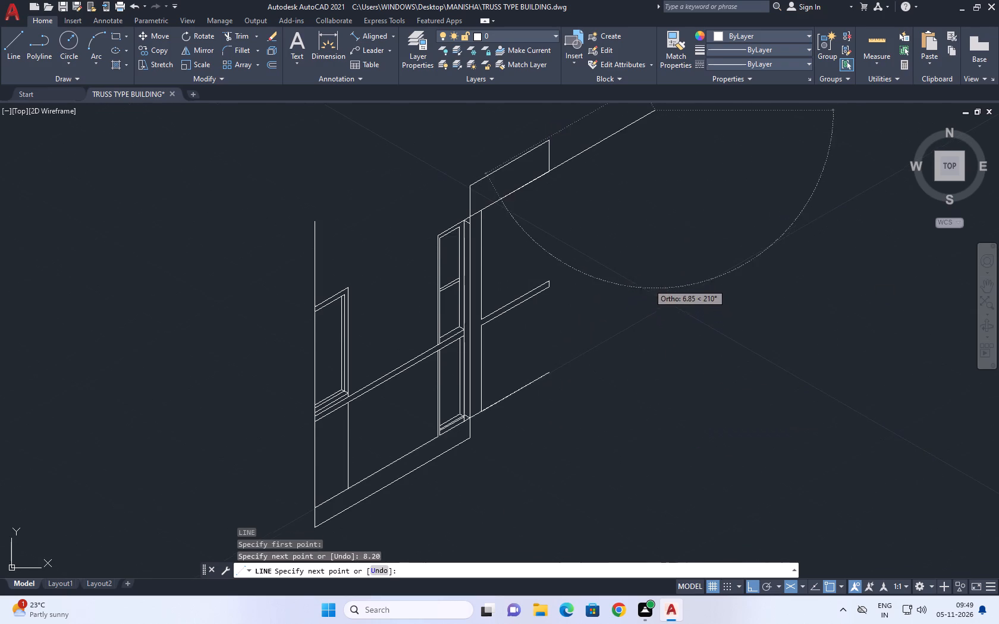
{"action": "middle_click_drag", "start_coordinate": [648, 285], "coordinate": [648, 319]}
{"action": "key", "text": "F5"}
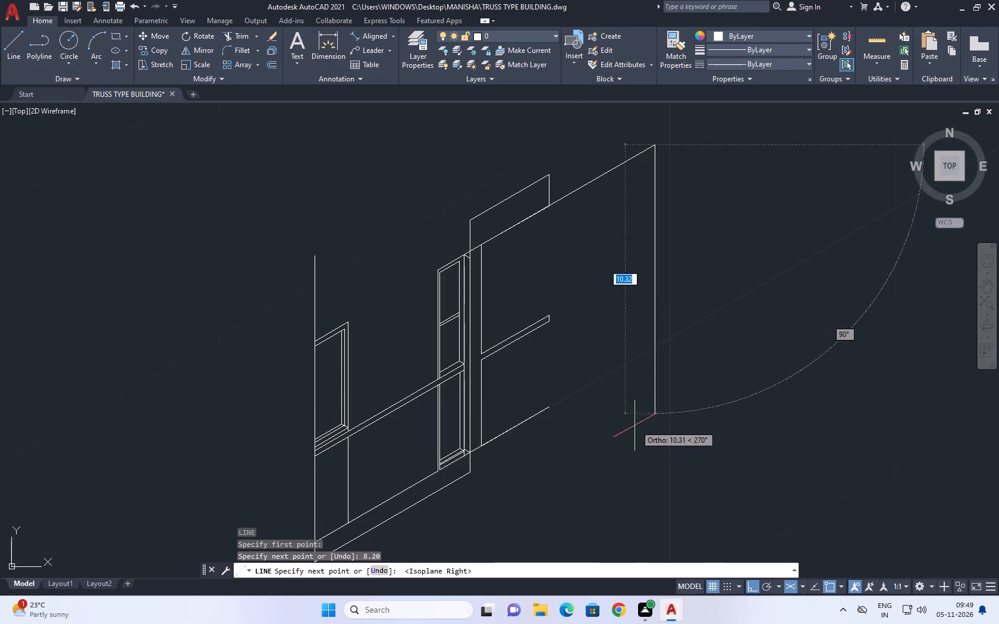
{"action": "left_click", "coordinate": [634, 426]}
{"action": "key", "text": "Escape"}
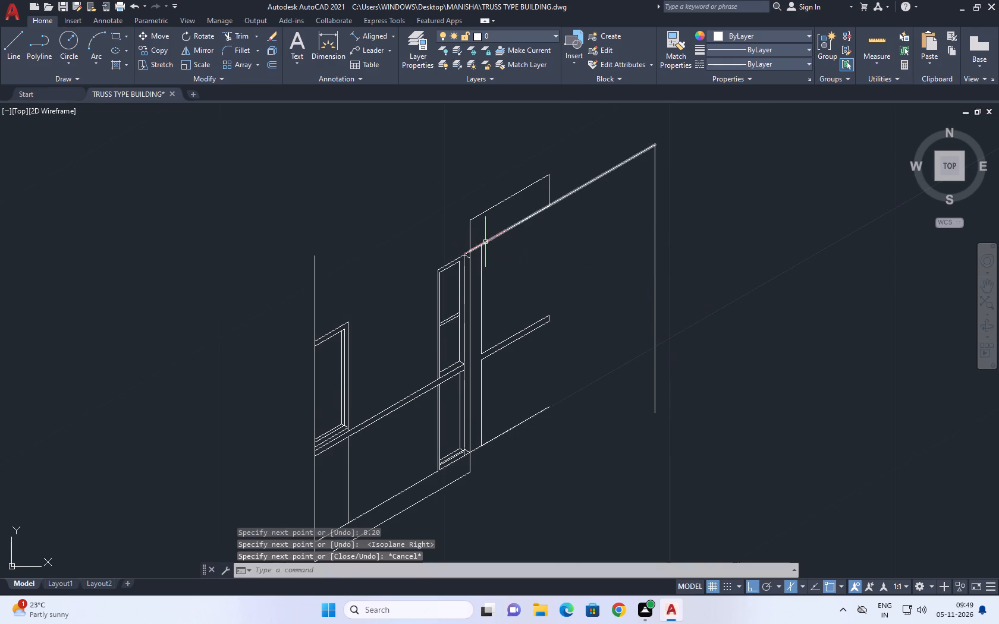
Erase the 8.20 sloping guide line, keeping the new far vertical.
{"action": "left_click", "coordinate": [485, 242]}
{"action": "middle_click_drag", "start_coordinate": [548, 261], "coordinate": [563, 290]}
{"action": "key", "text": "Delete"}
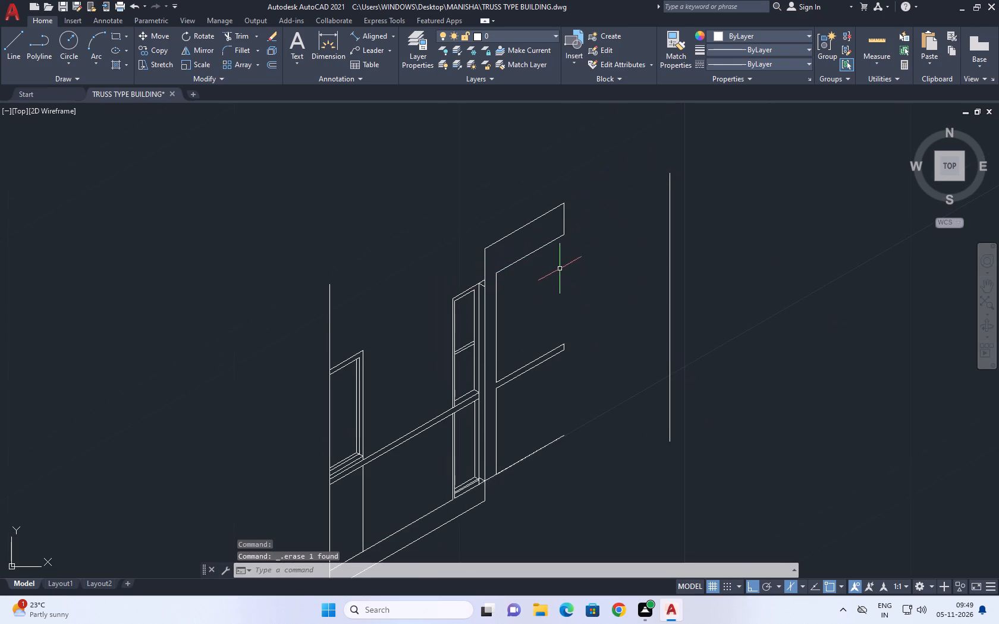
Move the top strip's short end vertical by its lower endpoint to the upper end of the new far vertical.
{"action": "middle_click_drag", "start_coordinate": [571, 261], "coordinate": [583, 293]}
{"action": "scroll", "coordinate": [578, 257], "scroll_direction": "up", "scroll_amount": 1}
{"action": "left_click", "coordinate": [590, 238]}
{"action": "left_click_drag", "start_coordinate": [566, 250], "coordinate": [561, 254]}
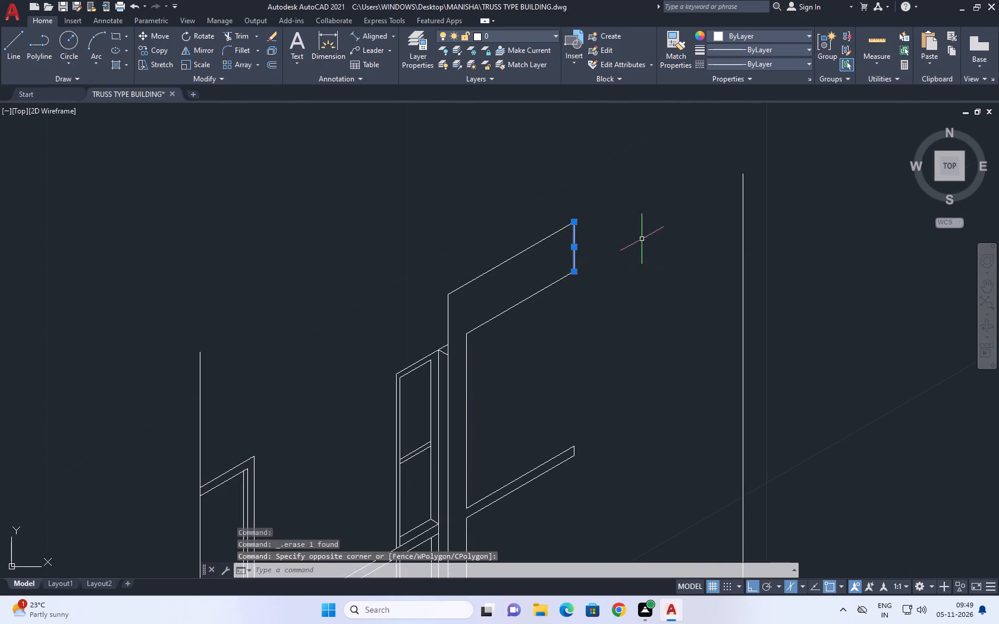
{"action": "middle_click_drag", "start_coordinate": [669, 238], "coordinate": [583, 262]}
{"action": "key", "text": "m"}
{"action": "key", "text": "space"}
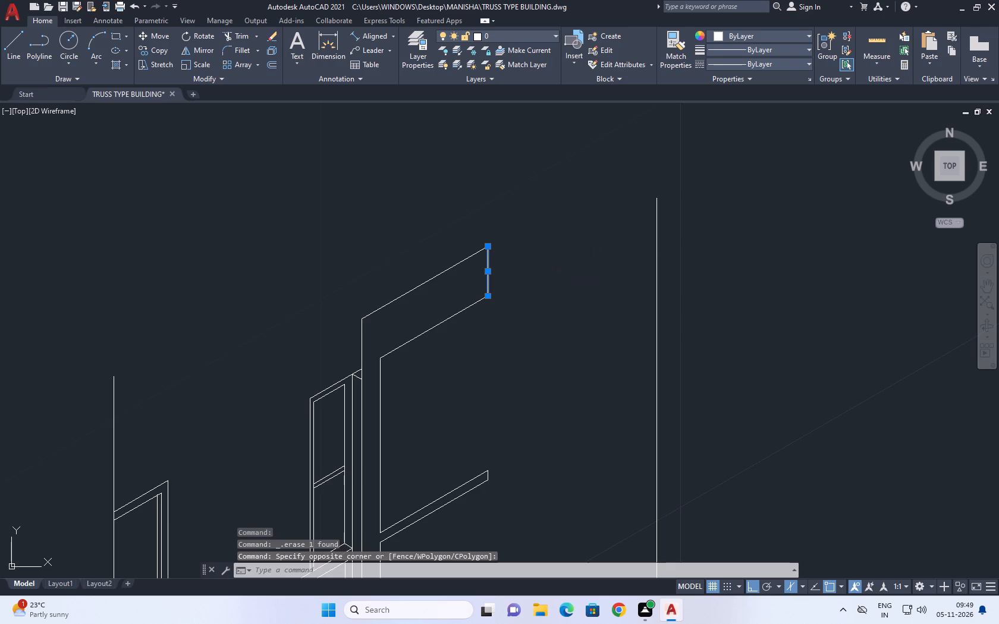
{"action": "left_click", "coordinate": [486, 294]}
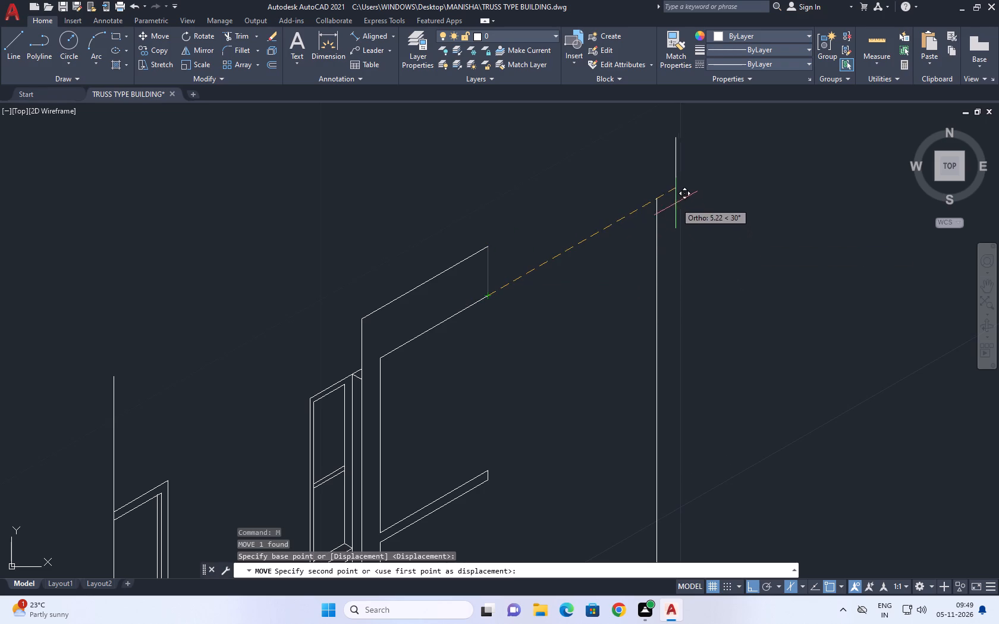
{"action": "left_click", "coordinate": [655, 197]}
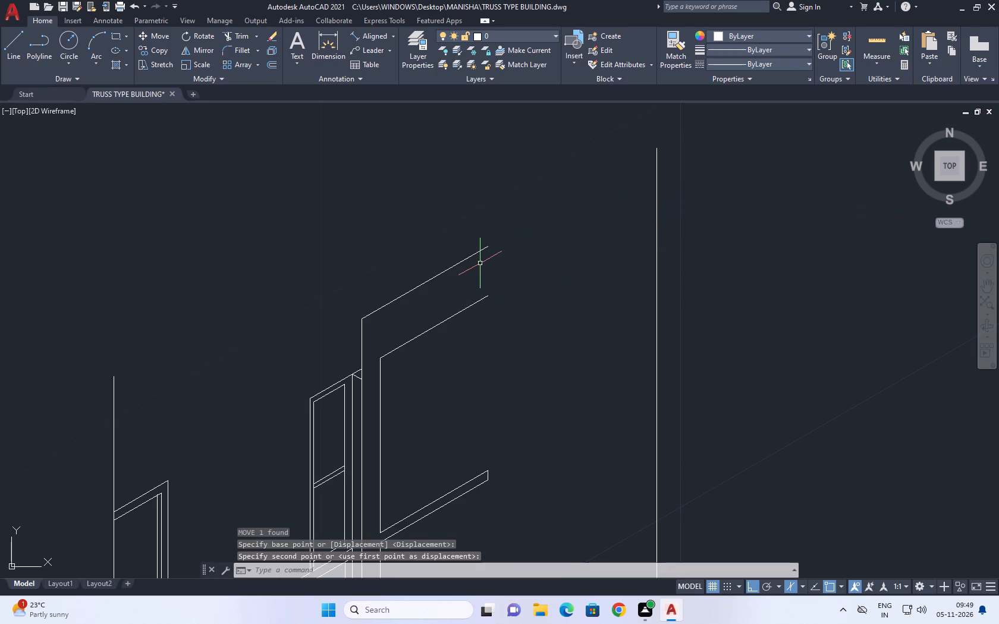
Fillet the tall section's top sloping edge with the new far vertical at radius 0 to form a sharp corner.
{"action": "middle_click_drag", "start_coordinate": [552, 237], "coordinate": [560, 279]}
{"action": "key", "text": "f"}
{"action": "key", "text": "space"}
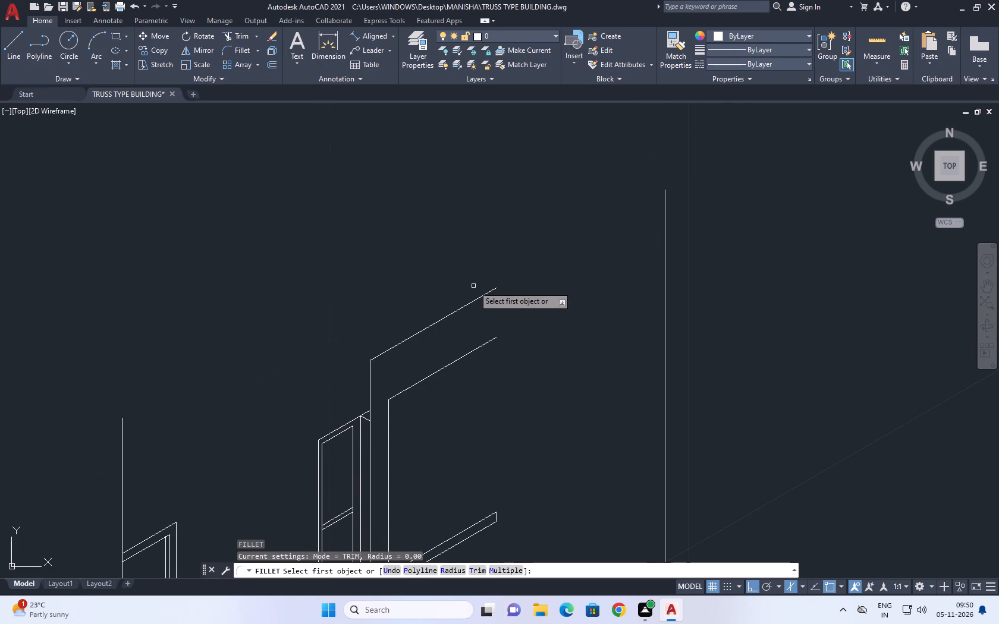
{"action": "left_click", "coordinate": [473, 303]}
{"action": "left_click", "coordinate": [664, 325]}
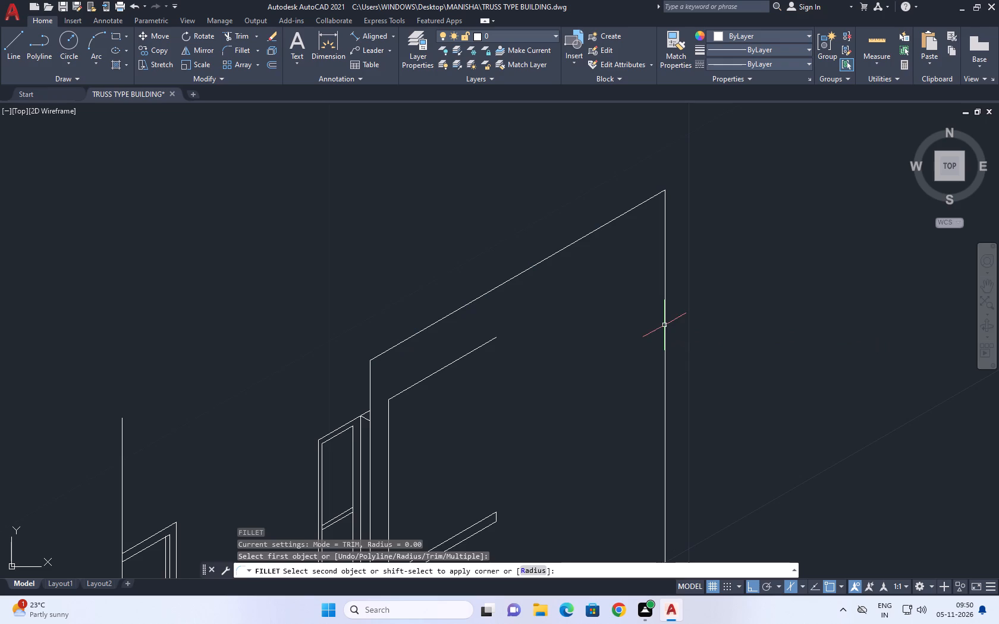
Erase the short strip-end vertical overlapping the far vertical at the top corner.
{"action": "left_click_drag", "start_coordinate": [643, 156], "coordinate": [643, 162]}
{"action": "left_click", "coordinate": [707, 357]}
{"action": "key", "text": "Delete"}
Extend the top strip's lower sloping edge to the new far vertical.
{"action": "middle_click_drag", "start_coordinate": [596, 338], "coordinate": [611, 312]}
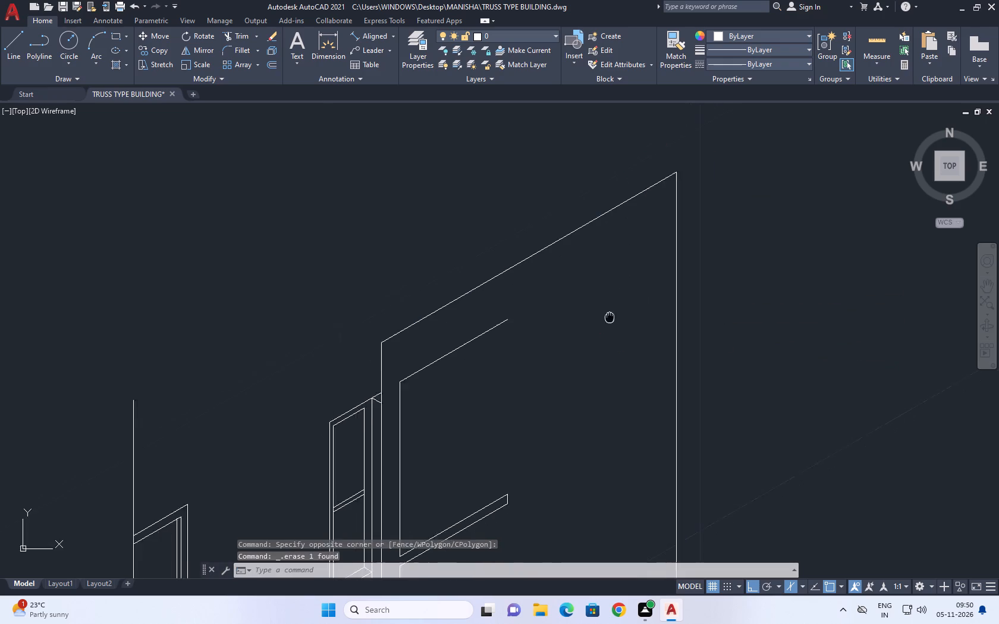
{"action": "middle_click_drag", "start_coordinate": [611, 312], "coordinate": [619, 288]}
{"action": "key", "text": "r"}
{"action": "key", "text": "Escape"}
{"action": "key", "text": "e"}
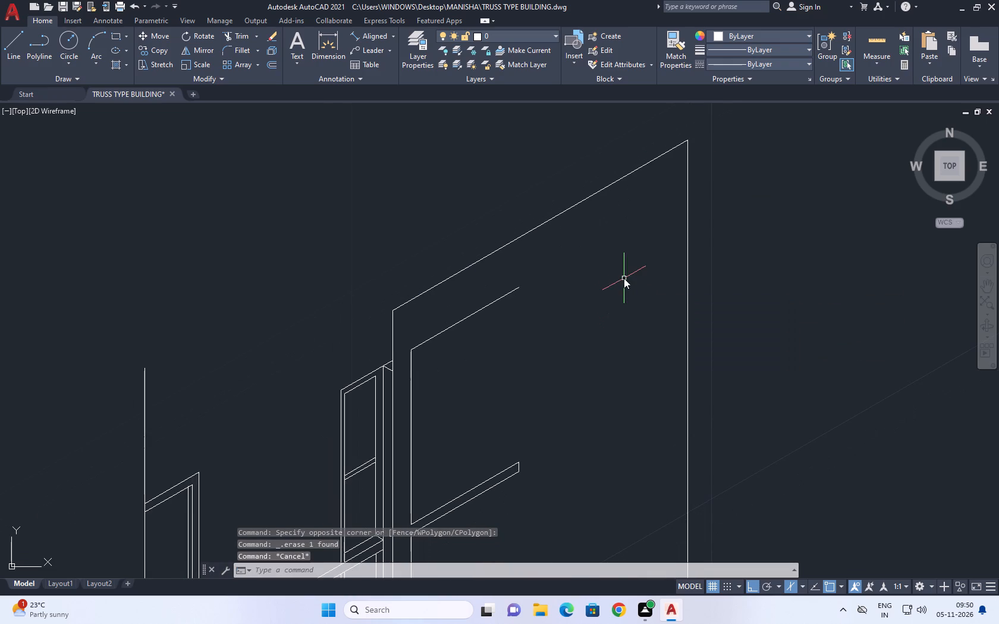
{"action": "key", "text": "x"}
{"action": "key", "text": "space"}
{"action": "left_click", "coordinate": [498, 295]}
{"action": "left_click_drag", "start_coordinate": [514, 307], "coordinate": [518, 313]}
{"action": "scroll", "coordinate": [560, 301], "scroll_direction": "down", "scroll_amount": 3}
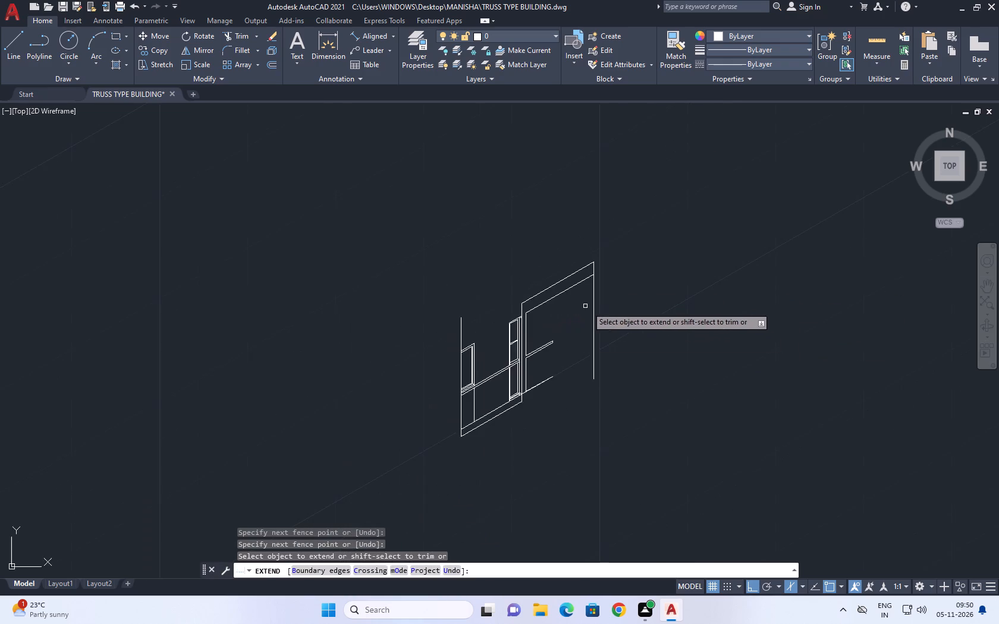
{"action": "middle_click_drag", "start_coordinate": [595, 327], "coordinate": [604, 294]}
{"action": "scroll", "coordinate": [605, 289], "scroll_direction": "up", "scroll_amount": 1}
{"action": "key", "text": "Escape"}
Extend both sloping lines of the tall section's middle band to the new far vertical.
{"action": "scroll", "coordinate": [489, 285], "scroll_direction": "up", "scroll_amount": 3}
{"action": "middle_click_drag", "start_coordinate": [885, 305], "coordinate": [783, 293]}
{"action": "middle_click_drag", "start_coordinate": [669, 330], "coordinate": [689, 297]}
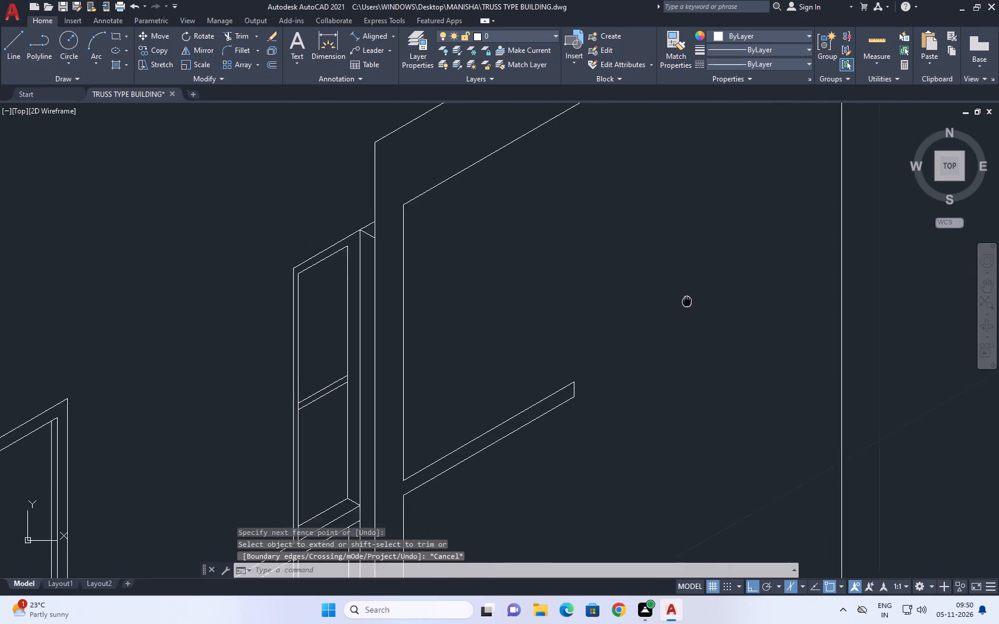
{"action": "middle_click_drag", "start_coordinate": [689, 297], "coordinate": [719, 275]}
{"action": "middle_click_drag", "start_coordinate": [638, 319], "coordinate": [675, 325]}
{"action": "type", "text": "EX"}
{"action": "key", "text": "space"}
{"action": "scroll", "coordinate": [675, 325], "scroll_direction": "down", "scroll_amount": 2}
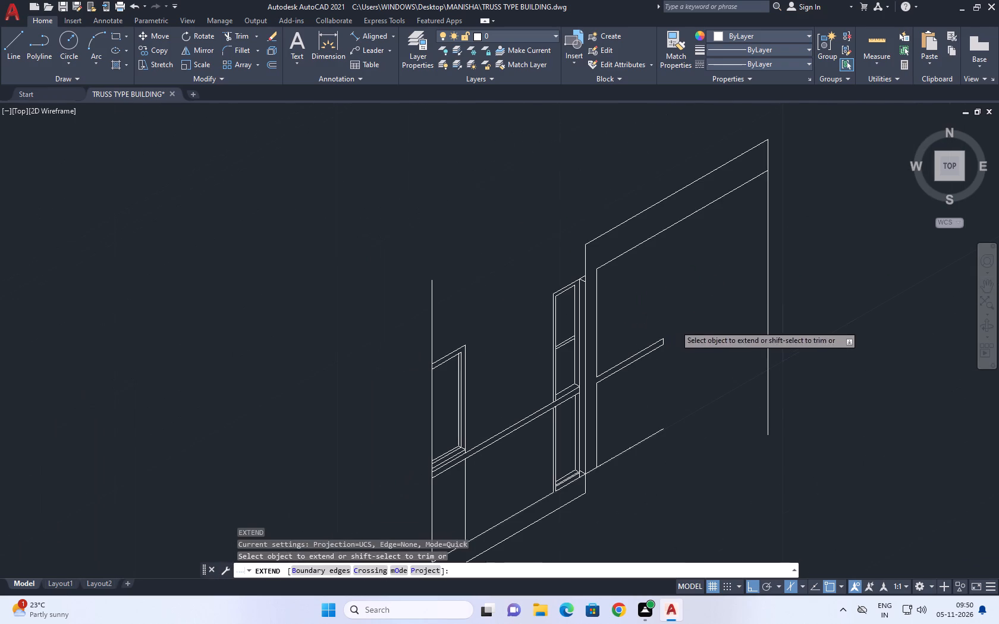
{"action": "left_click", "coordinate": [650, 335]}
{"action": "left_click", "coordinate": [665, 370]}
{"action": "key", "text": "Escape"}
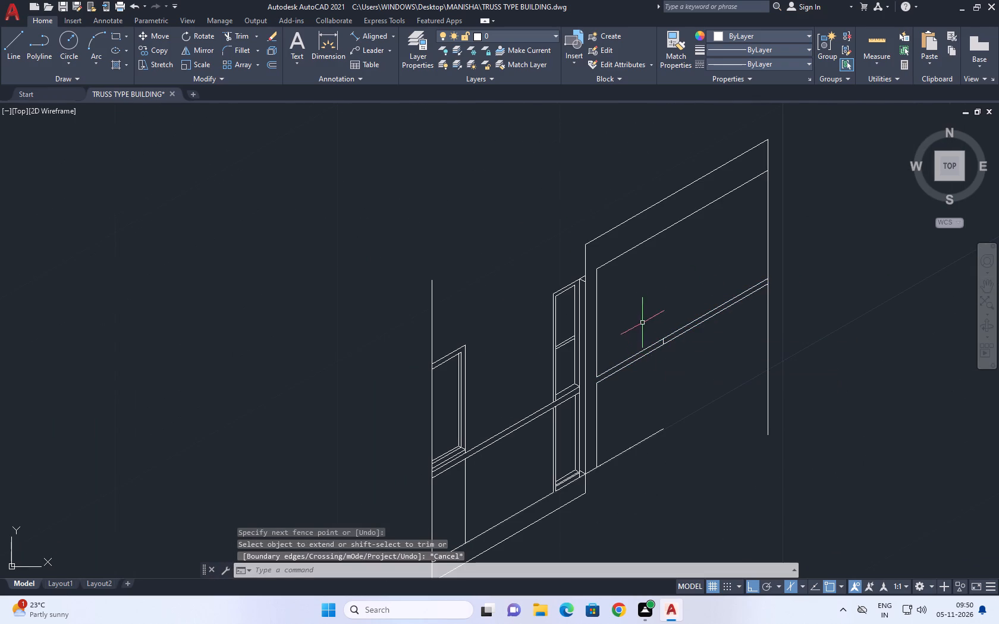
Erase the short vertical left across the band at its old end.
{"action": "left_click", "coordinate": [642, 323]}
{"action": "left_click", "coordinate": [687, 396]}
{"action": "key", "text": "Delete"}
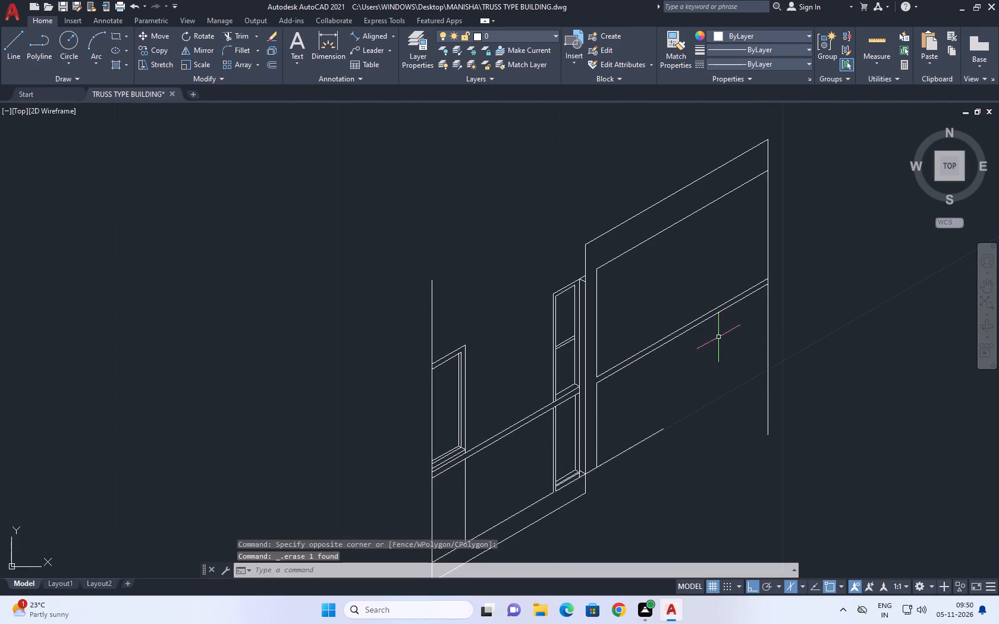
Move the opening's two near inner verticals, above and below the band, 0.025 up along the 30° slope.
{"action": "middle_click_drag", "start_coordinate": [715, 320], "coordinate": [715, 330]}
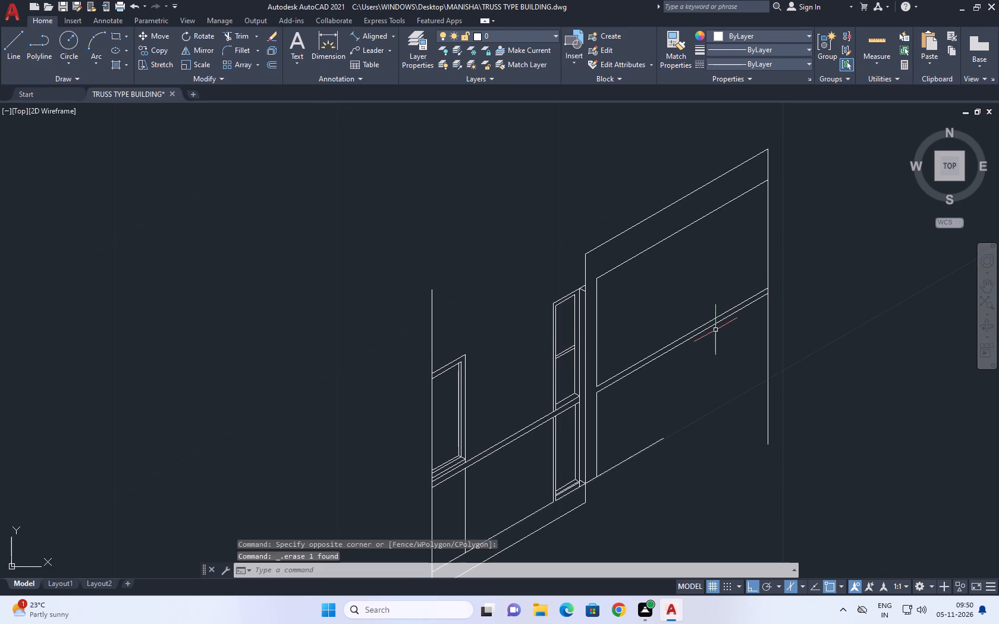
{"action": "middle_click_drag", "start_coordinate": [622, 330], "coordinate": [630, 338]}
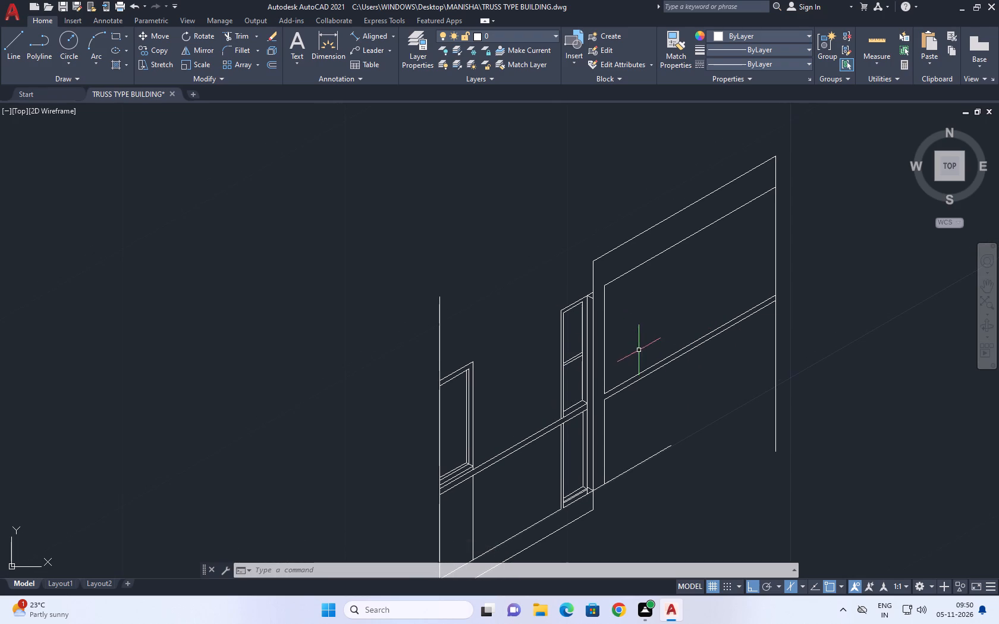
{"action": "left_click", "coordinate": [605, 332]}
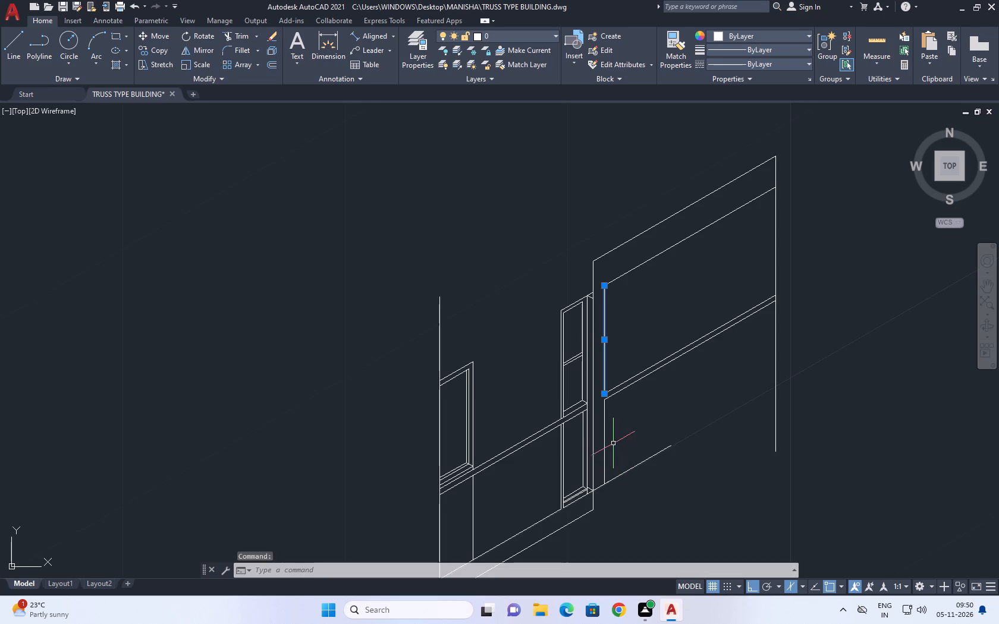
{"action": "left_click", "coordinate": [612, 433]}
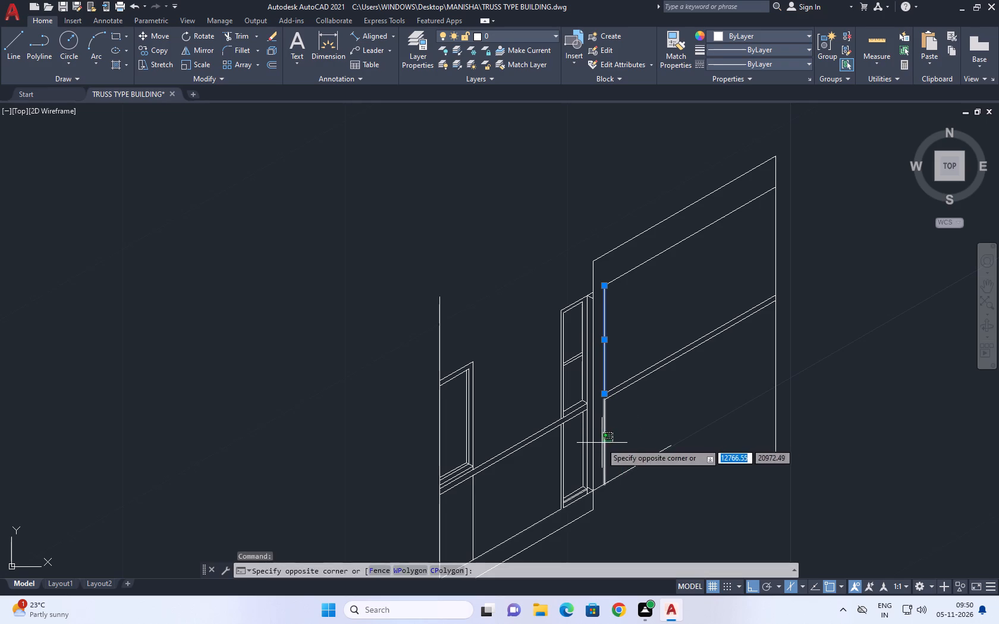
{"action": "left_click", "coordinate": [601, 443]}
{"action": "middle_click_drag", "start_coordinate": [663, 433], "coordinate": [633, 429]}
{"action": "key", "text": "m"}
{"action": "key", "text": "space"}
{"action": "left_click", "coordinate": [633, 412]}
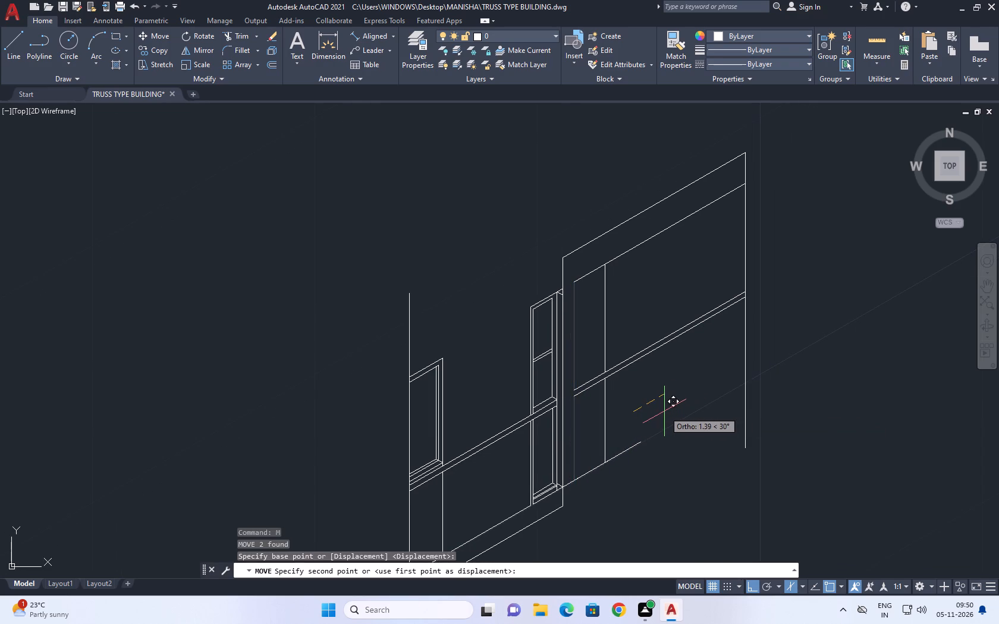
{"action": "type", "text": "0.025"}
{"action": "key", "text": "Return"}
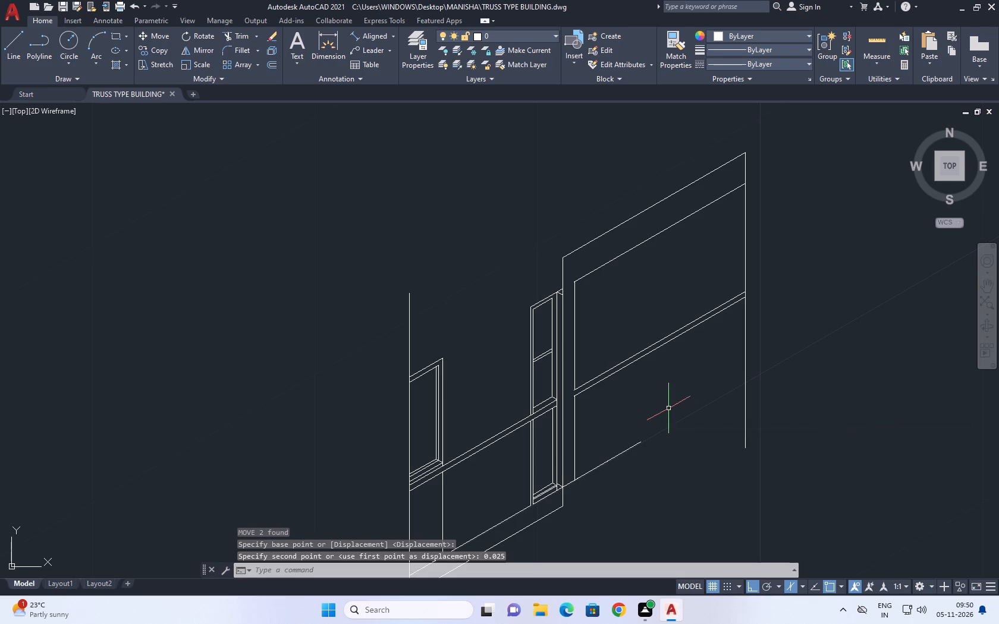
Trim the short stubs of the opening's top edge and both band lines that overhang the near inner verticals.
{"action": "type", "text": "TR"}
{"action": "key", "text": "space"}
{"action": "scroll", "coordinate": [566, 278], "scroll_direction": "up", "scroll_amount": 7}
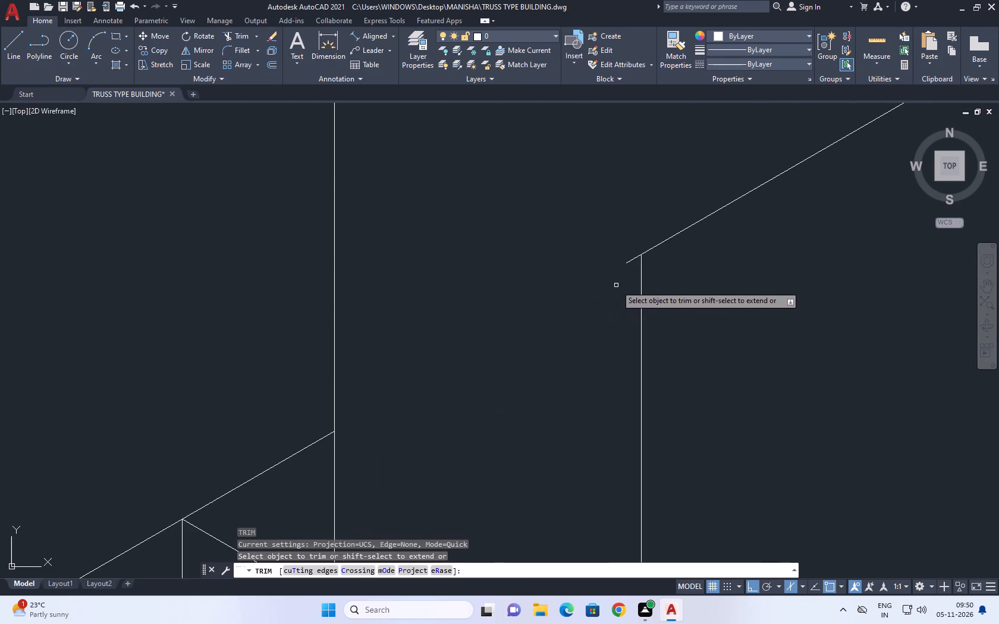
{"action": "left_click", "coordinate": [631, 263]}
{"action": "left_click", "coordinate": [631, 239]}
{"action": "scroll", "coordinate": [639, 238], "scroll_direction": "down", "scroll_amount": 6}
{"action": "scroll", "coordinate": [655, 412], "scroll_direction": "down", "scroll_amount": 6}
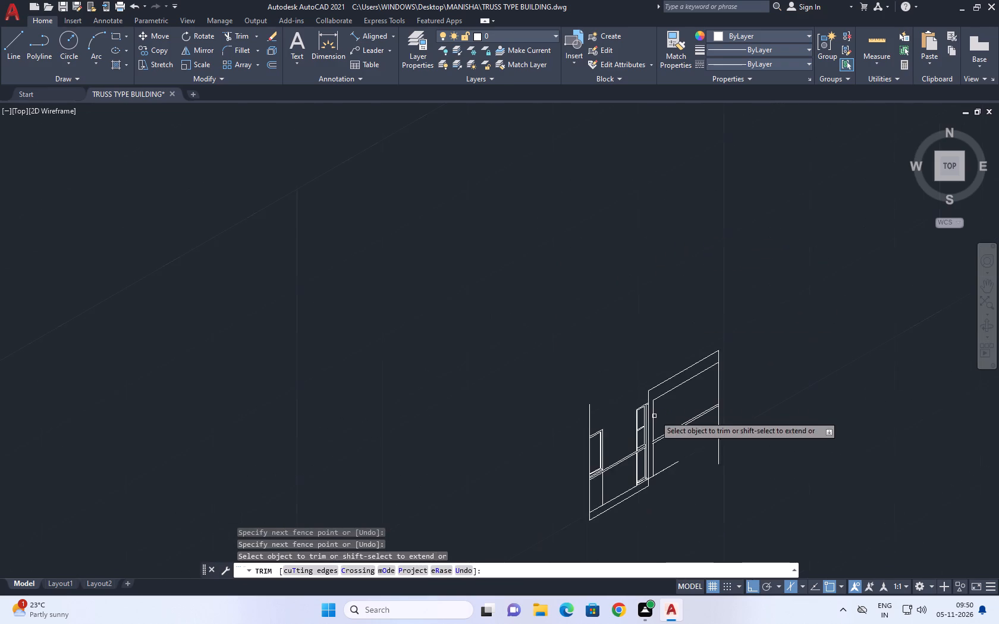
{"action": "middle_click_drag", "start_coordinate": [680, 456], "coordinate": [677, 396]}
{"action": "scroll", "coordinate": [644, 371], "scroll_direction": "up", "scroll_amount": 4}
{"action": "scroll", "coordinate": [674, 472], "scroll_direction": "up", "scroll_amount": 4}
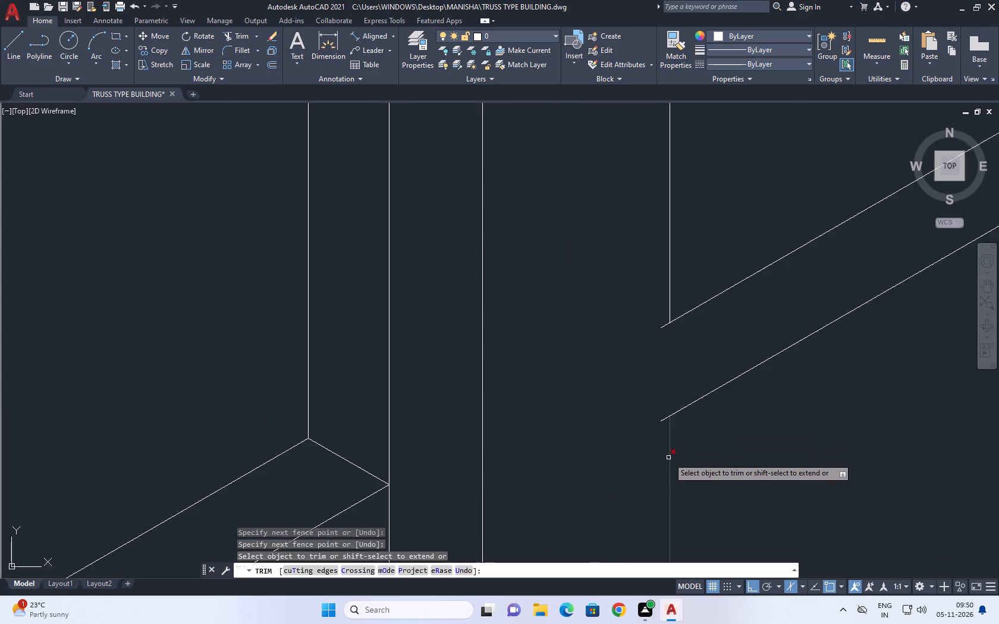
{"action": "scroll", "coordinate": [668, 457], "scroll_direction": "up", "scroll_amount": 2}
{"action": "left_click_drag", "start_coordinate": [655, 376], "coordinate": [655, 368]}
{"action": "left_click", "coordinate": [649, 336]}
{"action": "middle_click_drag", "start_coordinate": [636, 206], "coordinate": [647, 341]}
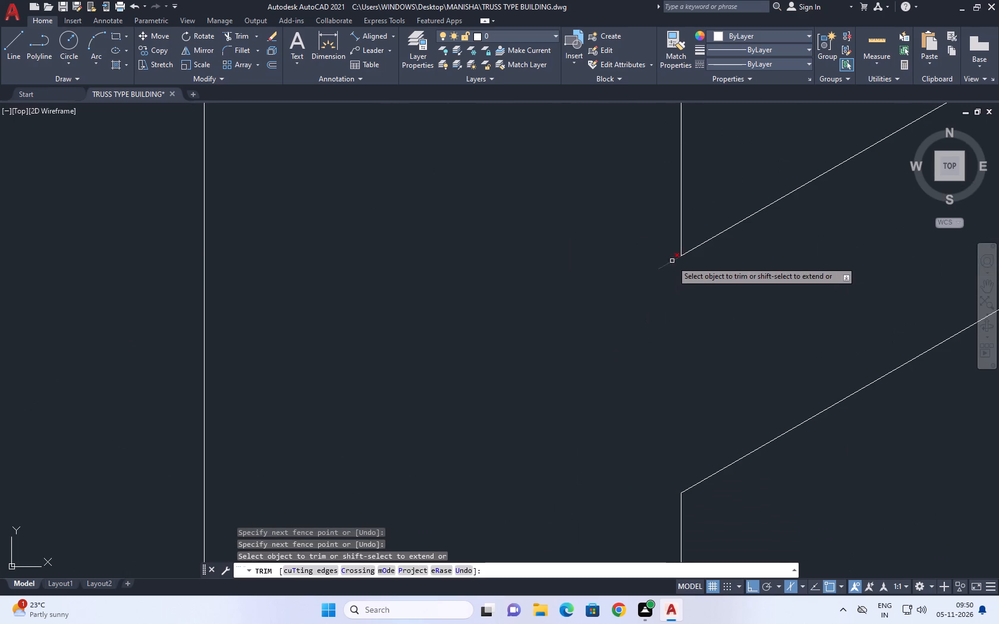
{"action": "left_click", "coordinate": [672, 261]}
{"action": "scroll", "coordinate": [659, 278], "scroll_direction": "down", "scroll_amount": 7}
{"action": "key", "text": "Escape"}
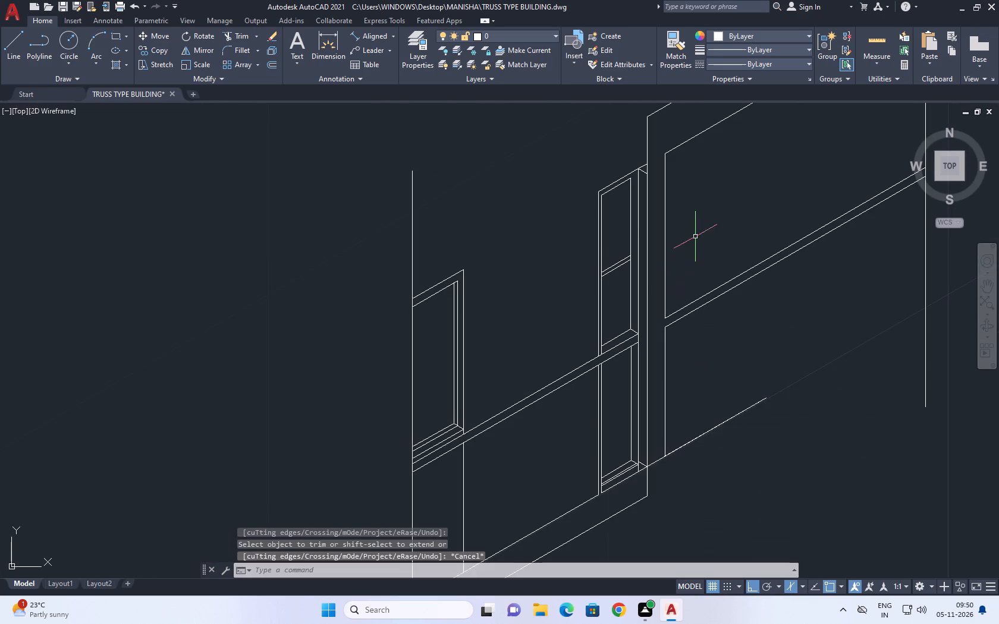
Copy the upper opening's near vertical about 3.8 up along the 30° slope, near the middle of the opening.
{"action": "middle_click_drag", "start_coordinate": [702, 230], "coordinate": [678, 386]}
{"action": "left_click_drag", "start_coordinate": [661, 339], "coordinate": [648, 354]}
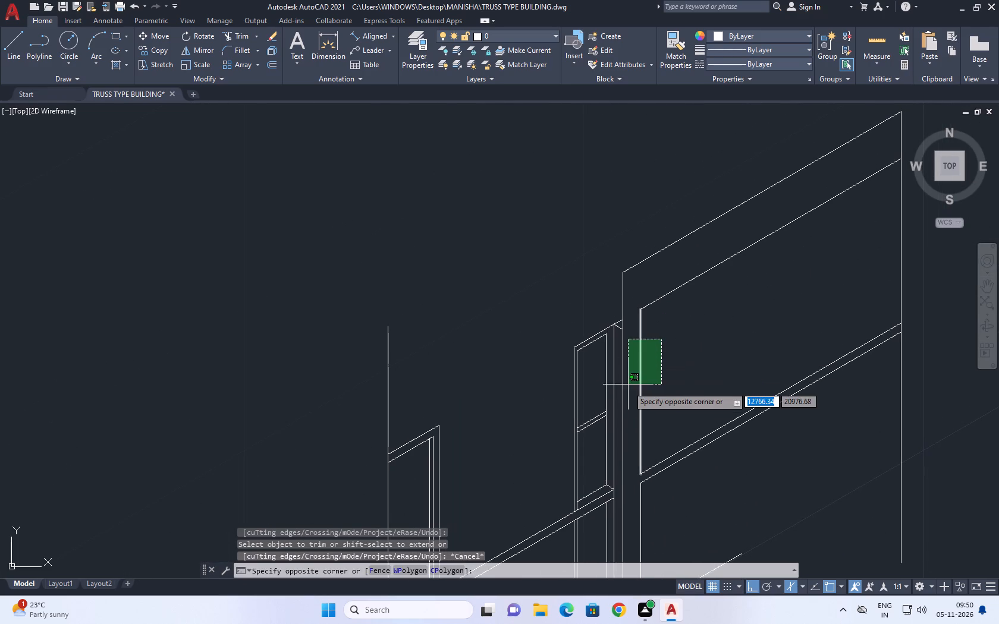
{"action": "left_click", "coordinate": [632, 404]}
{"action": "key", "text": "c"}
{"action": "key", "text": "o"}
{"action": "key", "text": "space"}
{"action": "left_click", "coordinate": [670, 379]}
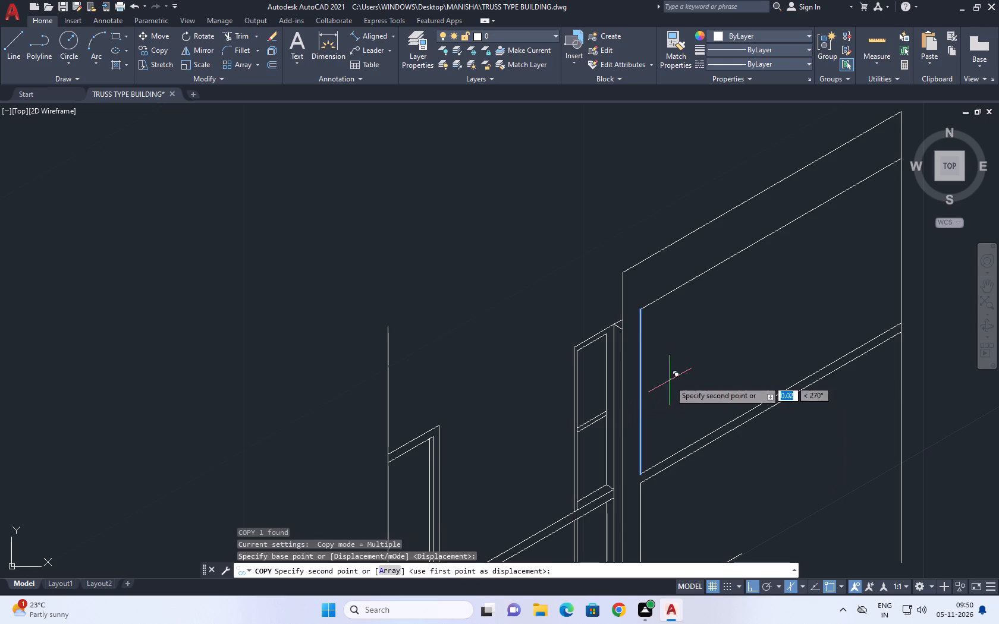
{"action": "left_click", "coordinate": [801, 330]}
{"action": "key", "text": "Escape"}
Move the copied vertical by its lower end to the midpoint of the band's upper edge.
{"action": "left_click", "coordinate": [786, 361]}
{"action": "left_click", "coordinate": [754, 357]}
{"action": "key", "text": "m"}
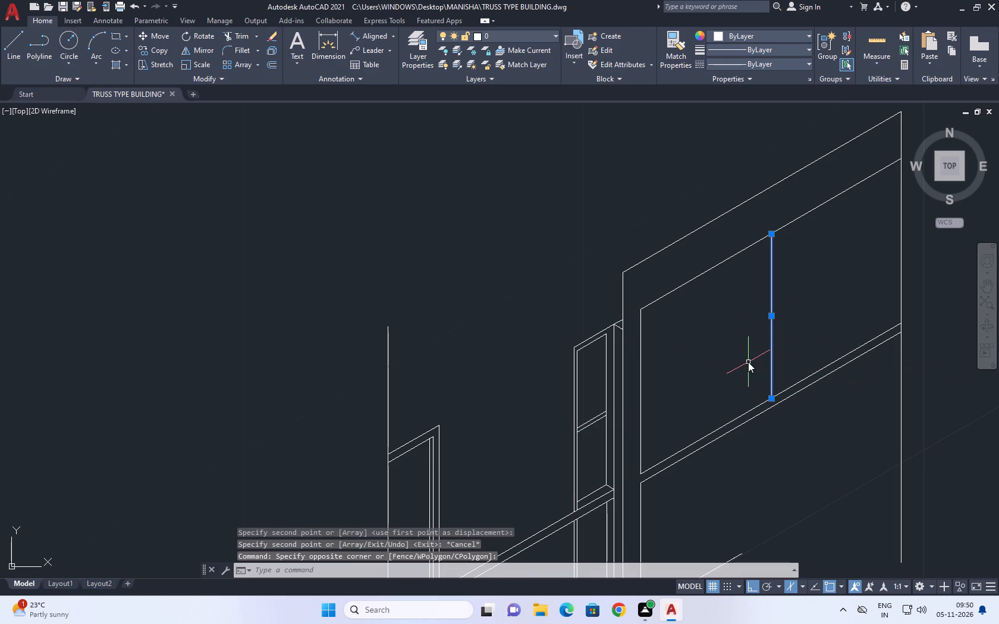
{"action": "key", "text": "space"}
{"action": "left_click", "coordinate": [769, 398]}
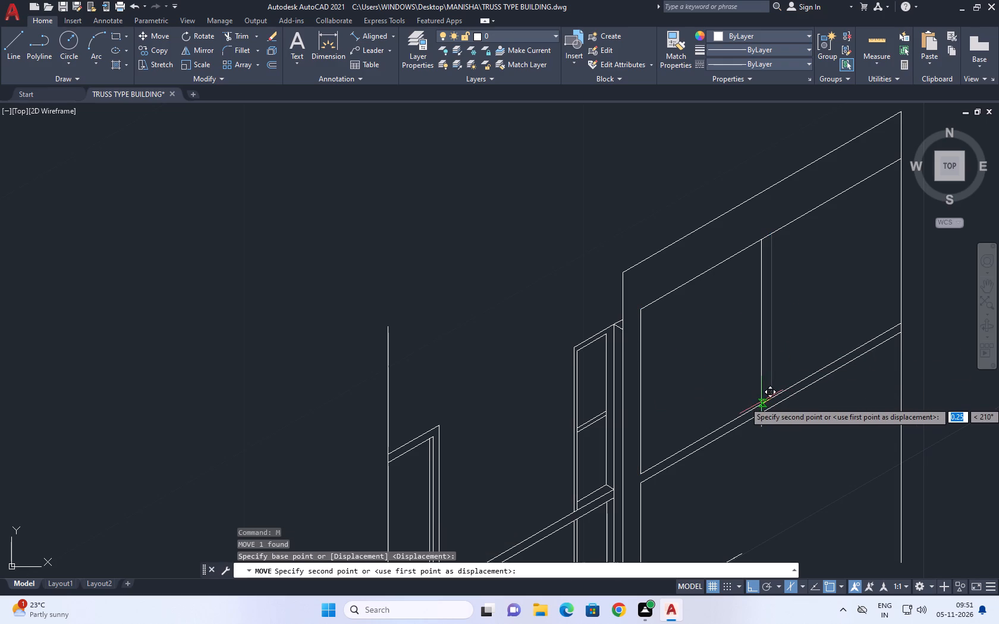
{"action": "left_click", "coordinate": [772, 396]}
Move the middle vertical about 0.2 up along the 30° slope, toward the far vertical.
{"action": "middle_click_drag", "start_coordinate": [795, 386], "coordinate": [762, 394]}
{"action": "left_click", "coordinate": [757, 352]}
{"action": "left_click", "coordinate": [717, 351]}
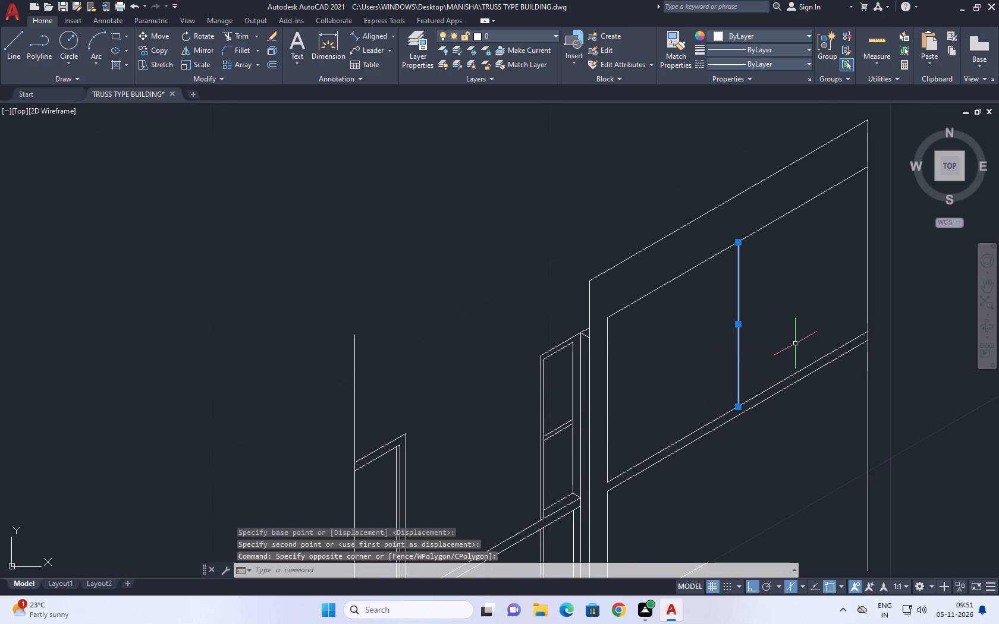
{"action": "middle_click_drag", "start_coordinate": [790, 348], "coordinate": [756, 362]}
{"action": "key", "text": "m"}
{"action": "key", "text": "space"}
{"action": "scroll", "coordinate": [758, 341], "scroll_direction": "up", "scroll_amount": 2}
{"action": "left_click", "coordinate": [740, 343]}
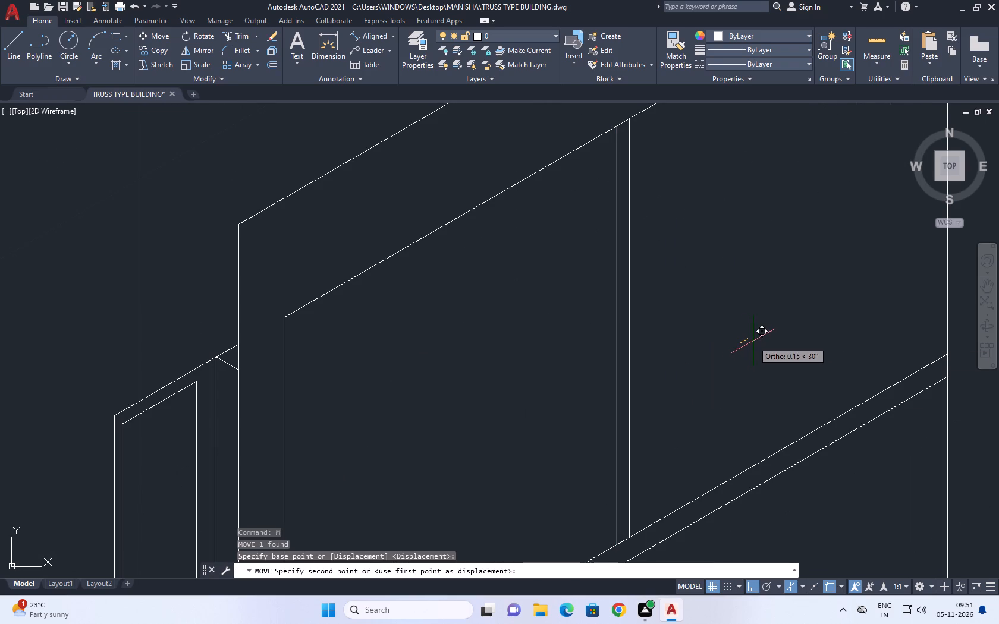
{"action": "left_click", "coordinate": [757, 340]}
Copy the middle vertical 0.4 back down along the slope to form the upper opening's central mullion.
{"action": "left_click_drag", "start_coordinate": [730, 336], "coordinate": [716, 338]}
{"action": "left_click_drag", "start_coordinate": [535, 362], "coordinate": [548, 379]}
{"action": "middle_click_drag", "start_coordinate": [634, 364], "coordinate": [734, 279]}
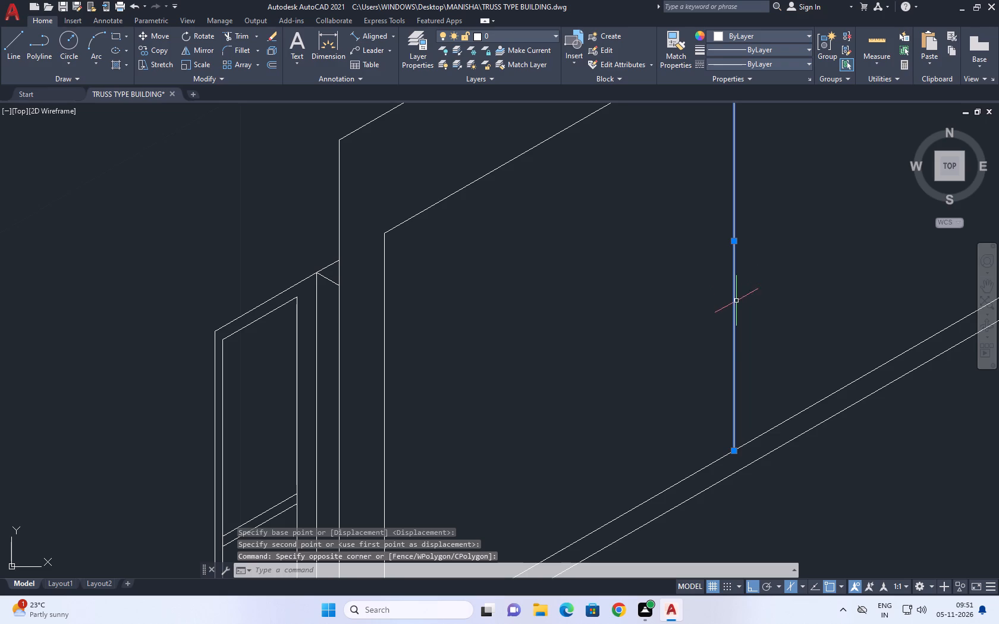
{"action": "middle_click_drag", "start_coordinate": [742, 329], "coordinate": [743, 334]}
{"action": "key", "text": "c"}
{"action": "type", "text": "O"}
{"action": "key", "text": "space"}
{"action": "left_click", "coordinate": [772, 304]}
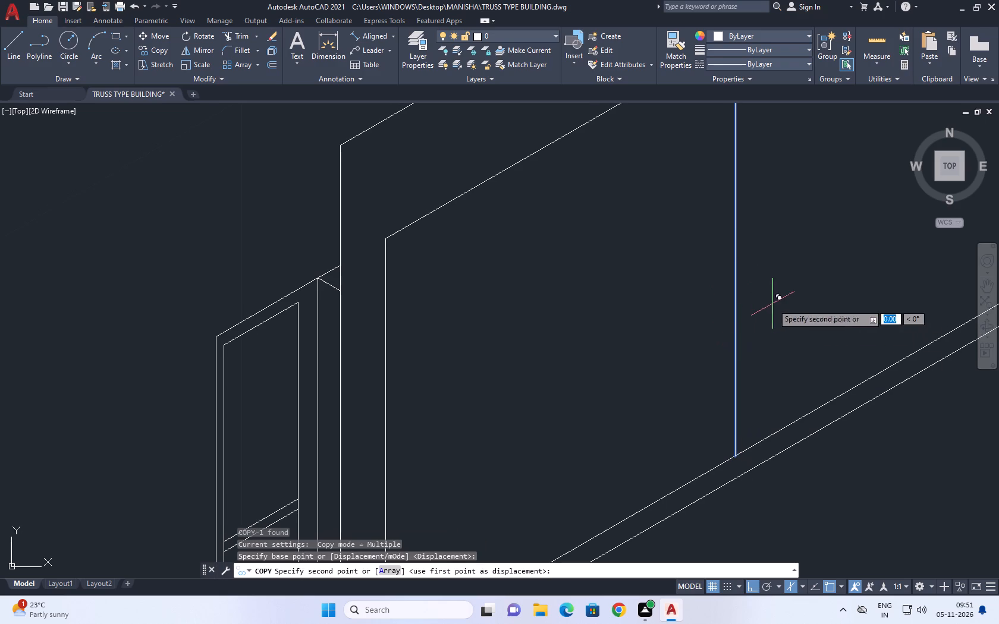
{"action": "scroll", "coordinate": [722, 326], "scroll_direction": "down", "scroll_amount": 2}
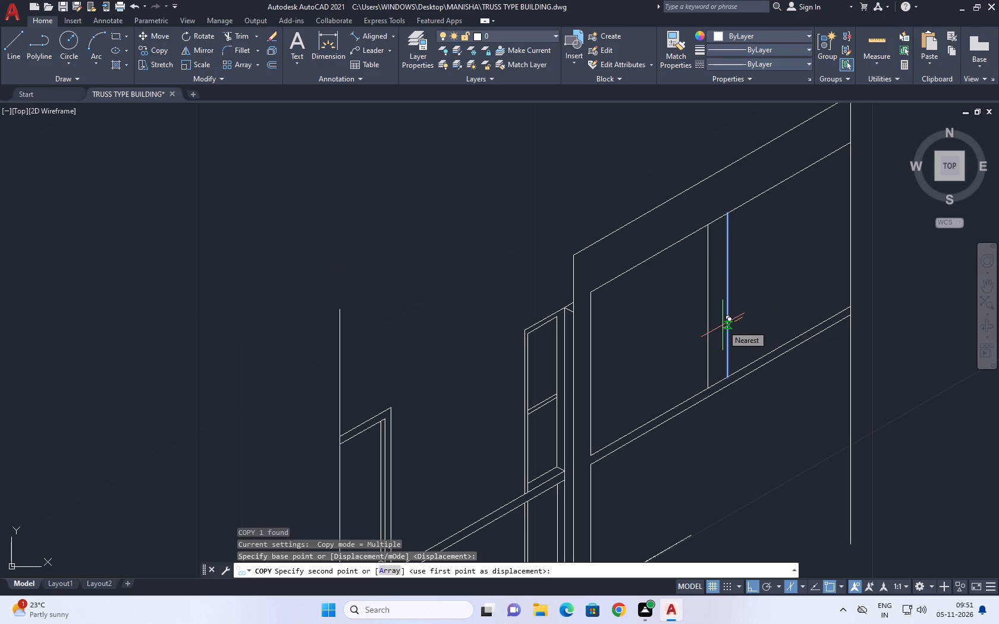
{"action": "type", "text": "0.4"}
{"action": "key", "text": "Return"}
{"action": "key", "text": "Escape"}
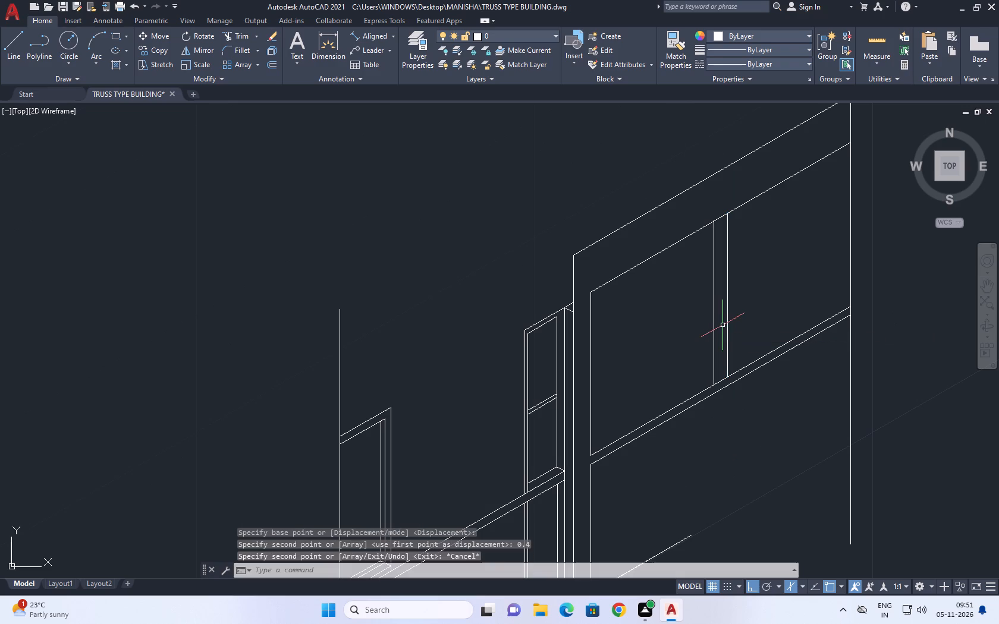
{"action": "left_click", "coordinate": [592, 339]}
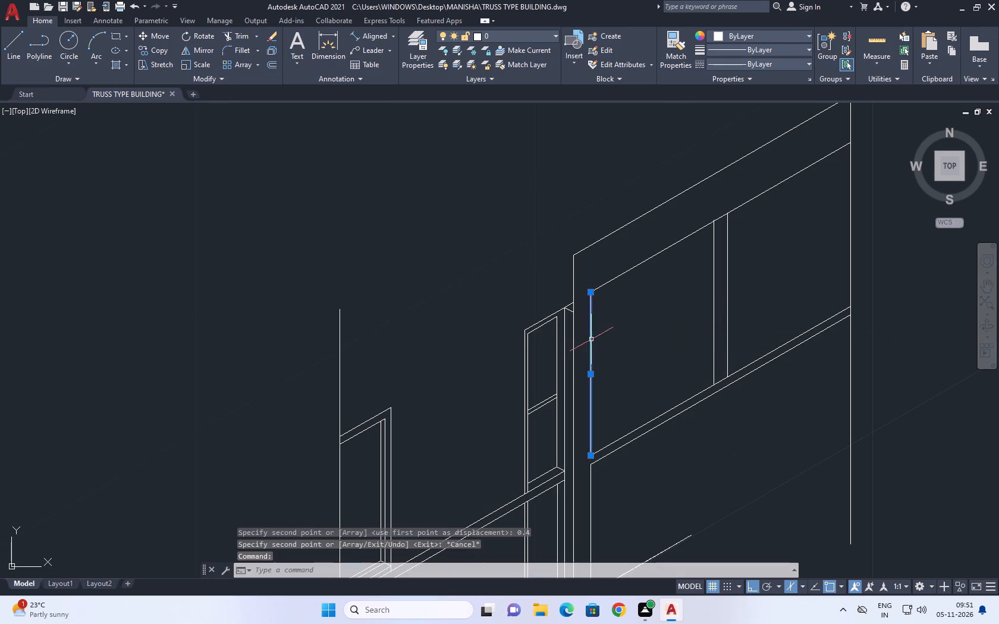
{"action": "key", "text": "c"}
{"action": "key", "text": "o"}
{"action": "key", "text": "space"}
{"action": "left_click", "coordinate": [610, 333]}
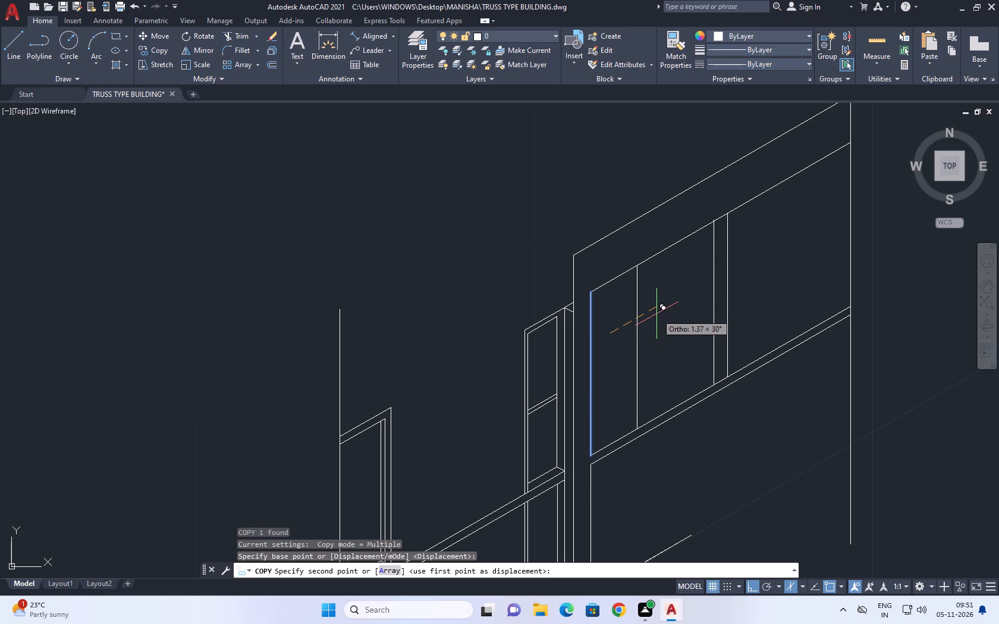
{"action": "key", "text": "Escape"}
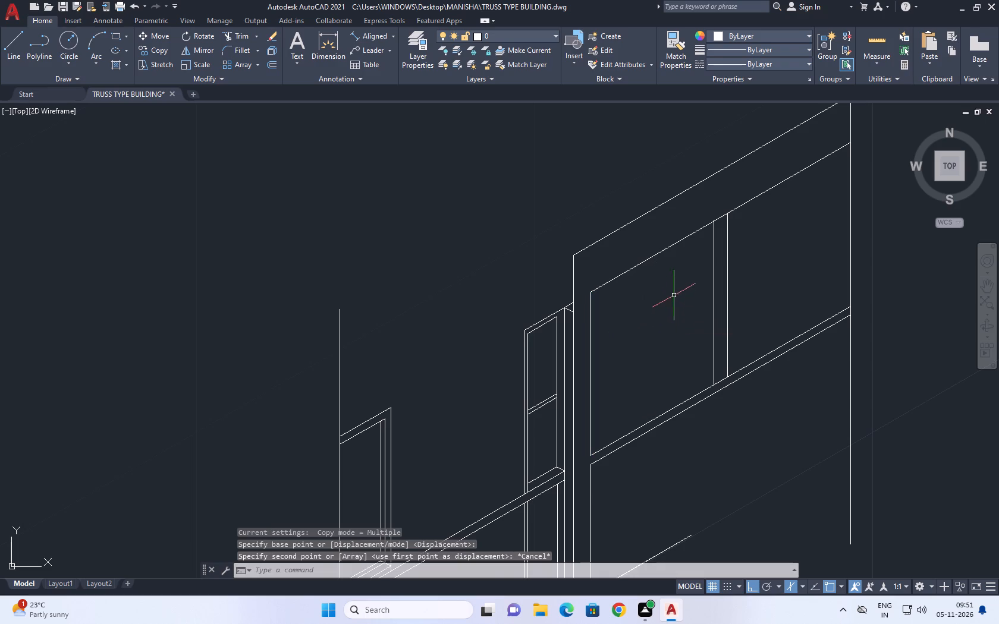
Draw a helper line along the upper opening's top edge from the central mullion's near vertical to the opening's near corner.
{"action": "scroll", "coordinate": [704, 228], "scroll_direction": "up", "scroll_amount": 2}
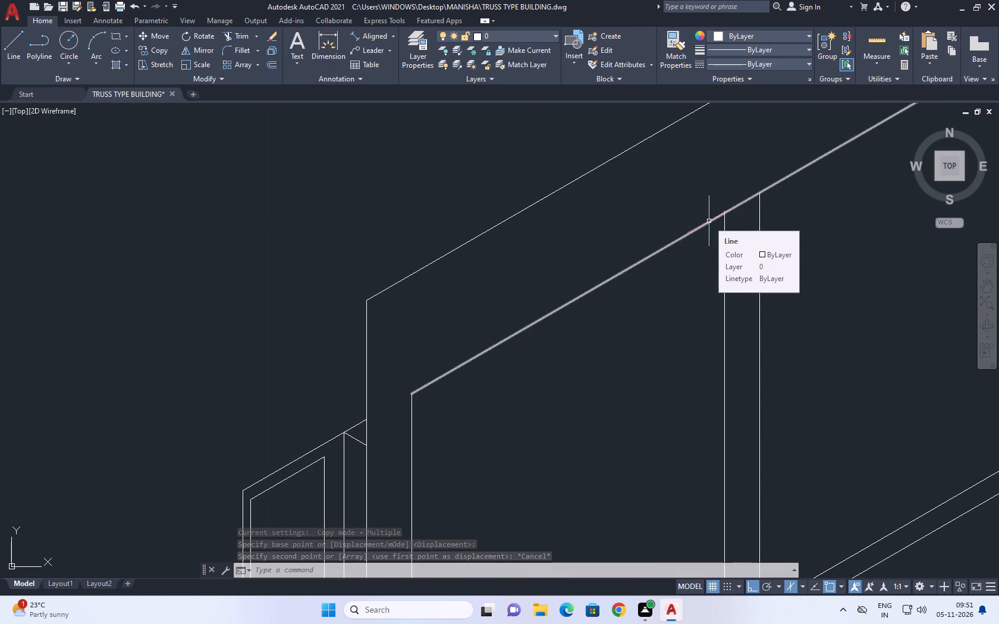
{"action": "type", "text": "L"}
{"action": "key", "text": "space"}
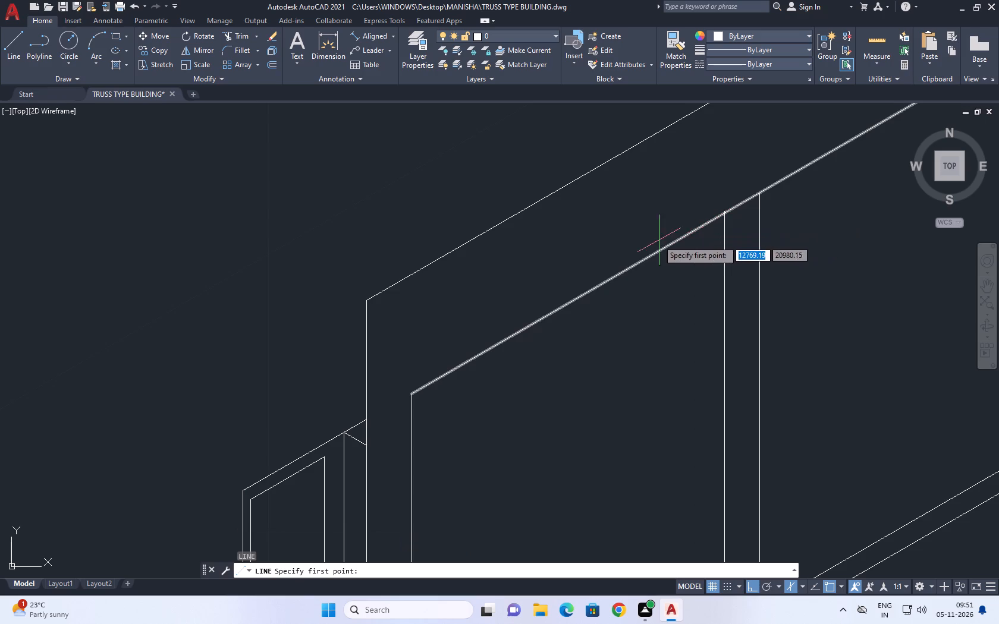
{"action": "left_click", "coordinate": [724, 216]}
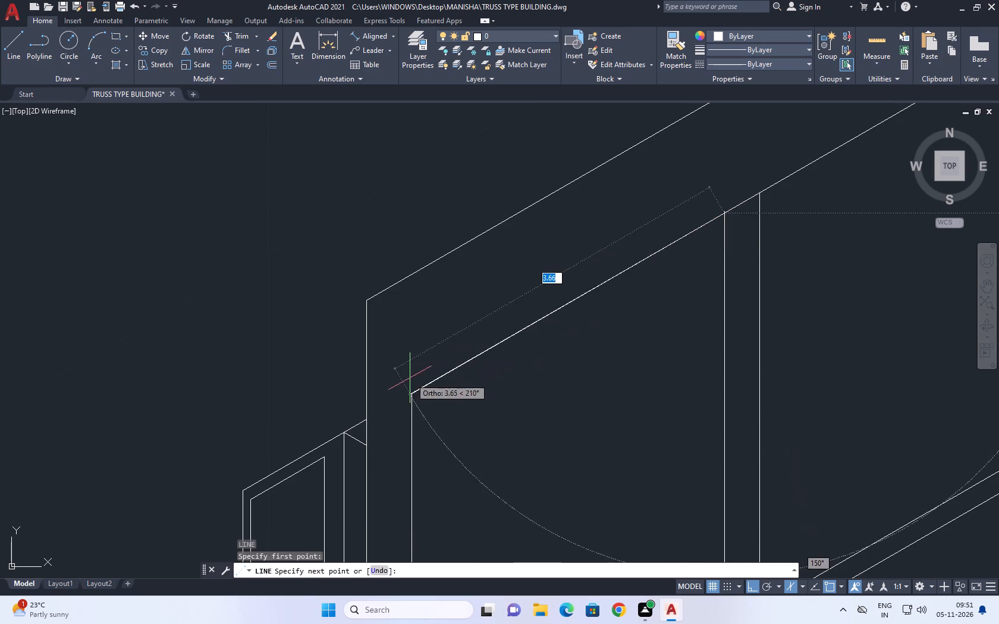
{"action": "left_click", "coordinate": [413, 391]}
{"action": "key", "text": "Escape"}
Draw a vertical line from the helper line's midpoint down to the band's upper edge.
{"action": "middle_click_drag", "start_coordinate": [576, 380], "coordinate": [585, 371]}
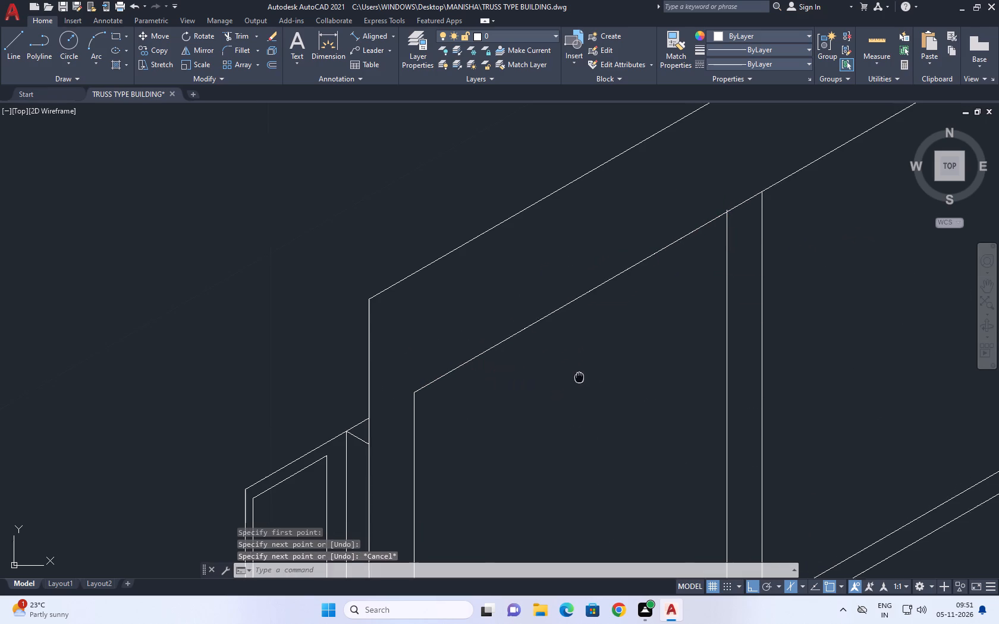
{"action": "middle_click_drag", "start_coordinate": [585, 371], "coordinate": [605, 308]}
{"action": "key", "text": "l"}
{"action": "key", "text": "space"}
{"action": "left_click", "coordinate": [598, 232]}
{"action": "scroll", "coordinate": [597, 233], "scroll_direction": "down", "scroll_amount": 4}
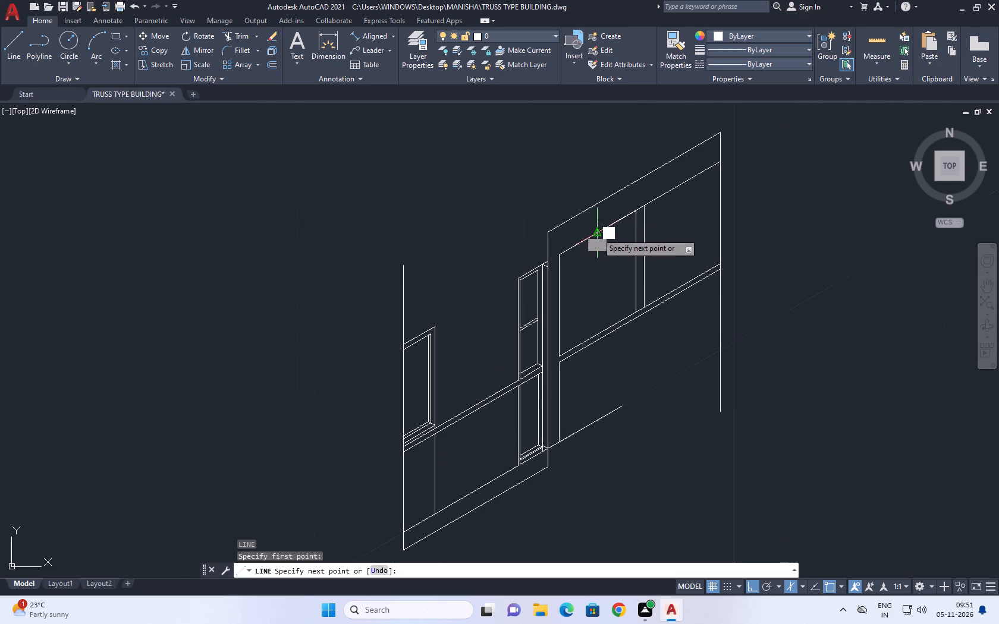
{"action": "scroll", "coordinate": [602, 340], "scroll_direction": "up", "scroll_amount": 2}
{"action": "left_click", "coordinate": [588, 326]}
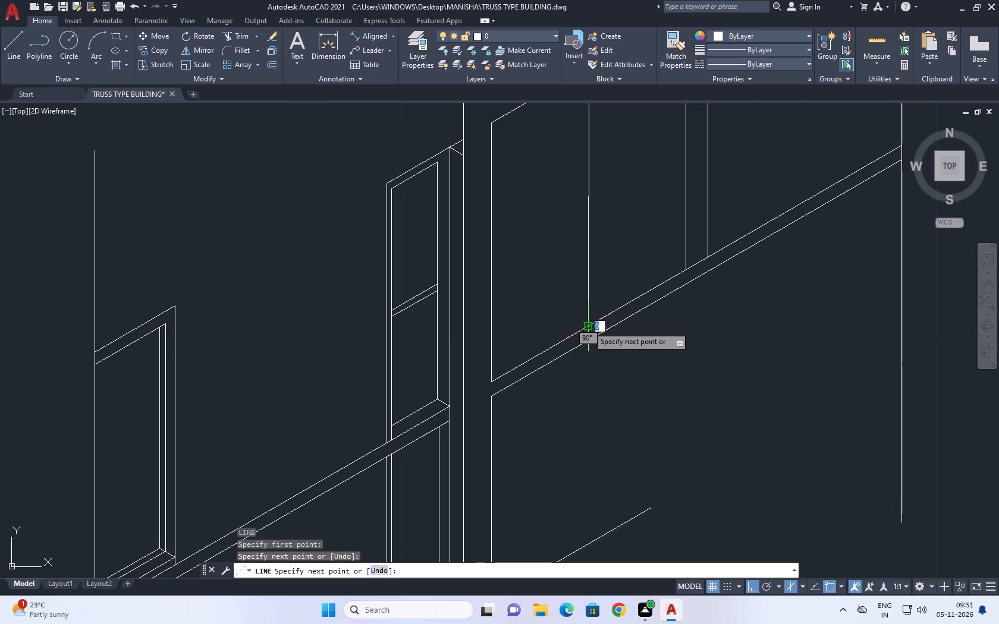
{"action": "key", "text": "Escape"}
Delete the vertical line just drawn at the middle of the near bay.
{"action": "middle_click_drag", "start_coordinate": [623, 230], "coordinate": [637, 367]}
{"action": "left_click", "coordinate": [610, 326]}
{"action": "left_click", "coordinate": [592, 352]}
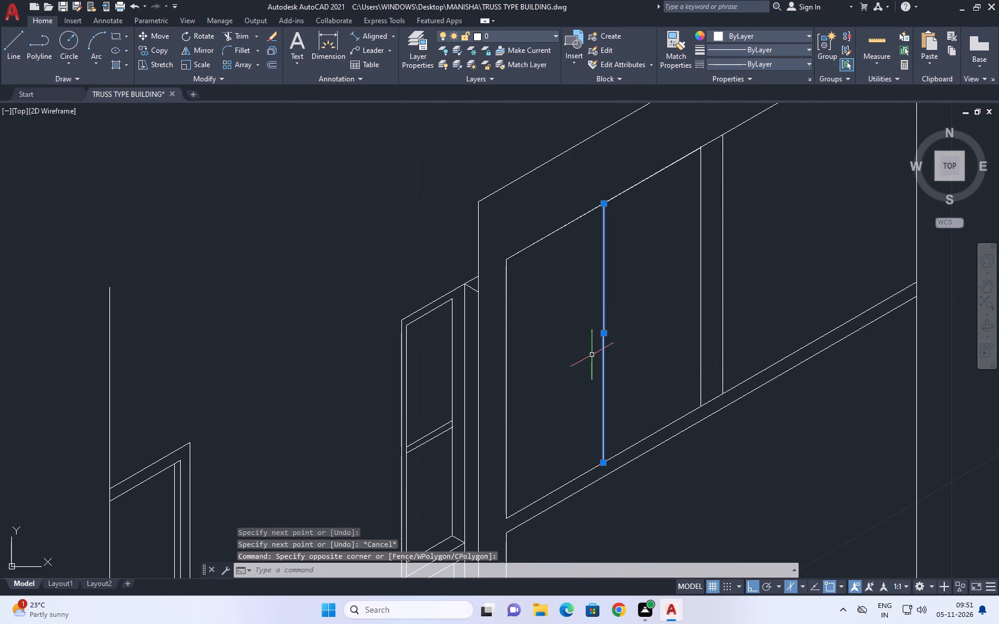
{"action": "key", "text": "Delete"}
Draw a vertical line from the helper line's midpoint straight down past both edges of the band.
{"action": "key", "text": "l"}
{"action": "key", "text": "space"}
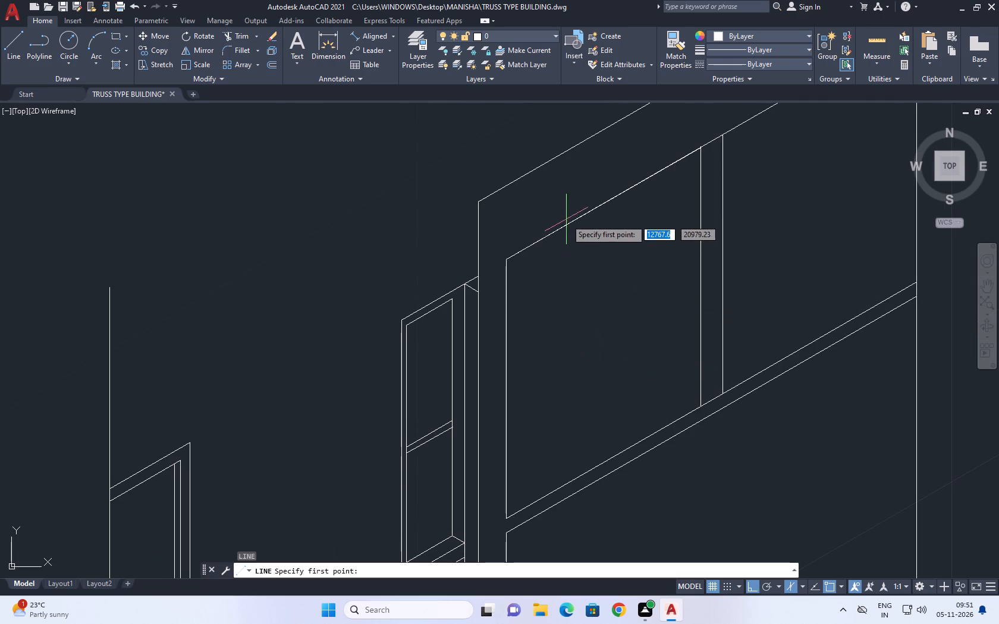
{"action": "left_click", "coordinate": [605, 203]}
{"action": "middle_click_drag", "start_coordinate": [602, 536], "coordinate": [575, 362]}
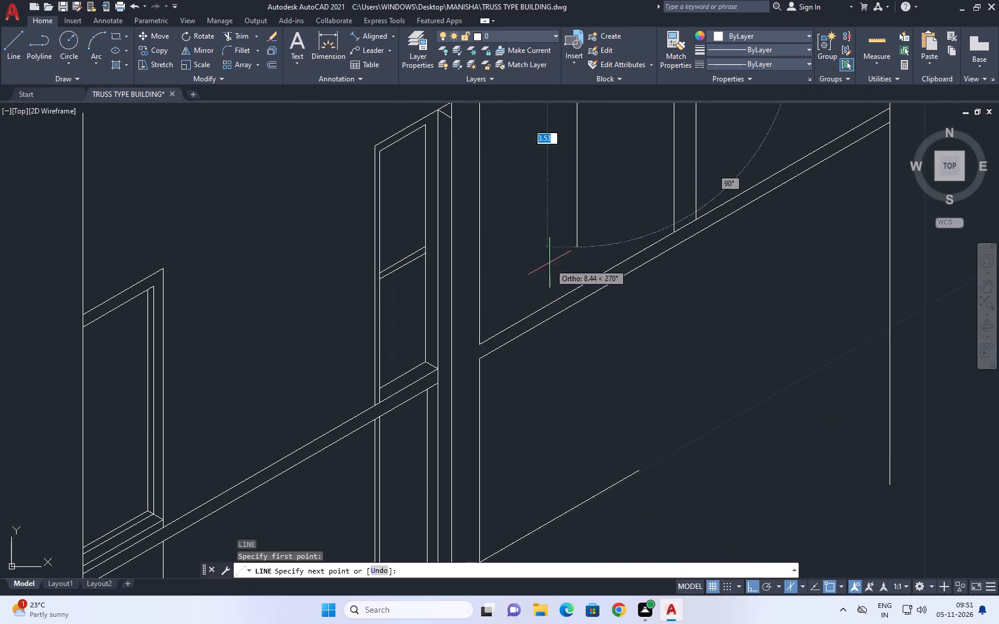
{"action": "left_click", "coordinate": [572, 349]}
{"action": "key", "text": "Escape"}
Trim the new vertical's excess below the opening so it ends at the band's upper edge.
{"action": "key", "text": "t"}
{"action": "key", "text": "r"}
{"action": "key", "text": "space"}
{"action": "left_click", "coordinate": [580, 329]}
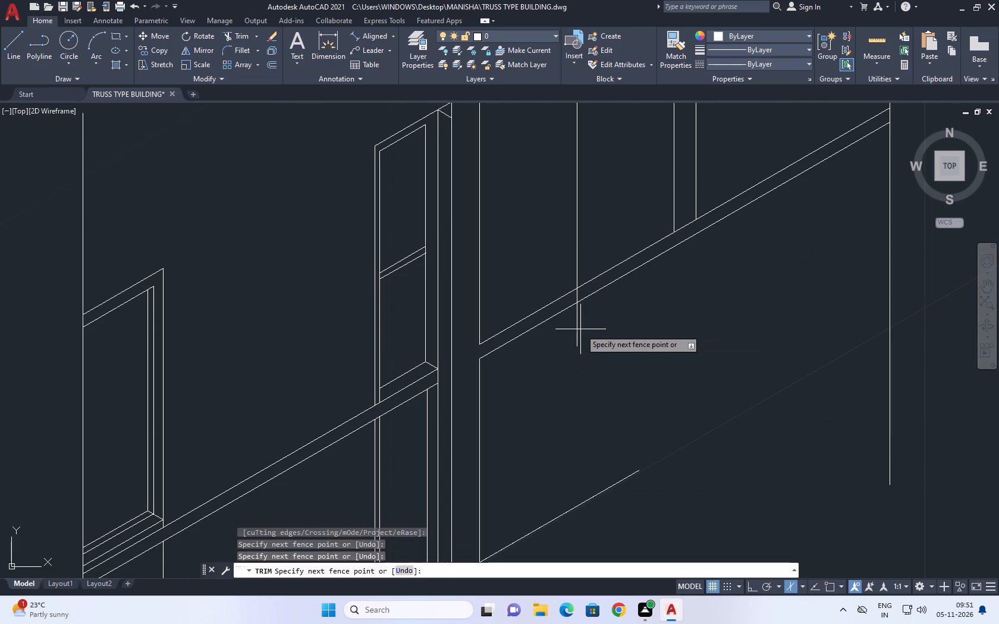
{"action": "left_click", "coordinate": [571, 341]}
{"action": "scroll", "coordinate": [575, 286], "scroll_direction": "up", "scroll_amount": 2}
{"action": "left_click_drag", "start_coordinate": [582, 301], "coordinate": [576, 304]}
{"action": "left_click", "coordinate": [561, 311]}
{"action": "scroll", "coordinate": [582, 303], "scroll_direction": "down", "scroll_amount": 4}
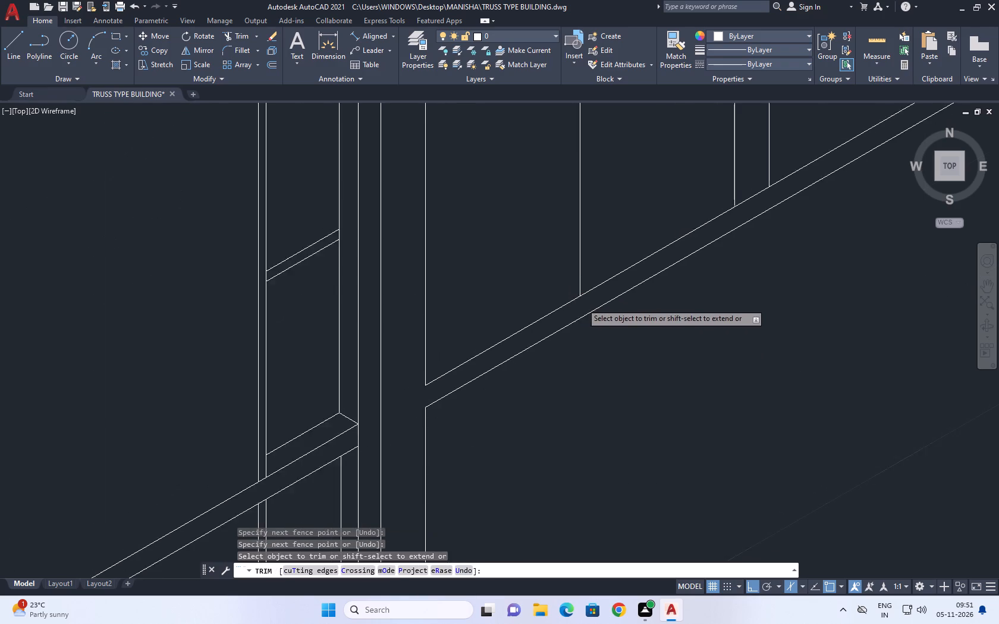
{"action": "key", "text": "Escape"}
Copy the near bay's middle vertical 0.9 up along the 30° slope, toward the central mullion.
{"action": "left_click", "coordinate": [591, 237]}
{"action": "left_click", "coordinate": [578, 245]}
{"action": "middle_click_drag", "start_coordinate": [590, 245], "coordinate": [592, 291]}
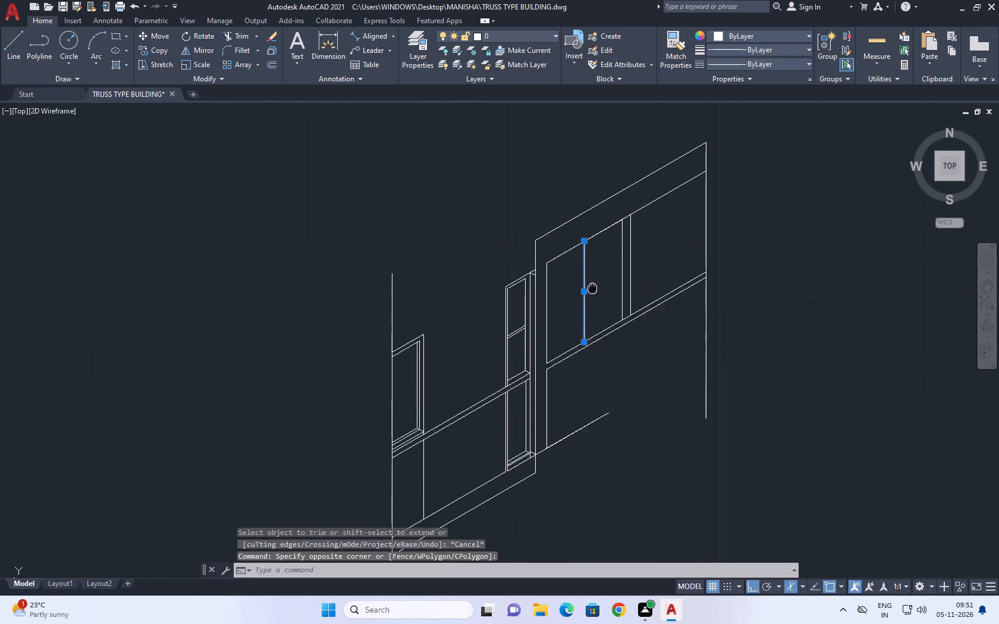
{"action": "middle_click_drag", "start_coordinate": [592, 291], "coordinate": [591, 339]}
{"action": "middle_click_drag", "start_coordinate": [627, 275], "coordinate": [631, 290]}
{"action": "key", "text": "c"}
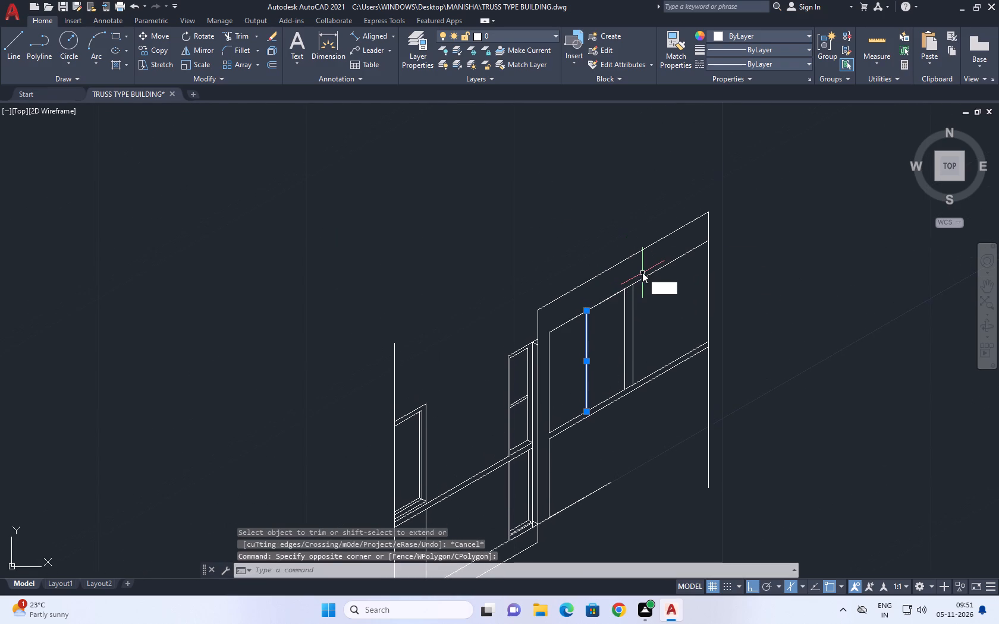
{"action": "key", "text": "o"}
{"action": "key", "text": "space"}
{"action": "middle_click_drag", "start_coordinate": [598, 346], "coordinate": [632, 262]}
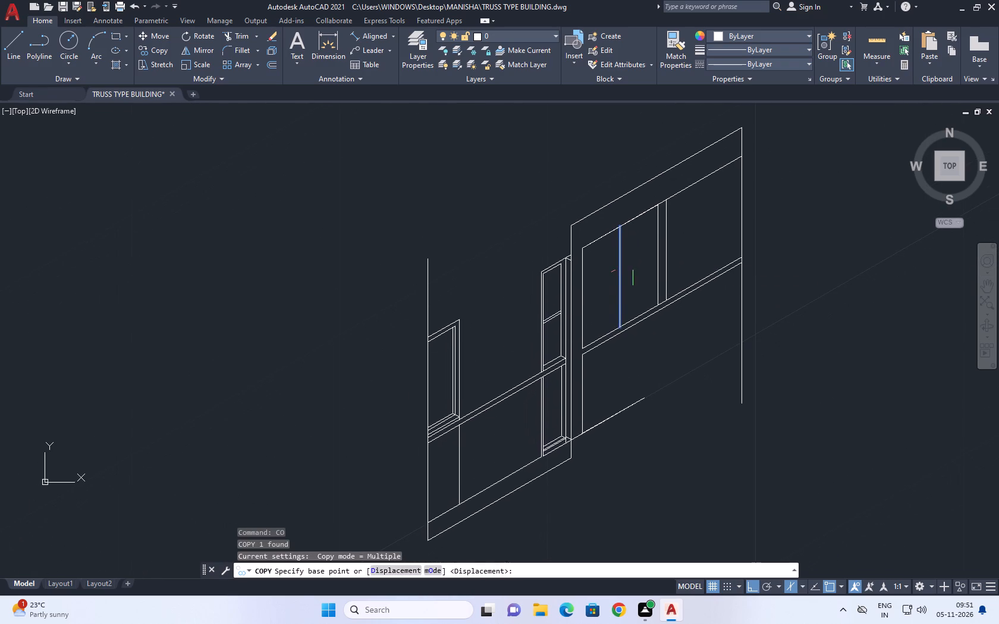
{"action": "scroll", "coordinate": [624, 291], "scroll_direction": "up", "scroll_amount": 3}
{"action": "left_click", "coordinate": [624, 288]}
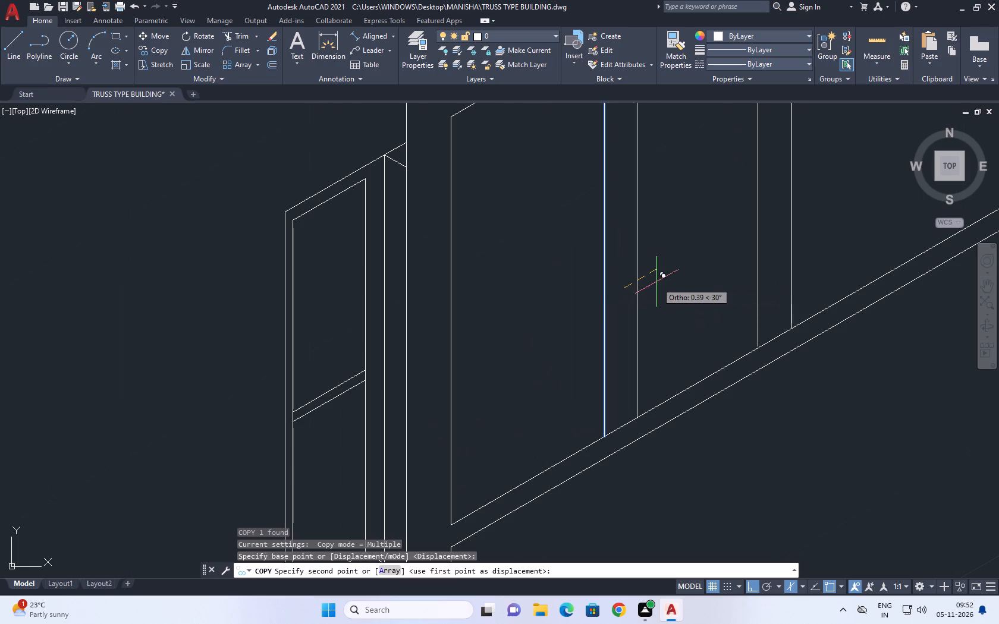
{"action": "scroll", "coordinate": [664, 278], "scroll_direction": "down", "scroll_amount": 1}
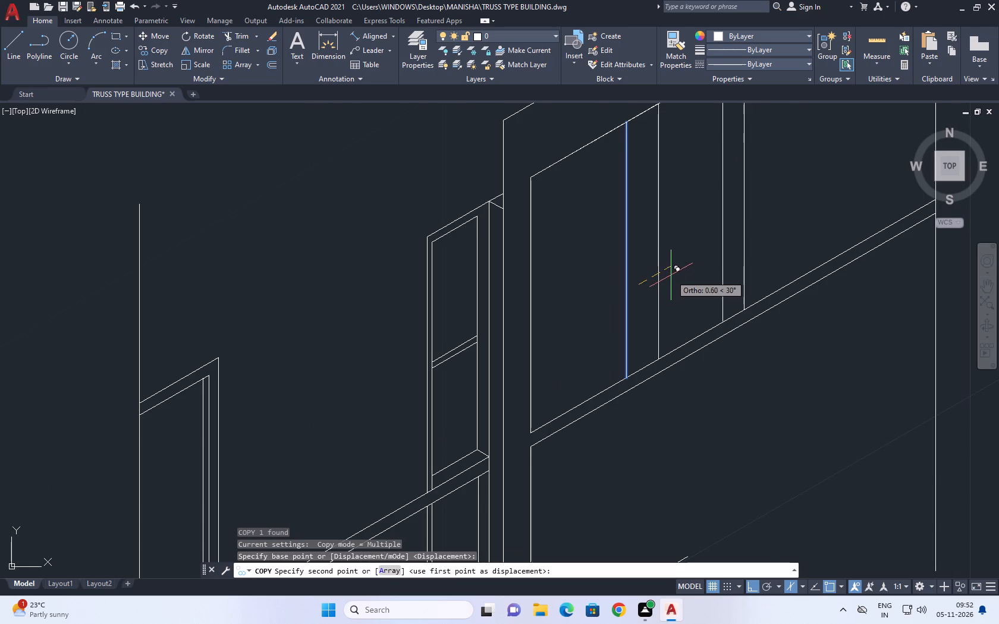
{"action": "middle_click_drag", "start_coordinate": [673, 275], "coordinate": [665, 295]}
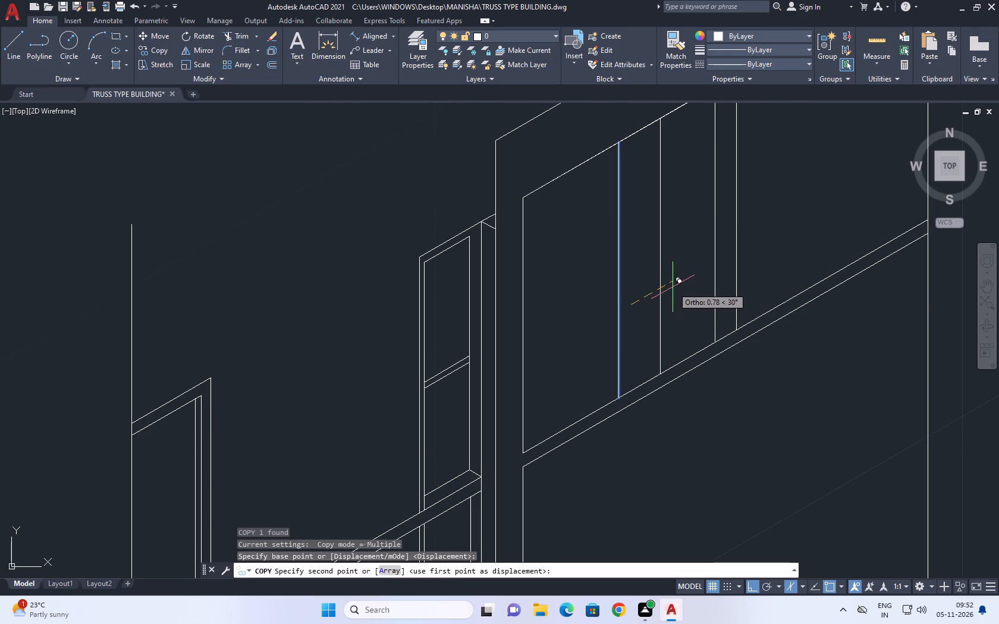
{"action": "type", "text": "0.9"}
{"action": "key", "text": "Return"}
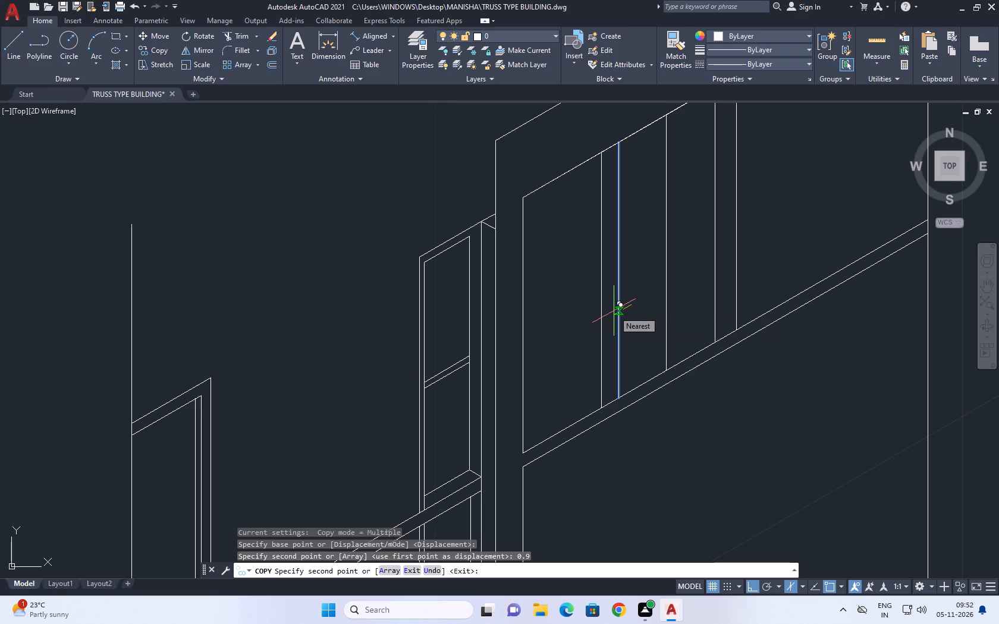
Add another copy of the middle vertical 0.1 back down the slope, toward the opening's near side.
{"action": "type", "text": "0."}
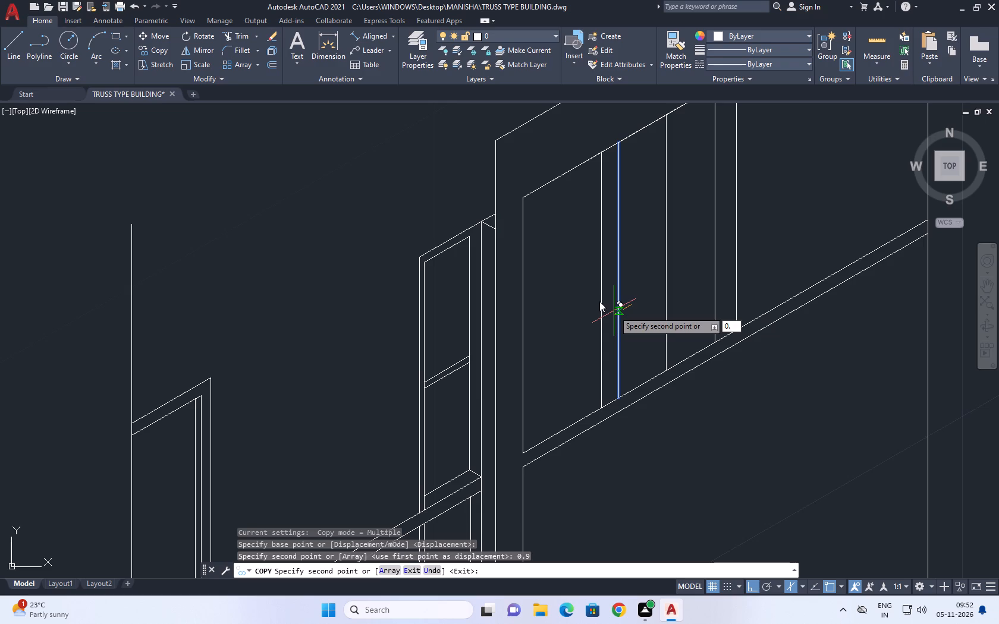
{"action": "key", "text": "1"}
{"action": "key", "text": "Return"}
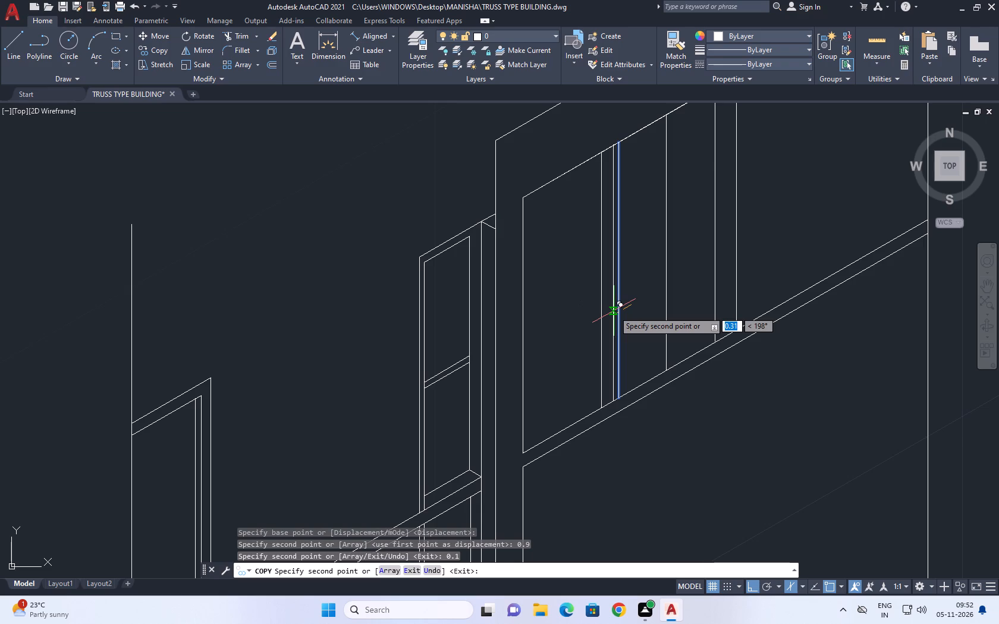
{"action": "key", "text": "Escape"}
Draw a 30° line from the midpoint of the double vertical's outer line to just past the 0.9 copy.
{"action": "middle_click_drag", "start_coordinate": [625, 306], "coordinate": [629, 328]}
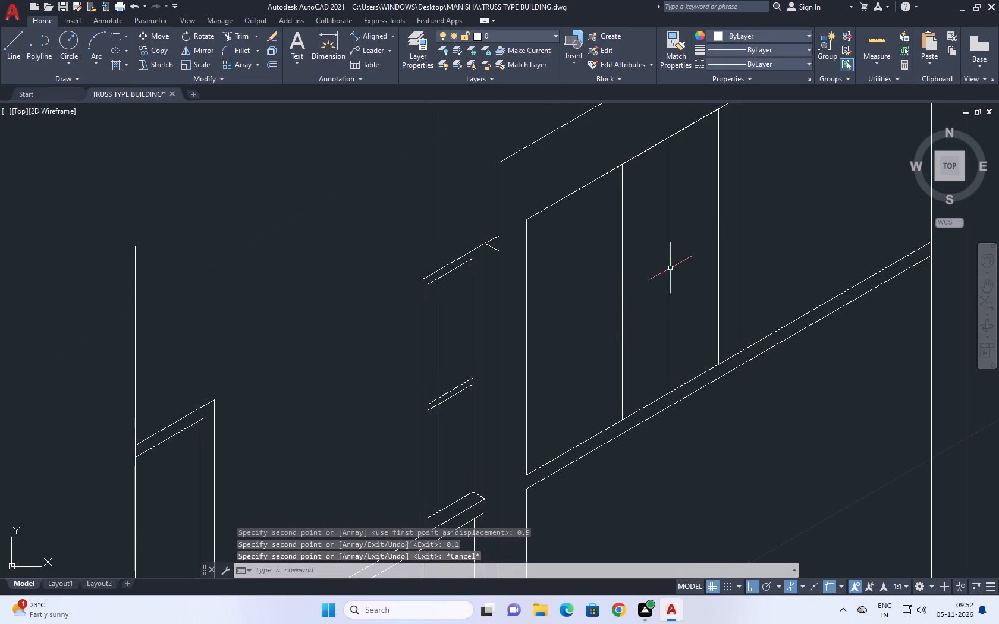
{"action": "middle_click_drag", "start_coordinate": [693, 247], "coordinate": [549, 267]}
{"action": "key", "text": "l"}
{"action": "key", "text": "space"}
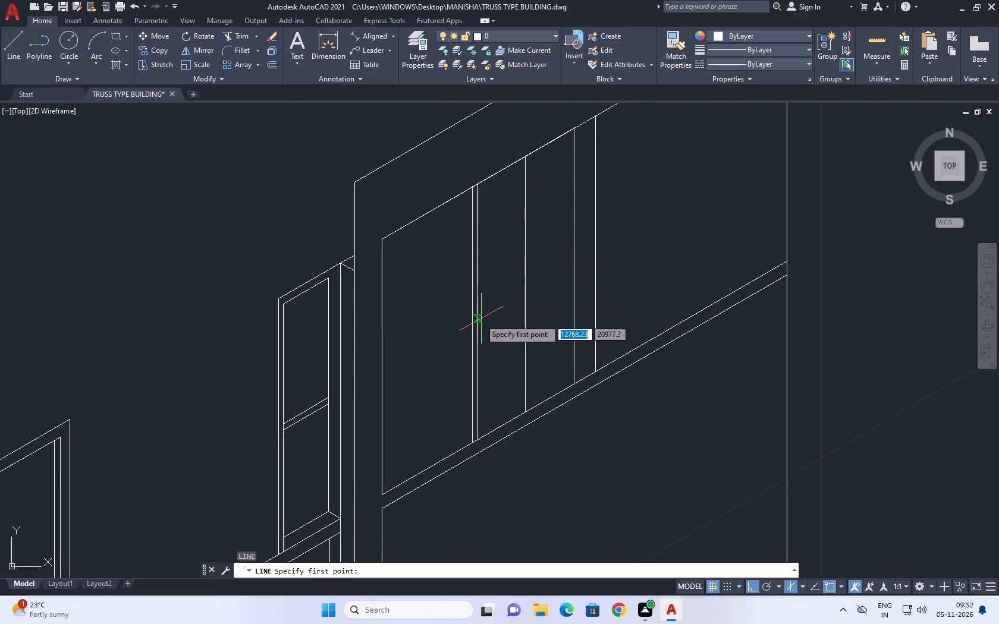
{"action": "left_click", "coordinate": [471, 314]}
{"action": "scroll", "coordinate": [541, 277], "scroll_direction": "up", "scroll_amount": 2}
{"action": "left_click", "coordinate": [548, 272]}
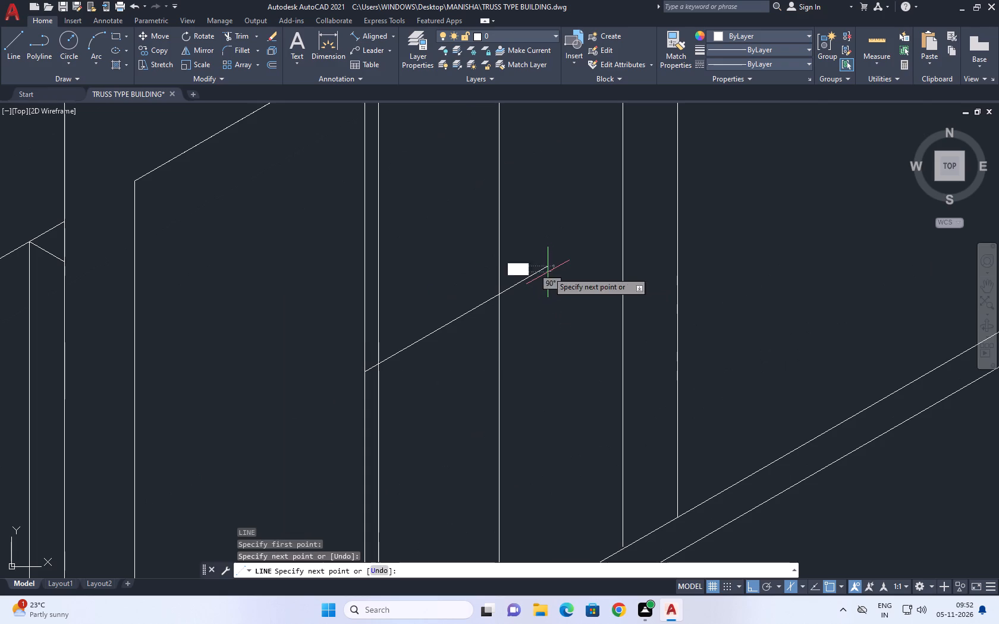
{"action": "key", "text": "Escape"}
Trim the sloped crossbar's overshoot beyond the 0.9 copy.
{"action": "key", "text": "t"}
{"action": "key", "text": "r"}
{"action": "key", "text": "space"}
{"action": "left_click_drag", "start_coordinate": [535, 286], "coordinate": [534, 276]}
{"action": "left_click", "coordinate": [534, 266]}
{"action": "scroll", "coordinate": [627, 366], "scroll_direction": "down", "scroll_amount": 1}
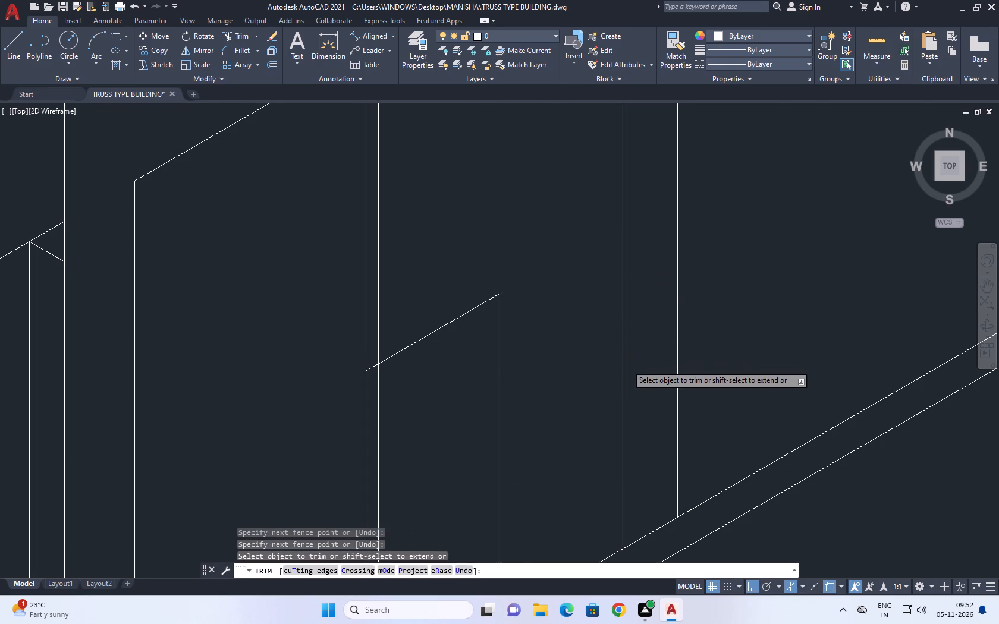
{"action": "scroll", "coordinate": [627, 367], "scroll_direction": "down", "scroll_amount": 2}
{"action": "key", "text": "Escape"}
Move the three verticals and the sloped crossbar together a short distance up the 30° slope, toward the central mullion.
{"action": "middle_click_drag", "start_coordinate": [604, 382], "coordinate": [608, 372]}
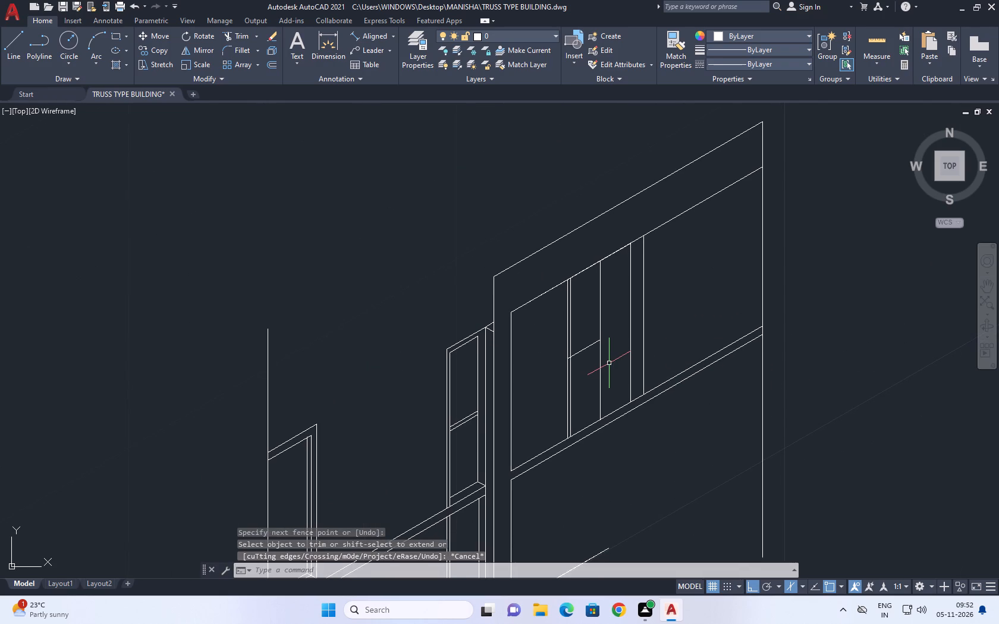
{"action": "left_click", "coordinate": [613, 330]}
{"action": "left_click_drag", "start_coordinate": [537, 363], "coordinate": [535, 372]}
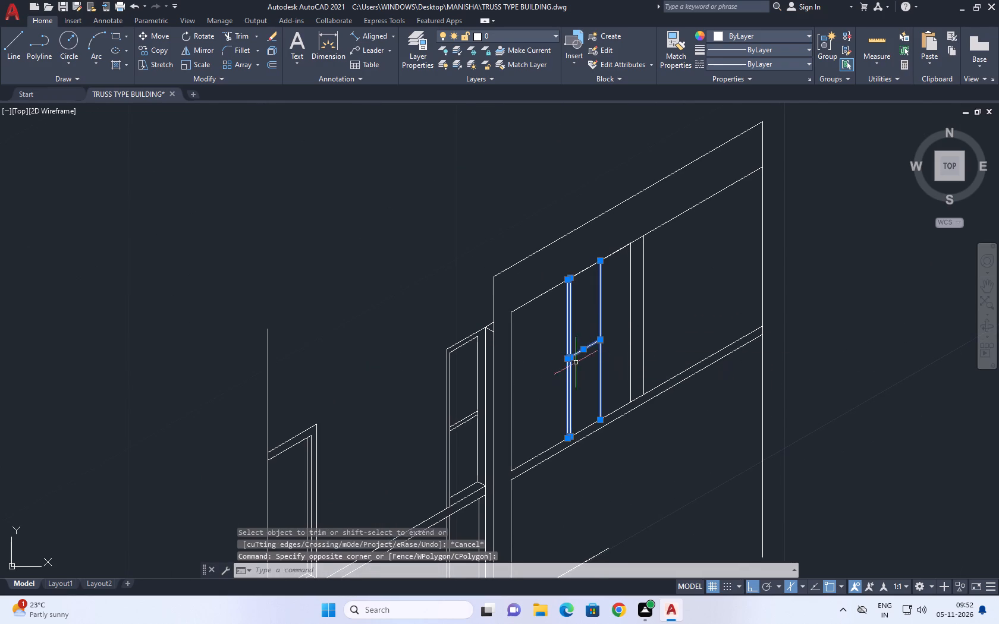
{"action": "middle_click_drag", "start_coordinate": [586, 367], "coordinate": [602, 377]}
{"action": "key", "text": "m"}
{"action": "key", "text": "space"}
{"action": "scroll", "coordinate": [623, 376], "scroll_direction": "up", "scroll_amount": 3}
{"action": "left_click", "coordinate": [624, 374]}
{"action": "left_click", "coordinate": [658, 363]}
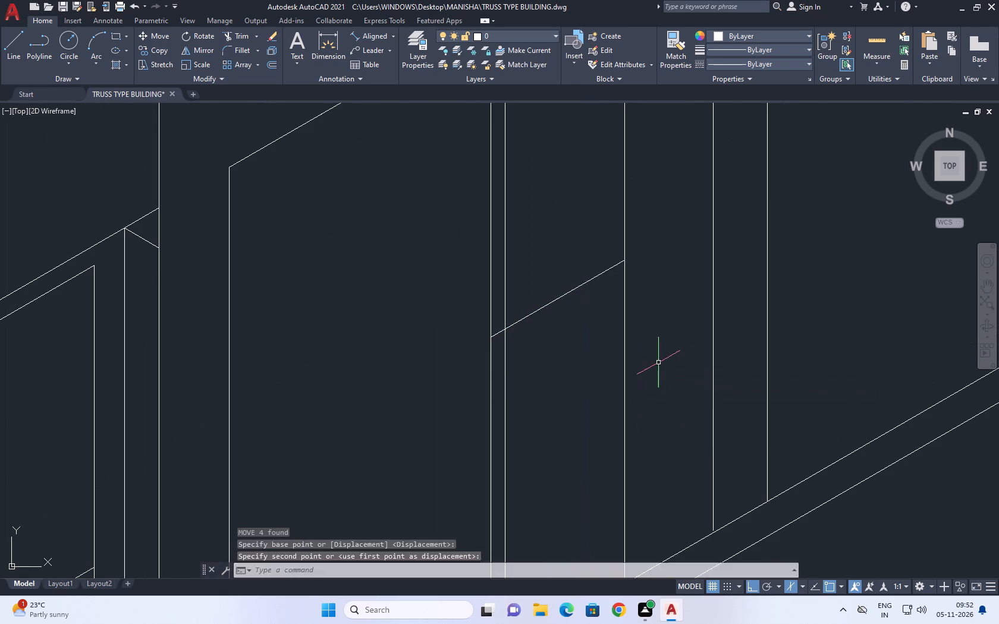
Delete the helper line overlapping the upper opening's top edge.
{"action": "scroll", "coordinate": [668, 359], "scroll_direction": "down", "scroll_amount": 2}
{"action": "middle_click", "coordinate": [669, 359]}
{"action": "middle_click_drag", "start_coordinate": [642, 280], "coordinate": [639, 380]}
{"action": "left_click_drag", "start_coordinate": [377, 165], "coordinate": [397, 187]}
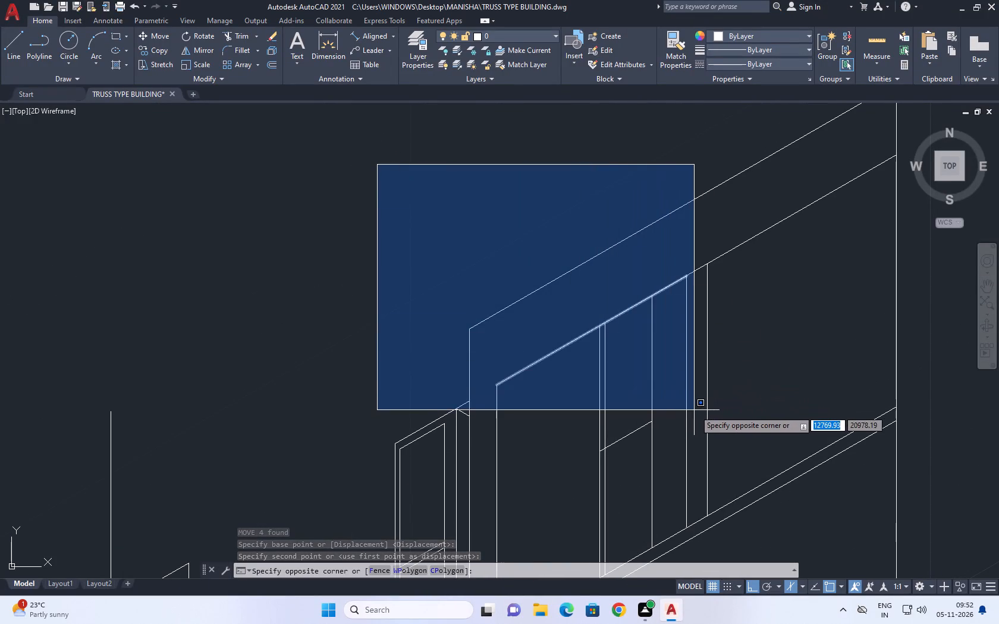
{"action": "left_click", "coordinate": [701, 402]}
{"action": "key", "text": "Delete"}
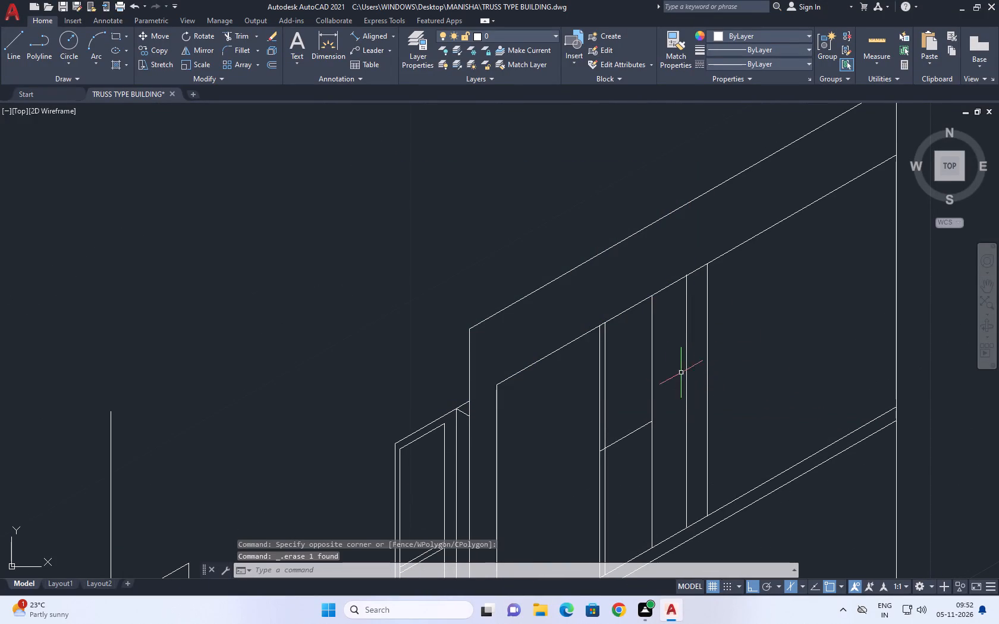
Trim the end of the central mullion's near vertical that projects above the upper opening's top edge.
{"action": "scroll", "coordinate": [683, 292], "scroll_direction": "up", "scroll_amount": 2}
{"action": "scroll", "coordinate": [690, 244], "scroll_direction": "up", "scroll_amount": 3}
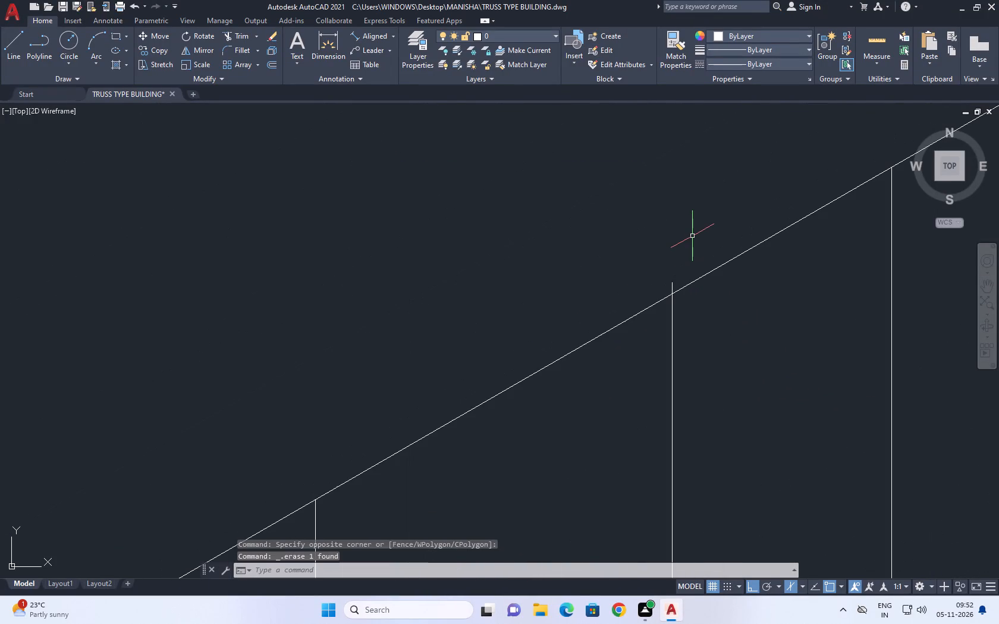
{"action": "type", "text": "TR"}
{"action": "key", "text": "space"}
{"action": "left_click", "coordinate": [671, 286]}
{"action": "scroll", "coordinate": [677, 273], "scroll_direction": "down", "scroll_amount": 7}
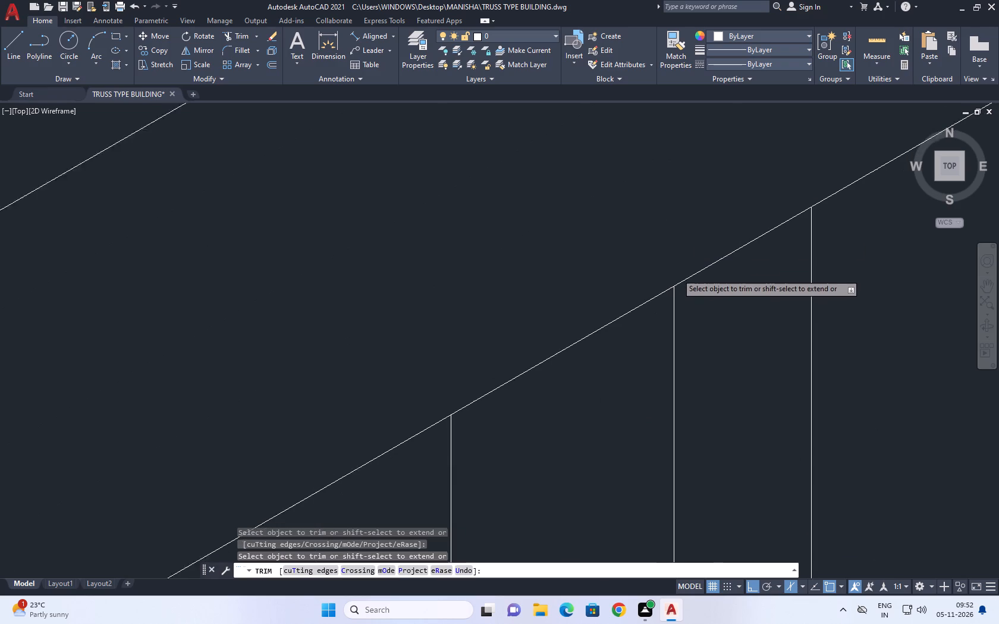
{"action": "scroll", "coordinate": [671, 299], "scroll_direction": "down", "scroll_amount": 3}
{"action": "key", "text": "Escape"}
{"action": "middle_click_drag", "start_coordinate": [667, 400], "coordinate": [744, 393]}
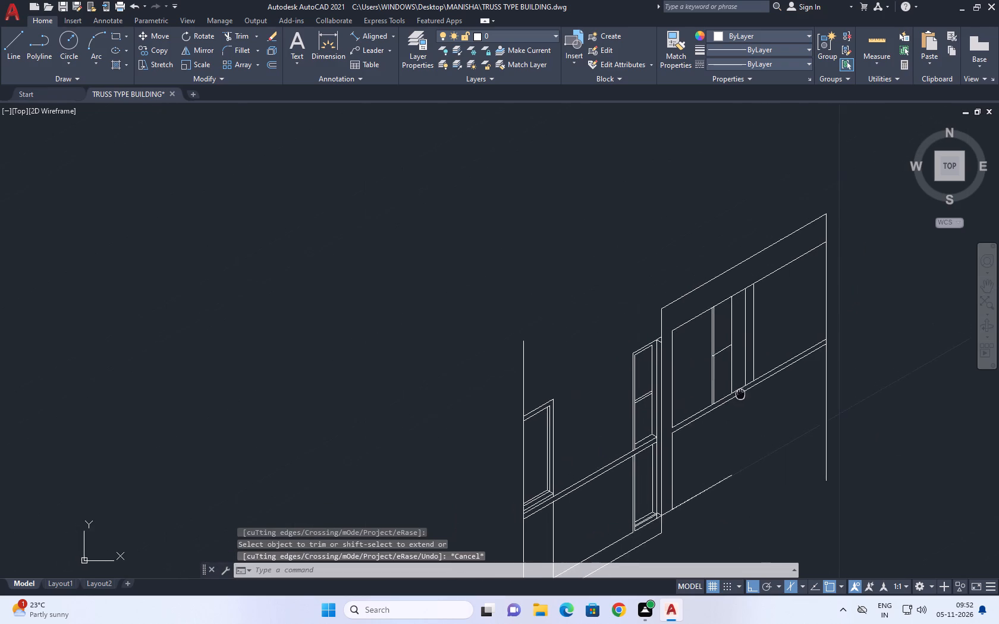
Copy the new panel's far vertical, the one nearest the central mullion, by 0.1 along the 150° isometric direction.
{"action": "middle_click_drag", "start_coordinate": [744, 393], "coordinate": [747, 392]}
{"action": "scroll", "coordinate": [735, 346], "scroll_direction": "up", "scroll_amount": 3}
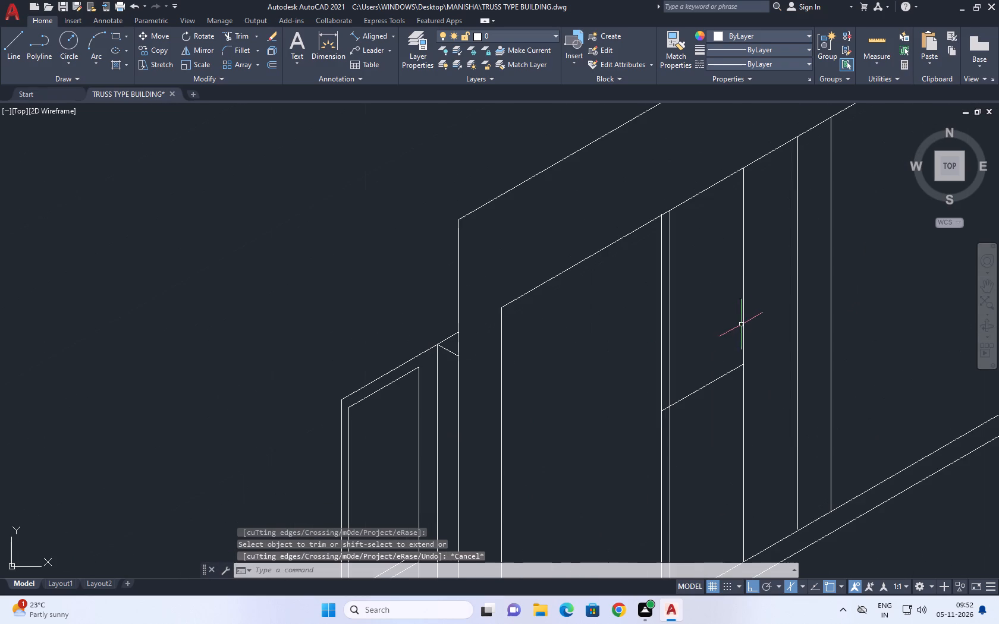
{"action": "left_click", "coordinate": [743, 323]}
{"action": "key", "text": "c"}
{"action": "key", "text": "o"}
{"action": "key", "text": "space"}
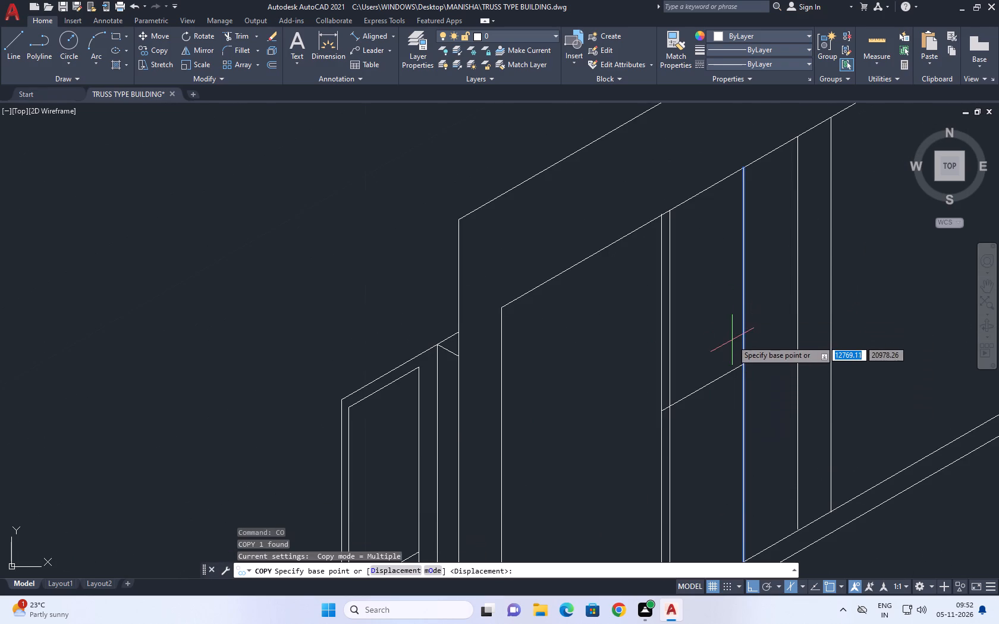
{"action": "scroll", "coordinate": [734, 345], "scroll_direction": "up", "scroll_amount": 1}
{"action": "left_click", "coordinate": [744, 377]}
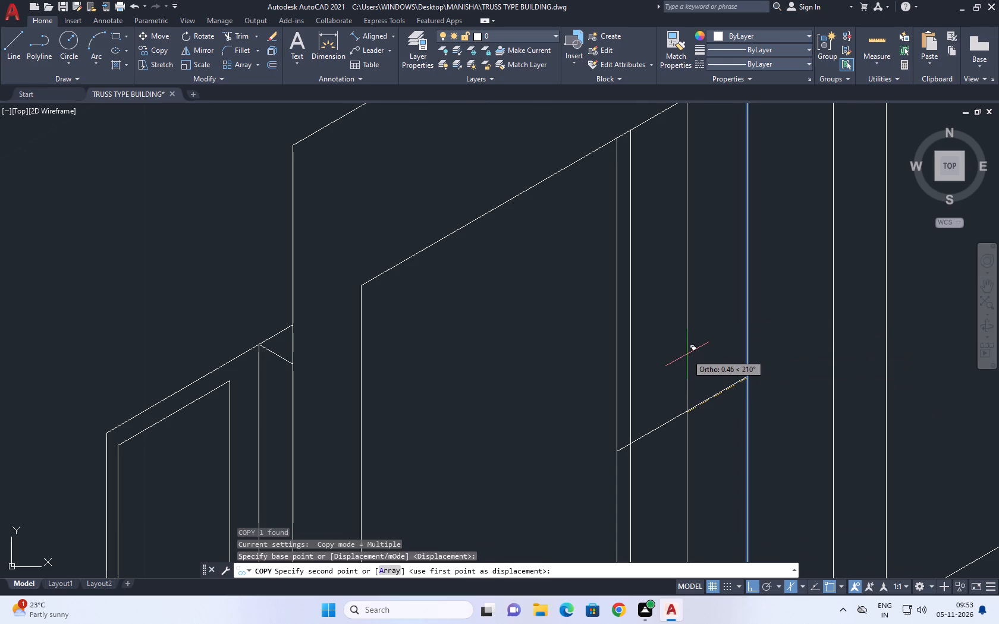
{"action": "key", "text": "F5"}
{"action": "type", "text": "0.1"}
{"action": "key", "text": "Return"}
{"action": "key", "text": "Escape"}
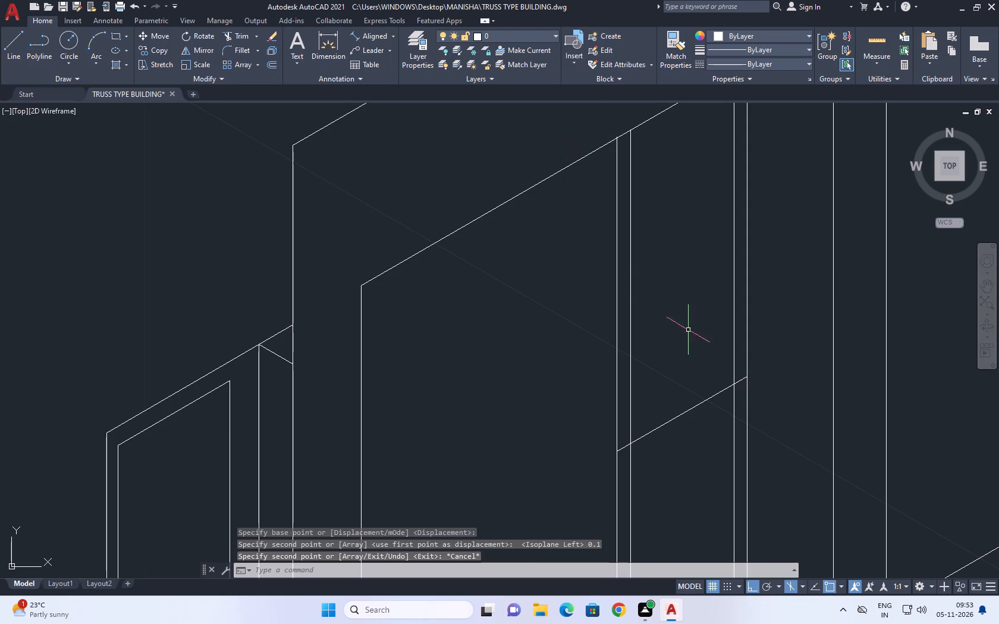
Draw a short 150° line from the crossbar's upper end, crossing past the 0.1 copy of the vertical.
{"action": "middle_click_drag", "start_coordinate": [733, 367], "coordinate": [727, 377]}
{"action": "key", "text": "l"}
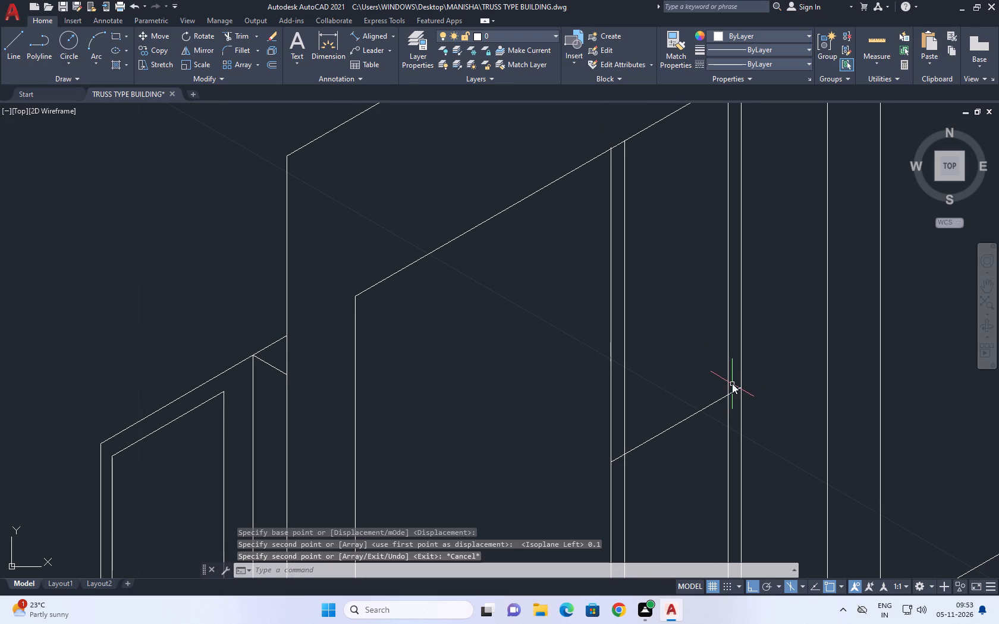
{"action": "key", "text": "space"}
{"action": "left_click", "coordinate": [741, 386]}
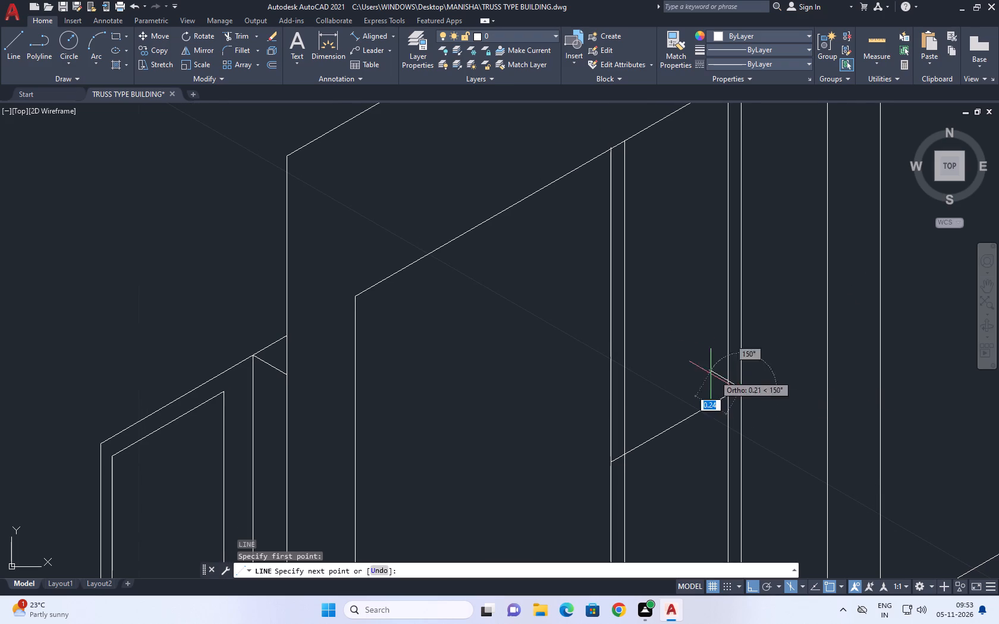
{"action": "scroll", "coordinate": [701, 372], "scroll_direction": "up", "scroll_amount": 2}
{"action": "left_click", "coordinate": [701, 371]}
{"action": "key", "text": "Escape"}
Move the short 150° line so it starts exactly at the crossbar's upper endpoint.
{"action": "scroll", "coordinate": [800, 423], "scroll_direction": "up", "scroll_amount": 1}
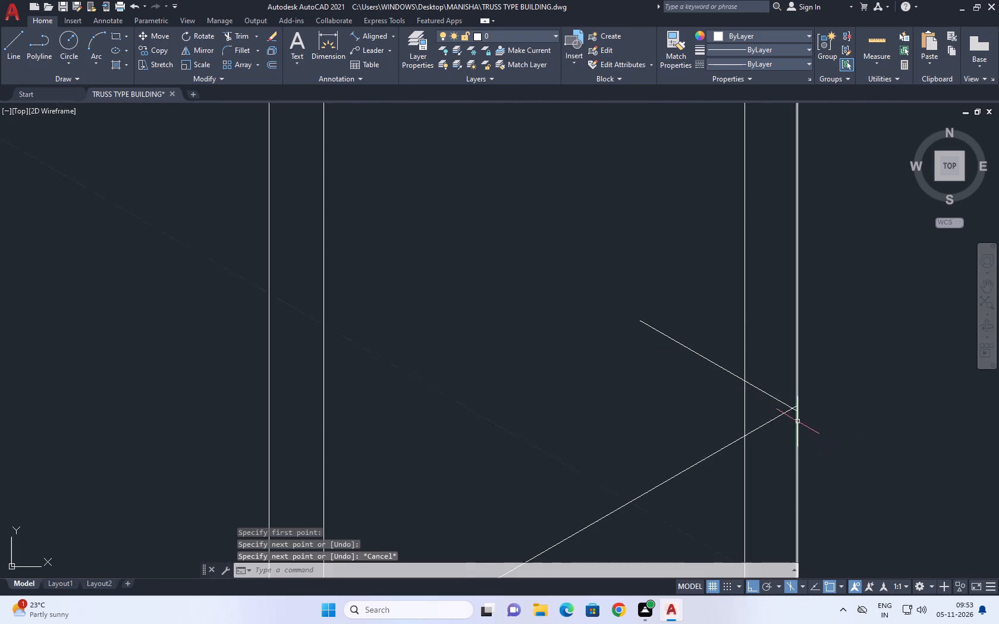
{"action": "scroll", "coordinate": [796, 421], "scroll_direction": "up", "scroll_amount": 3}
{"action": "left_click", "coordinate": [807, 391]}
{"action": "left_click", "coordinate": [803, 402]}
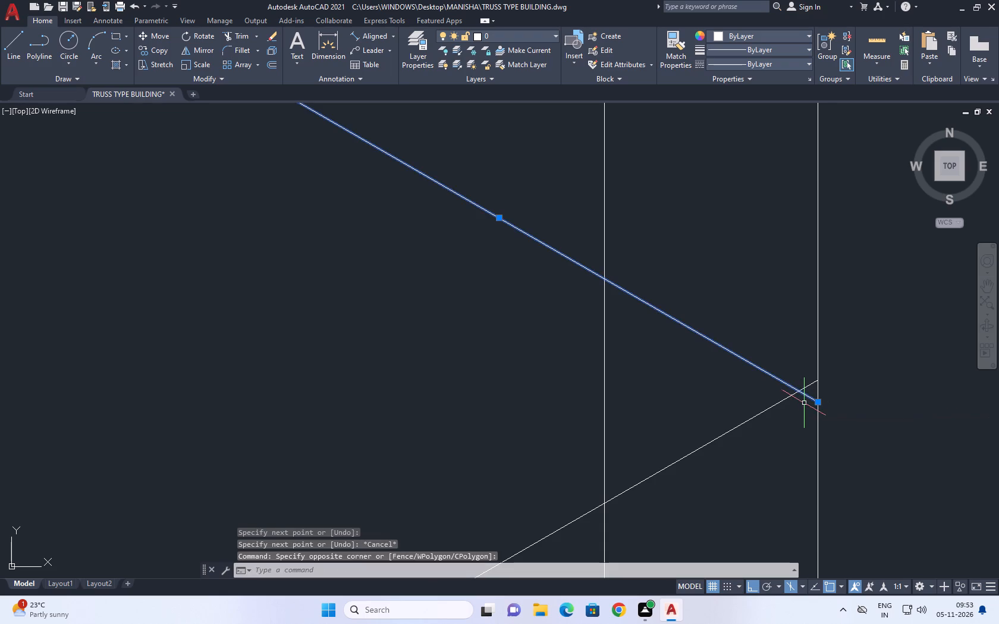
{"action": "key", "text": "m"}
{"action": "key", "text": "space"}
{"action": "left_click", "coordinate": [819, 404]}
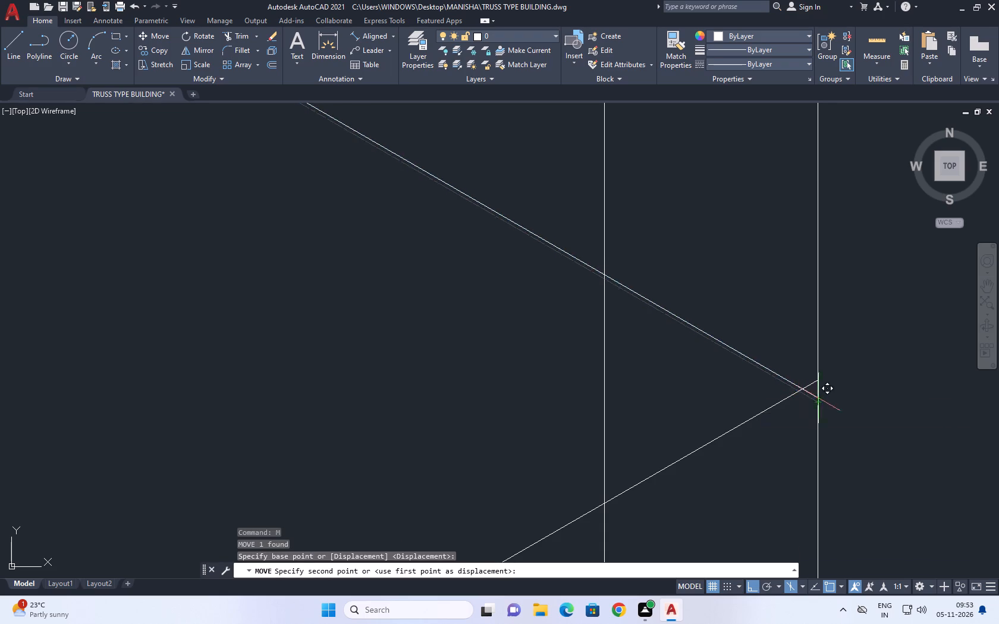
{"action": "left_click", "coordinate": [813, 382]}
Trim the short 150° line beyond the 0.1 copy of the vertical.
{"action": "scroll", "coordinate": [683, 374], "scroll_direction": "down", "scroll_amount": 3}
{"action": "middle_click_drag", "start_coordinate": [643, 364], "coordinate": [663, 370]}
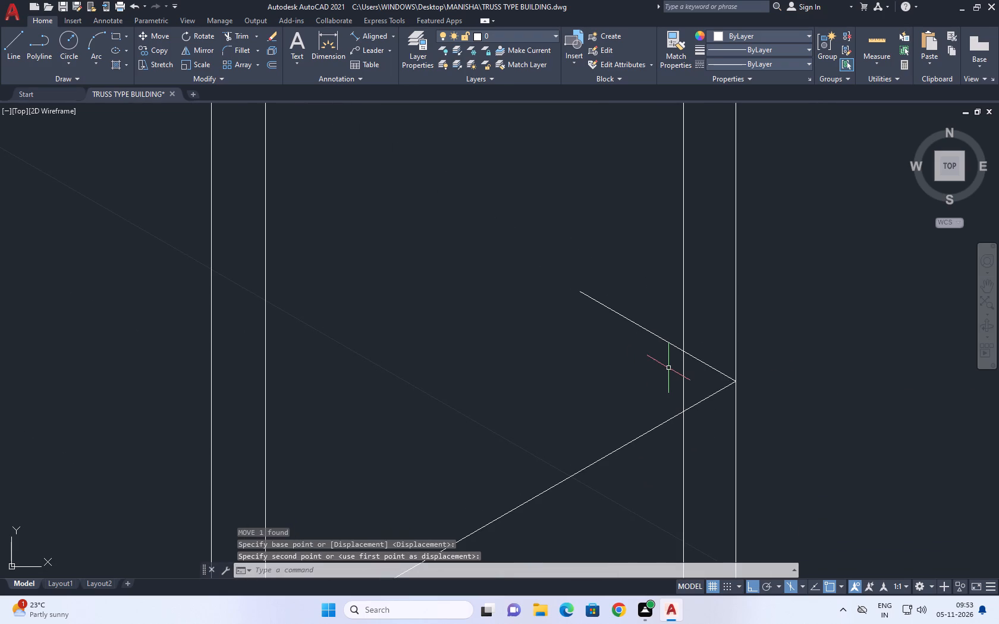
{"action": "key", "text": "t"}
{"action": "key", "text": "r"}
{"action": "key", "text": "space"}
{"action": "left_click", "coordinate": [665, 352]}
{"action": "left_click", "coordinate": [665, 328]}
{"action": "scroll", "coordinate": [723, 351], "scroll_direction": "down", "scroll_amount": 3}
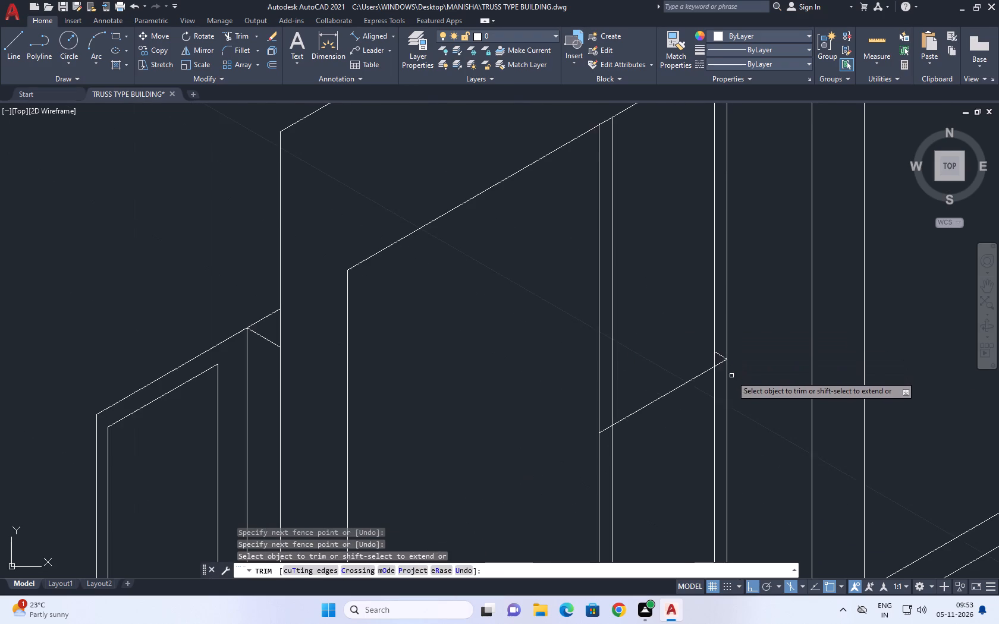
{"action": "scroll", "coordinate": [731, 376], "scroll_direction": "down", "scroll_amount": 1}
{"action": "key", "text": "Escape"}
Delete the inner of the two close verticals at the panel's near side, farthest from the central mullion.
{"action": "middle_click", "coordinate": [712, 392]}
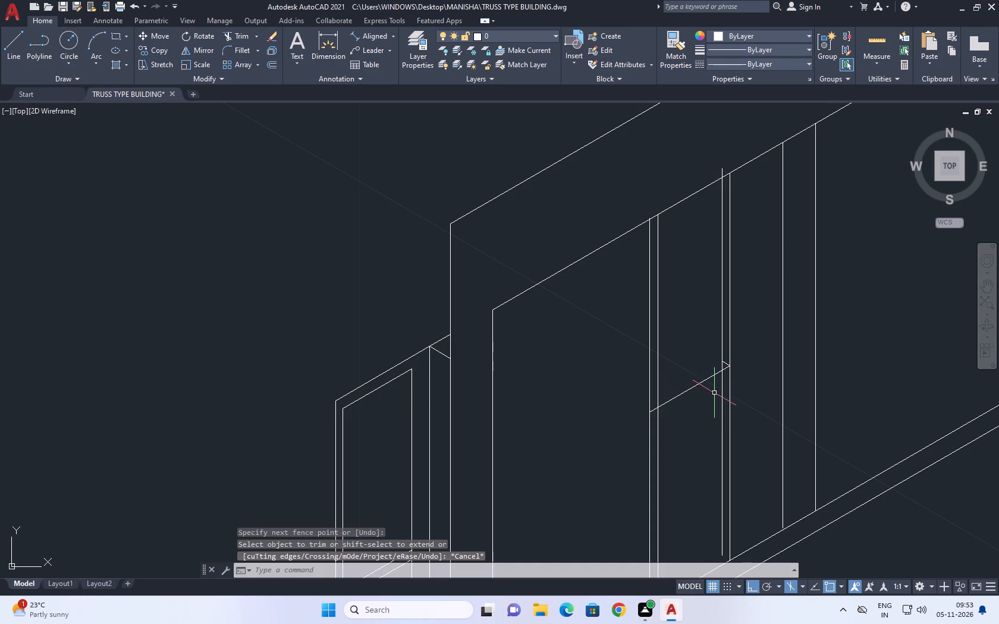
{"action": "scroll", "coordinate": [725, 390], "scroll_direction": "down", "scroll_amount": 1}
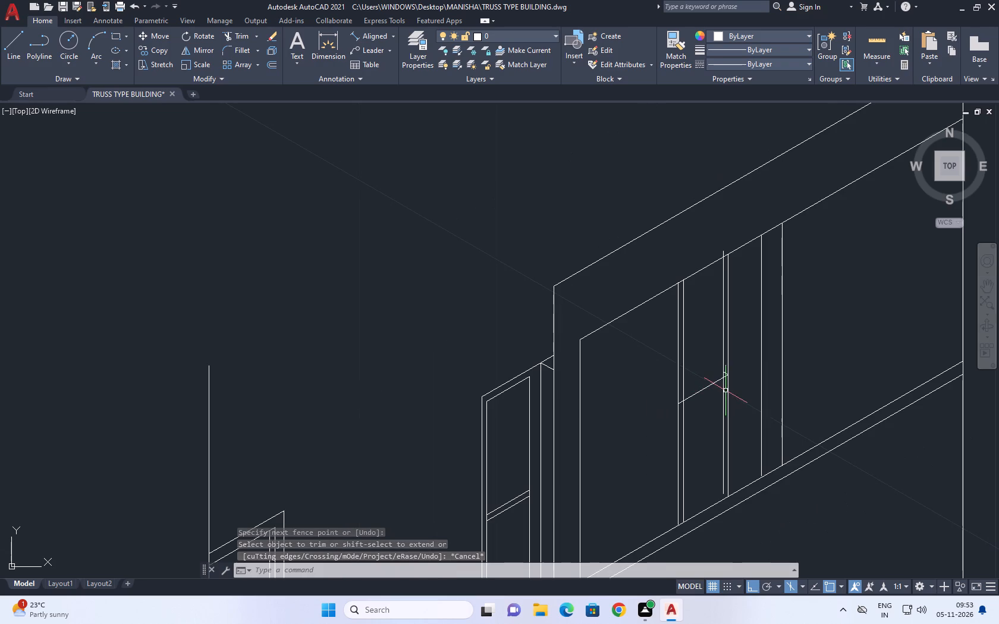
{"action": "middle_click_drag", "start_coordinate": [766, 418], "coordinate": [726, 387]}
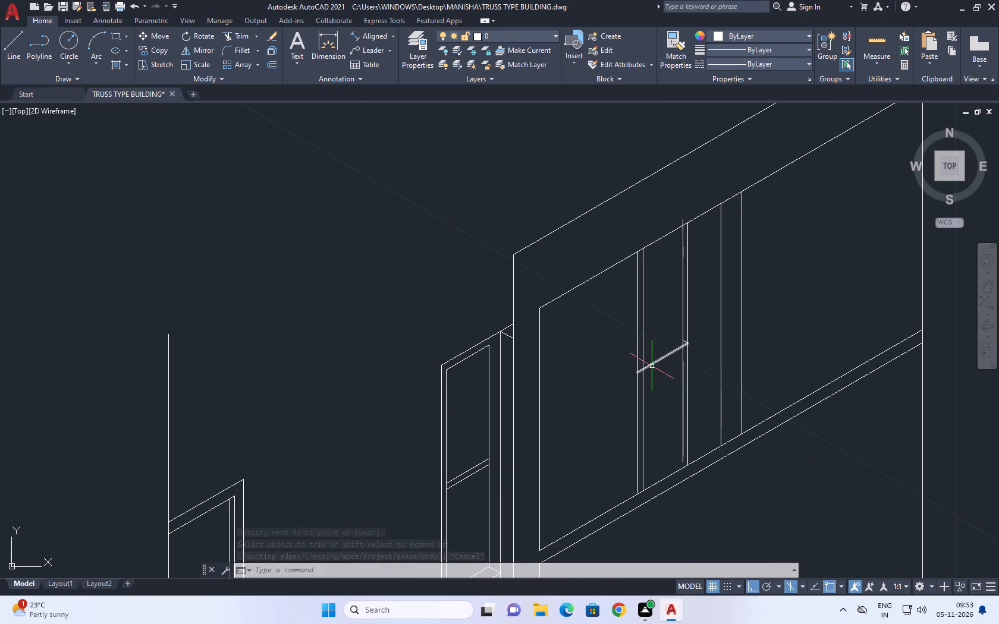
{"action": "scroll", "coordinate": [692, 352], "scroll_direction": "up", "scroll_amount": 3}
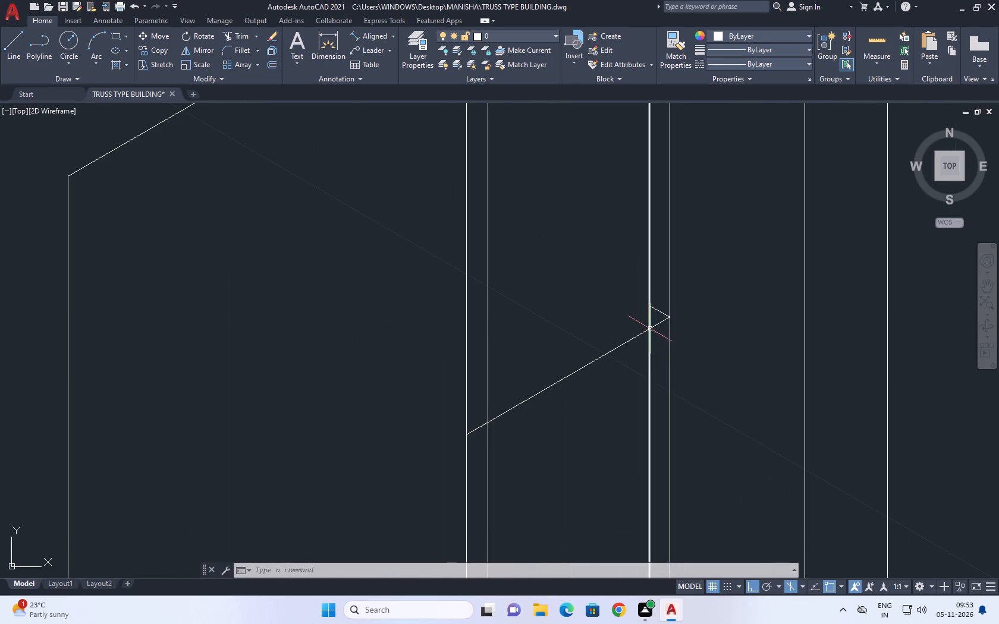
{"action": "middle_click_drag", "start_coordinate": [651, 328], "coordinate": [655, 336]}
{"action": "middle_click_drag", "start_coordinate": [663, 325], "coordinate": [673, 339]}
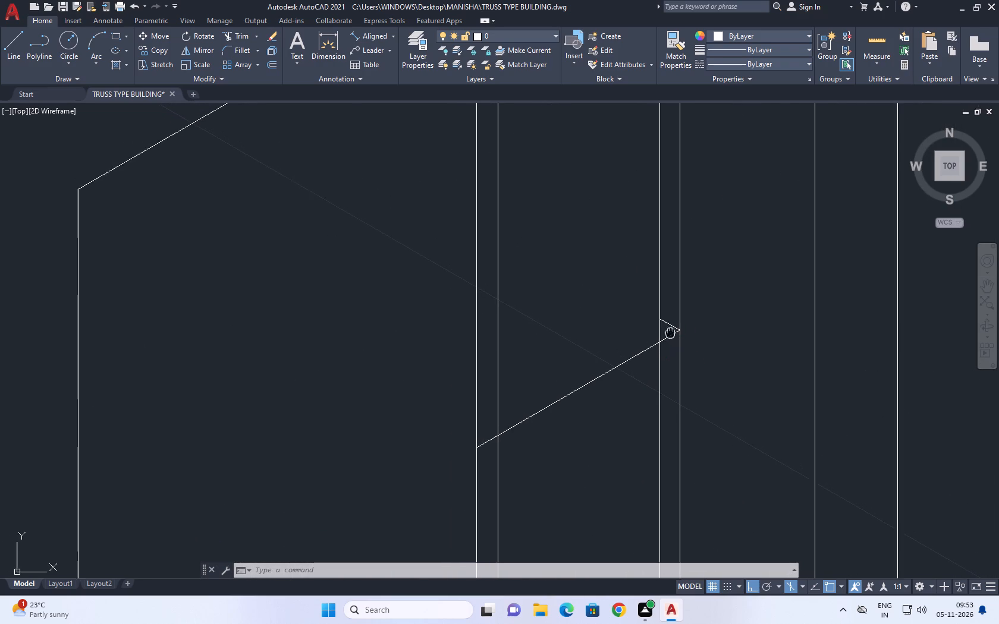
{"action": "middle_click_drag", "start_coordinate": [673, 339], "coordinate": [678, 349]}
{"action": "scroll", "coordinate": [595, 350], "scroll_direction": "down", "scroll_amount": 2}
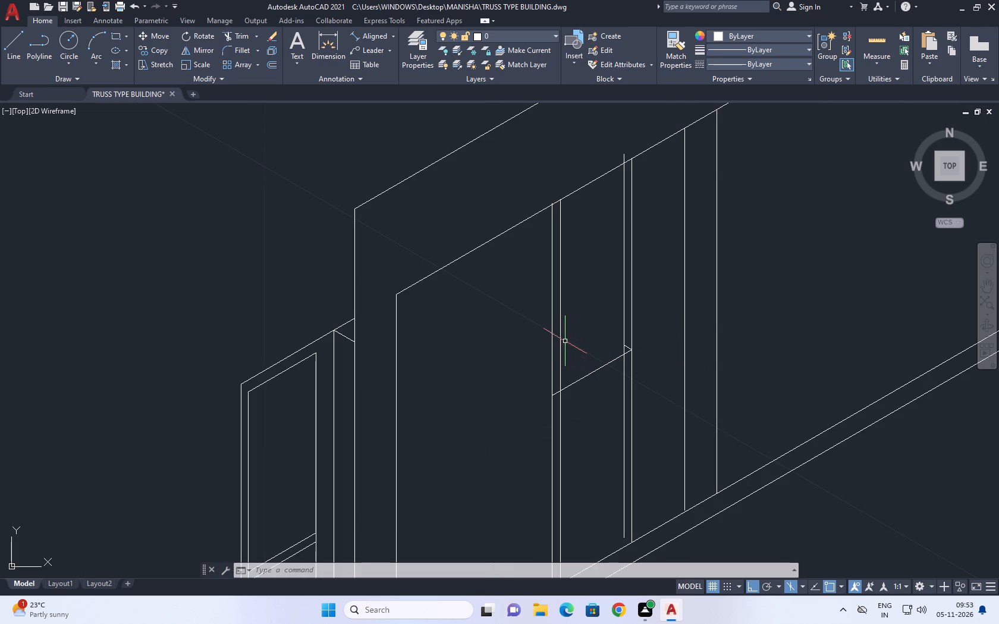
{"action": "left_click", "coordinate": [560, 340]}
{"action": "key", "text": "Delete"}
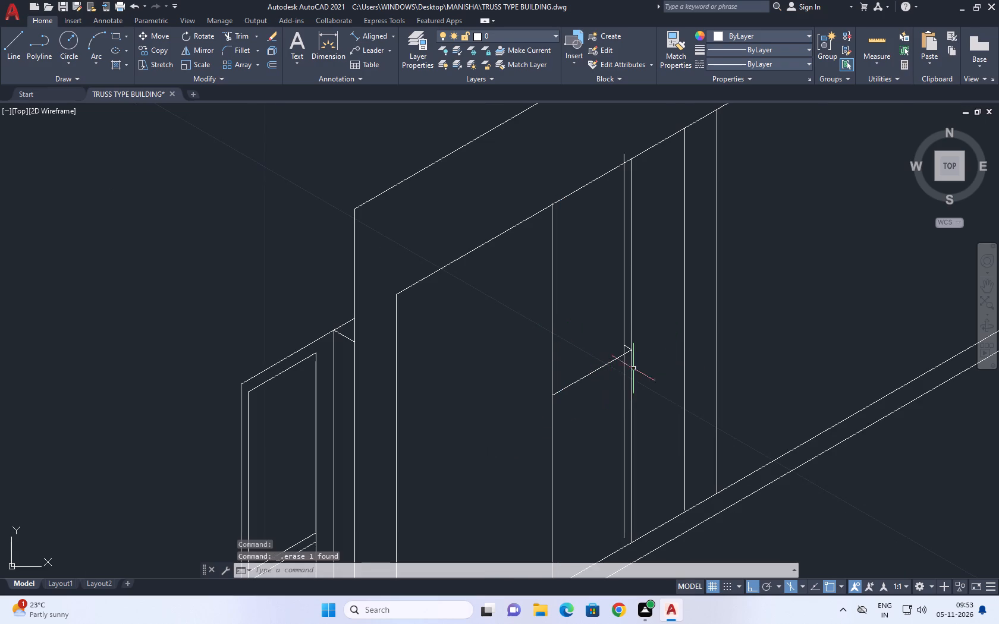
Trim the end of the 0.1 copied vertical that projects above the upper opening's top edge.
{"action": "middle_click_drag", "start_coordinate": [642, 267], "coordinate": [649, 297]}
{"action": "key", "text": "t"}
{"action": "key", "text": "r"}
{"action": "key", "text": "space"}
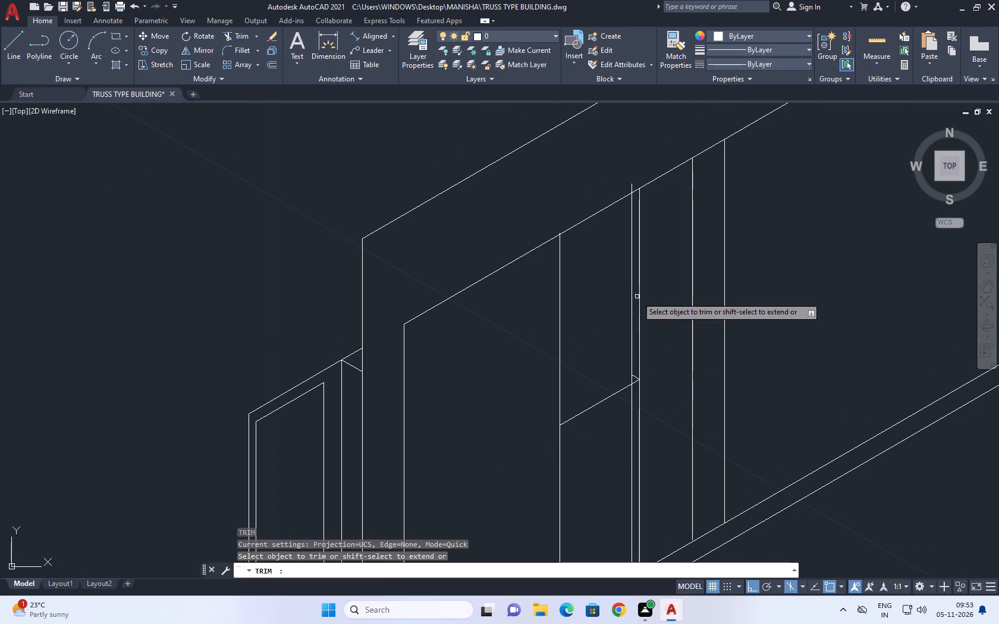
{"action": "scroll", "coordinate": [631, 201], "scroll_direction": "up", "scroll_amount": 2}
{"action": "left_click", "coordinate": [636, 163]}
{"action": "left_click", "coordinate": [603, 177]}
{"action": "scroll", "coordinate": [632, 170], "scroll_direction": "down", "scroll_amount": 5}
{"action": "key", "text": "Escape"}
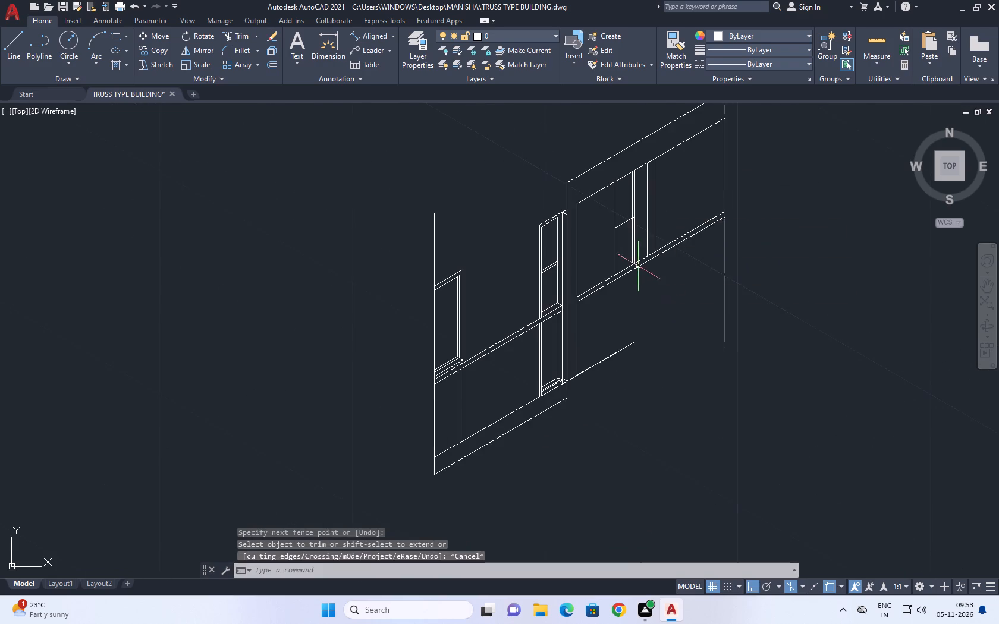
Draw a short 150° line from the bottom end of the panel's far vertical, past the 0.1 copy.
{"action": "scroll", "coordinate": [636, 264], "scroll_direction": "up", "scroll_amount": 3}
{"action": "middle_click_drag", "start_coordinate": [636, 264], "coordinate": [659, 323]}
{"action": "key", "text": "l"}
{"action": "key", "text": "space"}
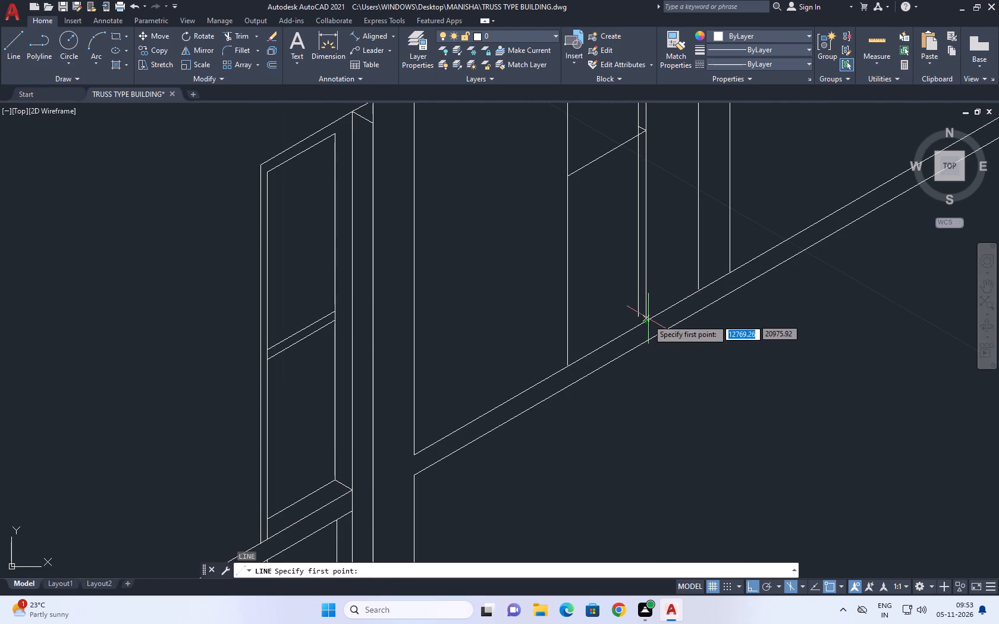
{"action": "left_click", "coordinate": [647, 320]}
{"action": "left_click", "coordinate": [618, 304]}
{"action": "key", "text": "Escape"}
Trim the bottom 150° line beyond the 0.1 copied vertical to close the frame's lower end.
{"action": "type", "text": "TR"}
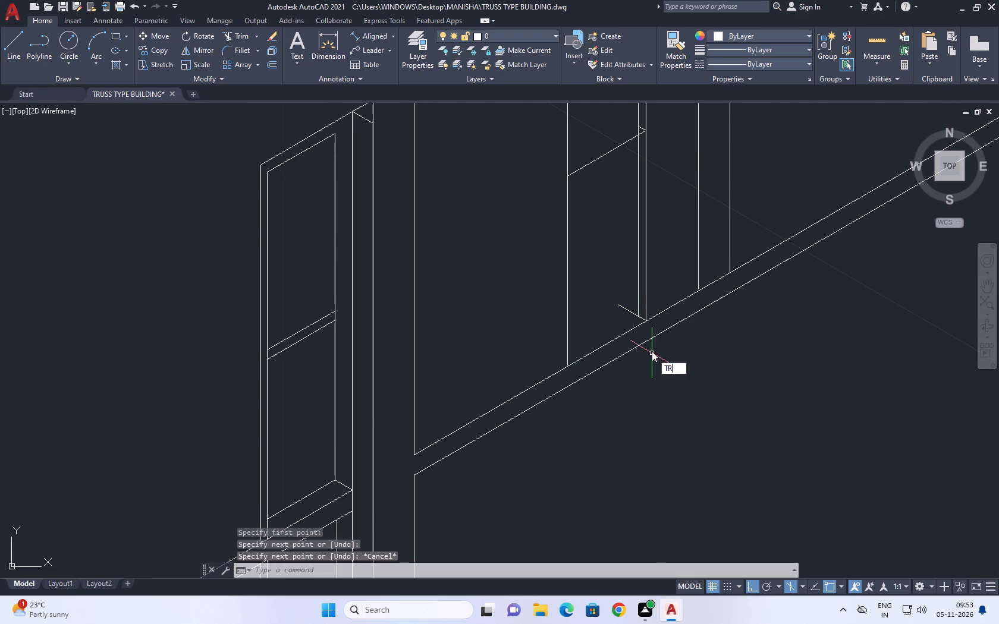
{"action": "key", "text": "space"}
{"action": "scroll", "coordinate": [639, 323], "scroll_direction": "up", "scroll_amount": 2}
{"action": "left_click", "coordinate": [596, 311]}
{"action": "left_click", "coordinate": [604, 267]}
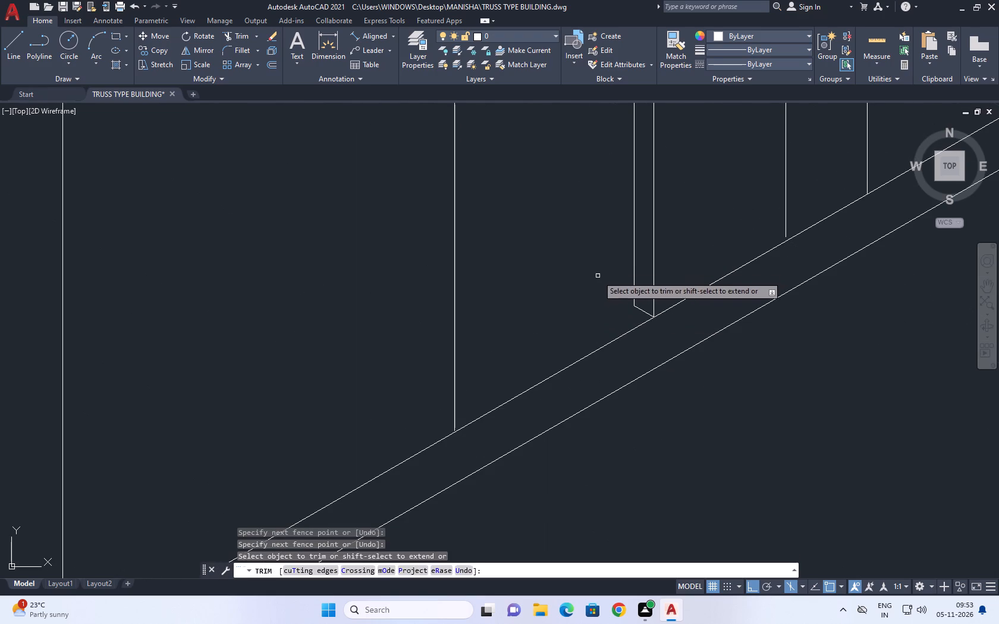
{"action": "key", "text": "Escape"}
Draw a sloped line along the panel's bottom, from the near vertical's lower end to the far vertical's lower end.
{"action": "scroll", "coordinate": [596, 278], "scroll_direction": "down", "scroll_amount": 2}
{"action": "middle_click_drag", "start_coordinate": [611, 294], "coordinate": [612, 305]}
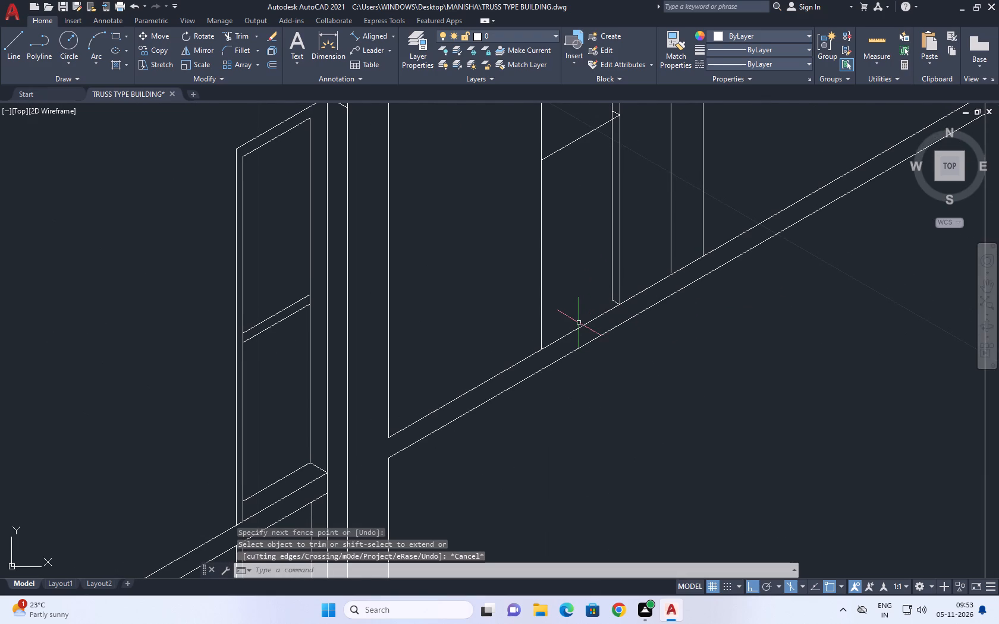
{"action": "key", "text": "l"}
{"action": "key", "text": "space"}
{"action": "left_click", "coordinate": [541, 347]}
{"action": "scroll", "coordinate": [620, 298], "scroll_direction": "up", "scroll_amount": 1}
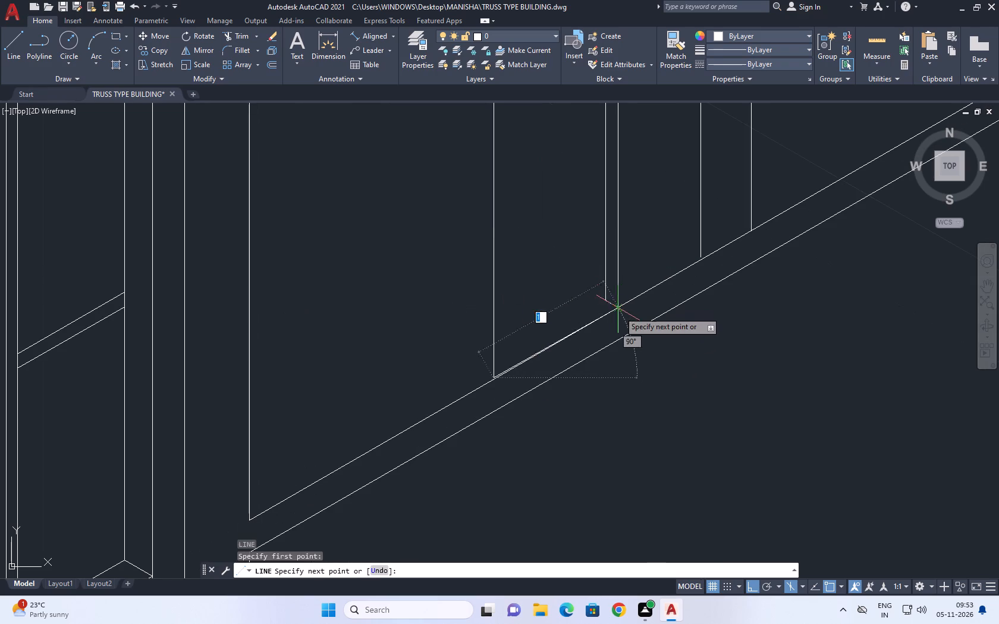
{"action": "left_click", "coordinate": [619, 308]}
{"action": "key", "text": "Escape"}
Extend the panel's near vertical down to the upper opening's sloped bottom edge.
{"action": "left_click", "coordinate": [603, 316]}
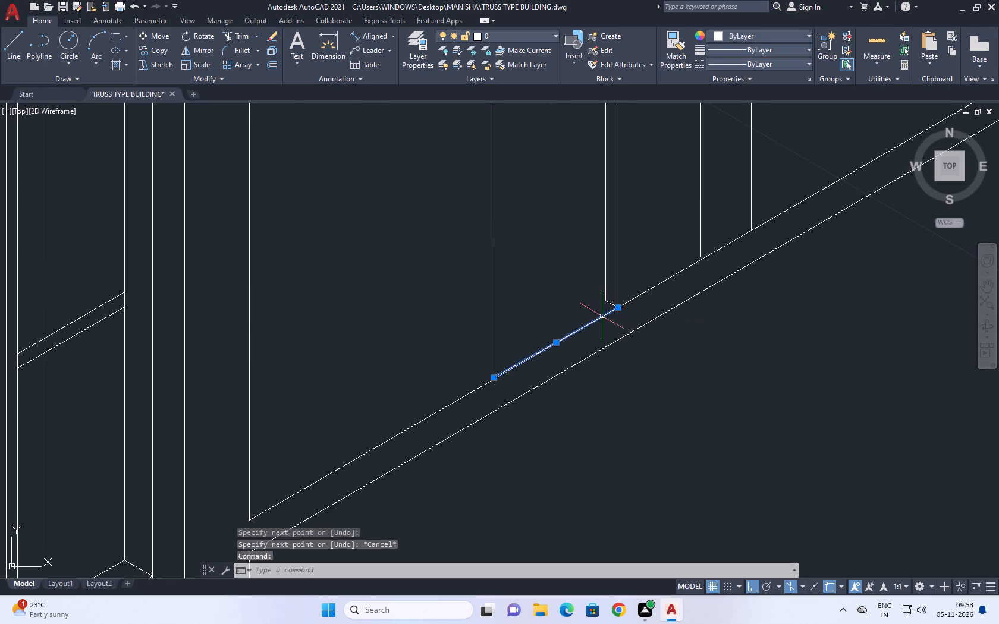
{"action": "scroll", "coordinate": [492, 405], "scroll_direction": "up", "scroll_amount": 3}
{"action": "scroll", "coordinate": [486, 332], "scroll_direction": "up", "scroll_amount": 3}
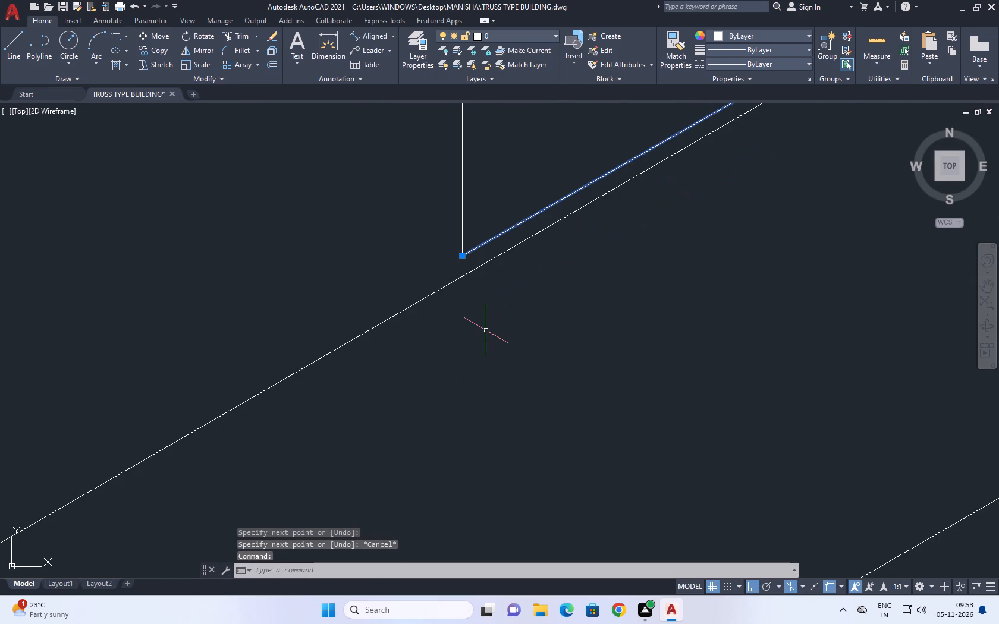
{"action": "middle_click_drag", "start_coordinate": [451, 280], "coordinate": [479, 367]}
{"action": "key", "text": "Escape"}
{"action": "scroll", "coordinate": [513, 371], "scroll_direction": "down", "scroll_amount": 3}
{"action": "type", "text": "EX"}
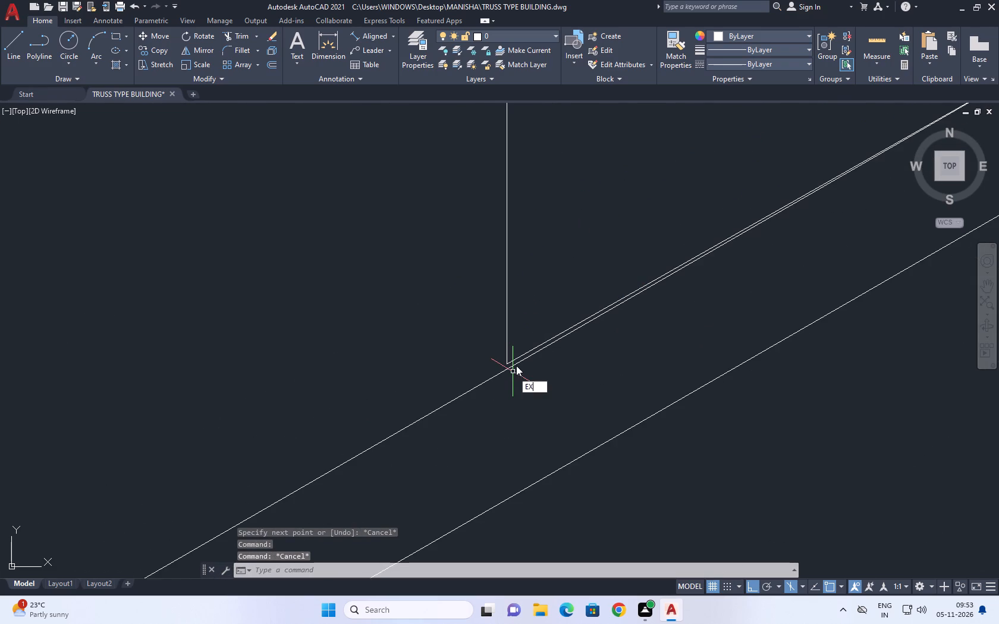
{"action": "key", "text": "space"}
{"action": "left_click", "coordinate": [519, 311]}
{"action": "left_click", "coordinate": [472, 348]}
{"action": "key", "text": "Escape"}
Stretch the new bottom line's lower endpoint onto the corner where the extended vertical meets the opening's bottom edge.
{"action": "scroll", "coordinate": [511, 364], "scroll_direction": "up", "scroll_amount": 3}
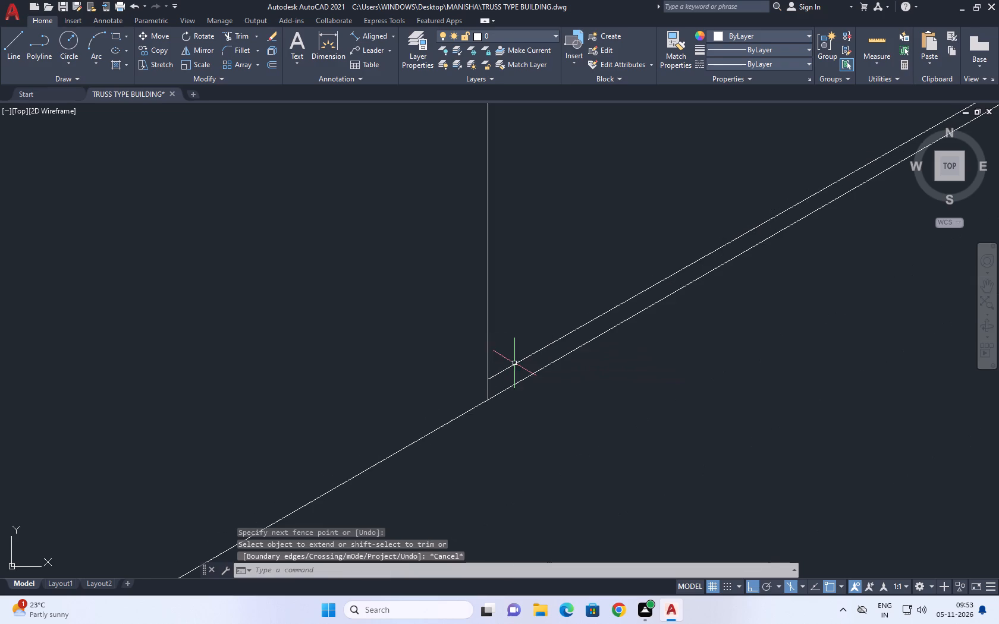
{"action": "left_click", "coordinate": [514, 365]}
{"action": "left_click", "coordinate": [491, 380]}
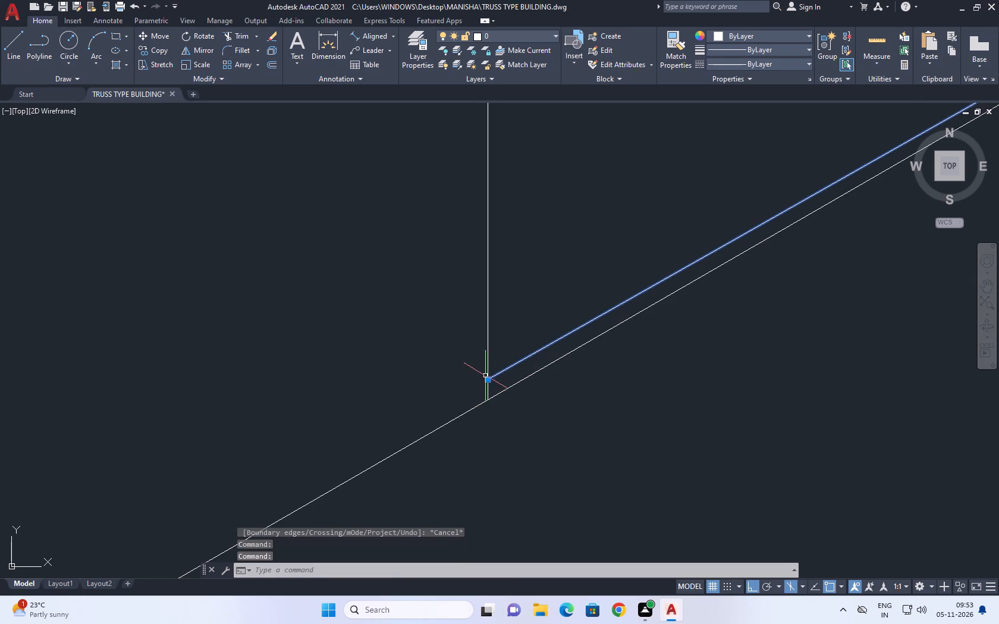
{"action": "left_click", "coordinate": [488, 378]}
{"action": "left_click", "coordinate": [488, 398]}
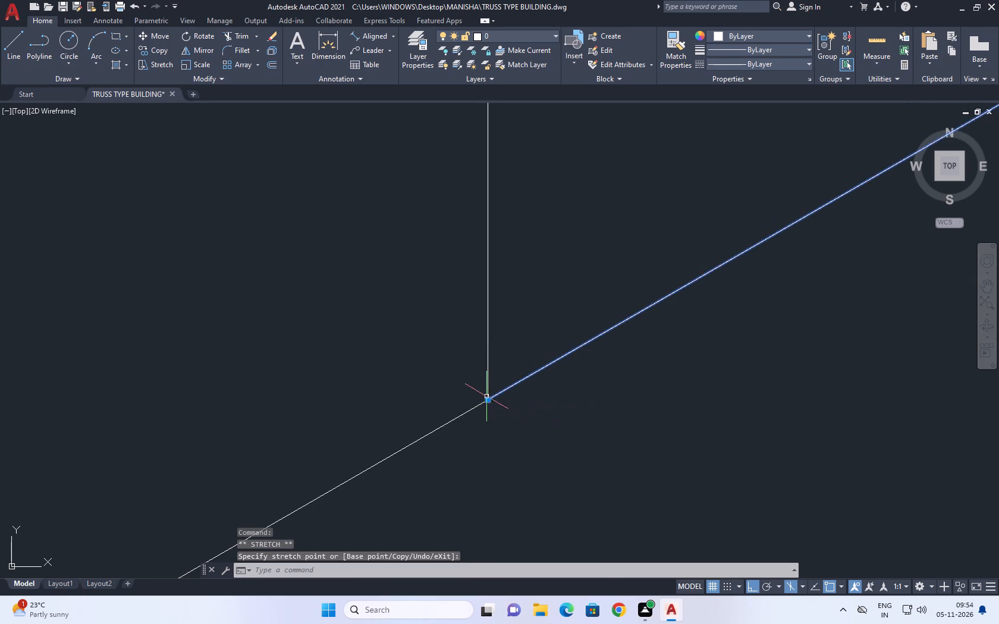
{"action": "scroll", "coordinate": [484, 389], "scroll_direction": "down", "scroll_amount": 3}
{"action": "key", "text": "Escape"}
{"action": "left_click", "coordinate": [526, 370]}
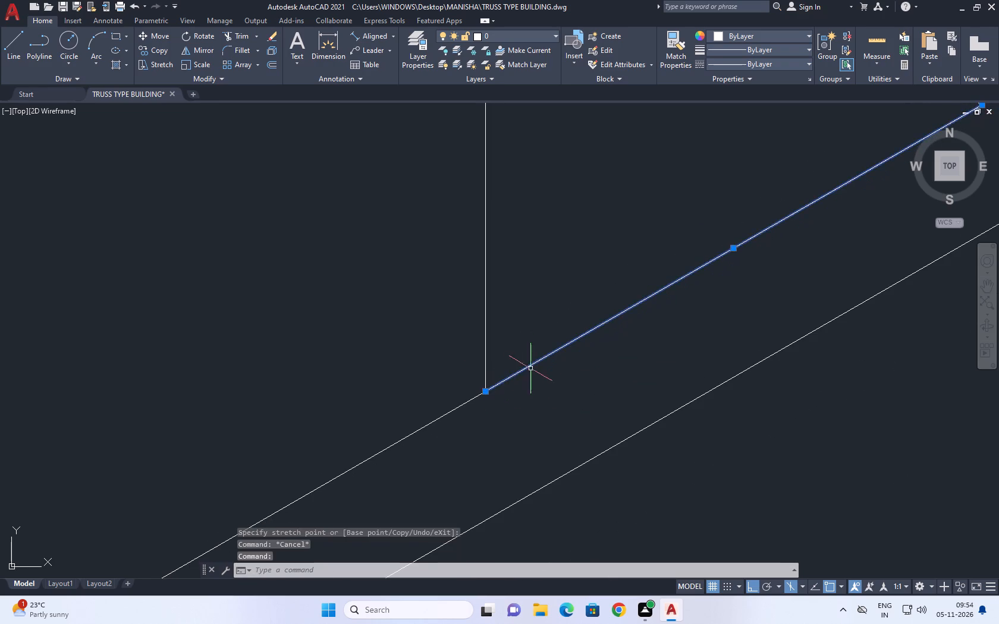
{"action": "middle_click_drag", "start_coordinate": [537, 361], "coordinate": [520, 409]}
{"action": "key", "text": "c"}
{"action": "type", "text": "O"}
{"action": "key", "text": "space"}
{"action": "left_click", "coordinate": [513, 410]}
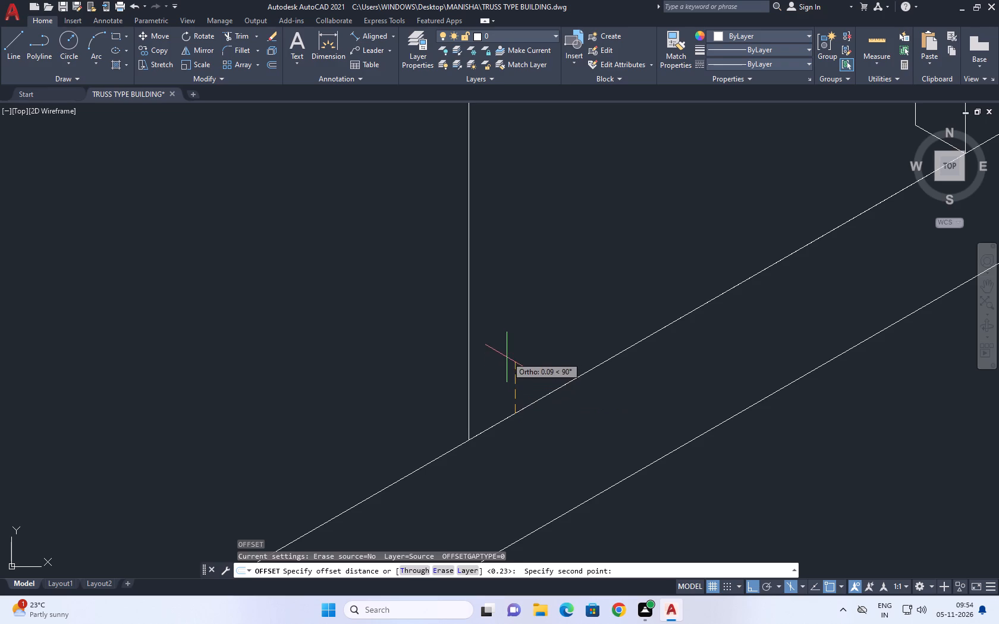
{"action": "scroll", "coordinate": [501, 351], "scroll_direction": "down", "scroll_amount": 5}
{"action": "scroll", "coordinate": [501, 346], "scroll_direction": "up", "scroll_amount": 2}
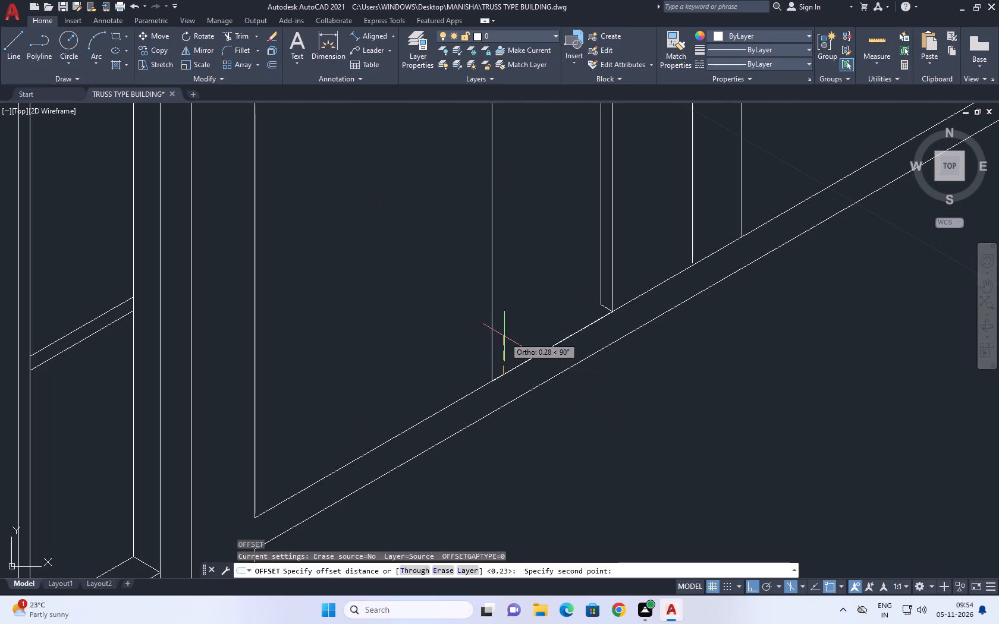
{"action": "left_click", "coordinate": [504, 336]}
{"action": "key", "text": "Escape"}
Copy the panel's sloped bottom line about 0.12 straight up.
{"action": "left_click", "coordinate": [510, 367]}
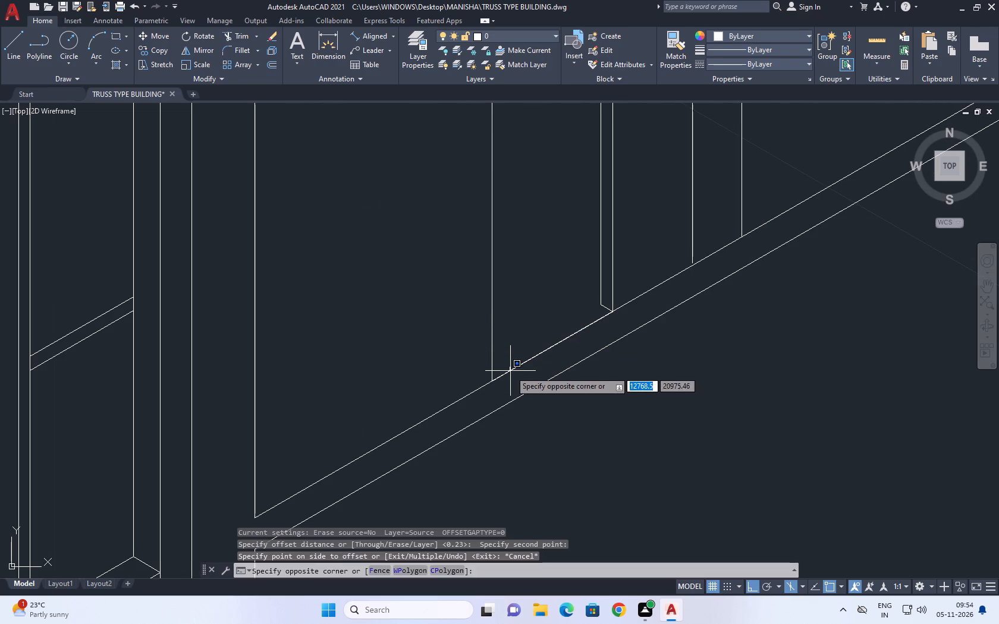
{"action": "left_click", "coordinate": [507, 361]}
{"action": "left_click", "coordinate": [509, 370]}
{"action": "key", "text": "c"}
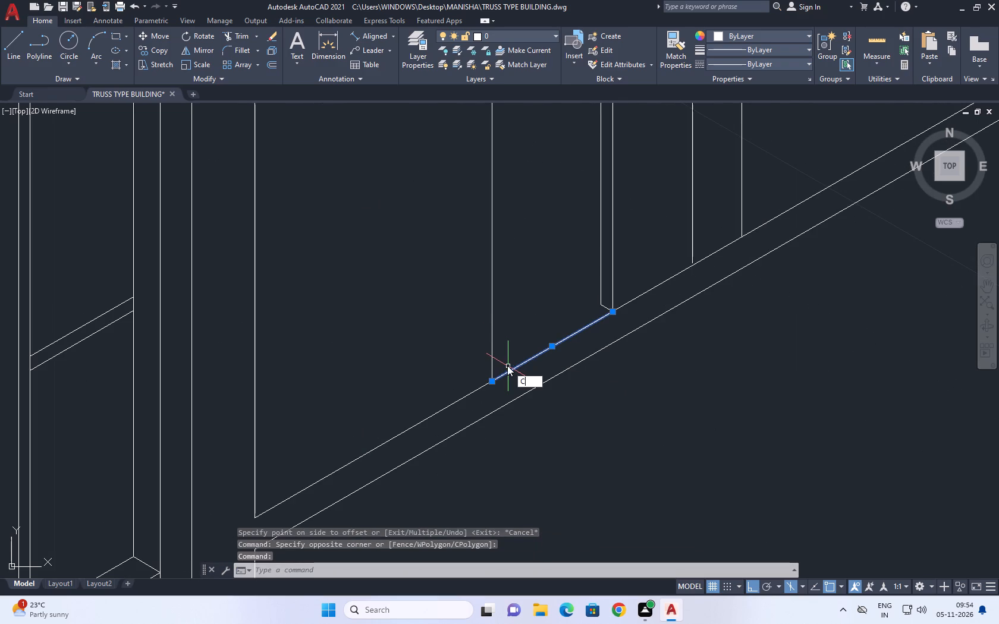
{"action": "key", "text": "o"}
{"action": "key", "text": "space"}
{"action": "left_click", "coordinate": [508, 369]}
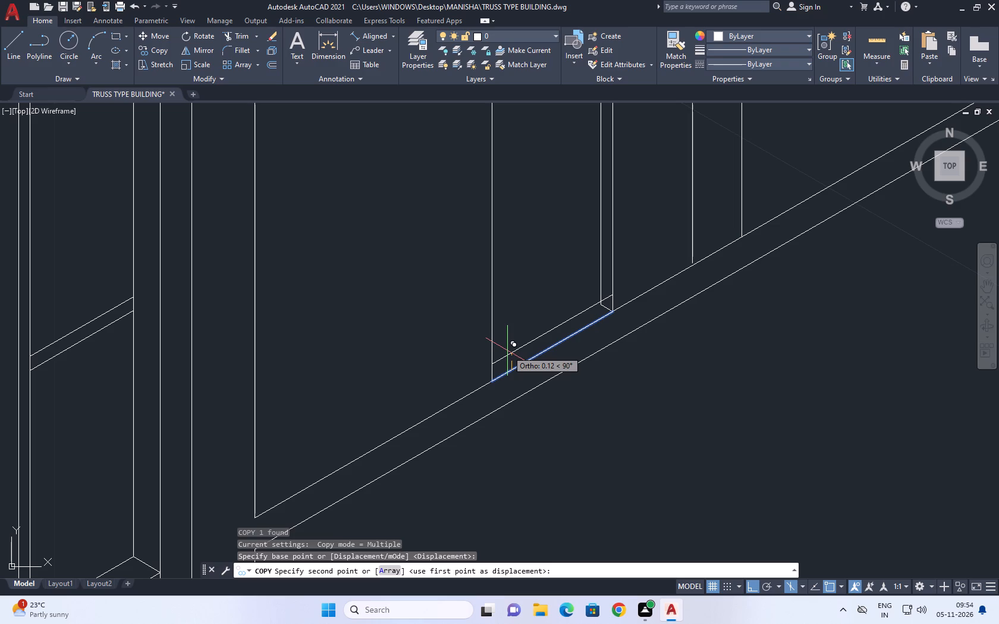
{"action": "left_click", "coordinate": [507, 351]}
{"action": "key", "text": "Escape"}
Move the copied bottom line by its upper endpoint onto the lower end of the panel's inner far vertical.
{"action": "scroll", "coordinate": [604, 304], "scroll_direction": "up", "scroll_amount": 3}
{"action": "left_click_drag", "start_coordinate": [582, 307], "coordinate": [570, 305]}
{"action": "left_click_drag", "start_coordinate": [554, 306], "coordinate": [545, 306]}
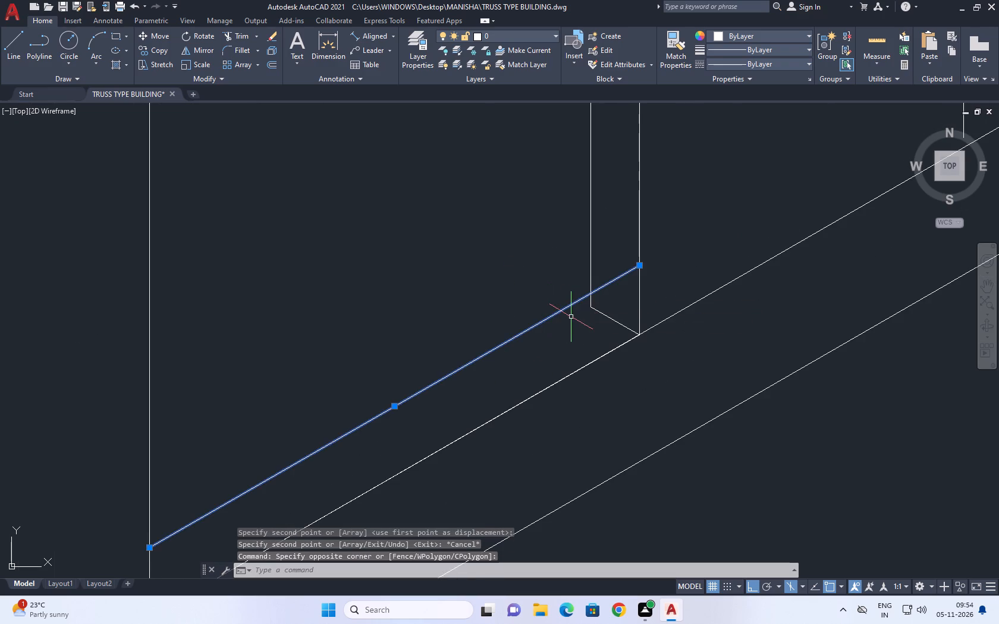
{"action": "key", "text": "m"}
{"action": "key", "text": "space"}
{"action": "left_click", "coordinate": [641, 263]}
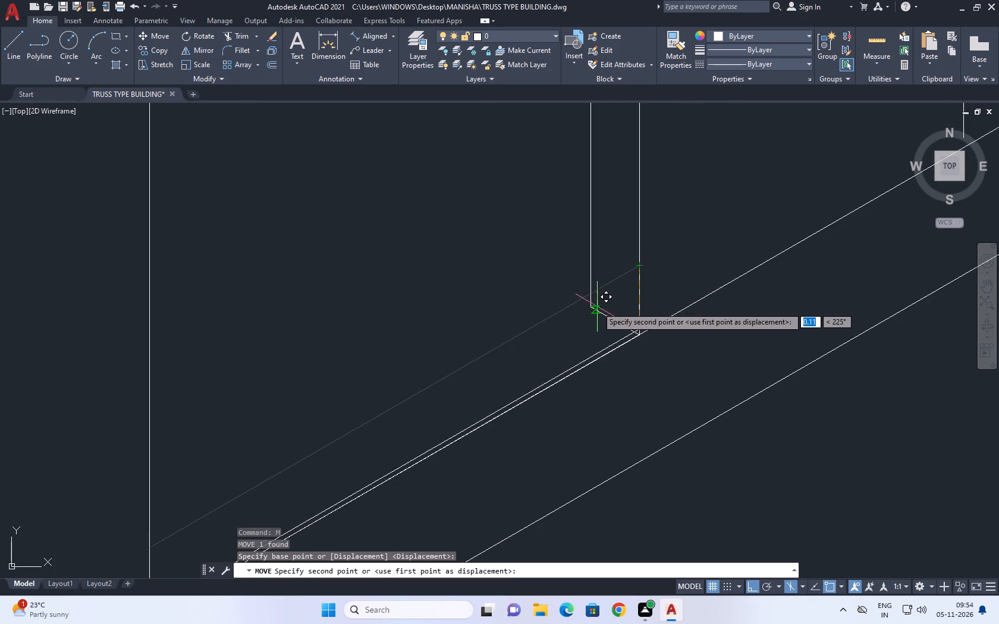
{"action": "left_click", "coordinate": [592, 305]}
{"action": "scroll", "coordinate": [636, 278], "scroll_direction": "down", "scroll_amount": 2}
{"action": "middle_click_drag", "start_coordinate": [493, 342], "coordinate": [592, 311]}
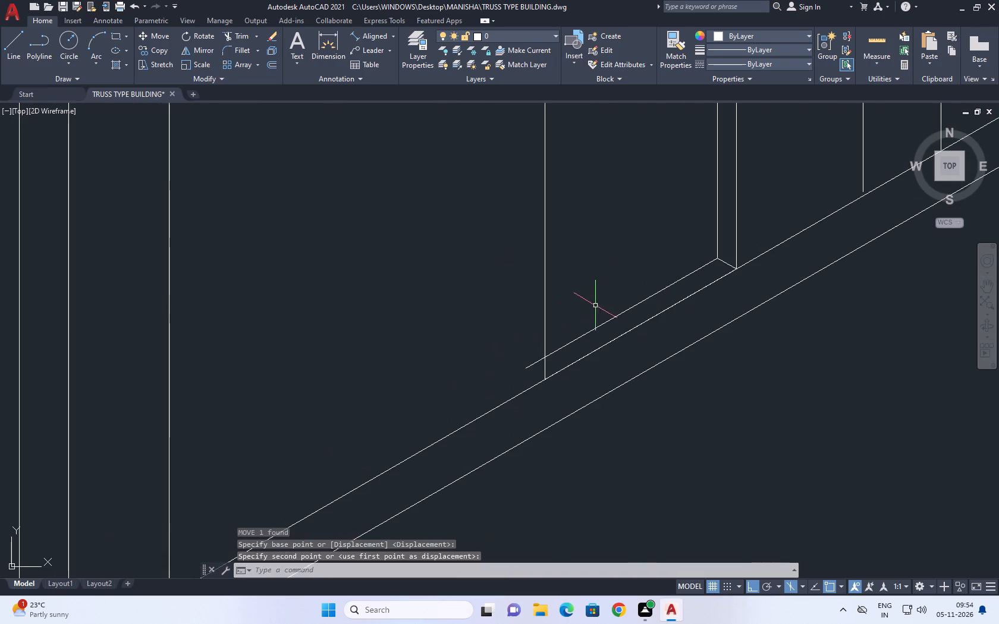
Trim the moved line's lower end where it overshoots the panel's near vertical.
{"action": "key", "text": "t"}
{"action": "key", "text": "r"}
{"action": "key", "text": "space"}
{"action": "left_click", "coordinate": [540, 363]}
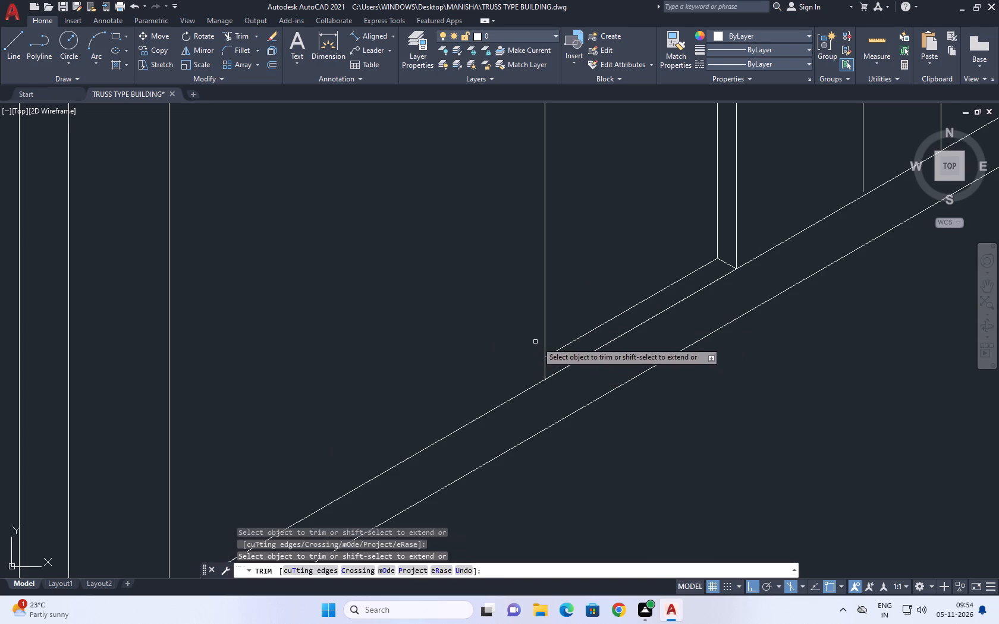
{"action": "key", "text": "Escape"}
Examine the panel's crossbar, frame verticals and bottom rail within the tall section's upper opening.
{"action": "scroll", "coordinate": [619, 335], "scroll_direction": "down", "scroll_amount": 2}
{"action": "middle_click_drag", "start_coordinate": [690, 294], "coordinate": [706, 394]}
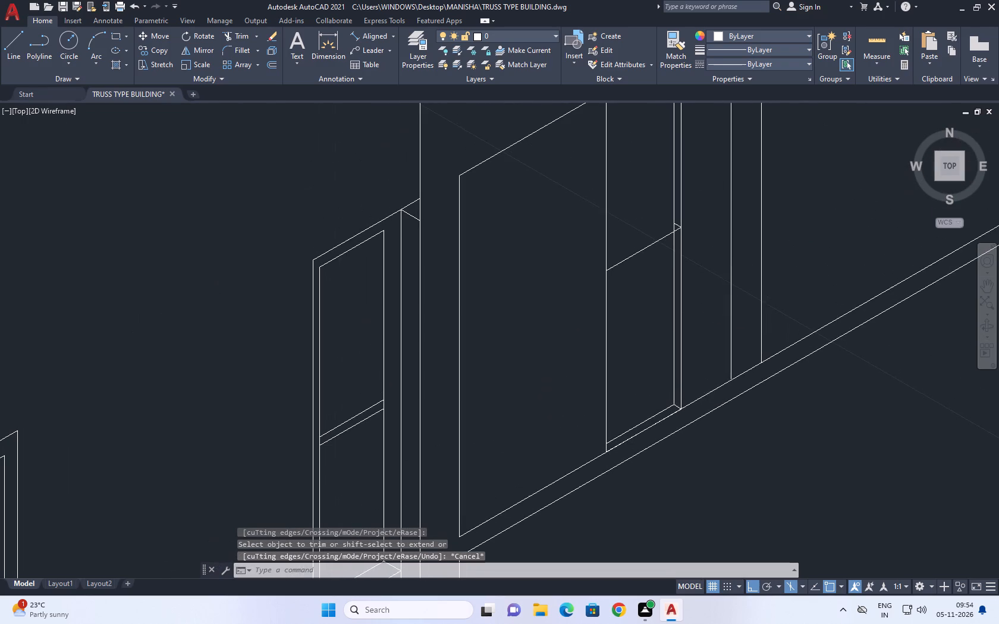
{"action": "middle_click_drag", "start_coordinate": [670, 247], "coordinate": [687, 309]}
{"action": "scroll", "coordinate": [705, 283], "scroll_direction": "up", "scroll_amount": 3}
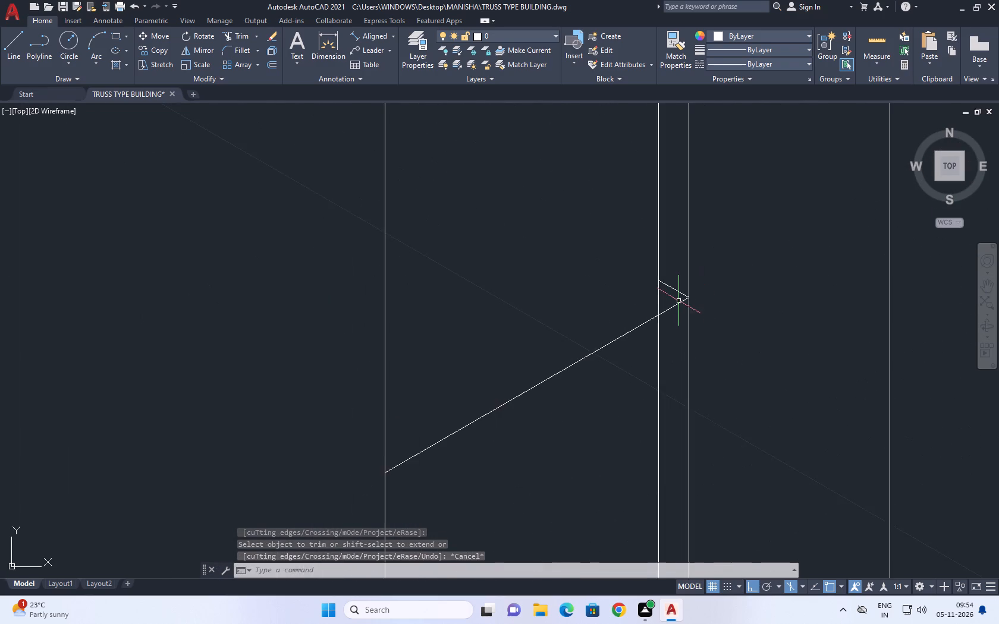
{"action": "scroll", "coordinate": [678, 301], "scroll_direction": "up", "scroll_amount": 2}
{"action": "scroll", "coordinate": [677, 300], "scroll_direction": "down", "scroll_amount": 5}
{"action": "middle_click_drag", "start_coordinate": [665, 348], "coordinate": [578, 288]}
{"action": "scroll", "coordinate": [561, 374], "scroll_direction": "down", "scroll_amount": 1}
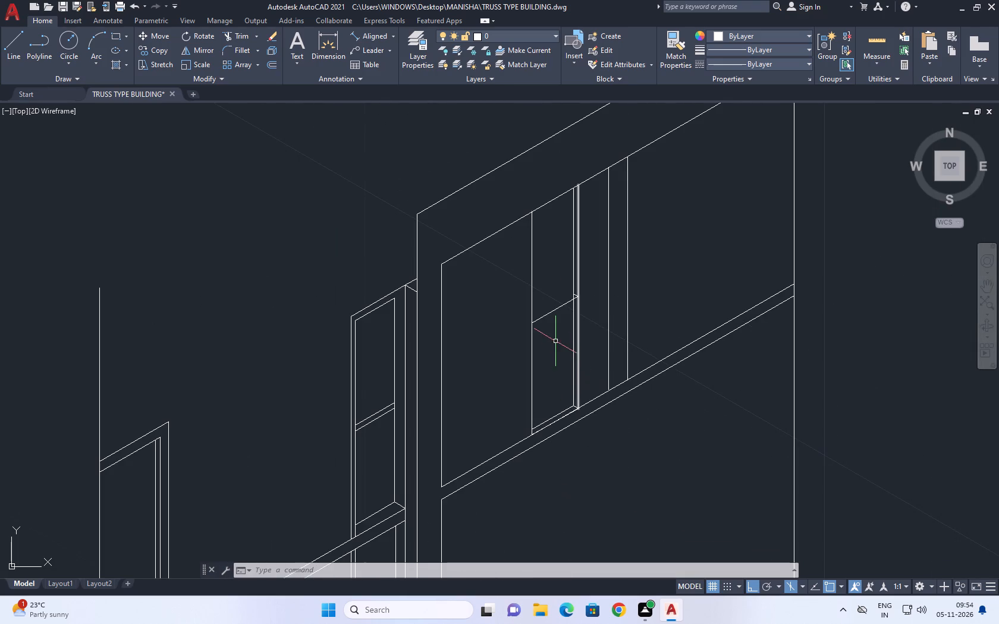
{"action": "middle_click_drag", "start_coordinate": [555, 340], "coordinate": [561, 346]}
{"action": "scroll", "coordinate": [577, 302], "scroll_direction": "up", "scroll_amount": 2}
{"action": "middle_click_drag", "start_coordinate": [593, 337], "coordinate": [596, 344]}
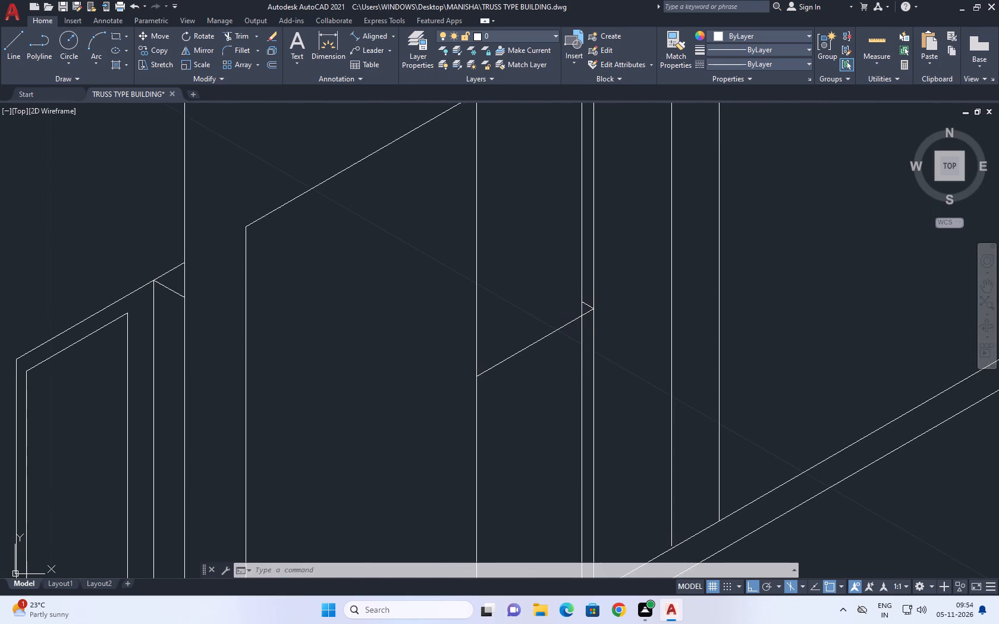
{"action": "scroll", "coordinate": [602, 364], "scroll_direction": "down", "scroll_amount": 2}
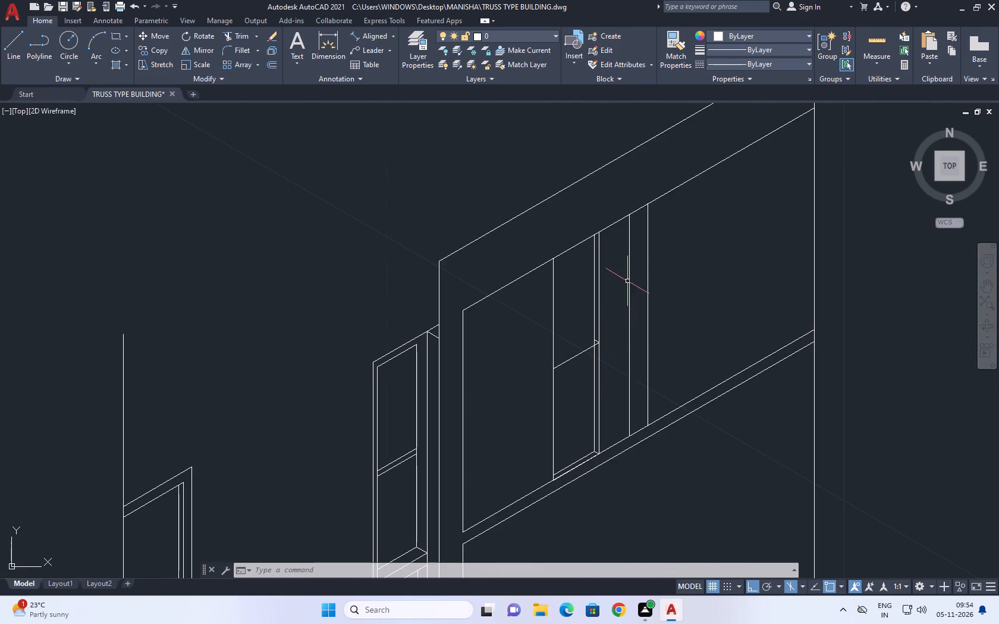
{"action": "scroll", "coordinate": [633, 329], "scroll_direction": "down", "scroll_amount": 1}
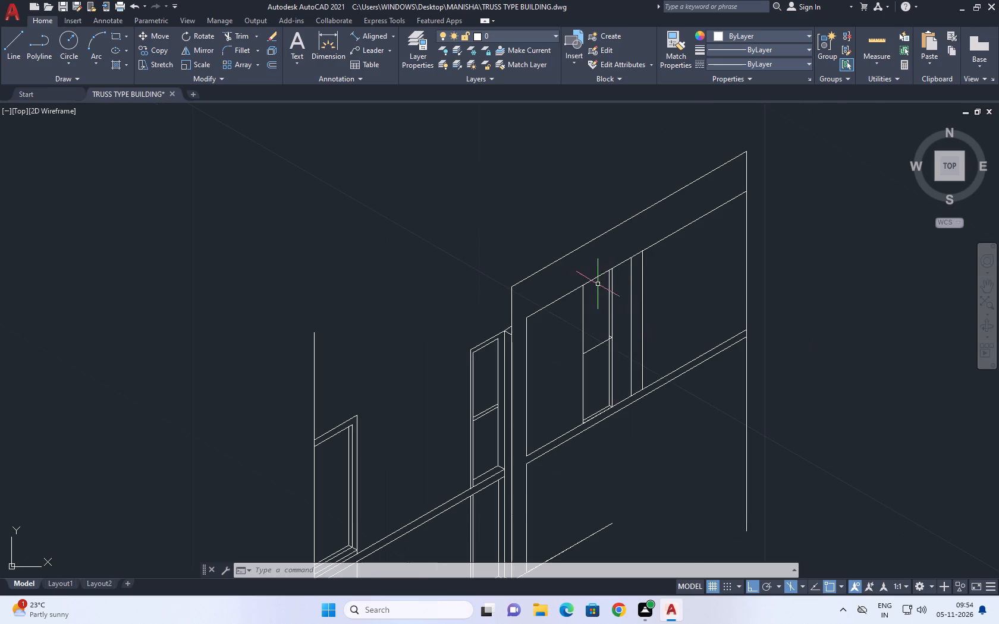
Trim the panel's near vertical where it overshoots the upper opening's sloped top edge.
{"action": "scroll", "coordinate": [595, 282], "scroll_direction": "up", "scroll_amount": 3}
{"action": "scroll", "coordinate": [546, 297], "scroll_direction": "up", "scroll_amount": 4}
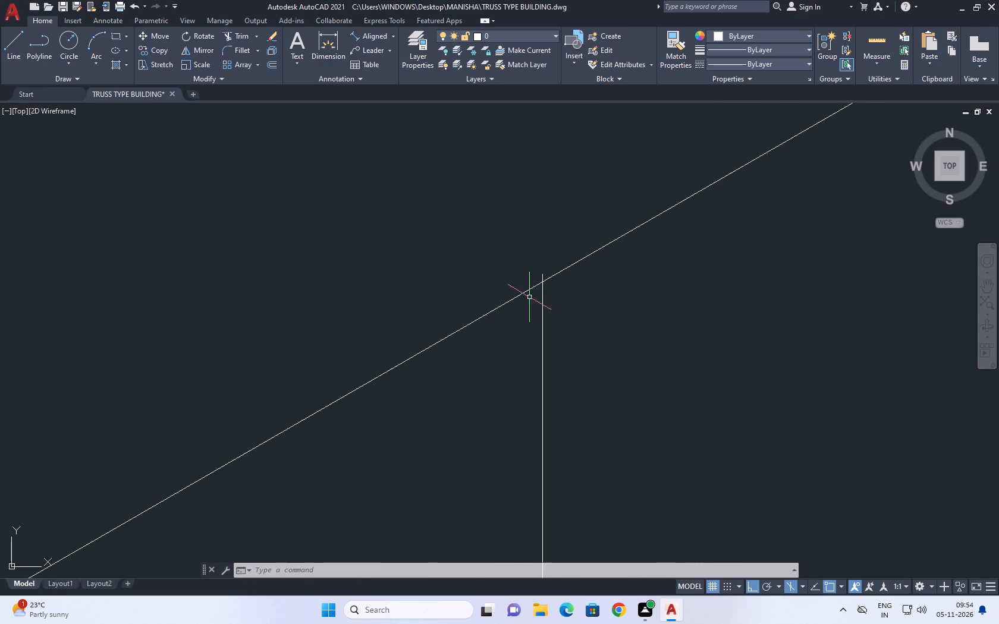
{"action": "scroll", "coordinate": [529, 297], "scroll_direction": "up", "scroll_amount": 1}
{"action": "left_click_drag", "start_coordinate": [235, 36], "coordinate": [234, 49]}
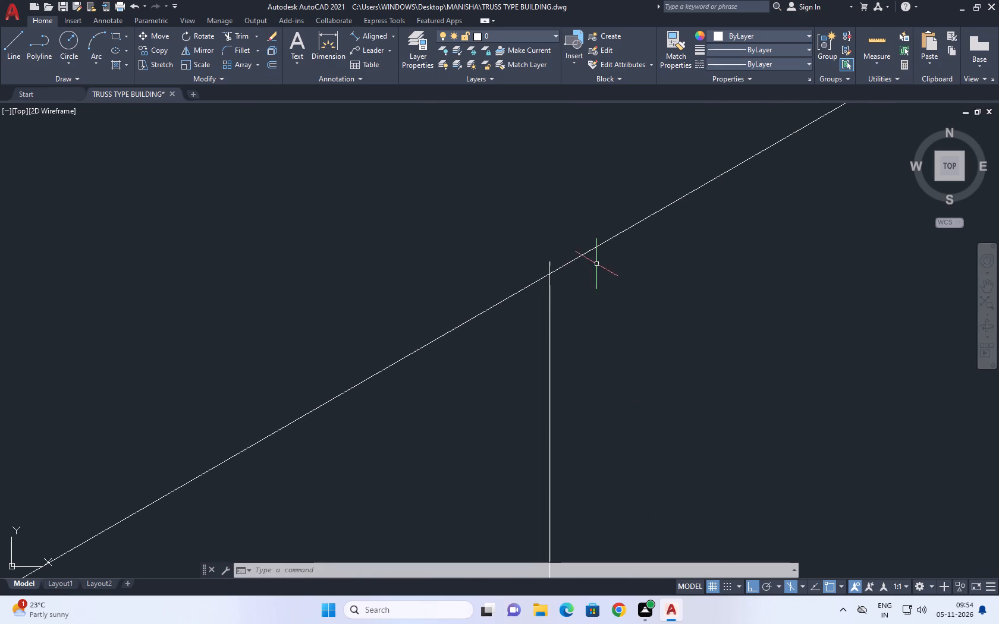
{"action": "left_click", "coordinate": [228, 36]}
{"action": "left_click", "coordinate": [551, 264]}
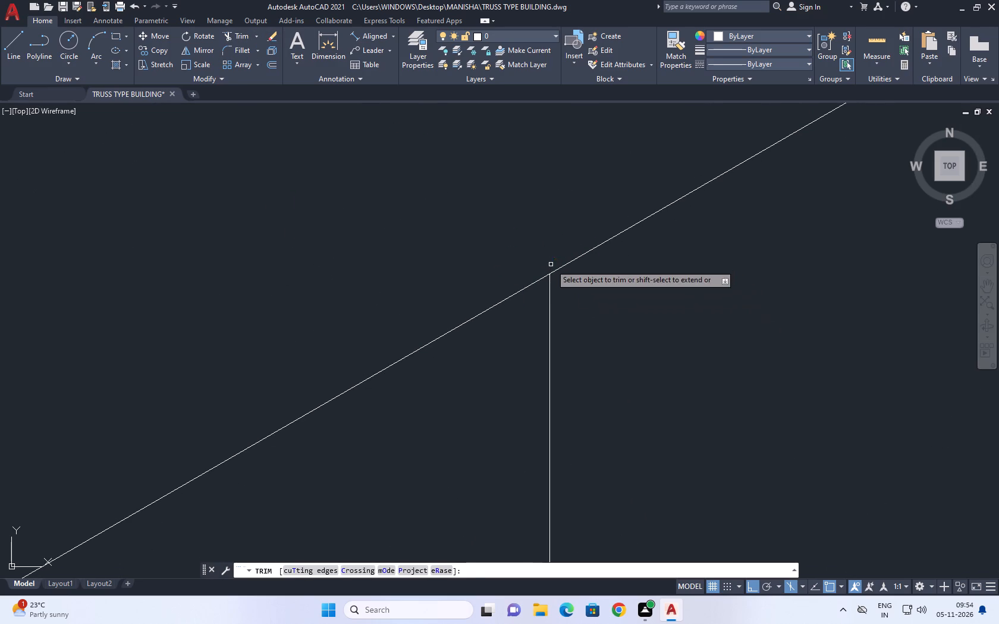
{"action": "right_click_drag", "start_coordinate": [528, 233], "coordinate": [523, 226]}
{"action": "left_click", "coordinate": [558, 240]}
{"action": "scroll", "coordinate": [563, 260], "scroll_direction": "down", "scroll_amount": 6}
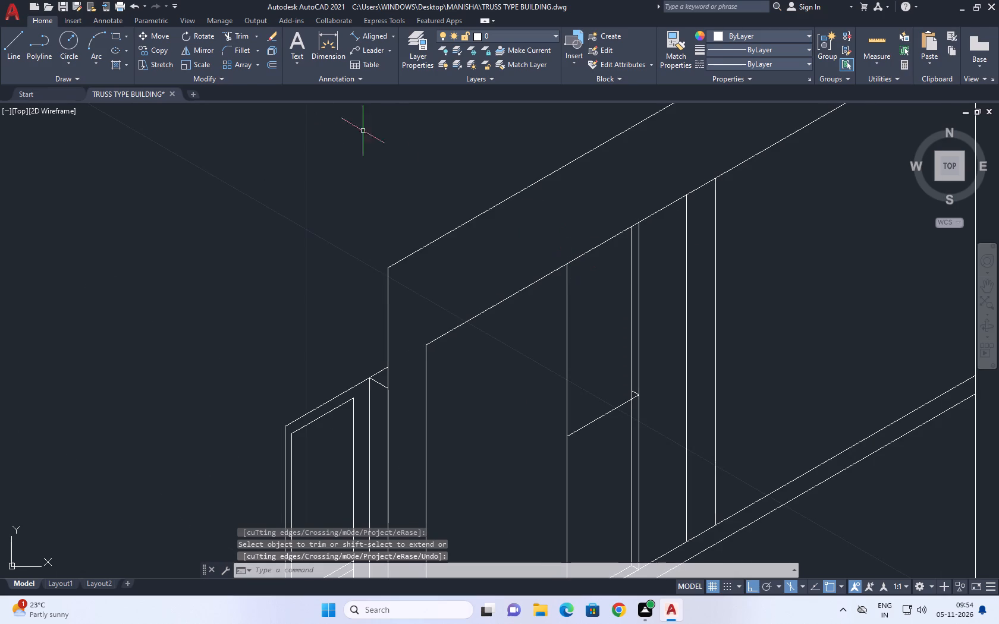
Draw a line along the opening's top edge from the near vertical's top to the inner far vertical's top.
{"action": "left_click", "coordinate": [5, 40]}
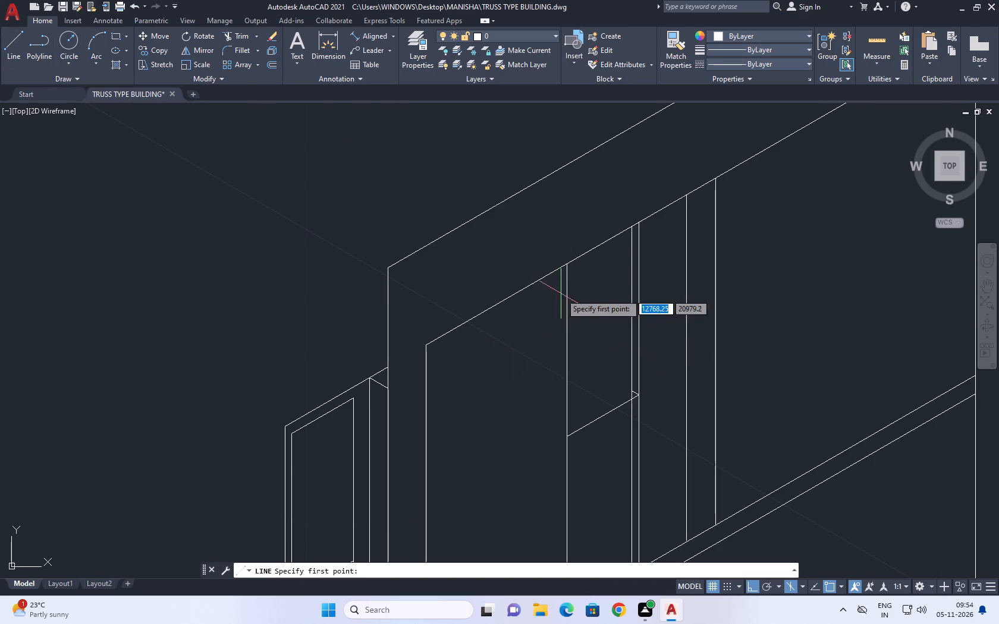
{"action": "scroll", "coordinate": [602, 259], "scroll_direction": "up", "scroll_amount": 2}
{"action": "left_click", "coordinate": [508, 270]}
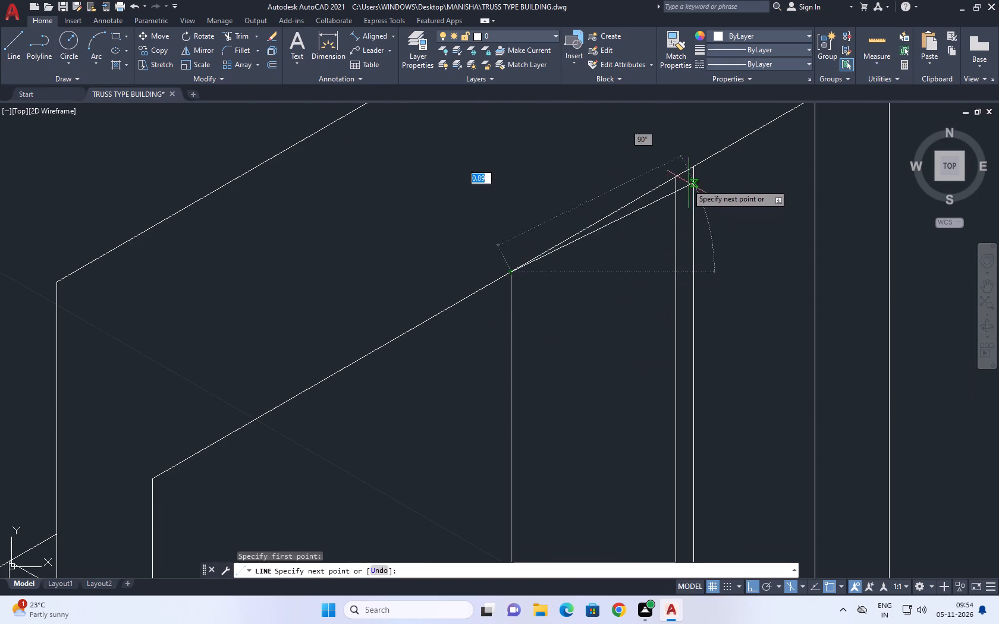
{"action": "left_click", "coordinate": [676, 177]}
{"action": "right_click", "coordinate": [678, 179]}
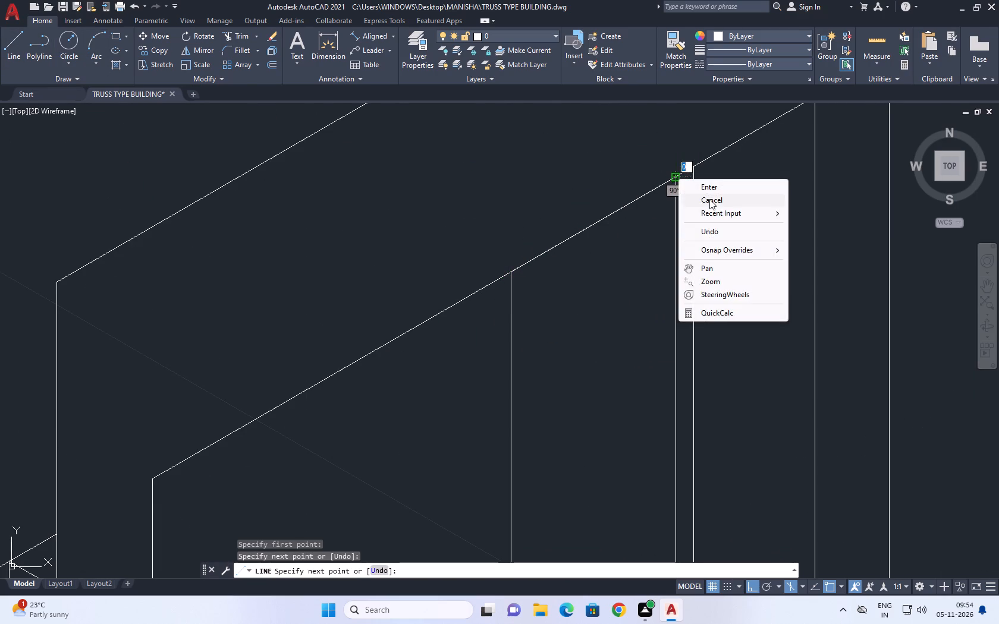
{"action": "left_click", "coordinate": [709, 199]}
Copy the new top line 0.1 straight down to form the panel's top rail.
{"action": "left_click", "coordinate": [634, 203]}
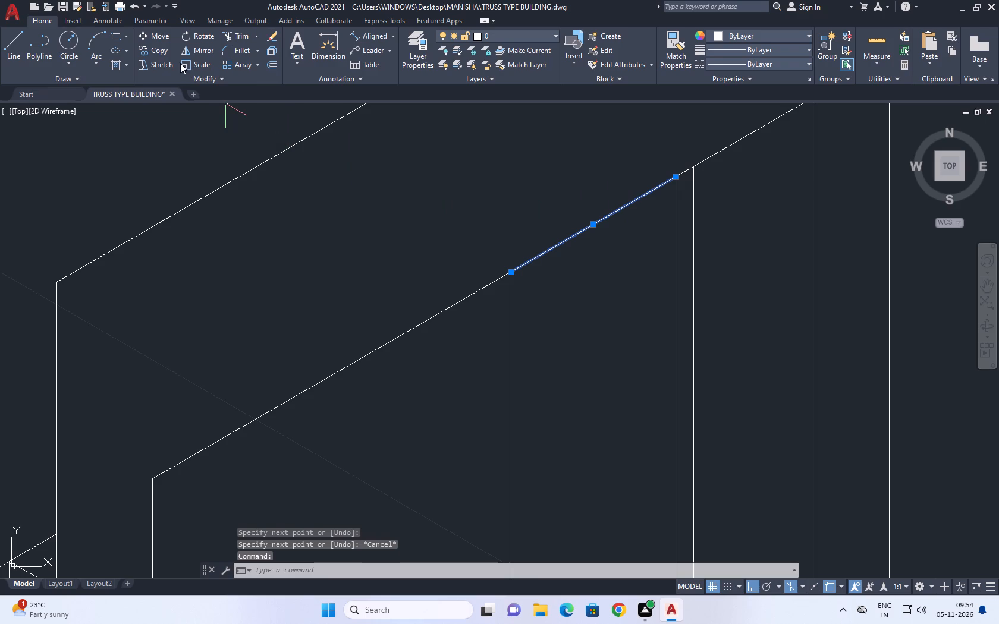
{"action": "left_click", "coordinate": [162, 50]}
{"action": "left_click", "coordinate": [612, 235]}
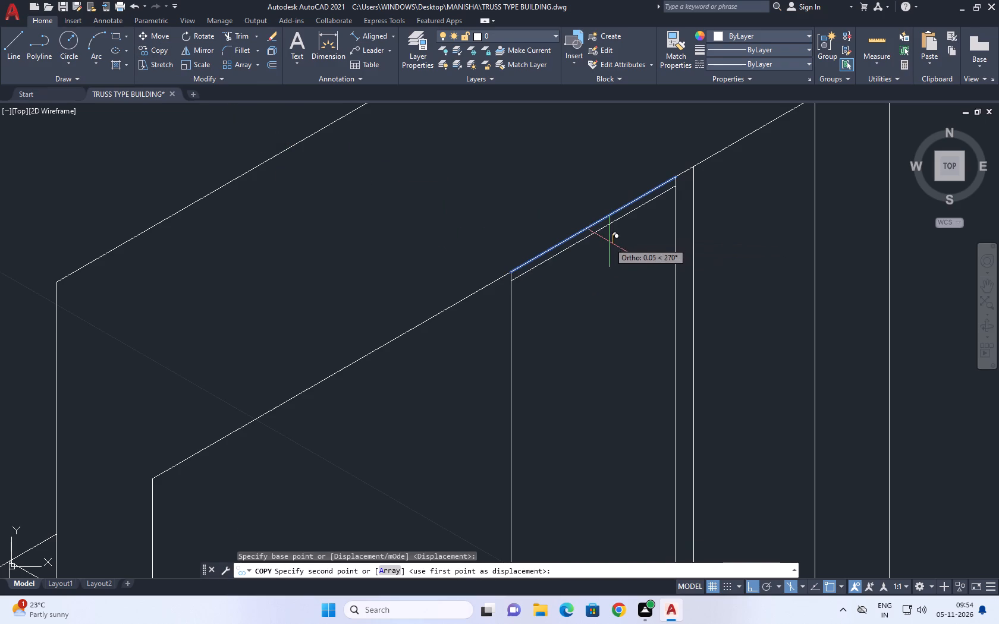
{"action": "type", "text": "0.1"}
{"action": "key", "text": "Return"}
{"action": "right_click", "coordinate": [673, 318]}
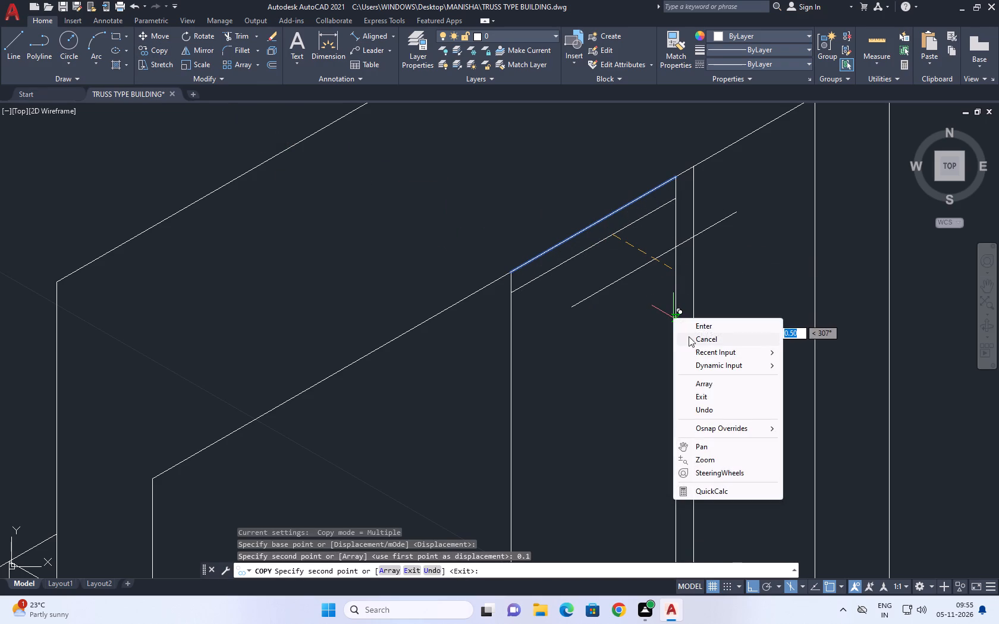
{"action": "left_click", "coordinate": [707, 338]}
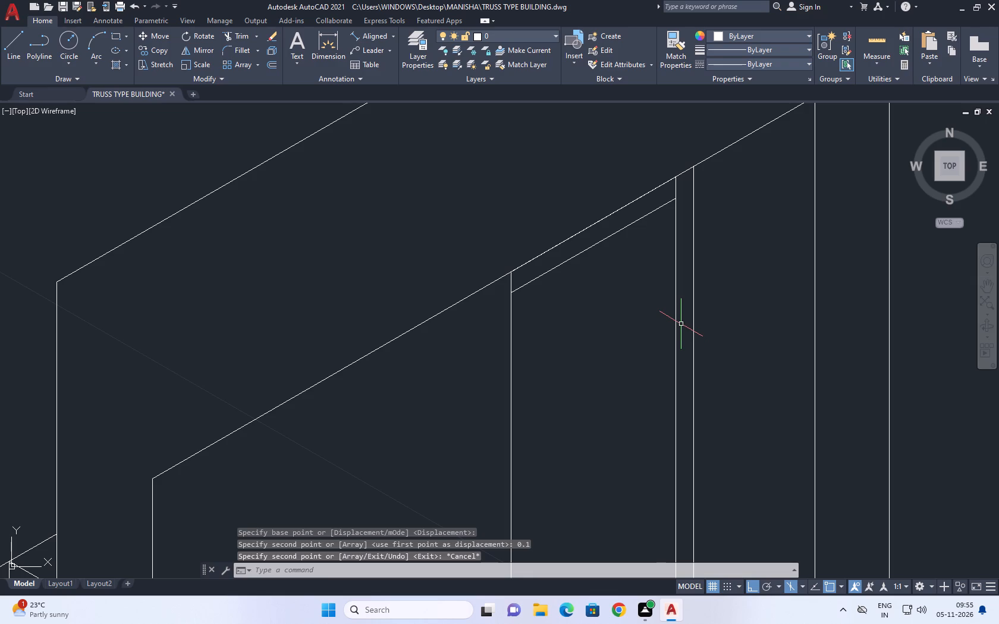
Trim the inner far vertical above the 0.1 copied top rail line.
{"action": "left_click", "coordinate": [231, 36]}
{"action": "left_click", "coordinate": [681, 185]}
{"action": "left_click", "coordinate": [670, 191]}
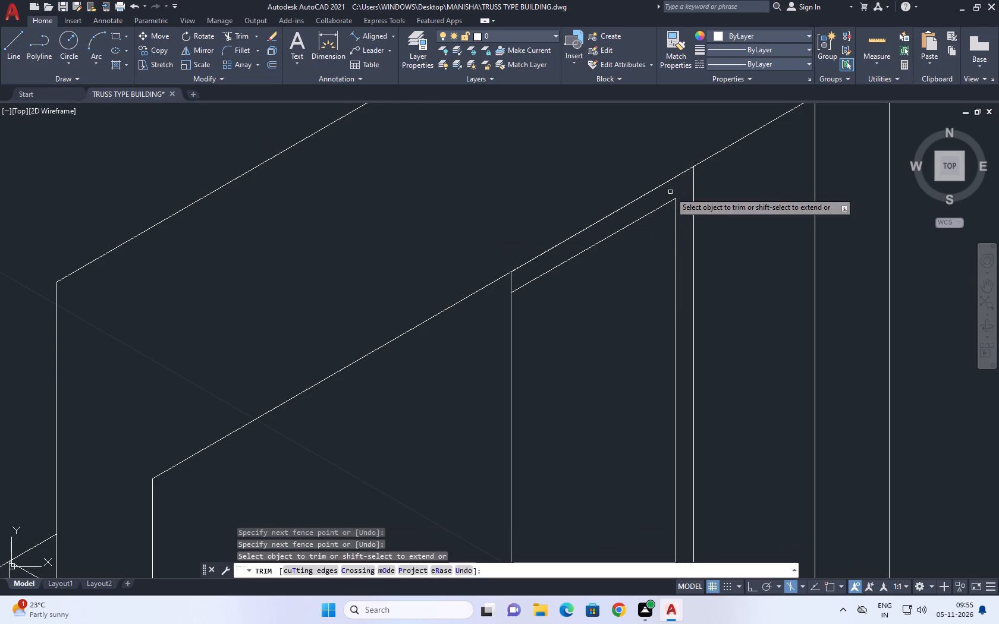
{"action": "right_click", "coordinate": [630, 141]}
{"action": "left_click", "coordinate": [671, 163]}
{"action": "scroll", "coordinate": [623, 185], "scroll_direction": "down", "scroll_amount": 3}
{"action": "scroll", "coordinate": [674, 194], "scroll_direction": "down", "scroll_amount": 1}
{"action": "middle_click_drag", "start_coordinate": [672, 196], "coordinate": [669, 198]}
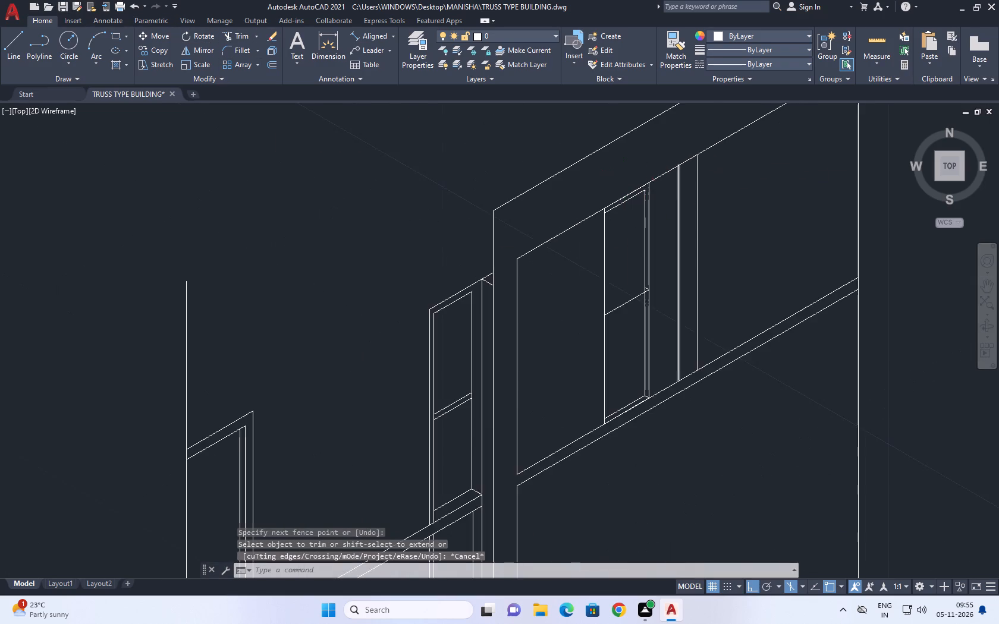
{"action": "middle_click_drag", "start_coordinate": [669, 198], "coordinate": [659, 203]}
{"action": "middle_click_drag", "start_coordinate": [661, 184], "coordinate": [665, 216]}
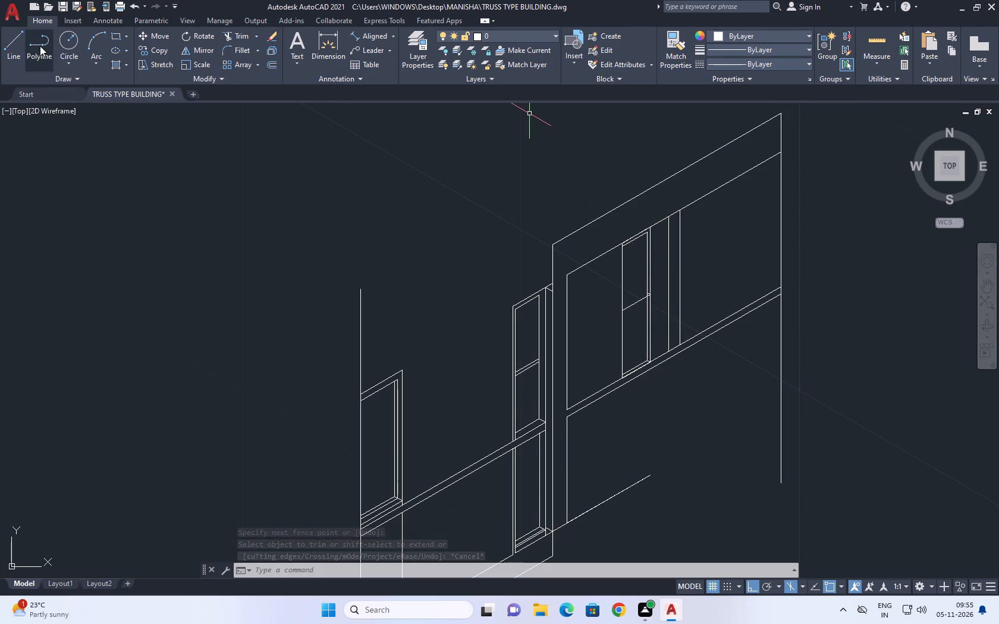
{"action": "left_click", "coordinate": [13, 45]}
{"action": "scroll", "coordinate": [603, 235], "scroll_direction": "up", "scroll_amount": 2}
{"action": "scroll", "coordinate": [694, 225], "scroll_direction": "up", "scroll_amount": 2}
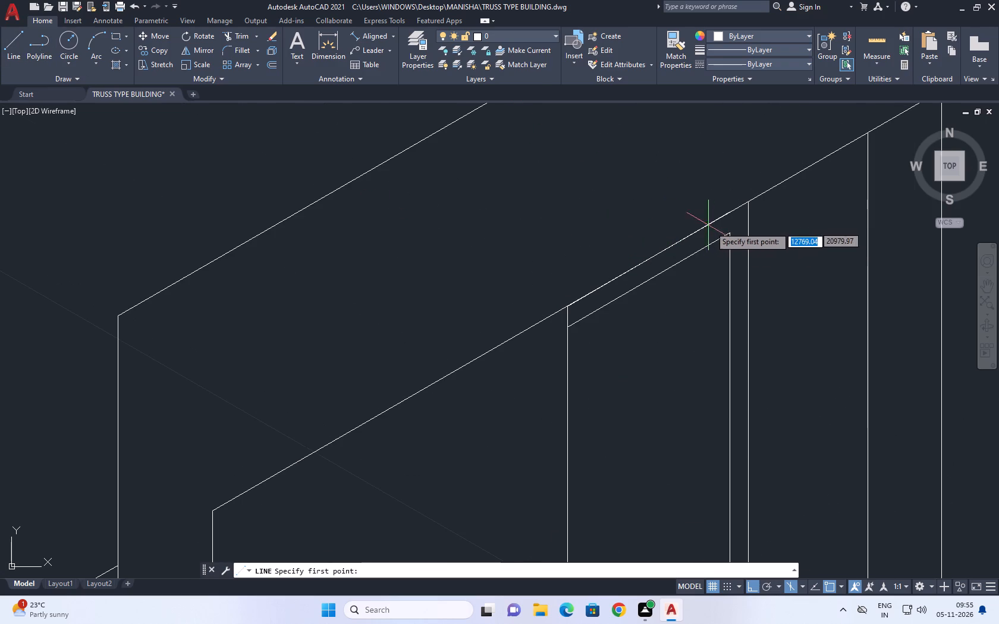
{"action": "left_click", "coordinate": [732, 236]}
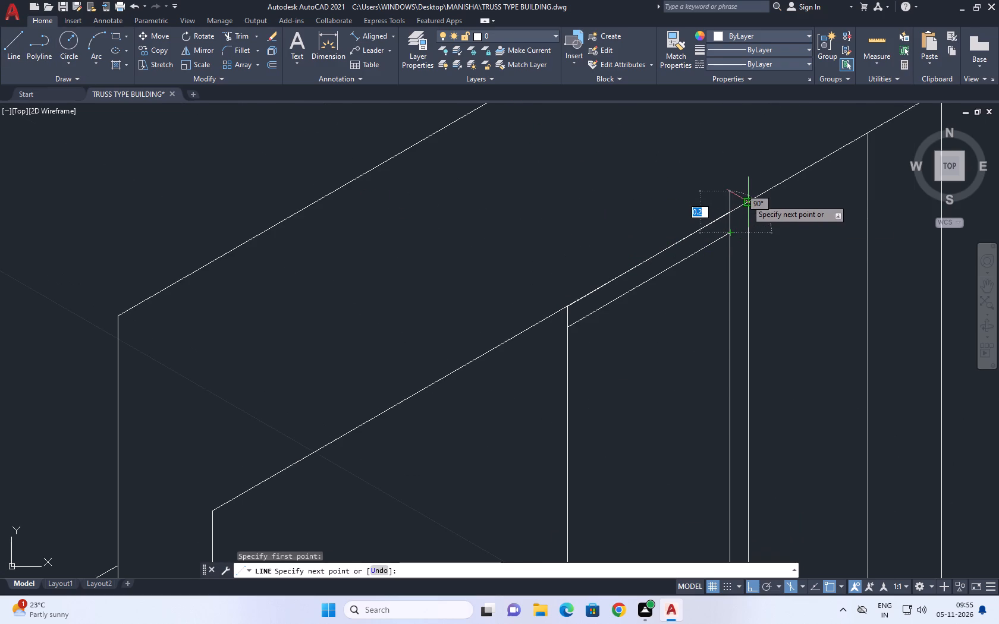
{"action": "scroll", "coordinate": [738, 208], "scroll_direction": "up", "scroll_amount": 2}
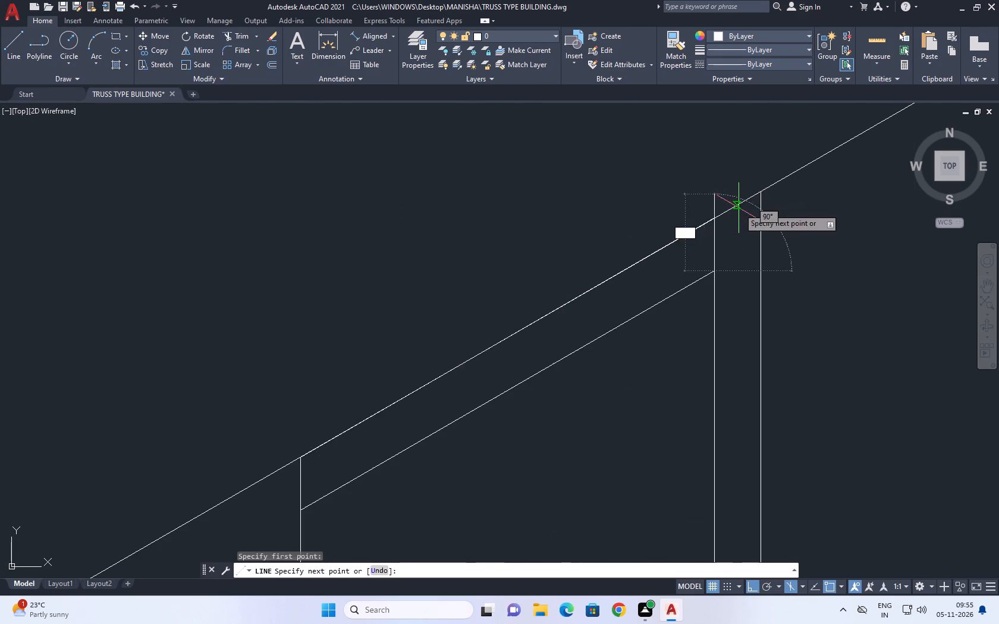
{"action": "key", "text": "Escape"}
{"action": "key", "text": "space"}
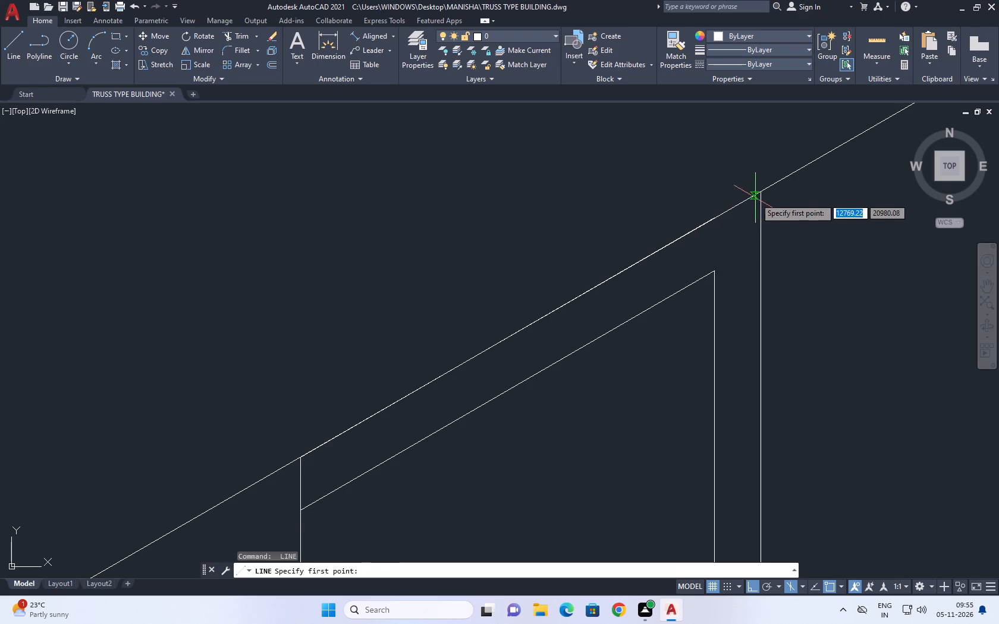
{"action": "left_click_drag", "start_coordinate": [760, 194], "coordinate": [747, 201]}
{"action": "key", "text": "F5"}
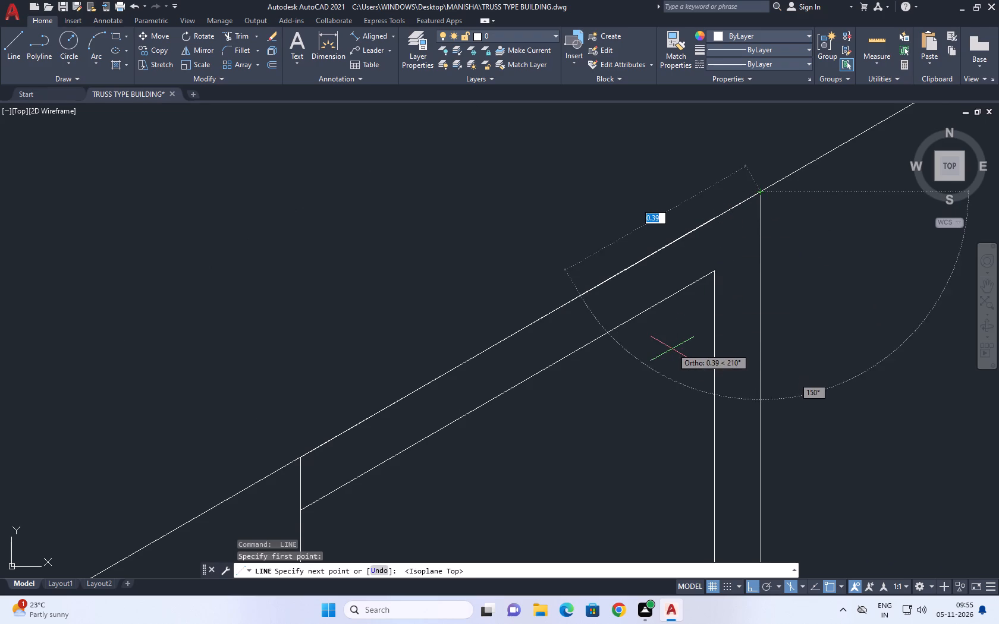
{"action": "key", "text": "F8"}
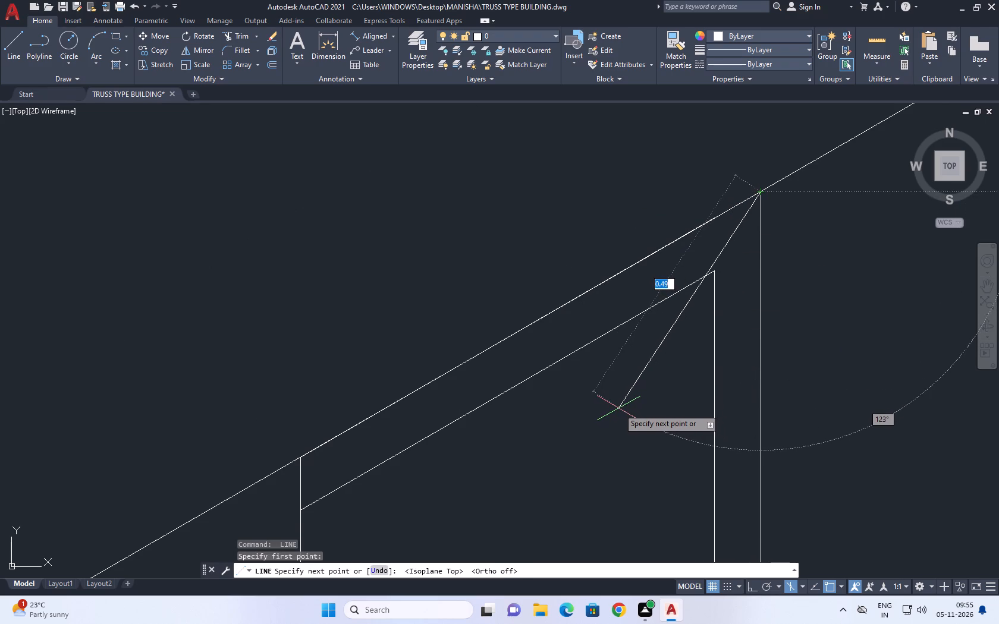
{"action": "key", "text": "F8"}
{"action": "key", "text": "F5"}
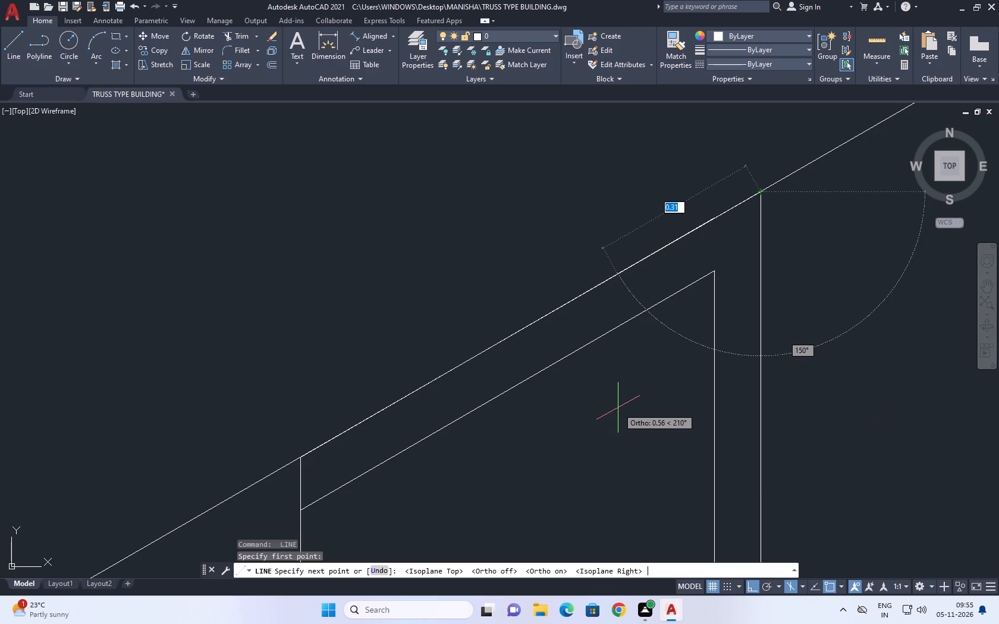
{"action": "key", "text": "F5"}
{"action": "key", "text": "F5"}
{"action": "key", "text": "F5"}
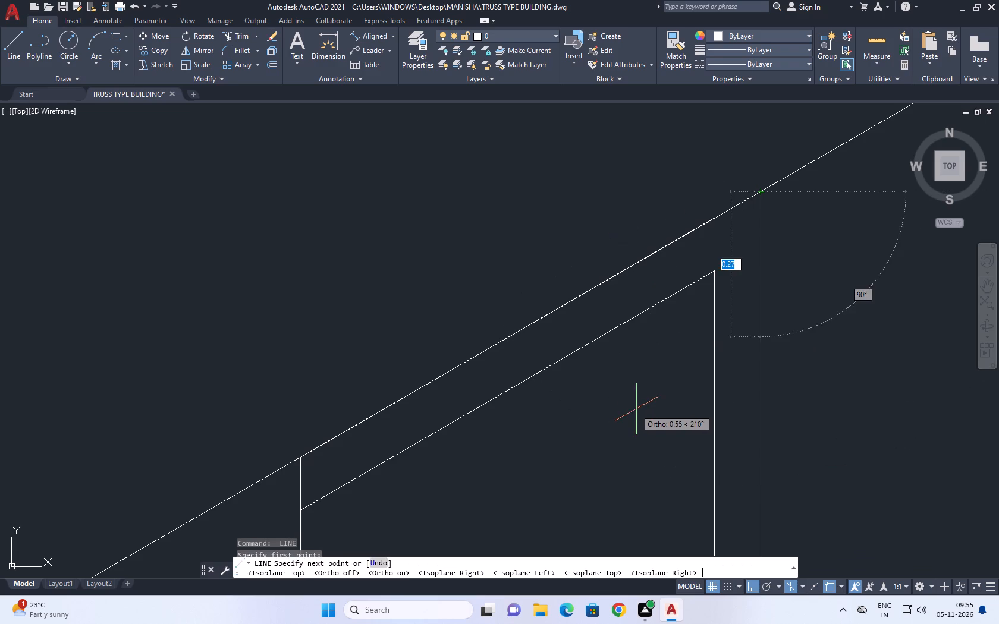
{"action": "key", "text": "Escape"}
Delete the duplicate line overlapping the opening's top edge above the panel.
{"action": "left_click", "coordinate": [673, 242]}
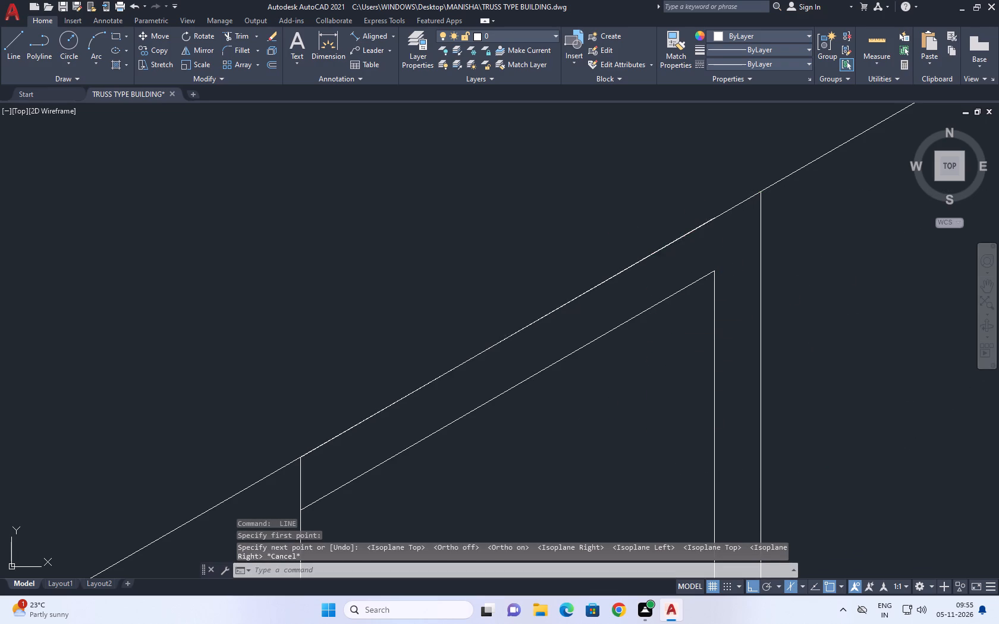
{"action": "key", "text": "Delete"}
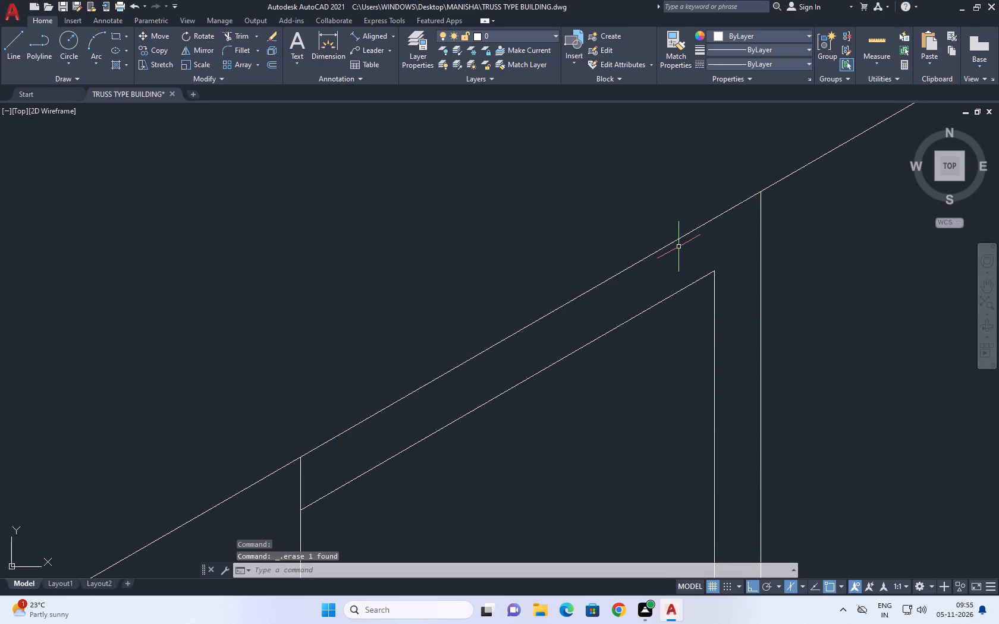
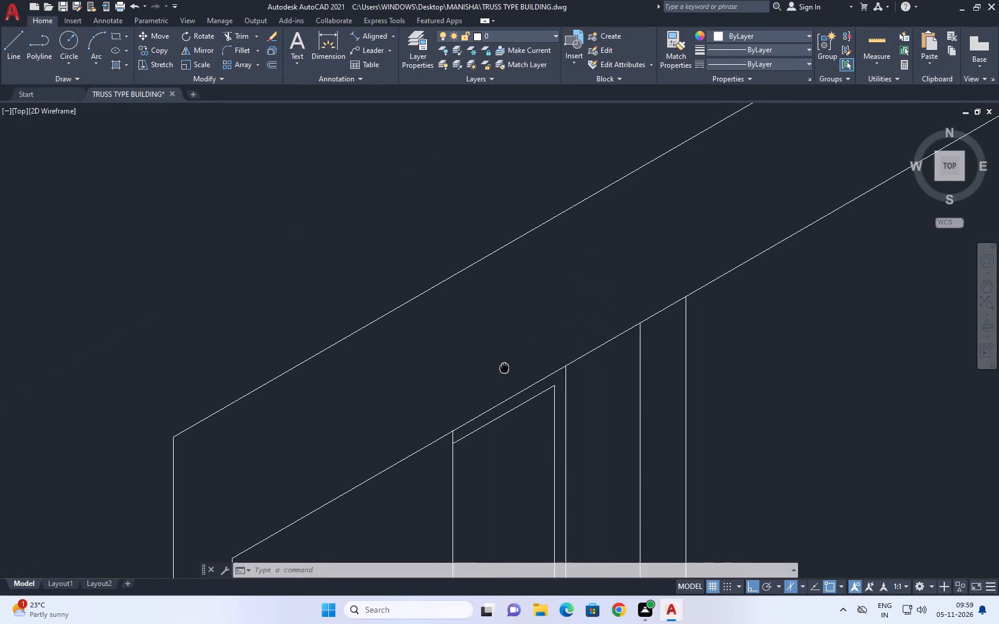
Examine the upper storey wall, its window openings and its top edge in the isometric building view.
{"action": "scroll", "coordinate": [437, 438], "scroll_direction": "up", "scroll_amount": 2}
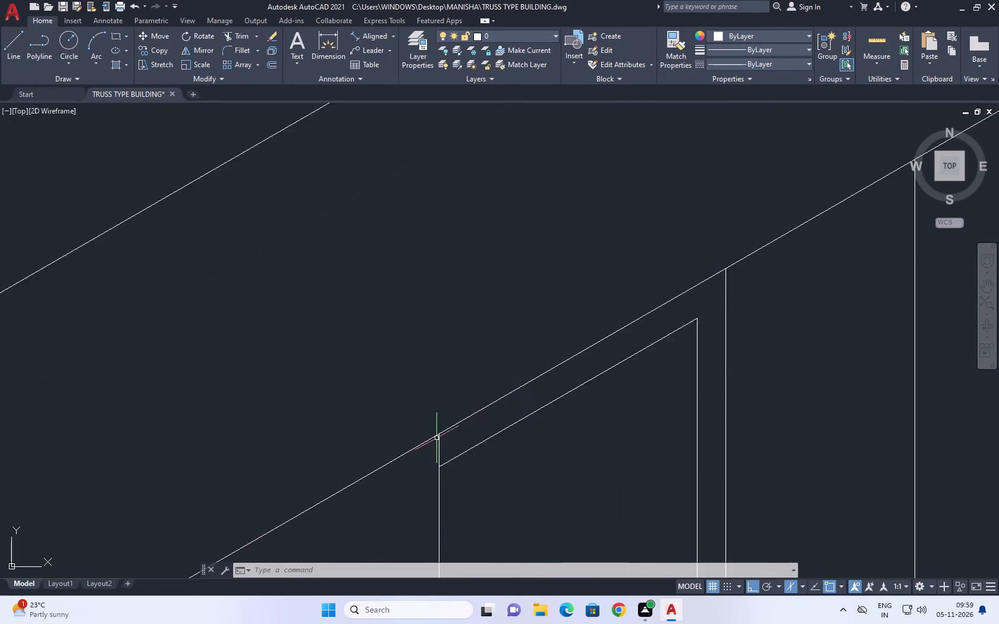
{"action": "scroll", "coordinate": [436, 438], "scroll_direction": "up", "scroll_amount": 3}
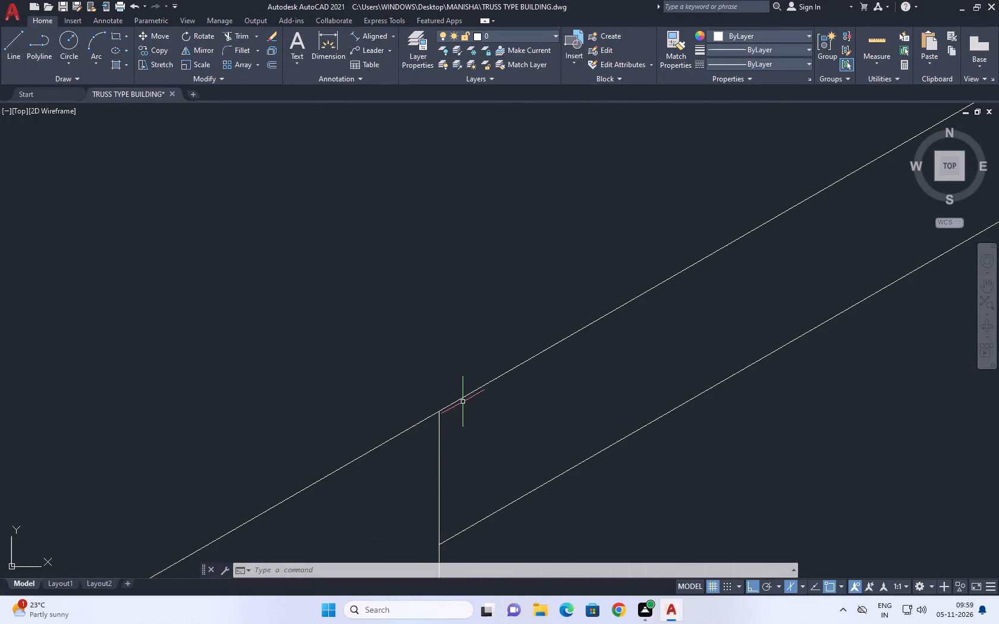
{"action": "scroll", "coordinate": [550, 429], "scroll_direction": "down", "scroll_amount": 4}
{"action": "middle_click_drag", "start_coordinate": [608, 423], "coordinate": [569, 372]}
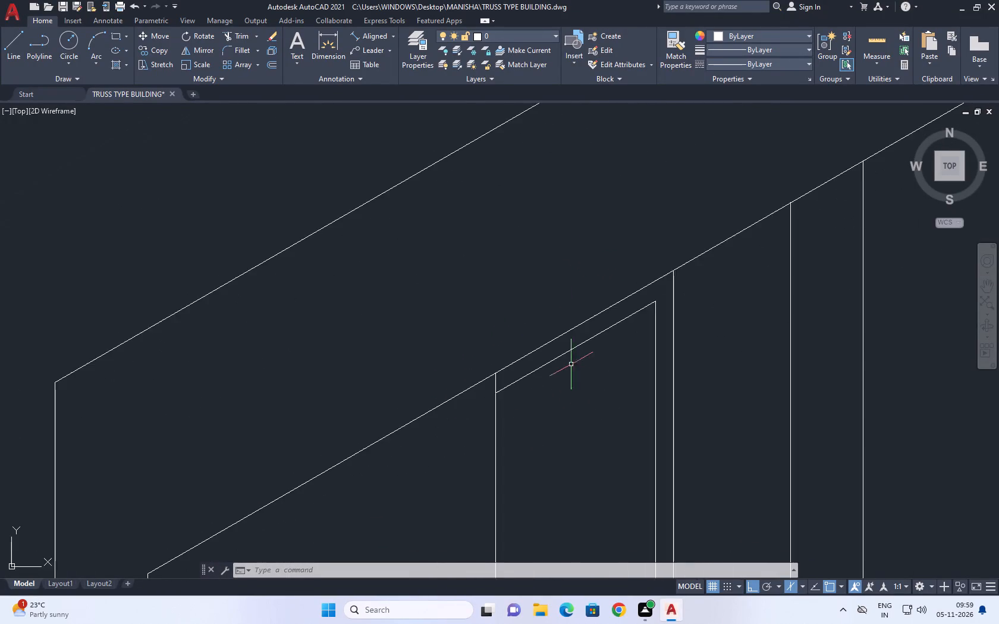
{"action": "middle_click_drag", "start_coordinate": [580, 368], "coordinate": [492, 386]}
{"action": "scroll", "coordinate": [568, 378], "scroll_direction": "down", "scroll_amount": 1}
{"action": "middle_click_drag", "start_coordinate": [611, 372], "coordinate": [545, 372]}
{"action": "scroll", "coordinate": [668, 331], "scroll_direction": "down", "scroll_amount": 4}
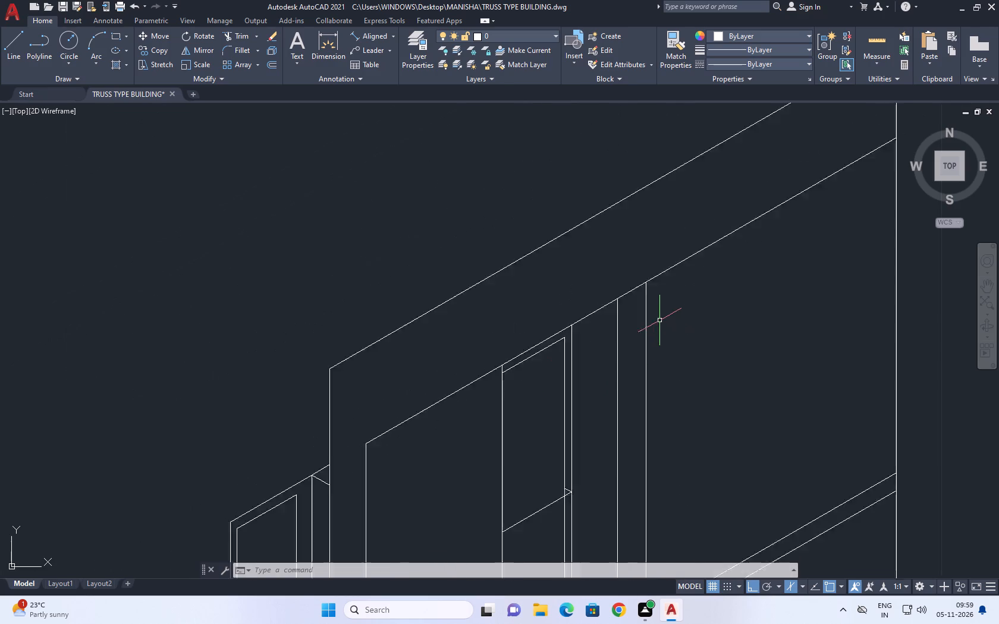
{"action": "scroll", "coordinate": [659, 320], "scroll_direction": "down", "scroll_amount": 2}
{"action": "middle_click", "coordinate": [686, 309]}
{"action": "scroll", "coordinate": [676, 318], "scroll_direction": "up", "scroll_amount": 2}
{"action": "middle_click_drag", "start_coordinate": [605, 322], "coordinate": [601, 355]}
{"action": "scroll", "coordinate": [605, 333], "scroll_direction": "up", "scroll_amount": 1}
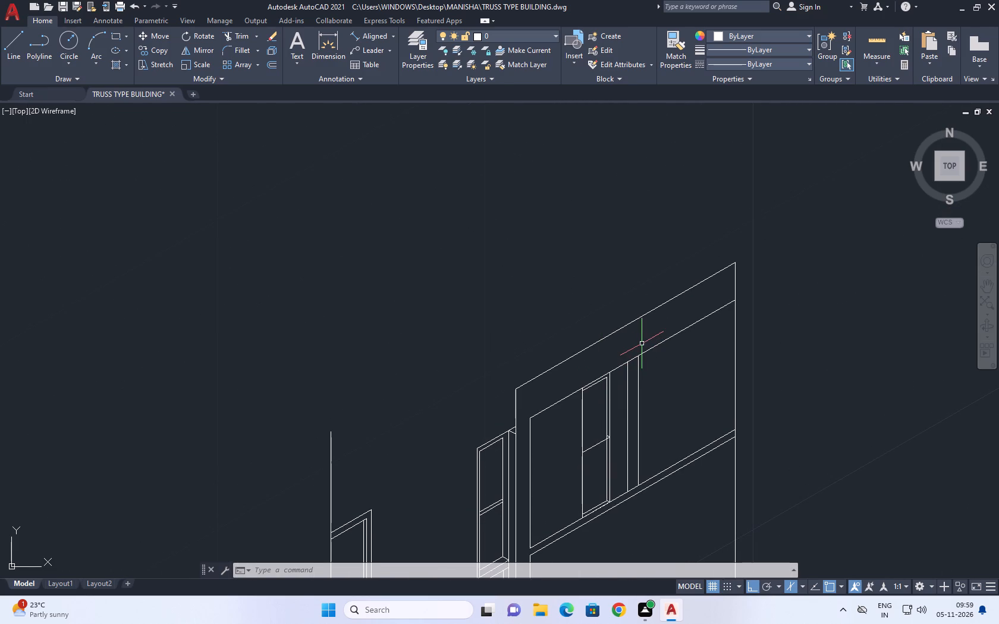
{"action": "middle_click_drag", "start_coordinate": [624, 352], "coordinate": [628, 358]}
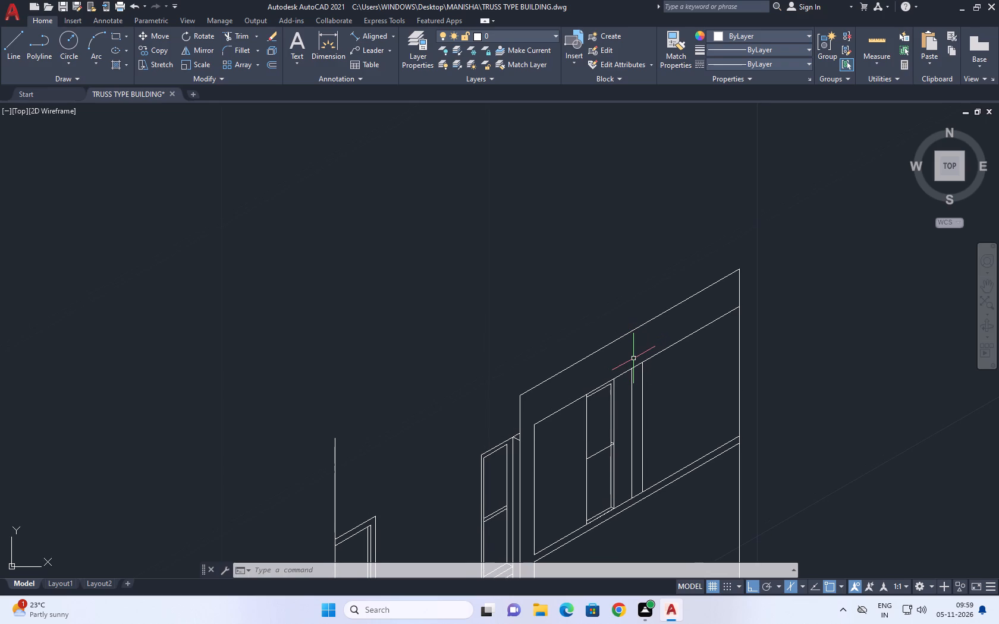
Draw a 0.226 line at 150° from the lower end of the upper wall's top edge for the wall thickness.
{"action": "type", "text": "L"}
{"action": "key", "text": "space"}
{"action": "scroll", "coordinate": [634, 392], "scroll_direction": "down", "scroll_amount": 1}
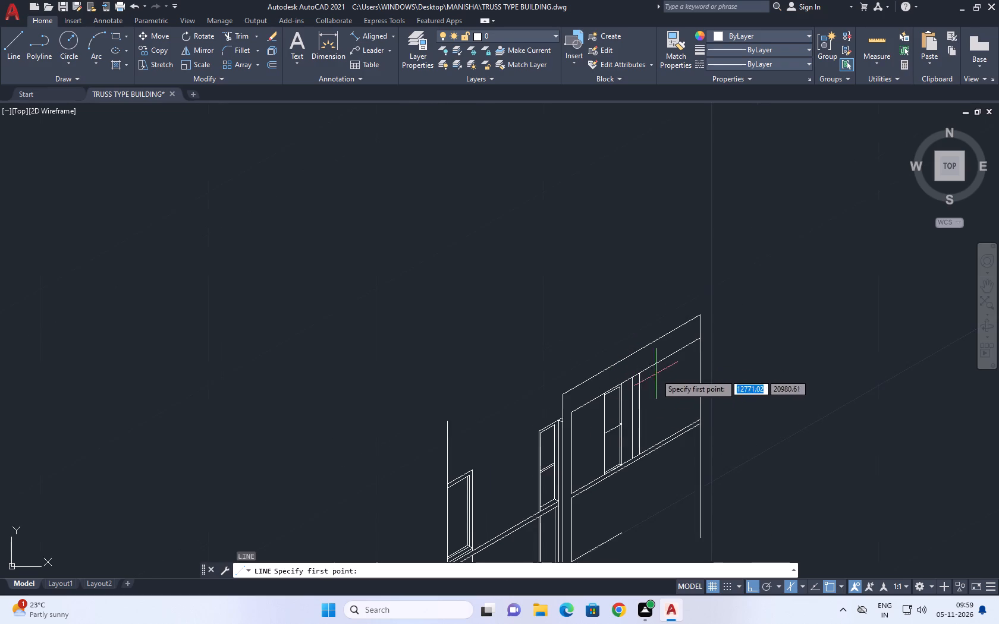
{"action": "middle_click_drag", "start_coordinate": [642, 376], "coordinate": [566, 383]}
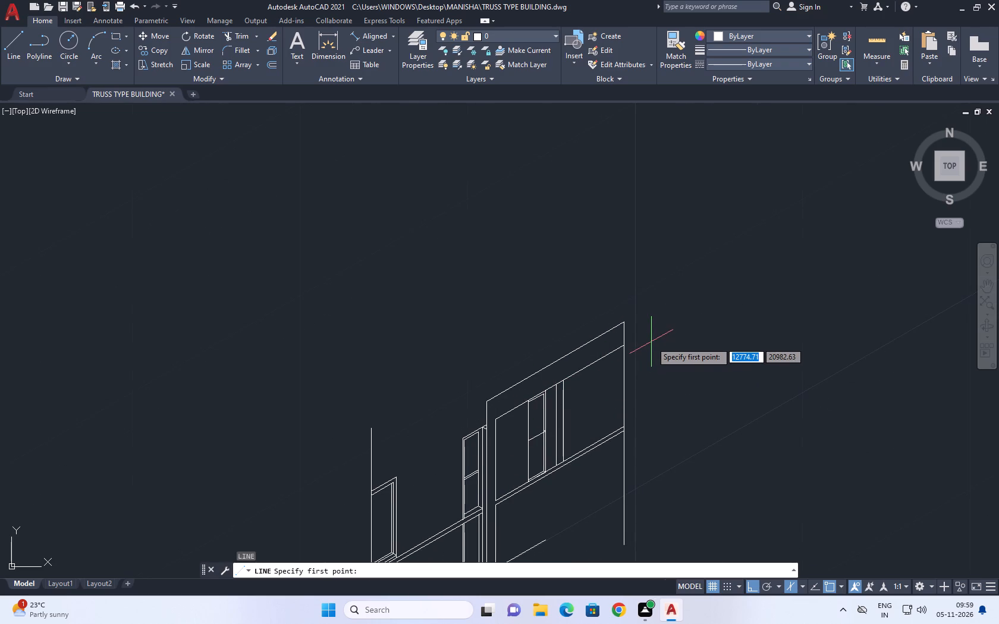
{"action": "scroll", "coordinate": [475, 404], "scroll_direction": "up", "scroll_amount": 2}
{"action": "left_click", "coordinate": [485, 399]}
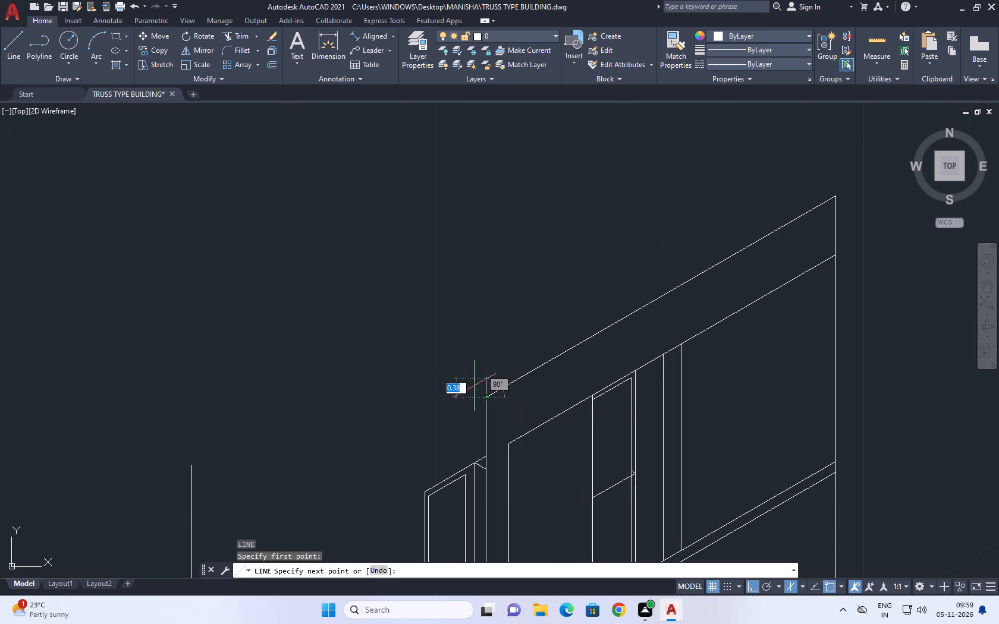
{"action": "key", "text": "F5"}
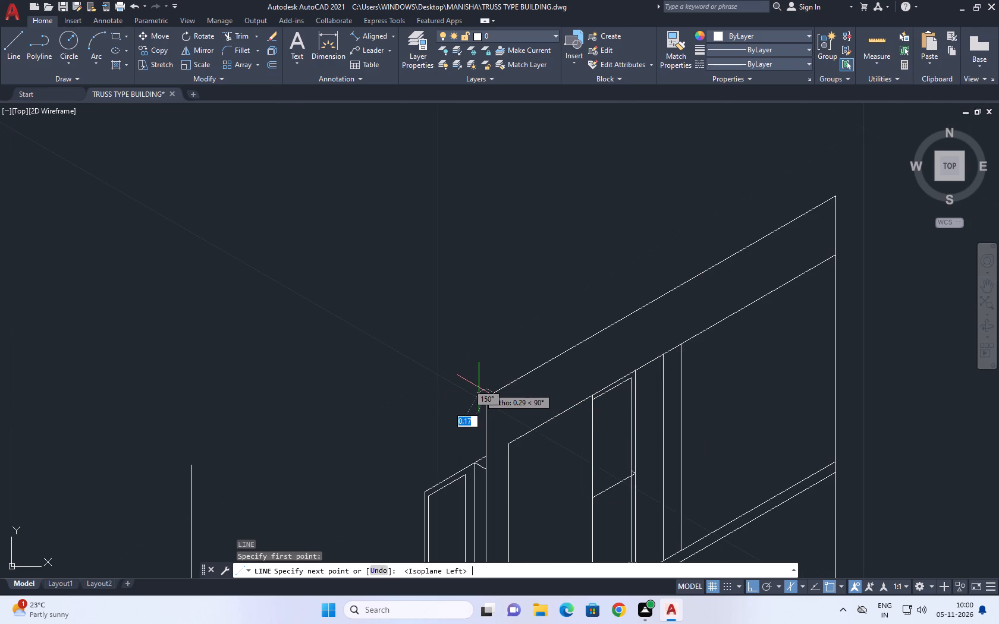
{"action": "scroll", "coordinate": [482, 387], "scroll_direction": "up", "scroll_amount": 3}
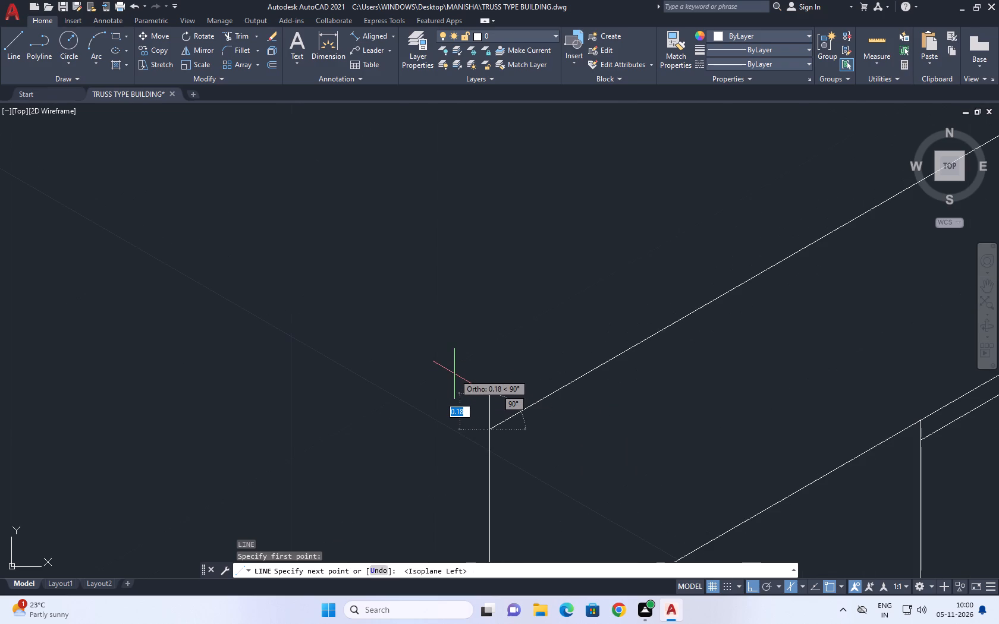
{"action": "key", "text": "F5"}
{"action": "key", "text": "0"}
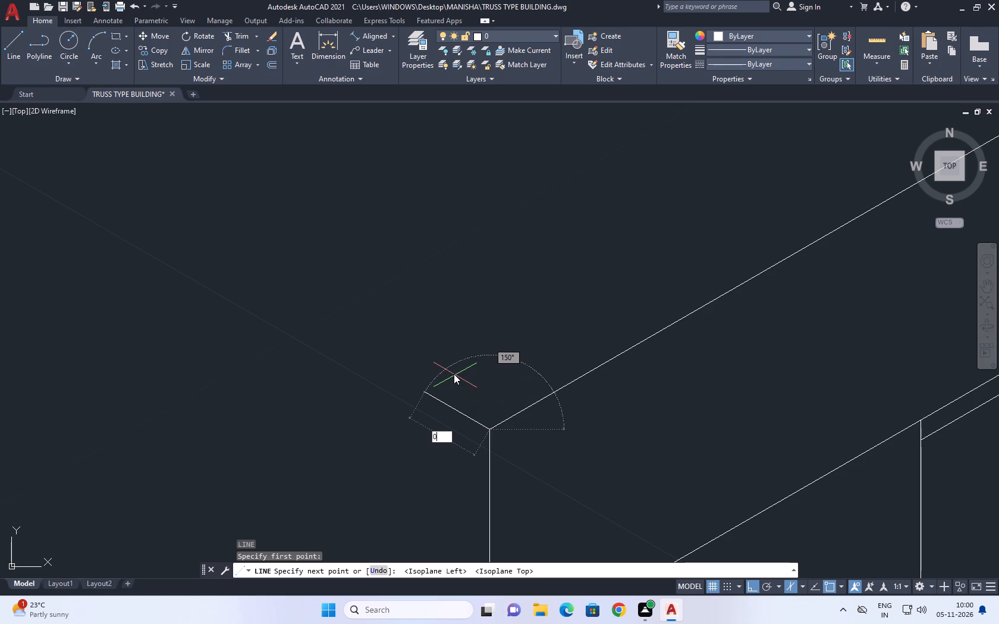
{"action": "key", "text": "period"}
{"action": "type", "text": "226"}
{"action": "key", "text": "Return"}
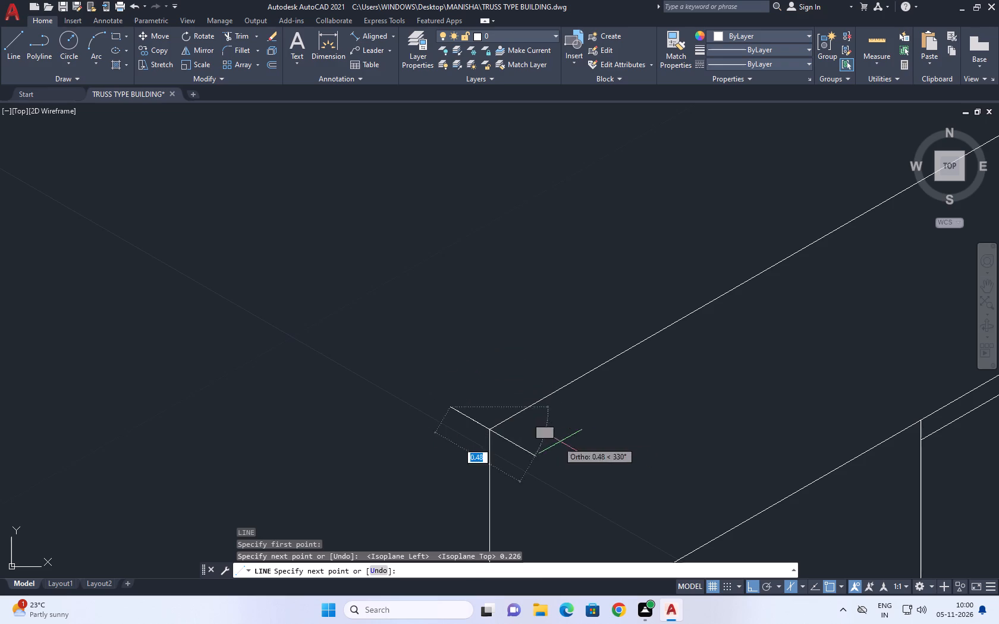
Continue the line at 30° parallel to the wall's top edge, ending just past the far top corner.
{"action": "scroll", "coordinate": [635, 339], "scroll_direction": "down", "scroll_amount": 2}
{"action": "middle_click_drag", "start_coordinate": [690, 316], "coordinate": [316, 389]}
{"action": "middle_click_drag", "start_coordinate": [535, 270], "coordinate": [410, 311]}
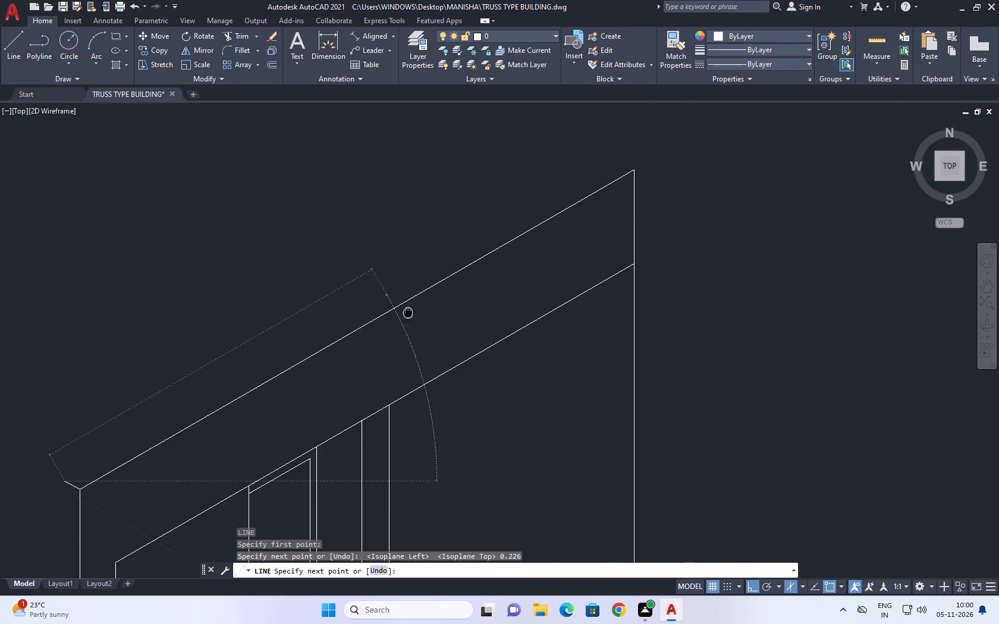
{"action": "scroll", "coordinate": [548, 210], "scroll_direction": "up", "scroll_amount": 4}
{"action": "middle_click_drag", "start_coordinate": [599, 185], "coordinate": [233, 368]}
{"action": "scroll", "coordinate": [395, 306], "scroll_direction": "down", "scroll_amount": 2}
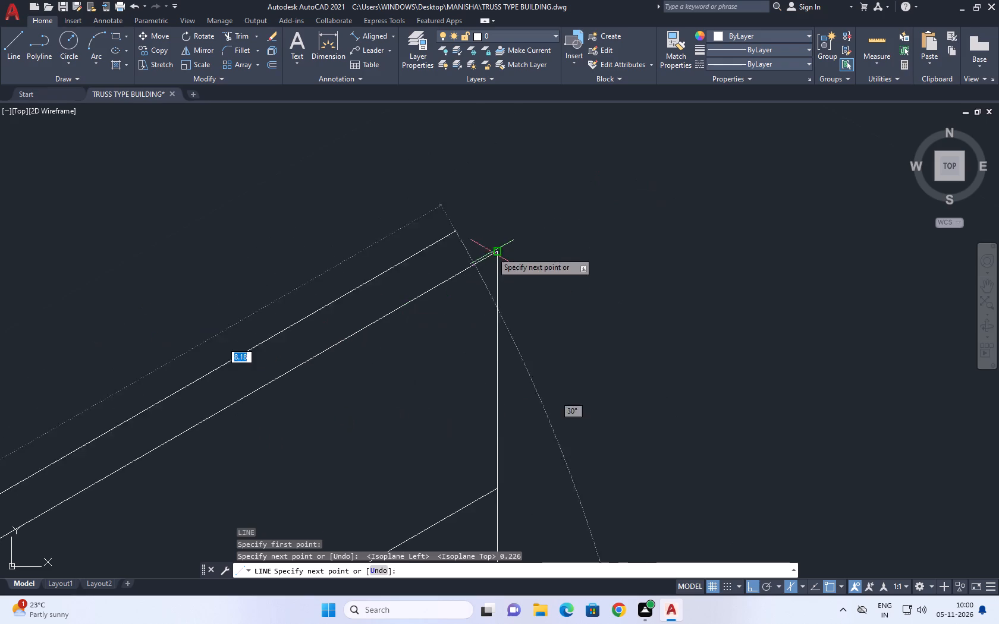
{"action": "scroll", "coordinate": [495, 244], "scroll_direction": "up", "scroll_amount": 1}
{"action": "left_click", "coordinate": [477, 202]}
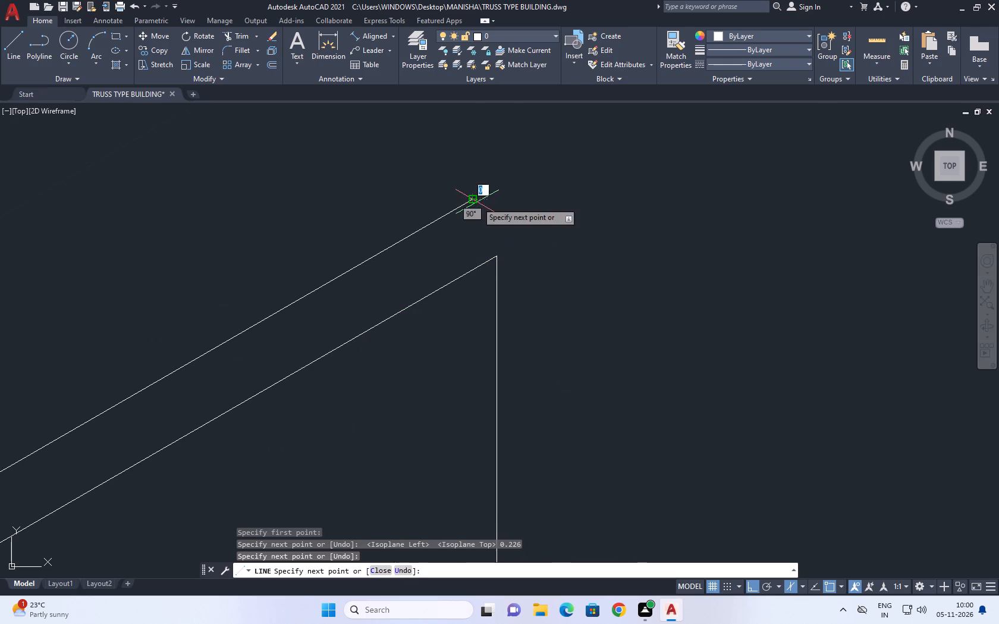
{"action": "key", "text": "Escape"}
Draw a 150° line from the wall's far top corner back across the parallel thickness line.
{"action": "key", "text": "space"}
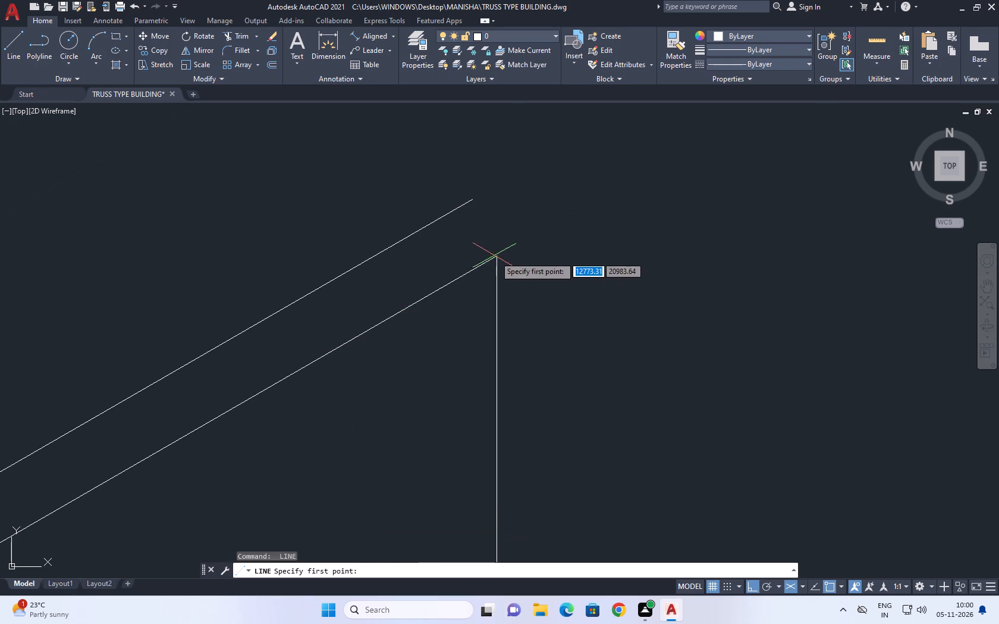
{"action": "left_click", "coordinate": [495, 257]}
{"action": "left_click", "coordinate": [422, 198]}
{"action": "key", "text": "Escape"}
{"action": "middle_click_drag", "start_coordinate": [441, 226], "coordinate": [469, 273]}
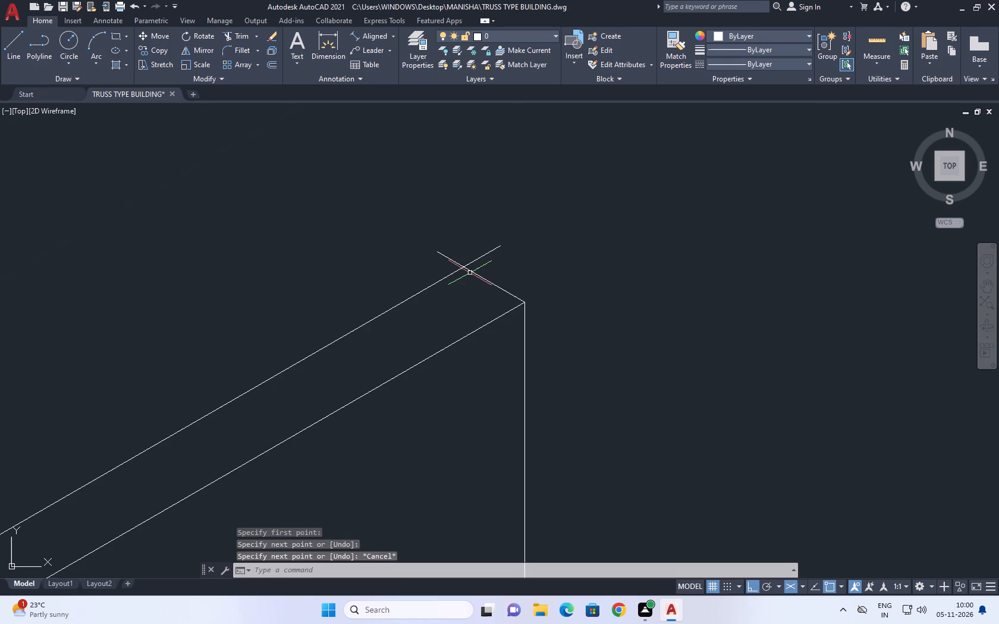
Trim the overshooting ends of the two crossing lines at the far top corner of the wall.
{"action": "type", "text": "TR"}
{"action": "scroll", "coordinate": [470, 269], "scroll_direction": "up", "scroll_amount": 3}
{"action": "key", "text": "space"}
{"action": "left_click", "coordinate": [370, 260]}
{"action": "left_click", "coordinate": [617, 216]}
{"action": "scroll", "coordinate": [615, 215], "scroll_direction": "down", "scroll_amount": 5}
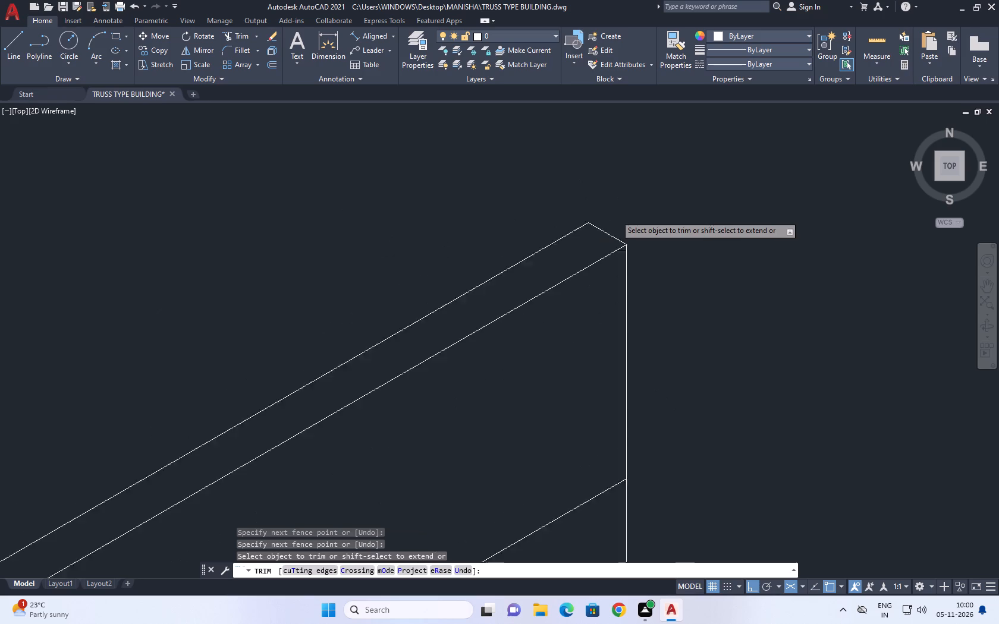
{"action": "key", "text": "Escape"}
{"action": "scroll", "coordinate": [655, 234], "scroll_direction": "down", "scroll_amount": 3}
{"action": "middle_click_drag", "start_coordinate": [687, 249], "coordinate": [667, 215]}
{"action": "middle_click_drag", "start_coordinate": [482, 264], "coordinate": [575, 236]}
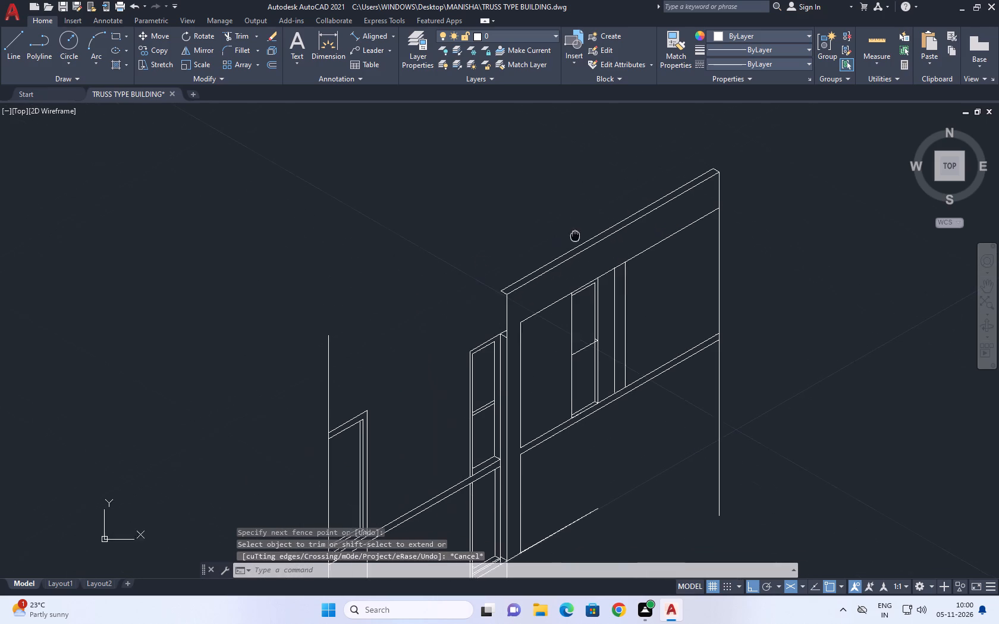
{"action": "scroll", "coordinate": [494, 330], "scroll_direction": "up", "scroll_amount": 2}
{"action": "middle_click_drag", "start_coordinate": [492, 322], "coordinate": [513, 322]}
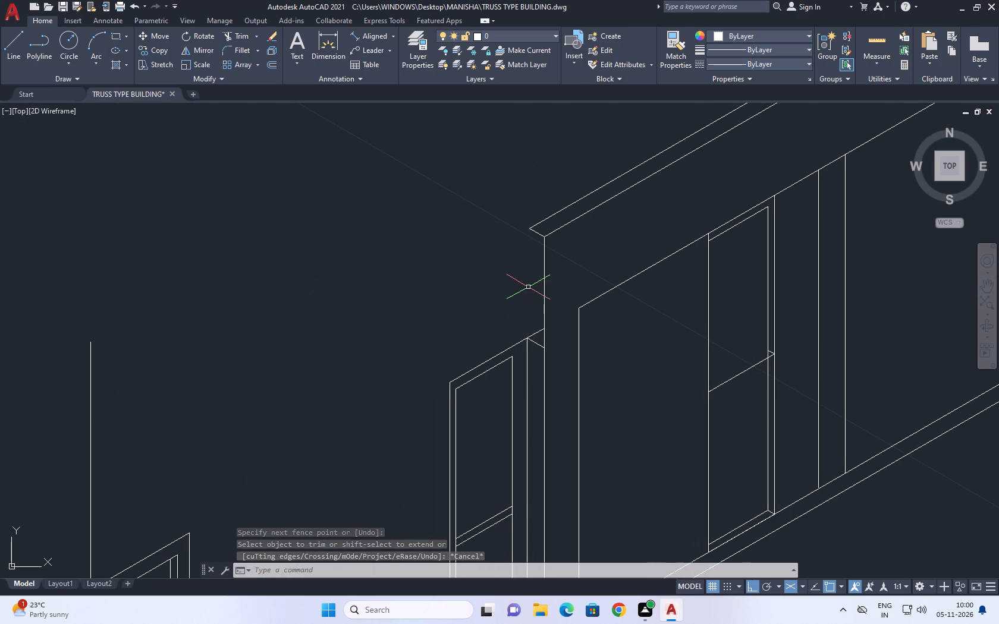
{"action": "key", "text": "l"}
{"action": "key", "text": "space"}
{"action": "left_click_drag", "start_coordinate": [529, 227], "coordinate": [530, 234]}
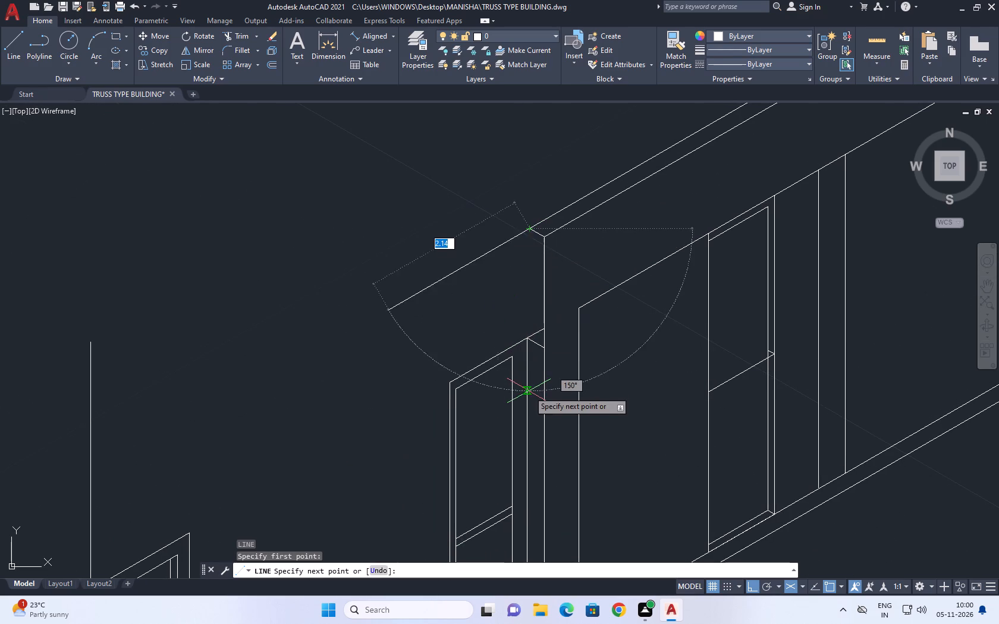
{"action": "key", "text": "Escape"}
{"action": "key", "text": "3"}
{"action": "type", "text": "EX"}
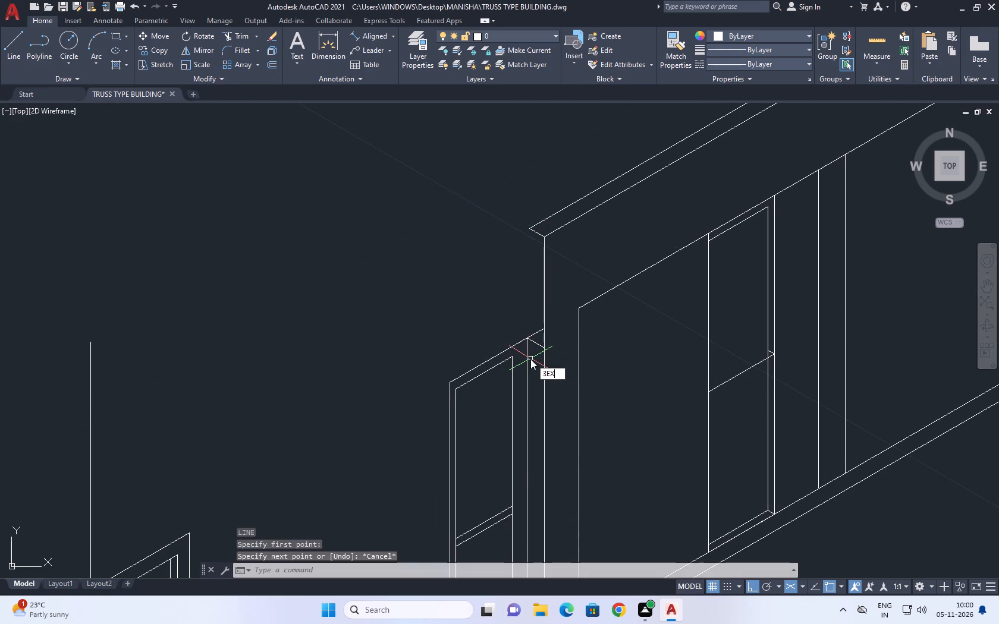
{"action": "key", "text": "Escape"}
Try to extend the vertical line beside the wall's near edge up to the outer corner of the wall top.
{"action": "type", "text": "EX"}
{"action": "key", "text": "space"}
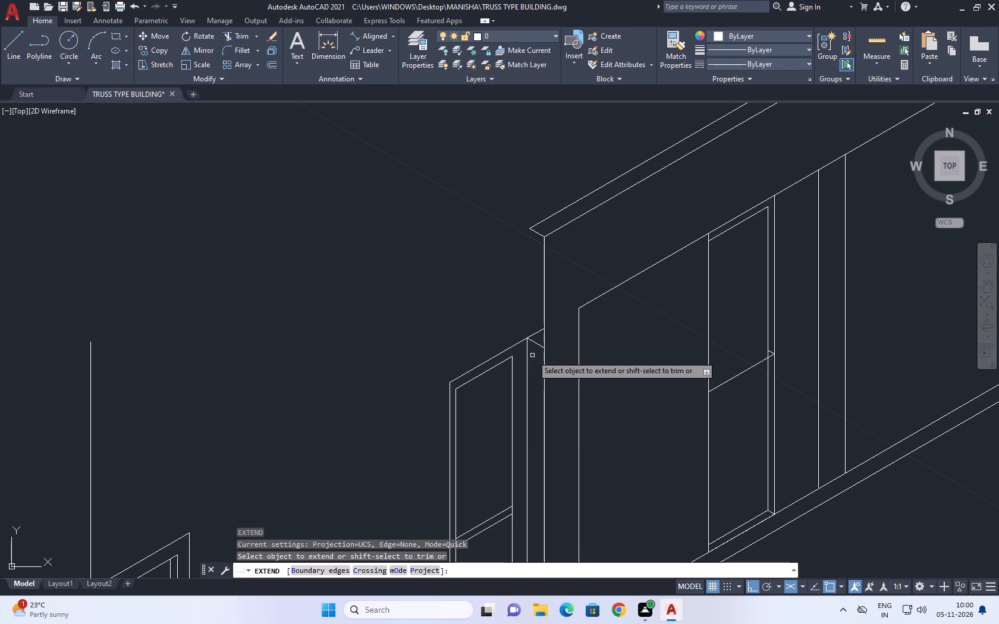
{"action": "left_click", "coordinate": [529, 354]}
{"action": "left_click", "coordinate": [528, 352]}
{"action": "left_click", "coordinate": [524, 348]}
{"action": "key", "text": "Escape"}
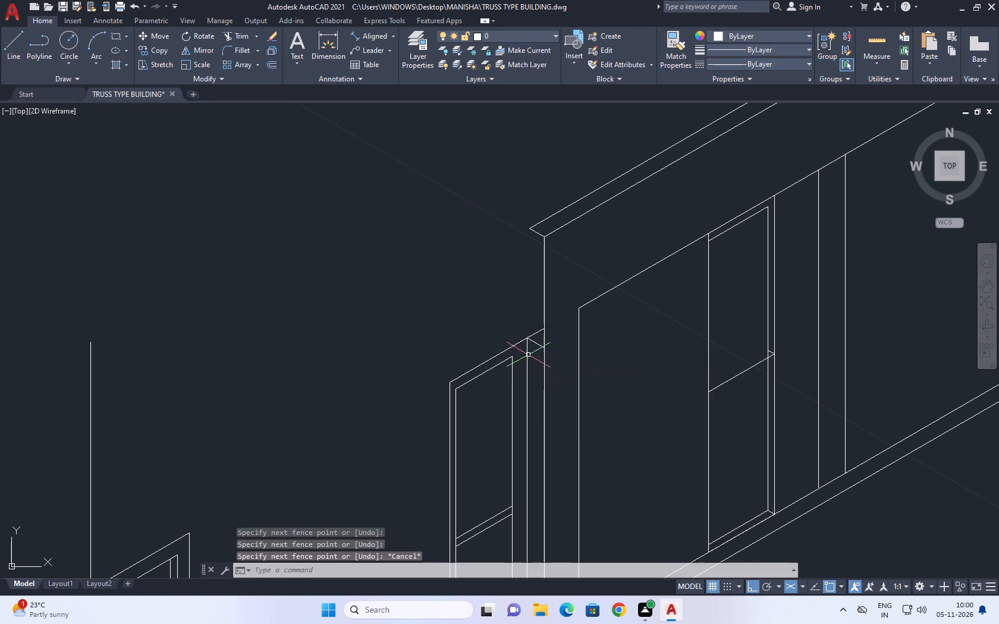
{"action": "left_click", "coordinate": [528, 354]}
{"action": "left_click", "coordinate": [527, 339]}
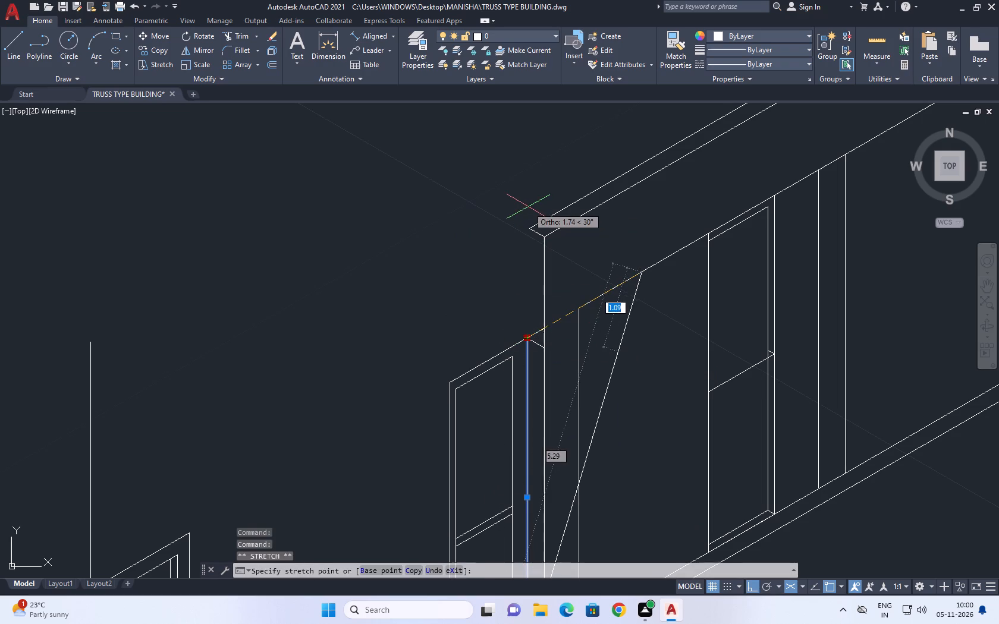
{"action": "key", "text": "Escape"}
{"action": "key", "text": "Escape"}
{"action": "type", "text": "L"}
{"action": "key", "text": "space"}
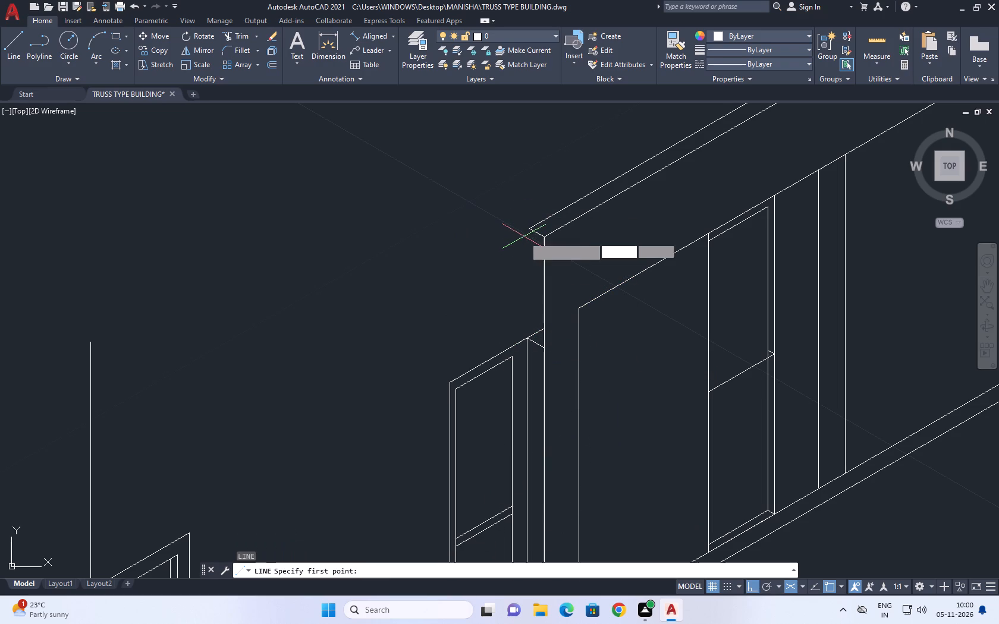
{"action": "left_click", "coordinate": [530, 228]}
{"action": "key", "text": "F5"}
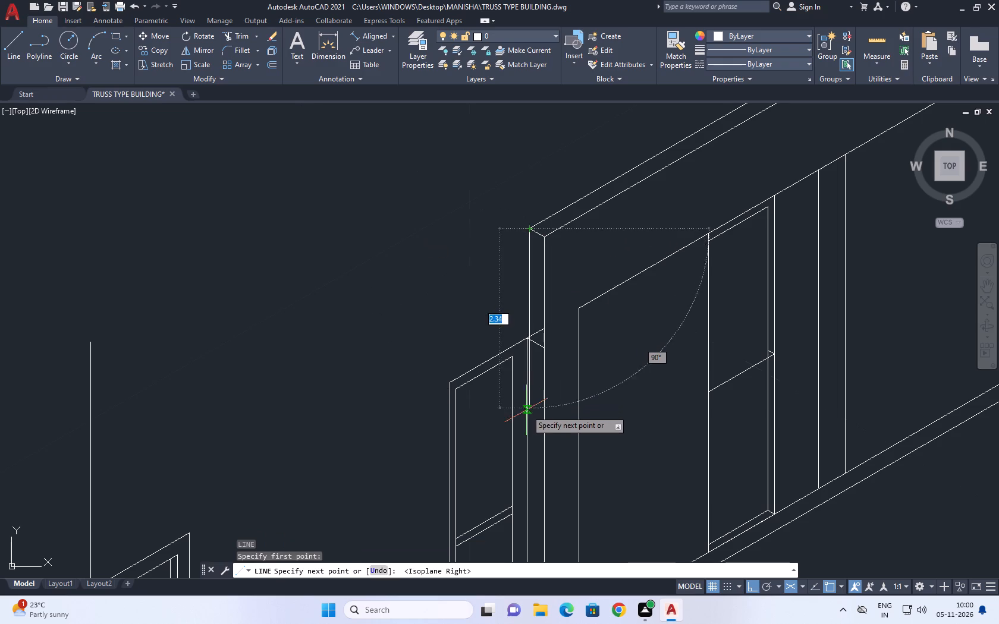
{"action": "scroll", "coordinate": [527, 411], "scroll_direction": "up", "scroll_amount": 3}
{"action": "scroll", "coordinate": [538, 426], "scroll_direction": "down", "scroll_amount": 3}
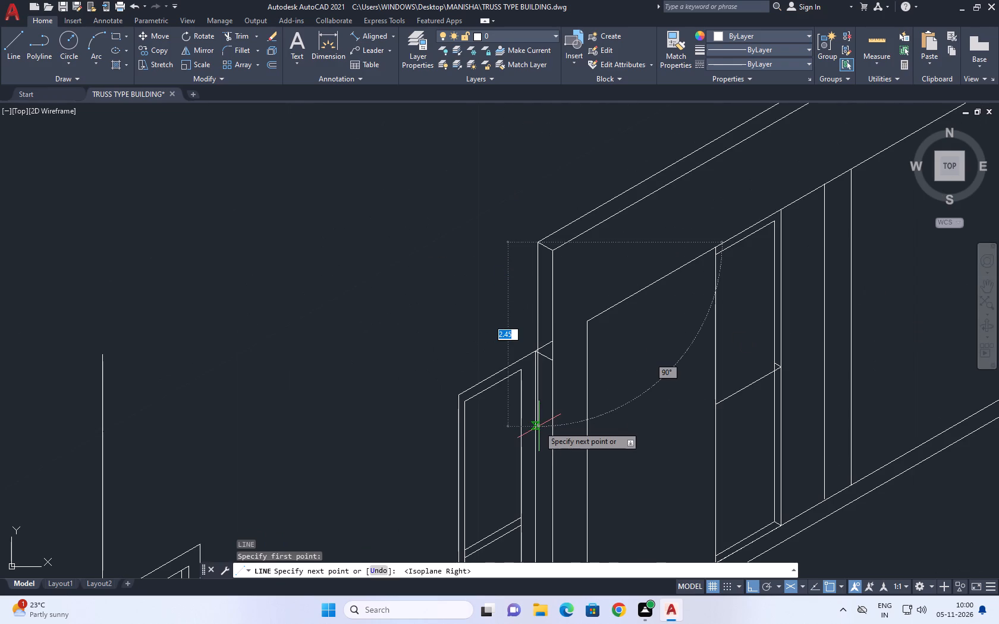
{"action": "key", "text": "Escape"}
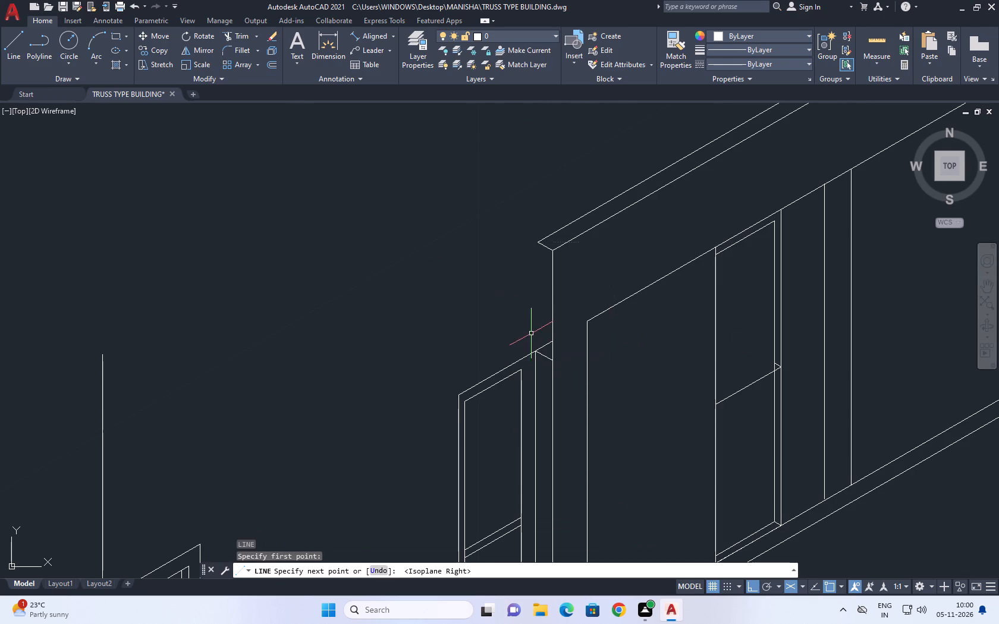
Measure the wall top's thickness at its near corner with an aligned dimension, and erase the dimension.
{"action": "middle_click_drag", "start_coordinate": [545, 308], "coordinate": [497, 404]}
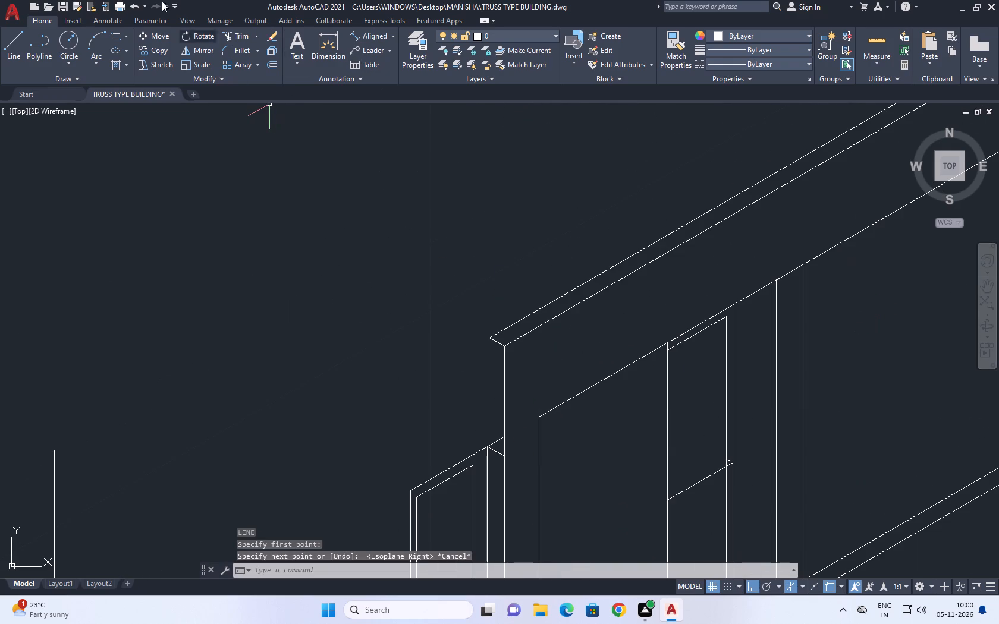
{"action": "left_click", "coordinate": [359, 34]}
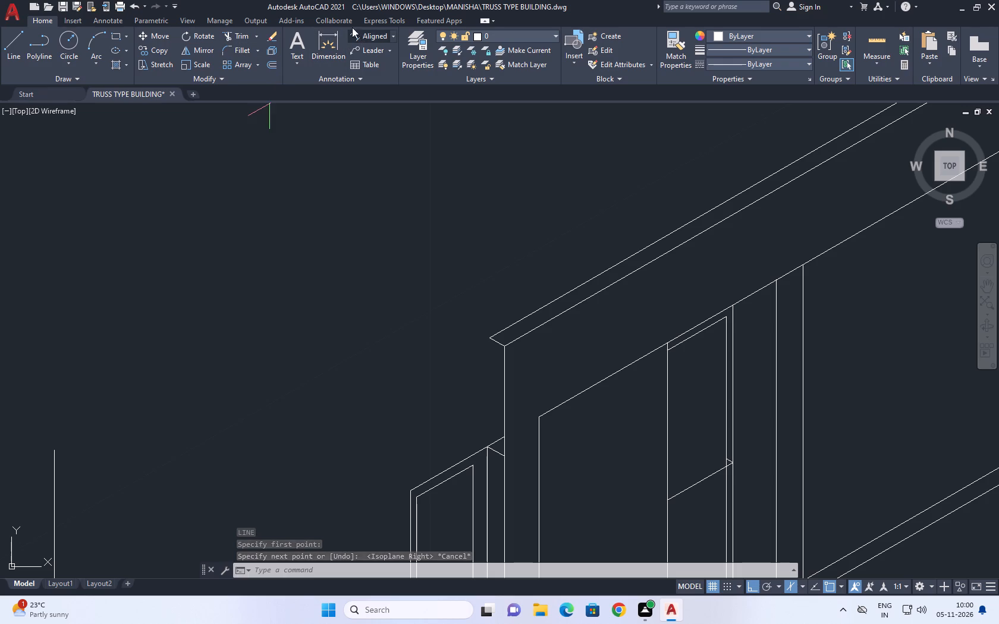
{"action": "scroll", "coordinate": [496, 361], "scroll_direction": "up", "scroll_amount": 3}
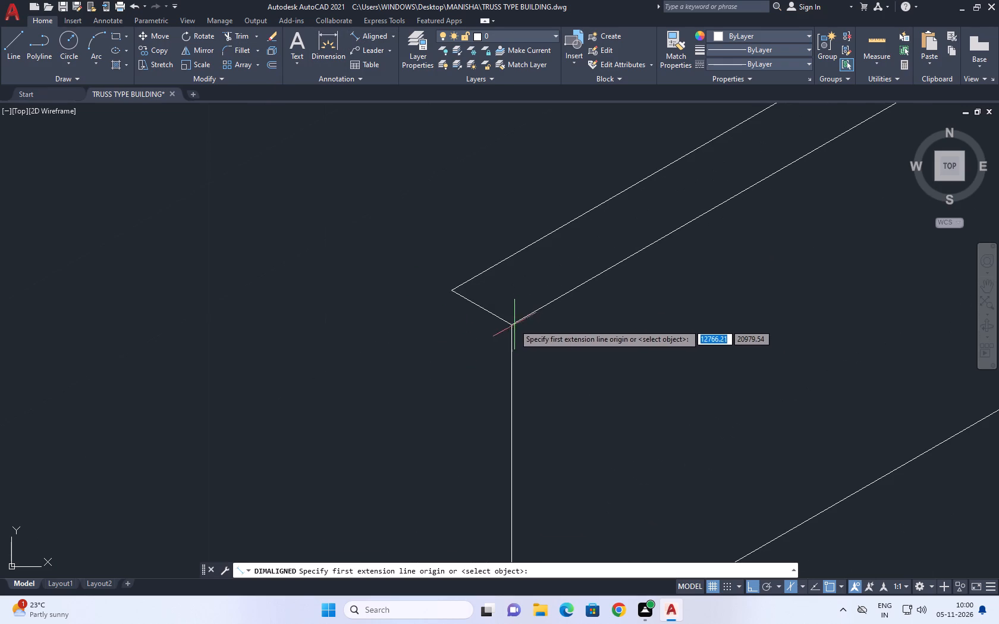
{"action": "left_click", "coordinate": [512, 323]}
{"action": "key", "text": "F5"}
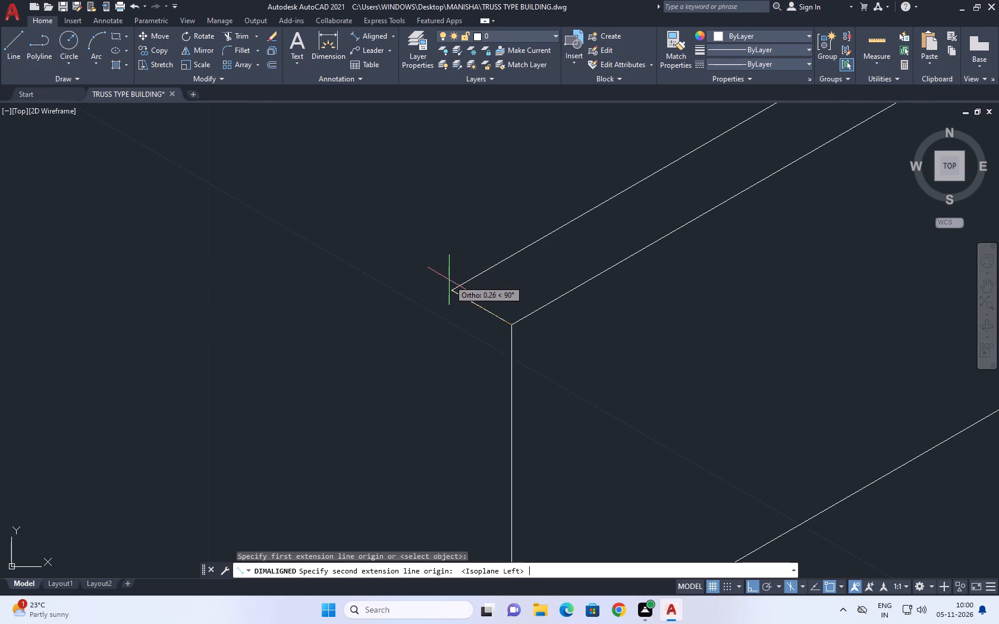
{"action": "left_click", "coordinate": [454, 290]}
{"action": "left_click", "coordinate": [443, 307]}
{"action": "scroll", "coordinate": [450, 304], "scroll_direction": "down", "scroll_amount": 6}
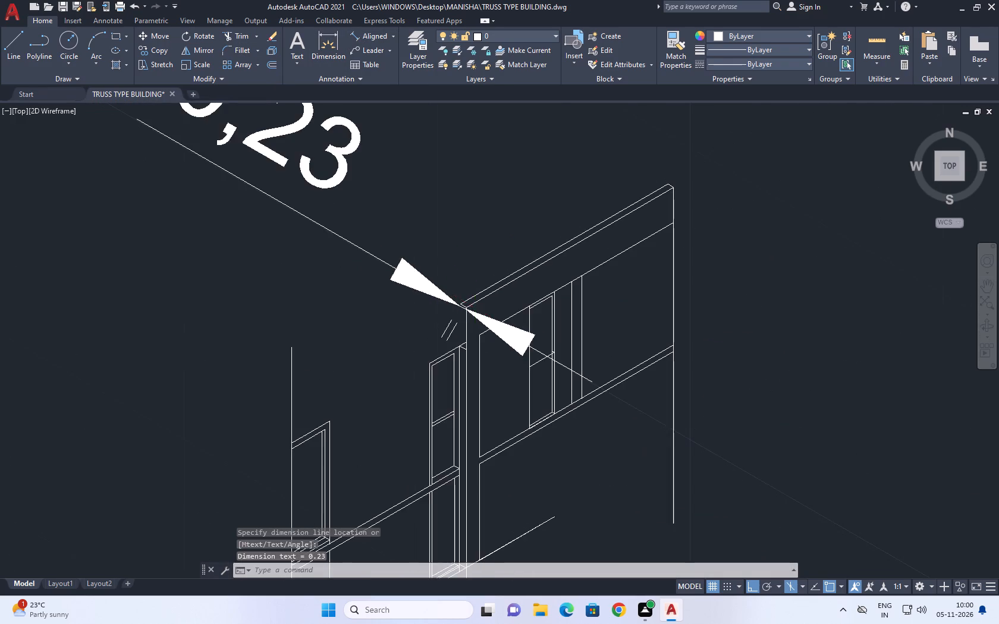
{"action": "left_click", "coordinate": [431, 291]}
{"action": "left_click_drag", "start_coordinate": [419, 246], "coordinate": [411, 246]}
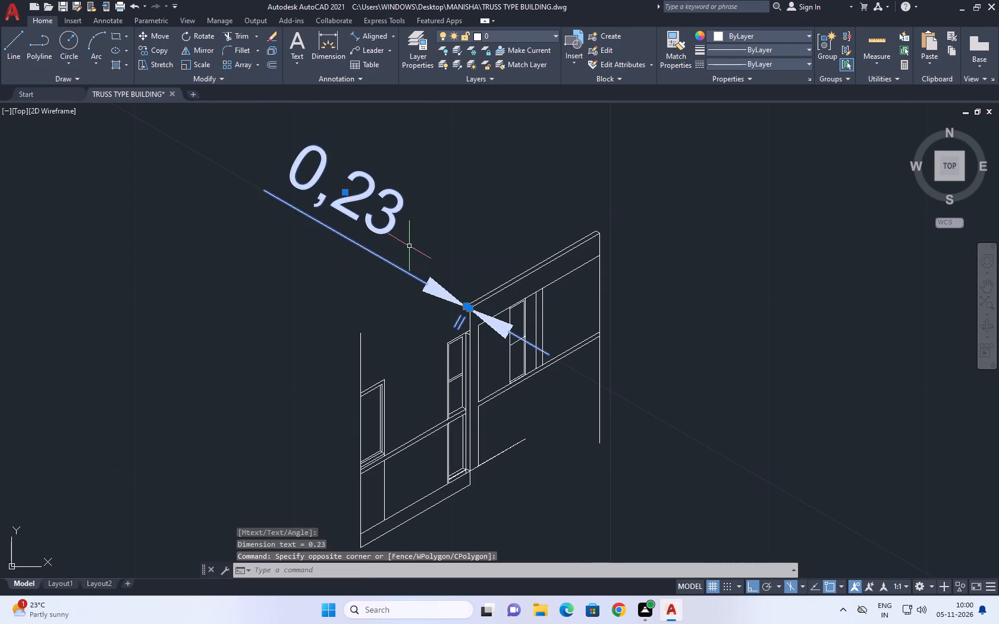
{"action": "key", "text": "Delete"}
Measure the short 150° edge between the wall's near edge and the vertical line beside it.
{"action": "scroll", "coordinate": [454, 344], "scroll_direction": "up", "scroll_amount": 4}
{"action": "middle_click_drag", "start_coordinate": [476, 327], "coordinate": [531, 411]}
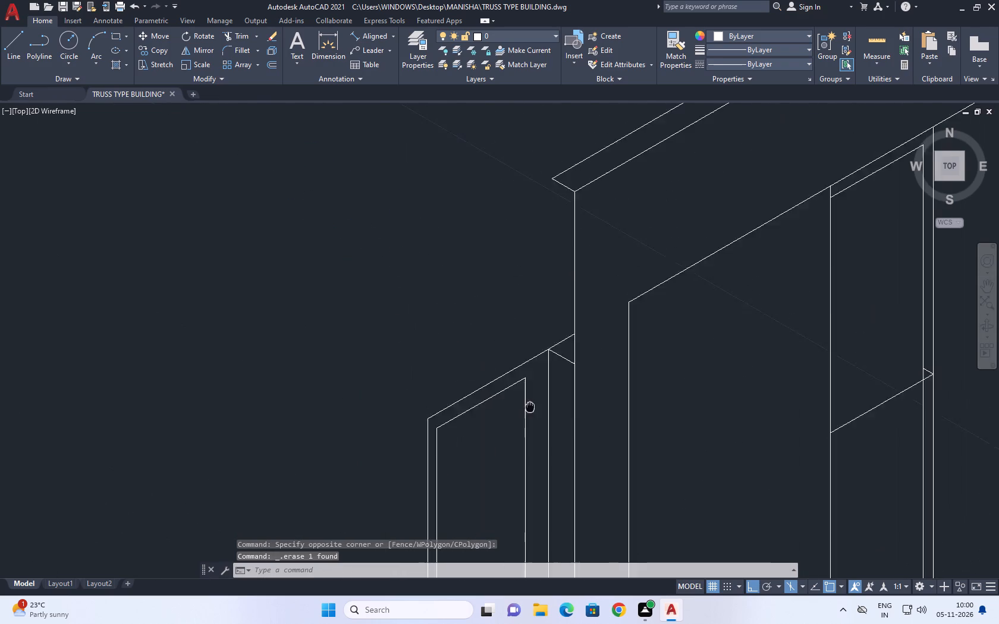
{"action": "middle_click_drag", "start_coordinate": [531, 411], "coordinate": [552, 446]}
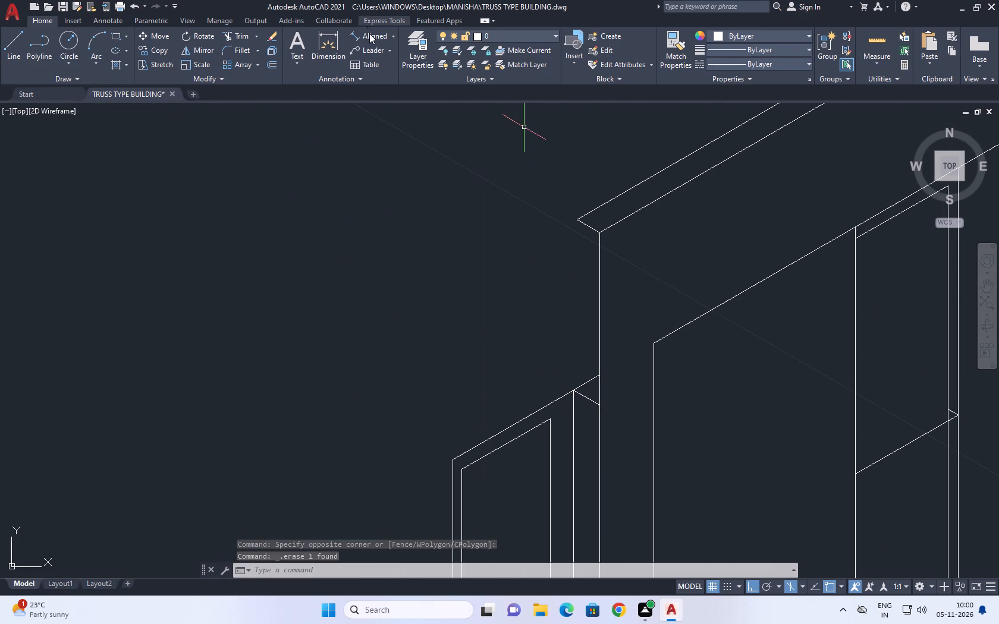
{"action": "left_click", "coordinate": [373, 38]}
{"action": "scroll", "coordinate": [604, 405], "scroll_direction": "up", "scroll_amount": 2}
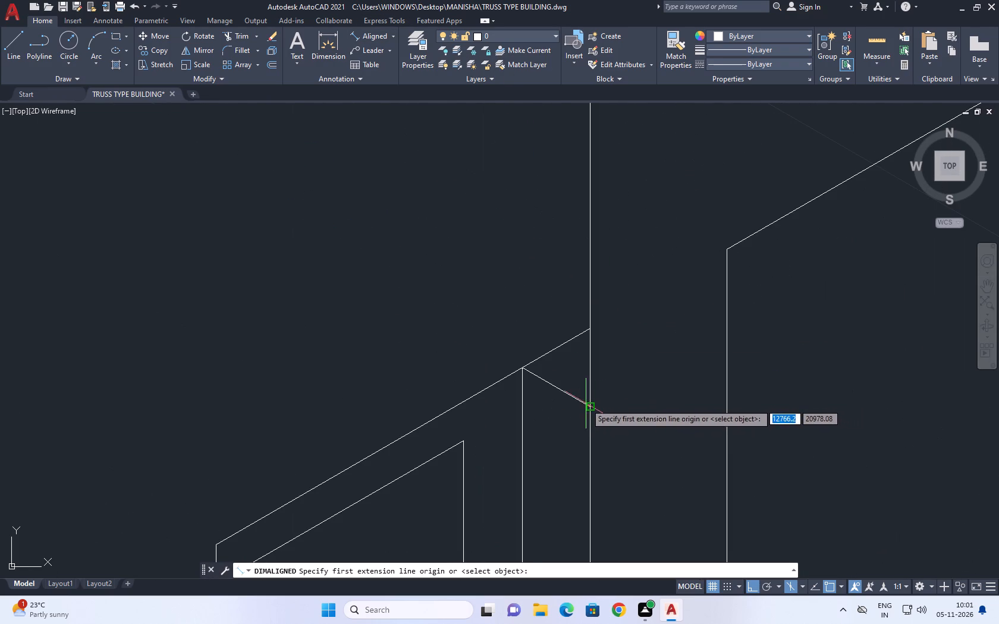
{"action": "left_click", "coordinate": [586, 404]}
{"action": "left_click", "coordinate": [523, 365]}
{"action": "scroll", "coordinate": [532, 352], "scroll_direction": "down", "scroll_amount": 6}
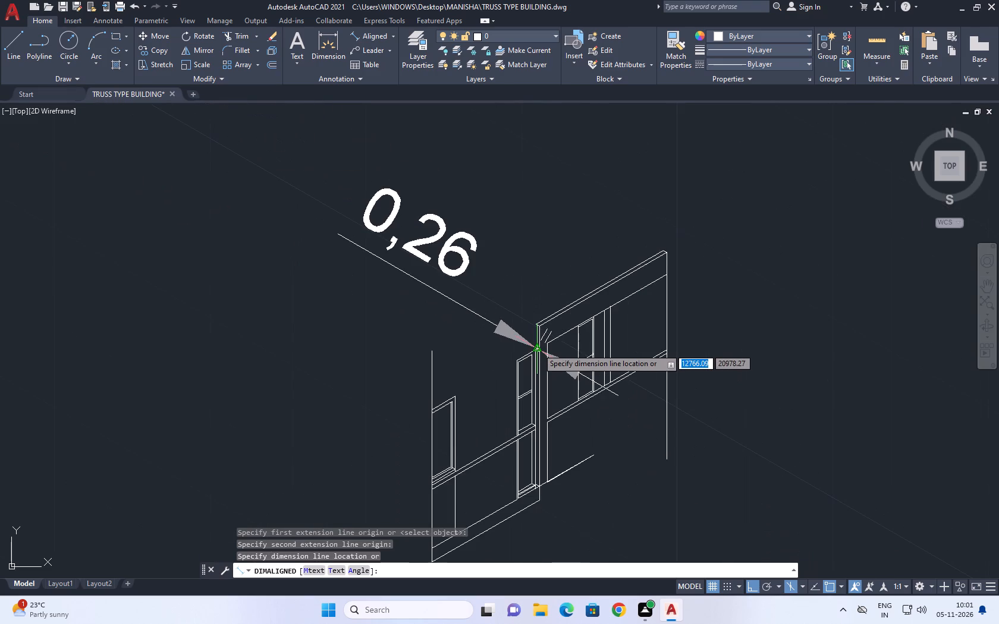
{"action": "middle_click_drag", "start_coordinate": [538, 348], "coordinate": [557, 371]}
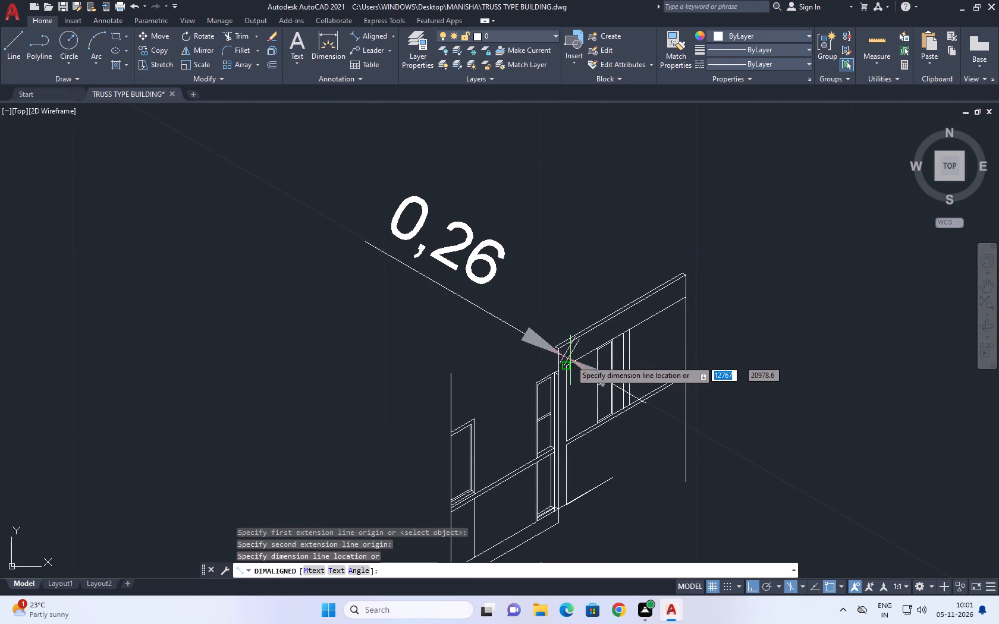
{"action": "scroll", "coordinate": [561, 370], "scroll_direction": "up", "scroll_amount": 3}
{"action": "middle_click_drag", "start_coordinate": [557, 361], "coordinate": [552, 245]}
{"action": "scroll", "coordinate": [576, 253], "scroll_direction": "down", "scroll_amount": 4}
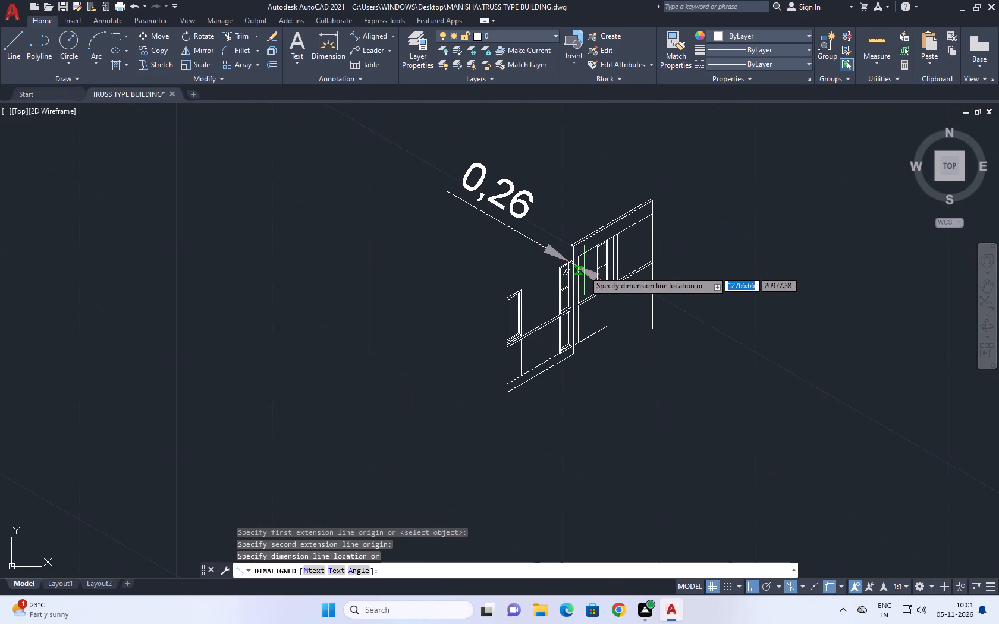
{"action": "key", "text": "Escape"}
Measure the wall top's thickness at its near corner again.
{"action": "scroll", "coordinate": [571, 235], "scroll_direction": "up", "scroll_amount": 4}
{"action": "key", "text": "space"}
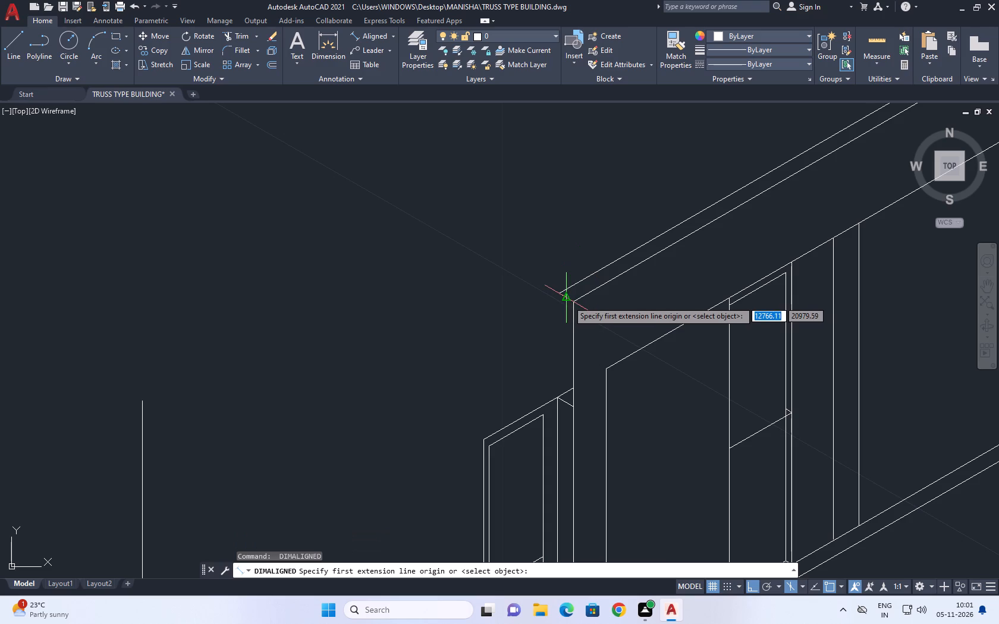
{"action": "left_click", "coordinate": [576, 305]}
{"action": "left_click", "coordinate": [560, 292]}
{"action": "scroll", "coordinate": [546, 286], "scroll_direction": "down", "scroll_amount": 4}
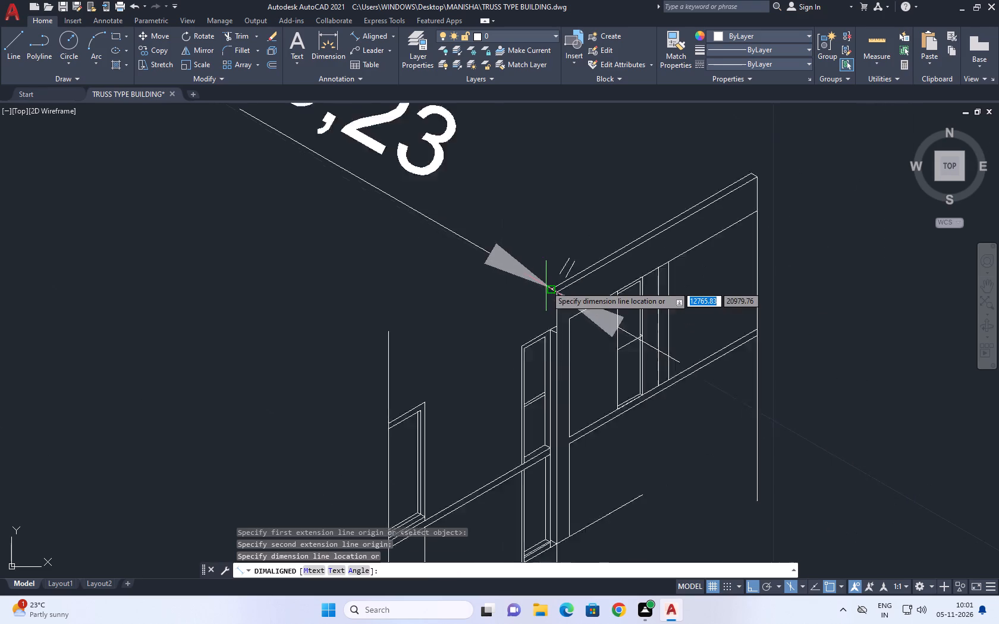
{"action": "key", "text": "Escape"}
Erase the outer thickness line that runs parallel to the wall's top edge.
{"action": "scroll", "coordinate": [546, 286], "scroll_direction": "up", "scroll_amount": 4}
{"action": "left_click", "coordinate": [566, 290]}
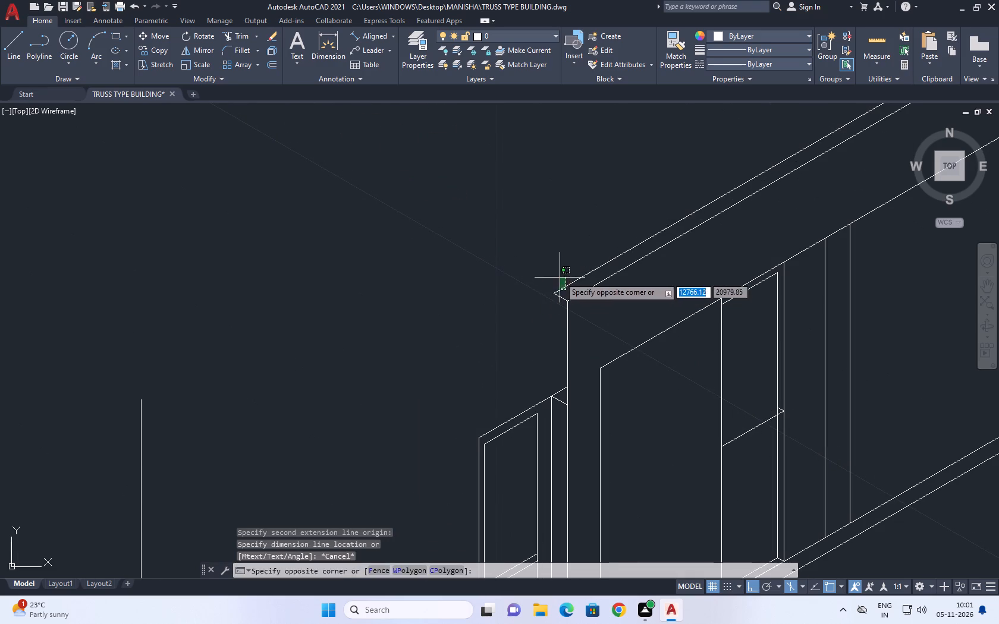
{"action": "left_click", "coordinate": [558, 275]}
{"action": "middle_click", "coordinate": [562, 272]}
{"action": "key", "text": "Delete"}
Copy the wall's top edge 0.26 outward along the 150° direction from its near corner.
{"action": "left_click", "coordinate": [596, 297]}
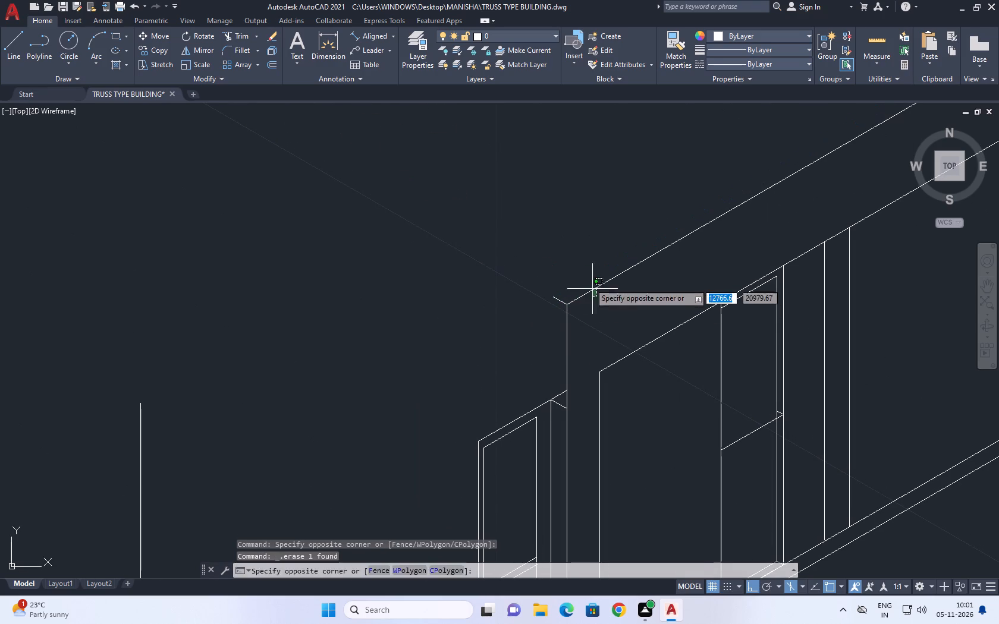
{"action": "left_click_drag", "start_coordinate": [570, 267], "coordinate": [564, 263]}
{"action": "middle_click_drag", "start_coordinate": [590, 266], "coordinate": [537, 335]}
{"action": "key", "text": "c"}
{"action": "key", "text": "o"}
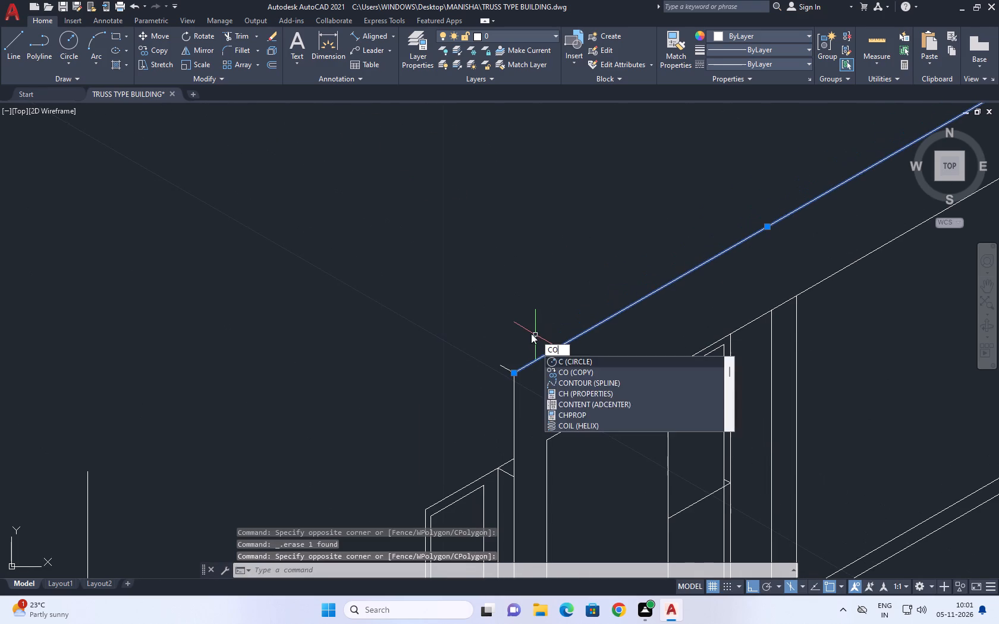
{"action": "key", "text": "space"}
{"action": "left_click", "coordinate": [514, 373]}
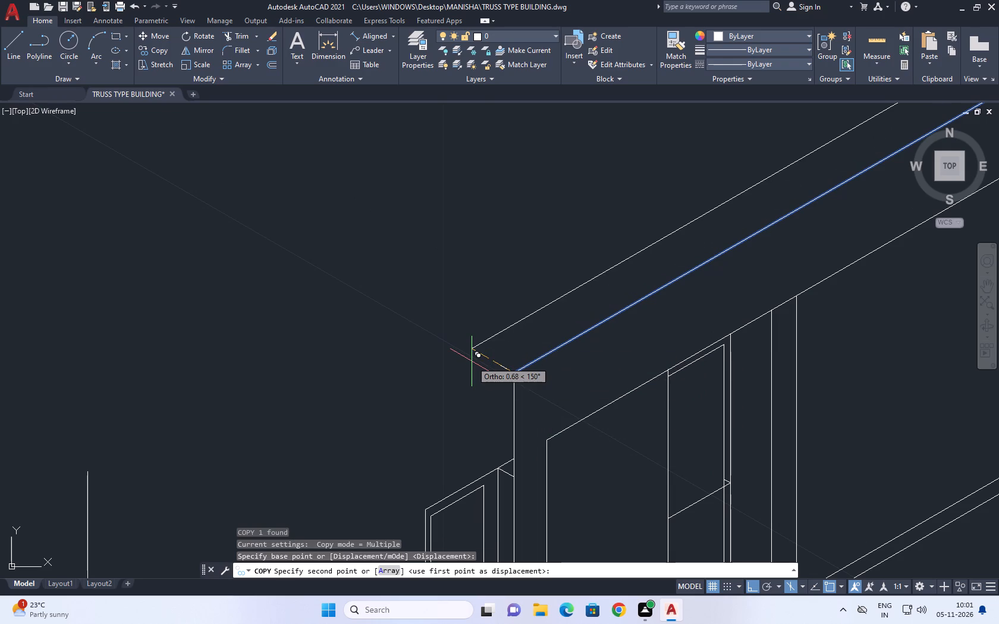
{"action": "type", "text": "02"}
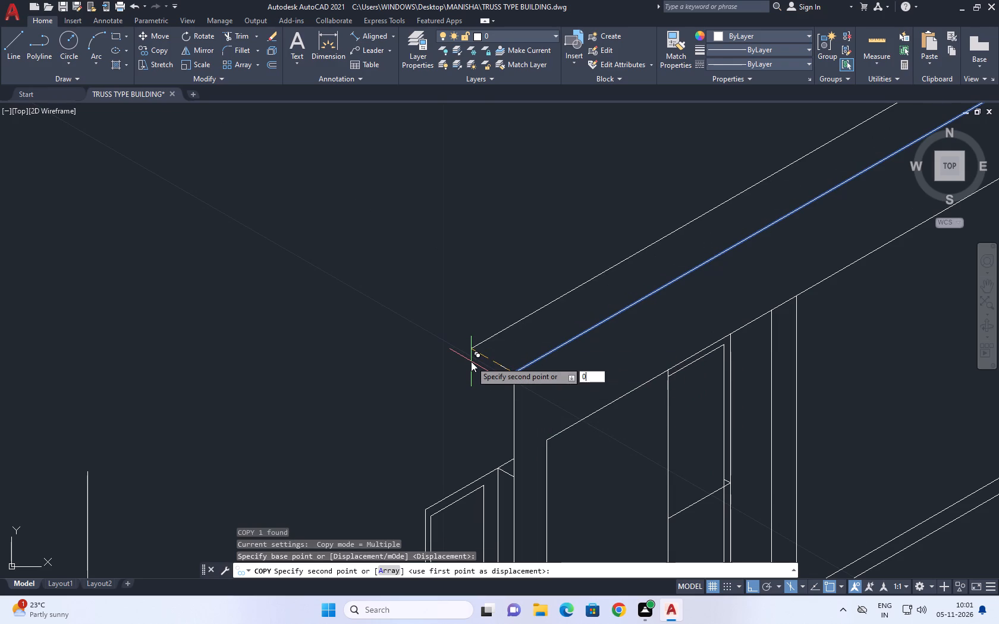
{"action": "key", "text": "BackSpace"}
{"action": "type", "text": ".226"}
{"action": "key", "text": "BackSpace"}
{"action": "key", "text": "BackSpace"}
{"action": "key", "text": "6"}
{"action": "key", "text": "Return"}
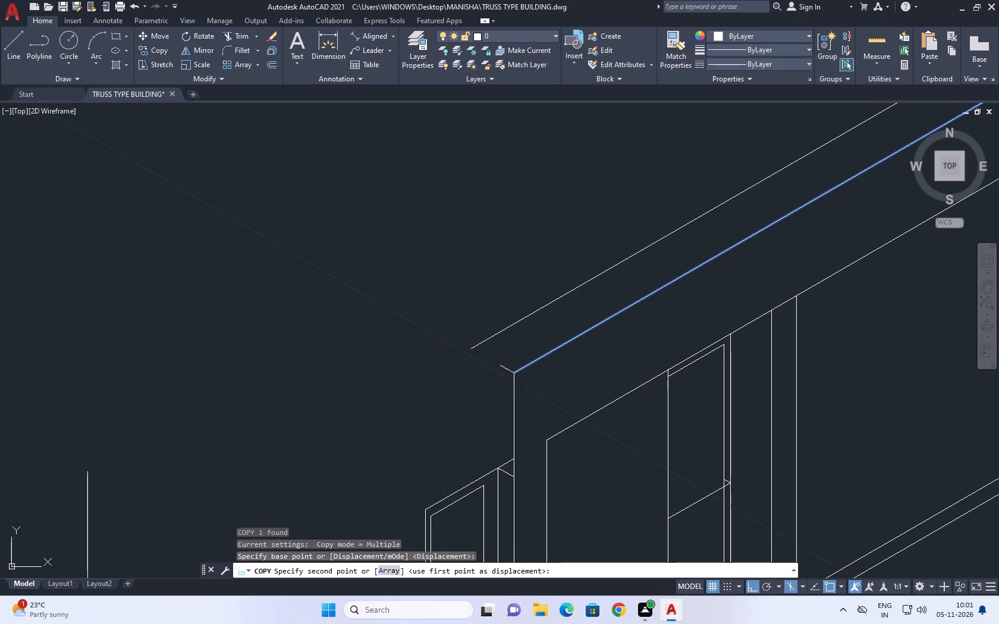
{"action": "key", "text": "Escape"}
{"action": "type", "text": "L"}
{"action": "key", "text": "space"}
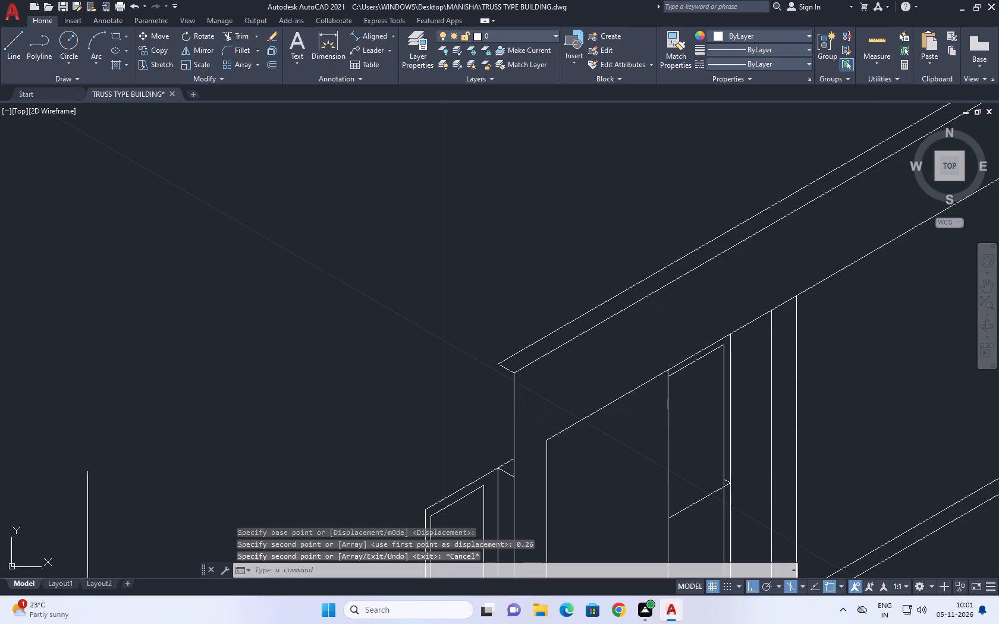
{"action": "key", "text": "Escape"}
Fillet the short 150° edge at the wall's near top corner with the copied thickness line into a sharp corner.
{"action": "middle_click_drag", "start_coordinate": [504, 411], "coordinate": [519, 452]}
{"action": "key", "text": "f"}
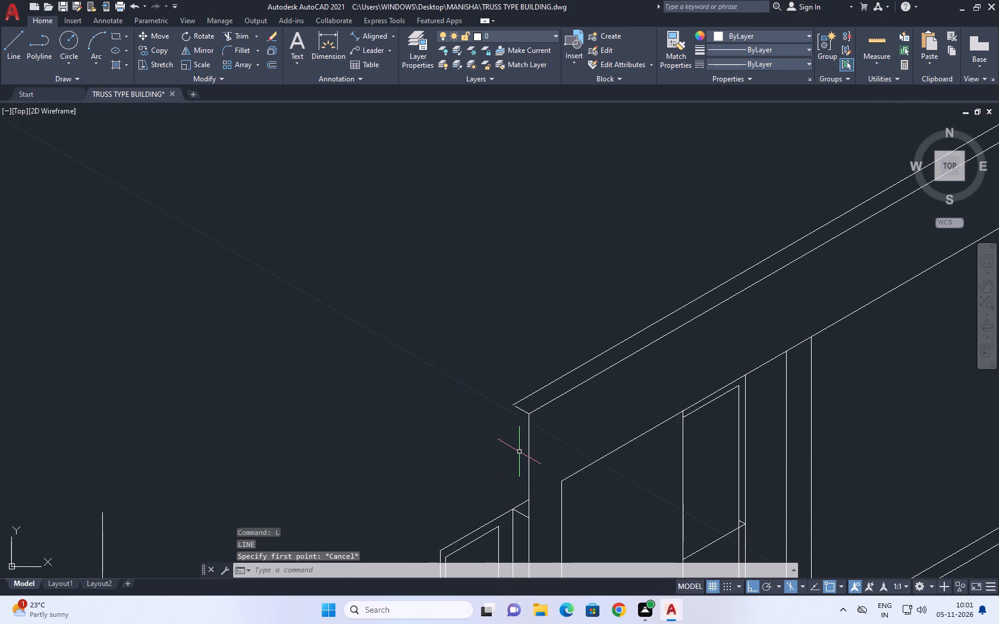
{"action": "key", "text": "space"}
{"action": "left_click", "coordinate": [522, 410]}
{"action": "left_click", "coordinate": [521, 400]}
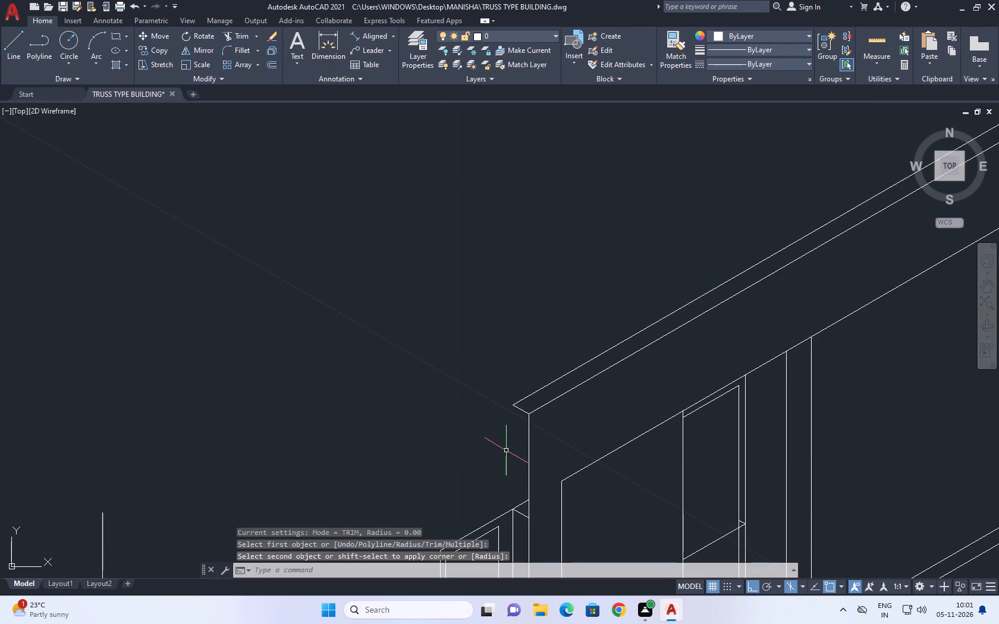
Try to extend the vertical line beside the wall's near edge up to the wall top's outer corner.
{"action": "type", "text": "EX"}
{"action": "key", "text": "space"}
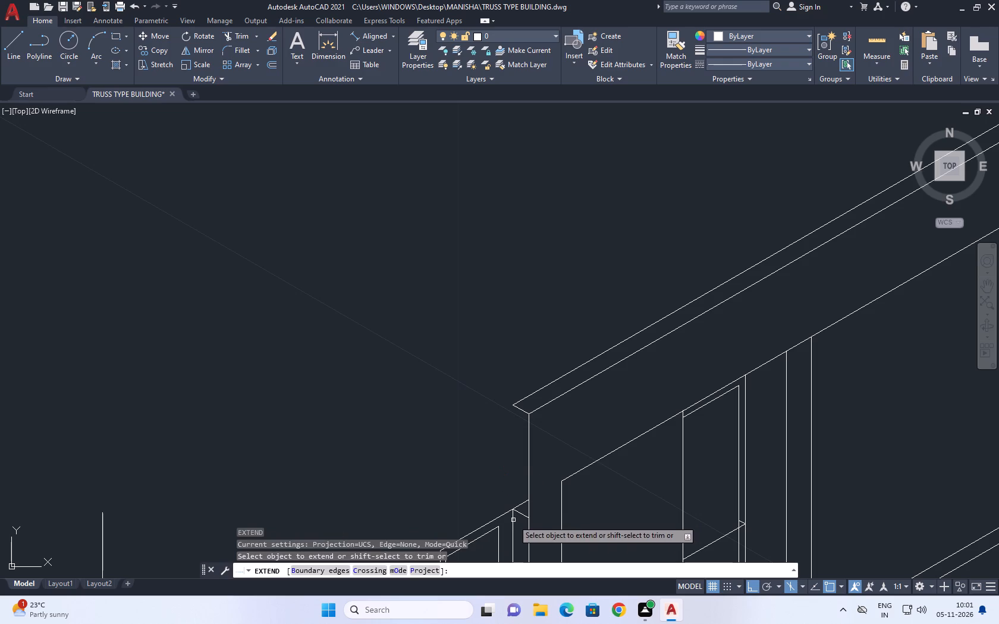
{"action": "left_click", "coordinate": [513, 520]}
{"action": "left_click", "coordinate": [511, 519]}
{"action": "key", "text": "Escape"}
Draw a vertical line about 2.36 long from the top of the line beside the wall's near edge past the wall top.
{"action": "key", "text": "l"}
{"action": "key", "text": "space"}
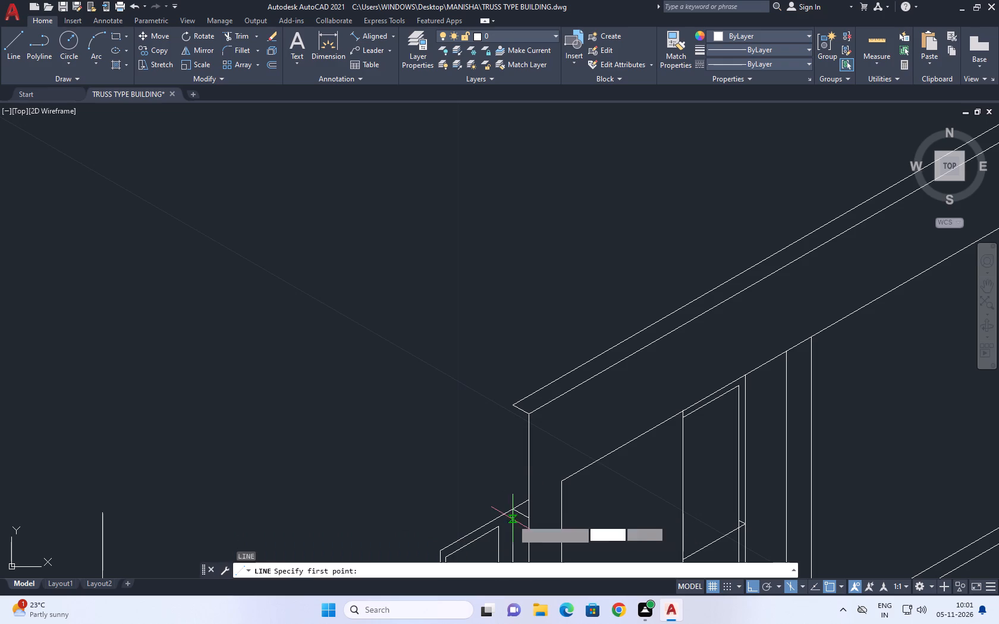
{"action": "left_click", "coordinate": [514, 510]}
{"action": "scroll", "coordinate": [523, 354], "scroll_direction": "up", "scroll_amount": 1}
{"action": "left_click", "coordinate": [520, 341]}
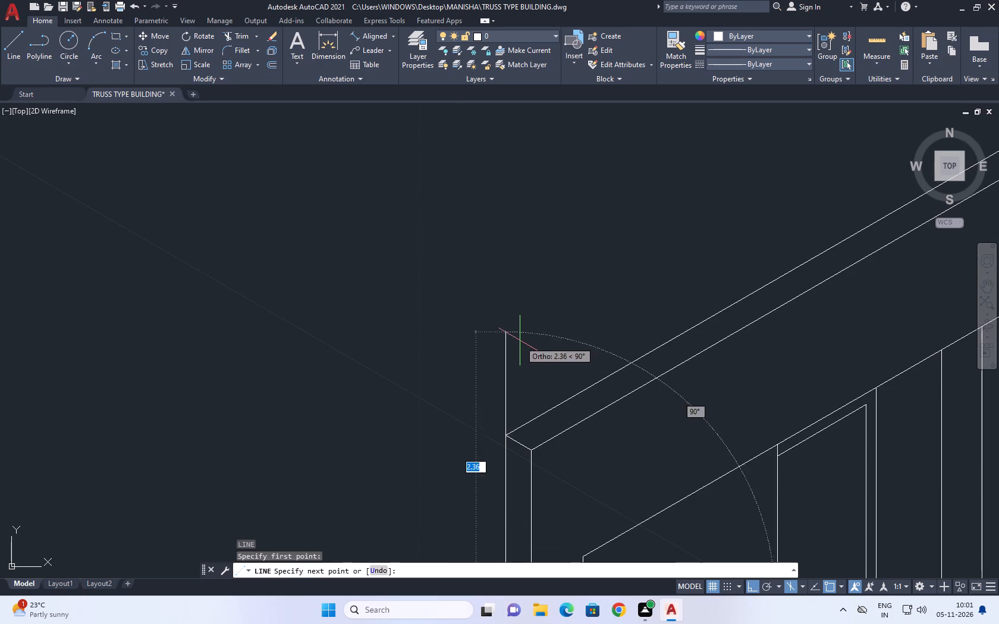
{"action": "key", "text": "Escape"}
Examine how the new vertical line lines up with the wall top's outer corner and the vertical edges below.
{"action": "scroll", "coordinate": [533, 458], "scroll_direction": "up", "scroll_amount": 3}
{"action": "scroll", "coordinate": [447, 393], "scroll_direction": "up", "scroll_amount": 6}
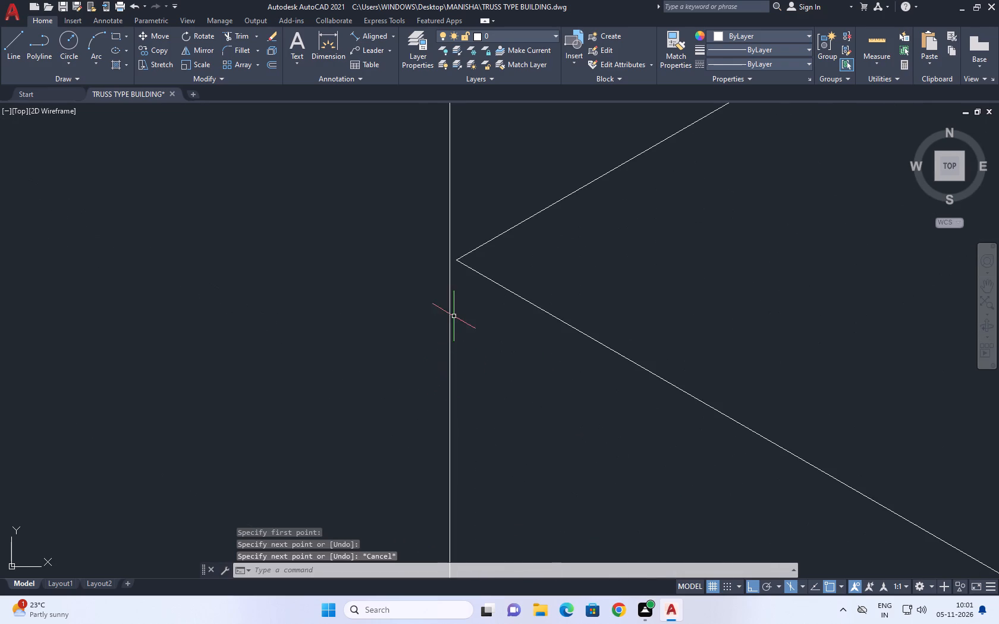
{"action": "middle_click_drag", "start_coordinate": [454, 316], "coordinate": [457, 355]}
{"action": "scroll", "coordinate": [457, 361], "scroll_direction": "down", "scroll_amount": 15}
{"action": "scroll", "coordinate": [485, 375], "scroll_direction": "up", "scroll_amount": 3}
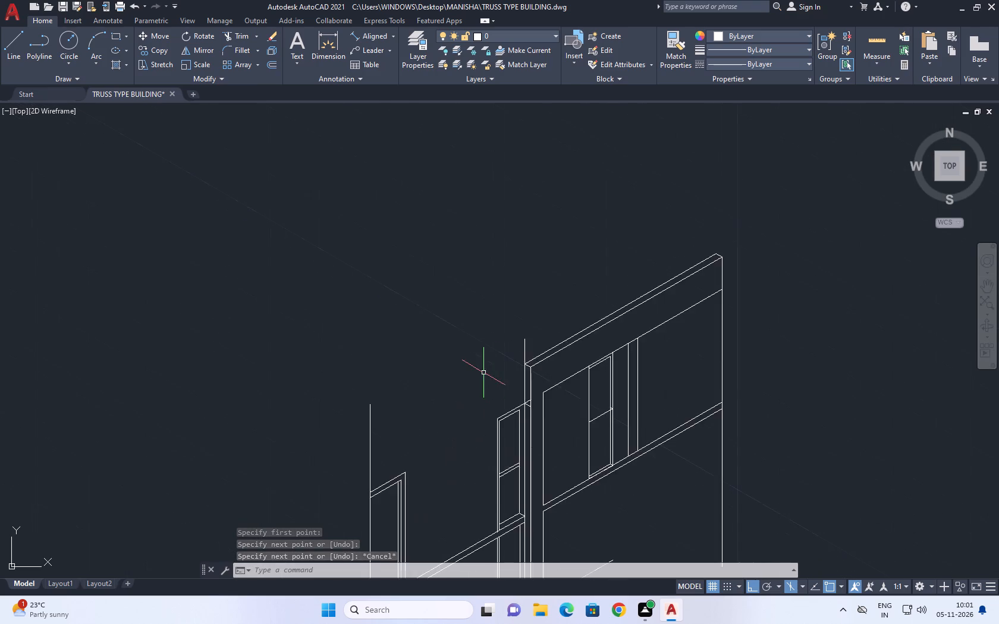
{"action": "middle_click_drag", "start_coordinate": [550, 430], "coordinate": [539, 360]}
{"action": "scroll", "coordinate": [550, 431], "scroll_direction": "up", "scroll_amount": 1}
{"action": "middle_click_drag", "start_coordinate": [507, 392], "coordinate": [503, 343]}
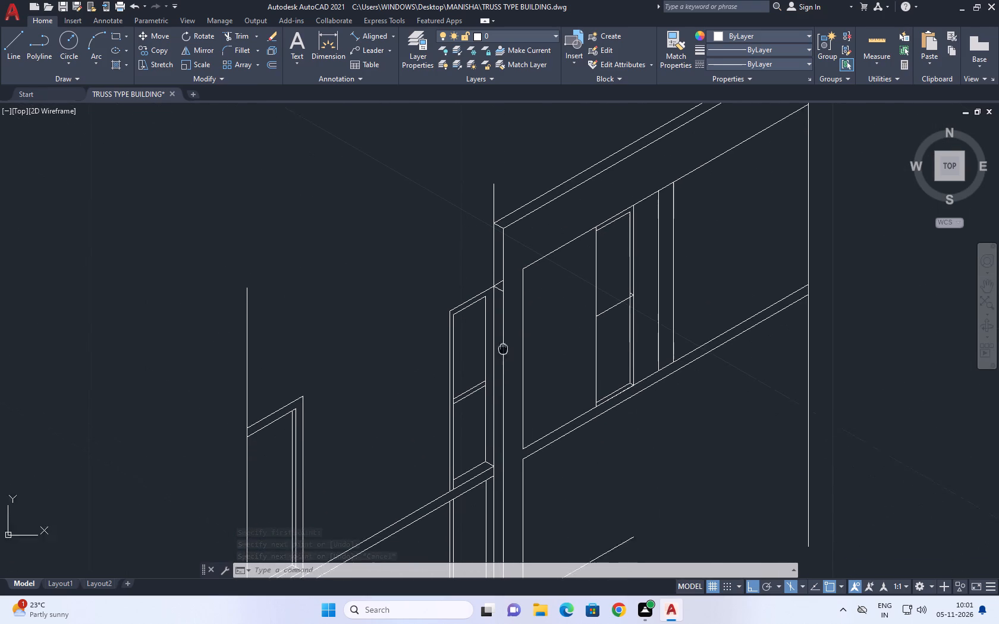
{"action": "left_click", "coordinate": [504, 311]}
{"action": "middle_click_drag", "start_coordinate": [505, 382], "coordinate": [510, 395]}
{"action": "scroll", "coordinate": [522, 343], "scroll_direction": "down", "scroll_amount": 3}
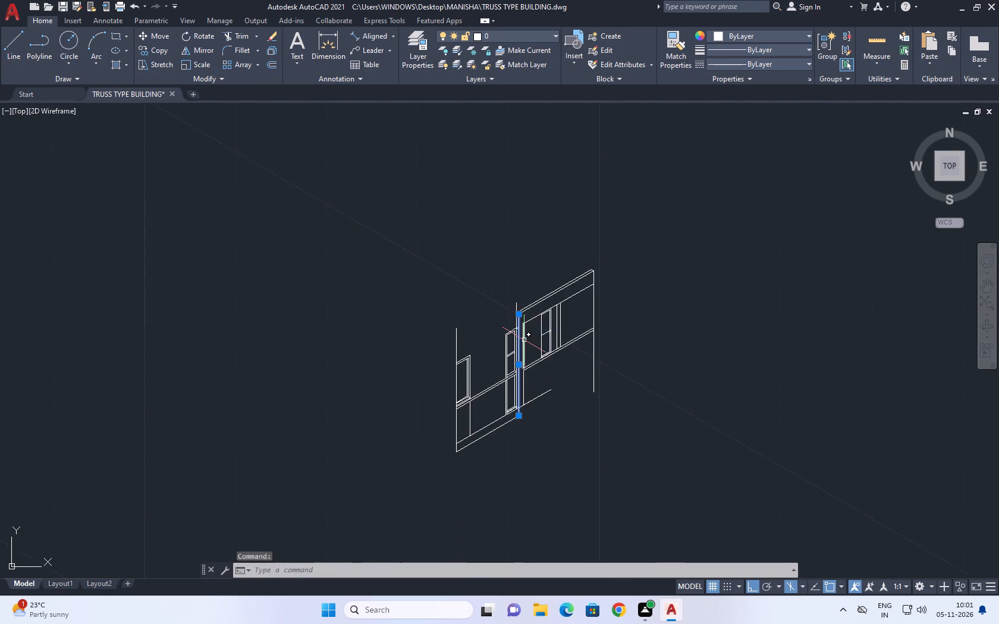
{"action": "key", "text": "Escape"}
{"action": "scroll", "coordinate": [522, 337], "scroll_direction": "up", "scroll_amount": 3}
{"action": "middle_click_drag", "start_coordinate": [511, 311], "coordinate": [509, 288]}
{"action": "scroll", "coordinate": [526, 430], "scroll_direction": "up", "scroll_amount": 2}
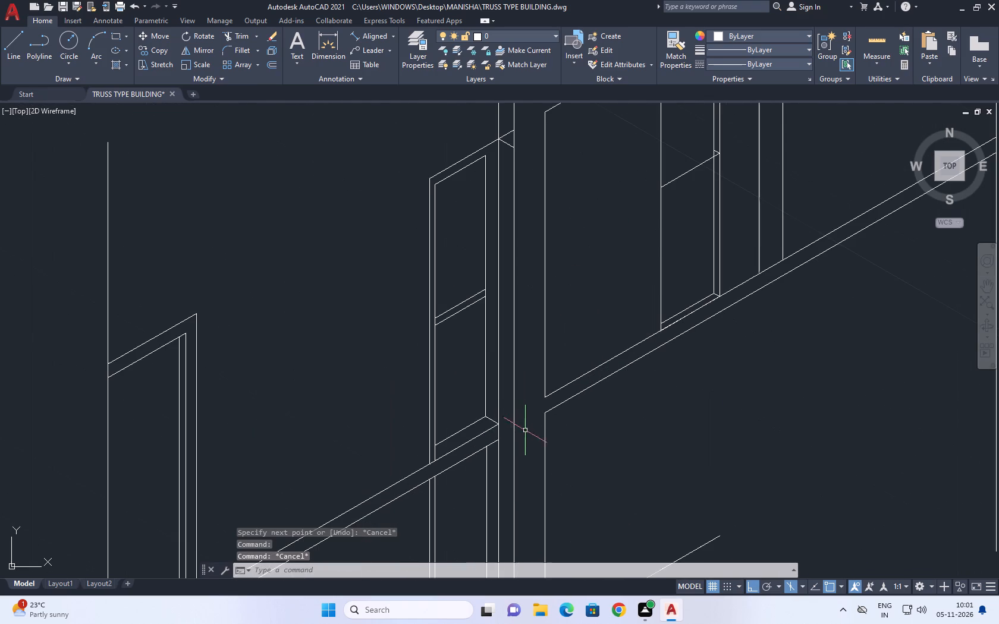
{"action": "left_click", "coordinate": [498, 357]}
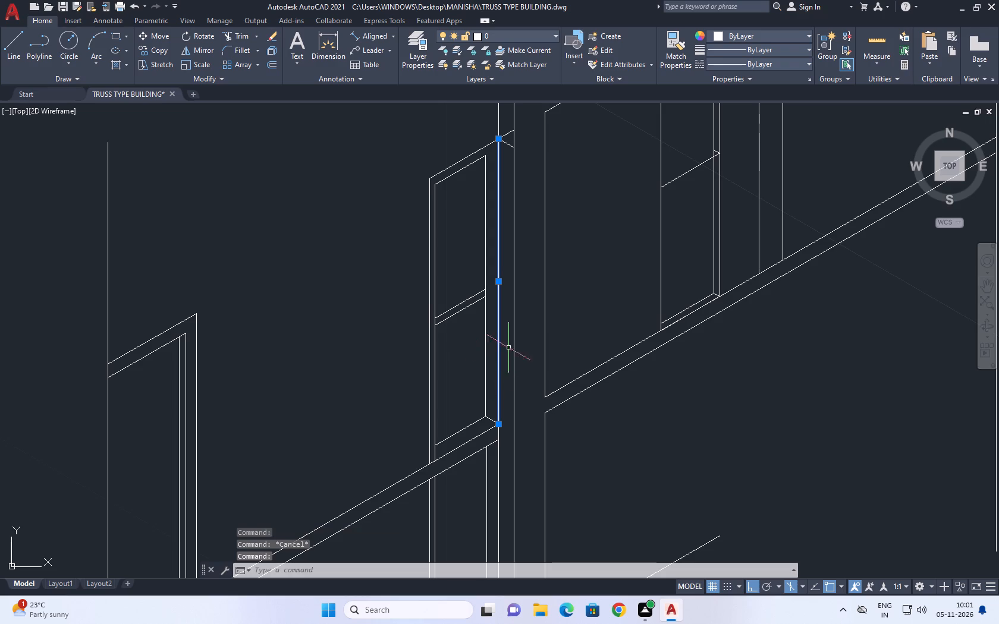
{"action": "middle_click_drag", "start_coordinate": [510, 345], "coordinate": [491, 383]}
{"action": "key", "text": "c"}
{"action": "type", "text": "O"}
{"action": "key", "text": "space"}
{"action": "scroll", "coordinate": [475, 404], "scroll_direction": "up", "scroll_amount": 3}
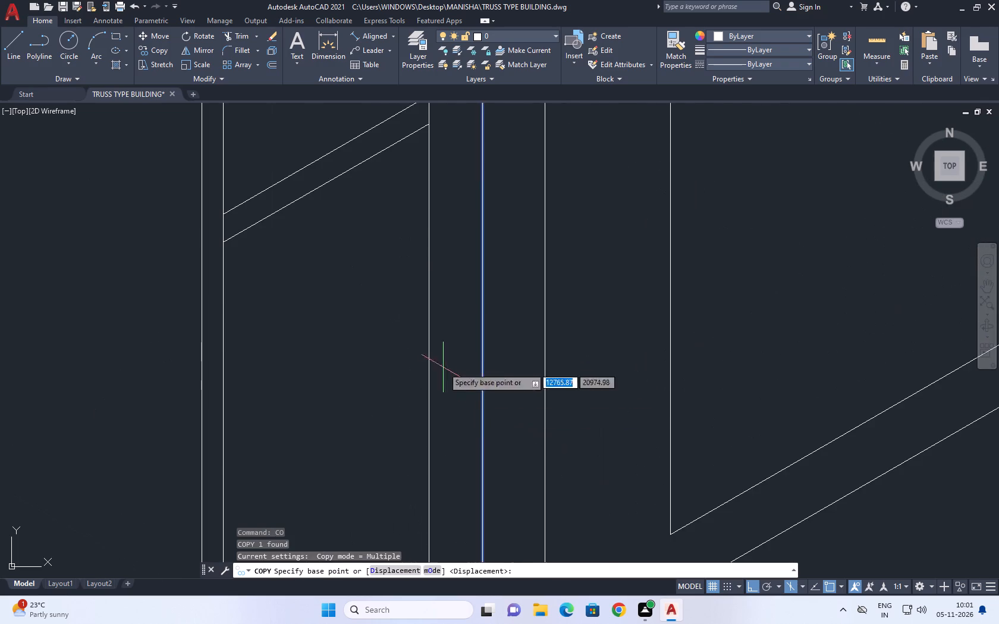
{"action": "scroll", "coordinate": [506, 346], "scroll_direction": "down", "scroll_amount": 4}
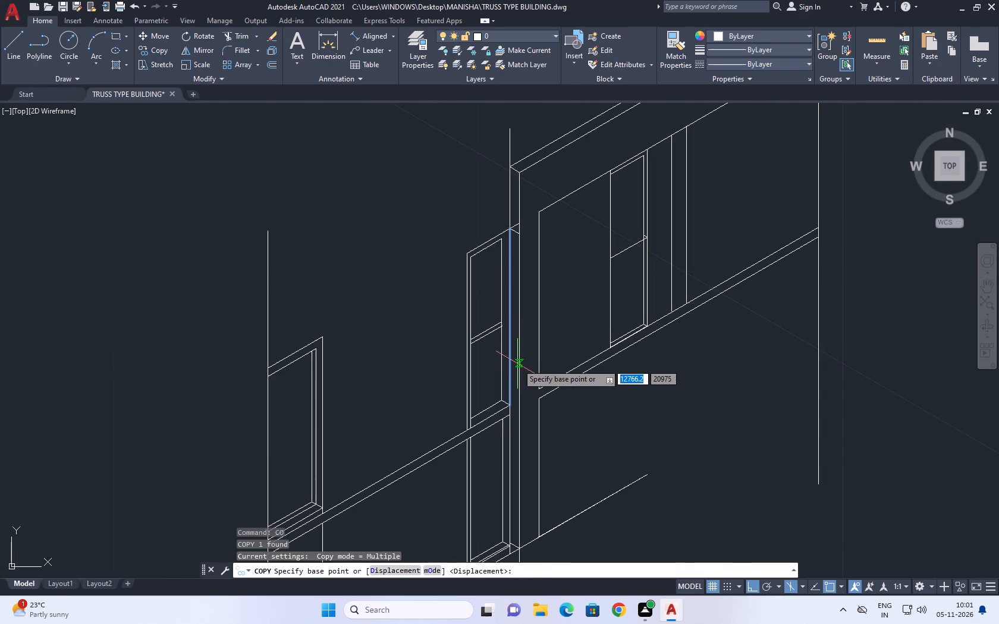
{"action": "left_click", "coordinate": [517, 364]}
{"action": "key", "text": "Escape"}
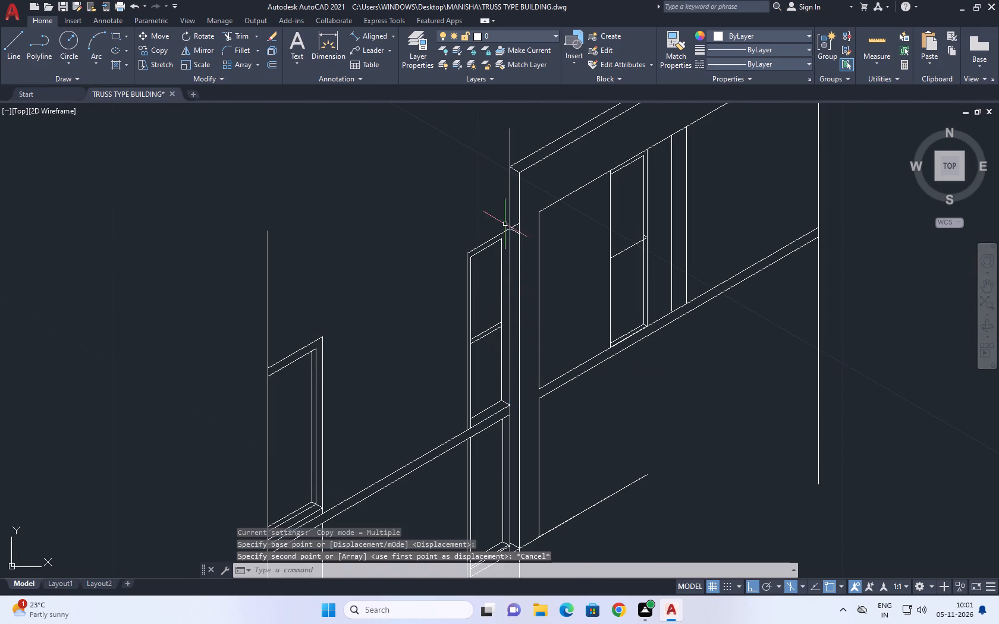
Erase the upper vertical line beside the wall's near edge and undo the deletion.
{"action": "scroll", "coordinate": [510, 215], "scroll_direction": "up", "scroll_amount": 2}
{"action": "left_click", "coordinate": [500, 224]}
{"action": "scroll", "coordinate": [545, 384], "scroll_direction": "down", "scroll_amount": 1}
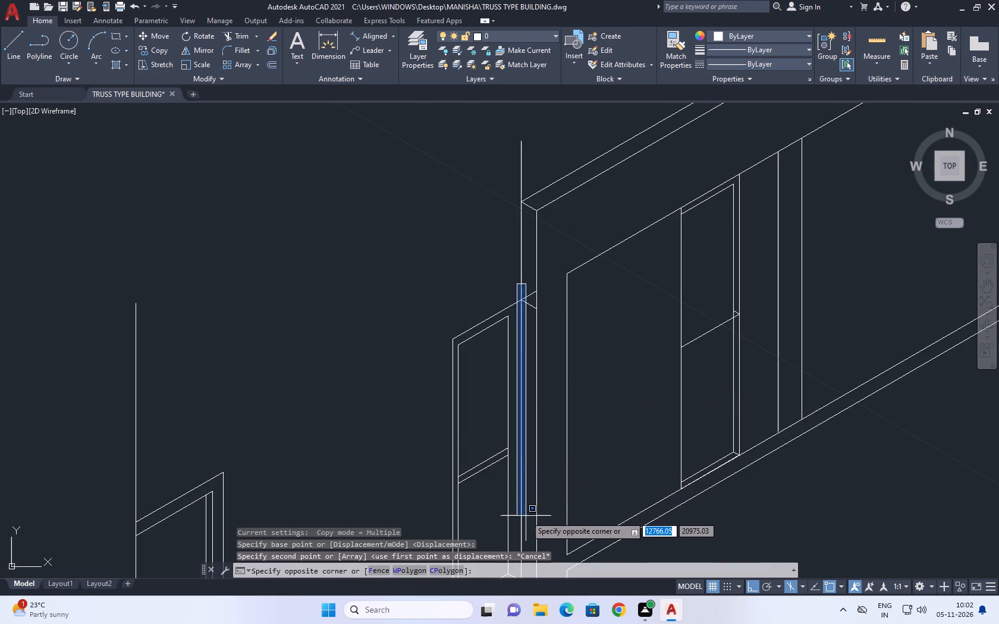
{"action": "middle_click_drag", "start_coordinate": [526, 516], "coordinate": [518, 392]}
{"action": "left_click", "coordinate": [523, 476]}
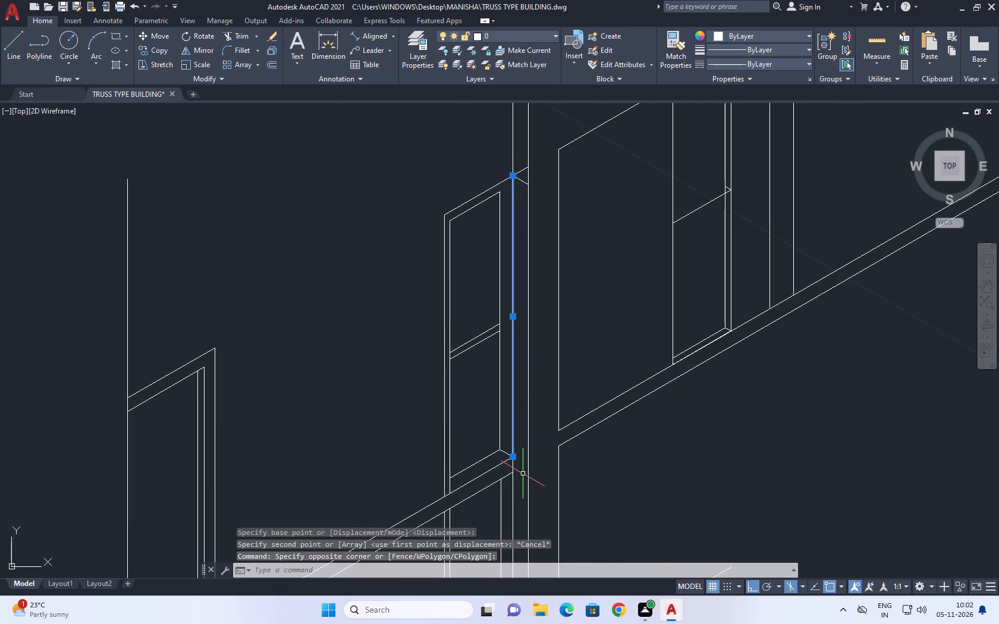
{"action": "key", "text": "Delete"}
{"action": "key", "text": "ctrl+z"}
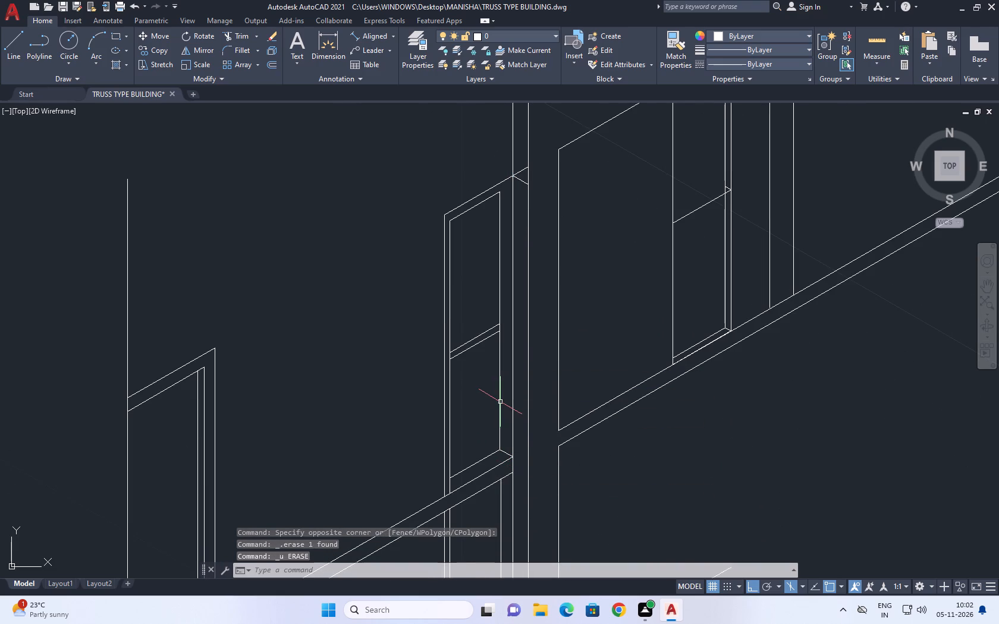
Erase the vertical line that runs up past the wall top's outer corner.
{"action": "middle_click_drag", "start_coordinate": [532, 276], "coordinate": [539, 427]}
{"action": "left_click", "coordinate": [520, 256]}
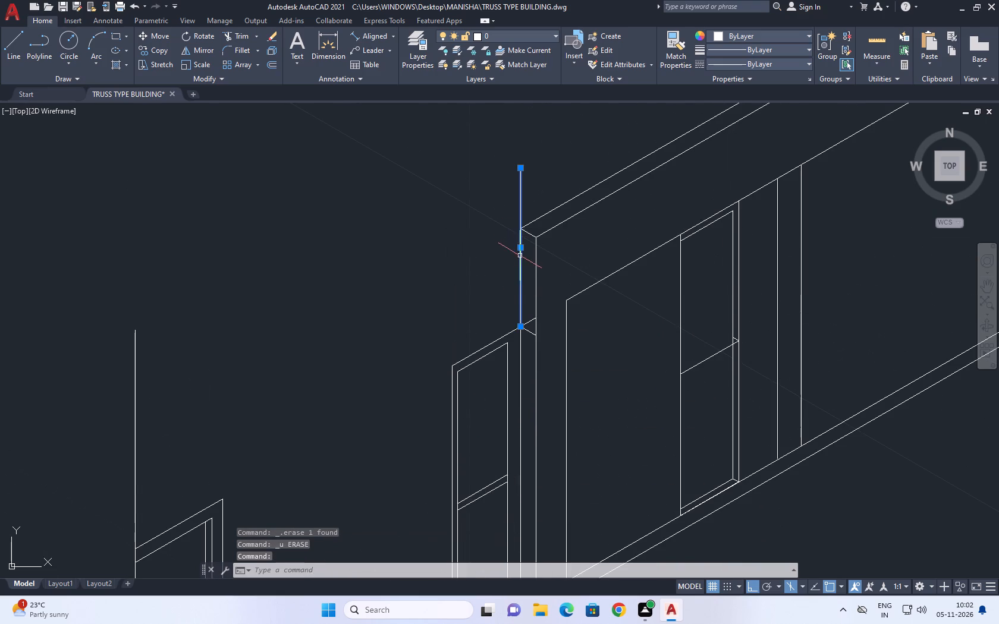
{"action": "key", "text": "Delete"}
Examine which separate segments make up the vertical line beside the wall's near edge.
{"action": "middle_click_drag", "start_coordinate": [514, 361], "coordinate": [510, 156]}
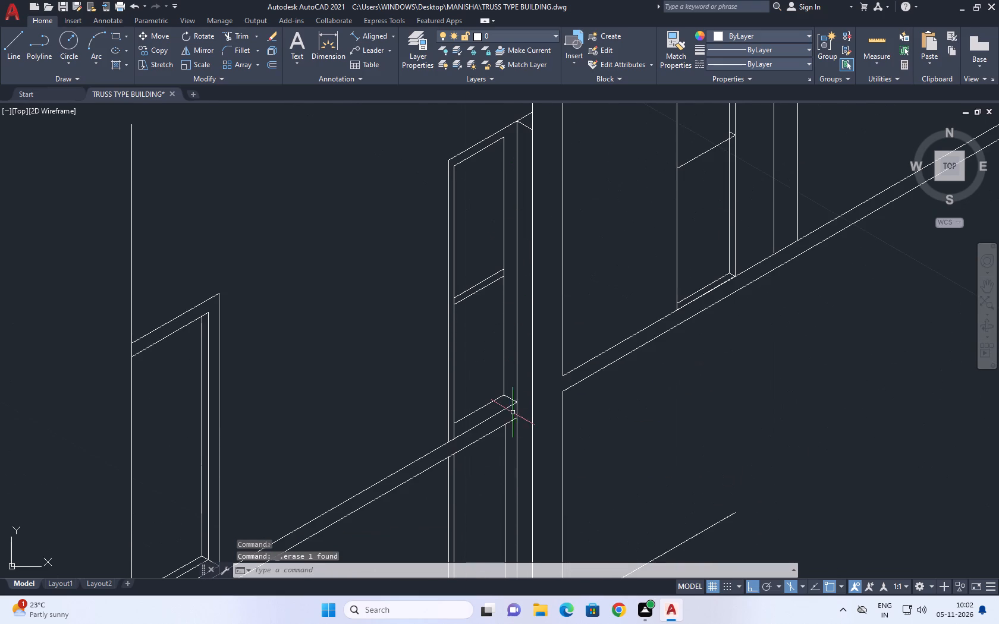
{"action": "left_click", "coordinate": [516, 408]}
{"action": "scroll", "coordinate": [533, 374], "scroll_direction": "down", "scroll_amount": 2}
{"action": "middle_click_drag", "start_coordinate": [524, 435], "coordinate": [527, 405]}
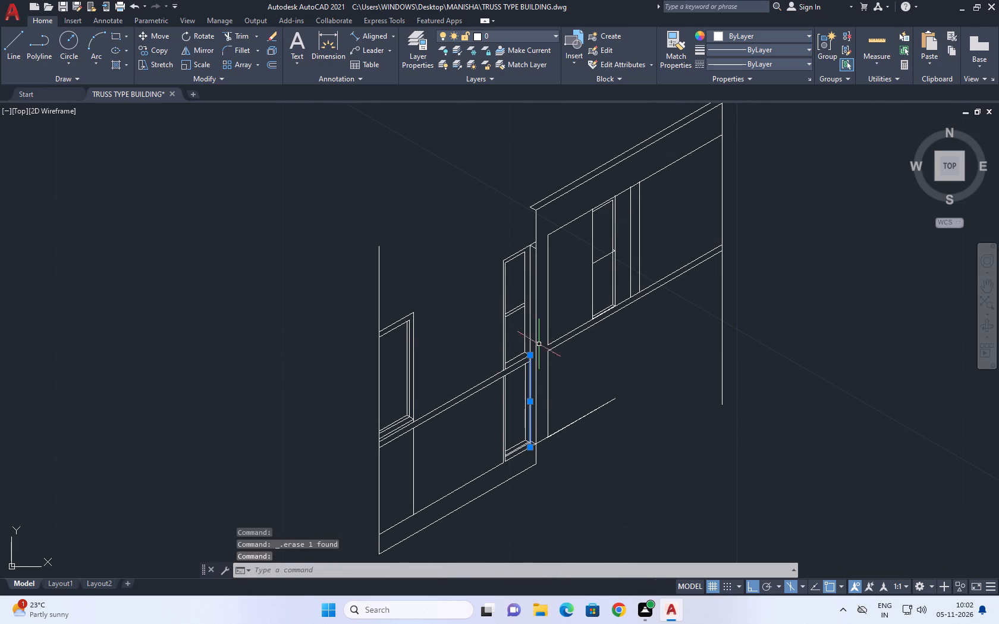
{"action": "key", "text": "Escape"}
{"action": "left_click", "coordinate": [532, 323]}
{"action": "left_click", "coordinate": [529, 311]}
{"action": "scroll", "coordinate": [530, 325], "scroll_direction": "up", "scroll_amount": 2}
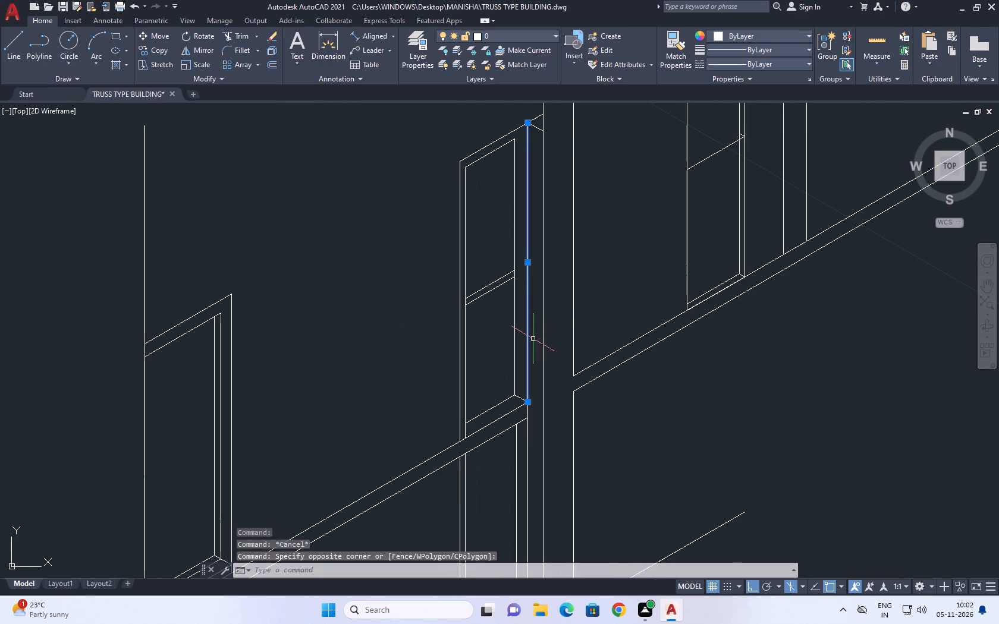
{"action": "key", "text": "Escape"}
{"action": "left_click", "coordinate": [528, 407]}
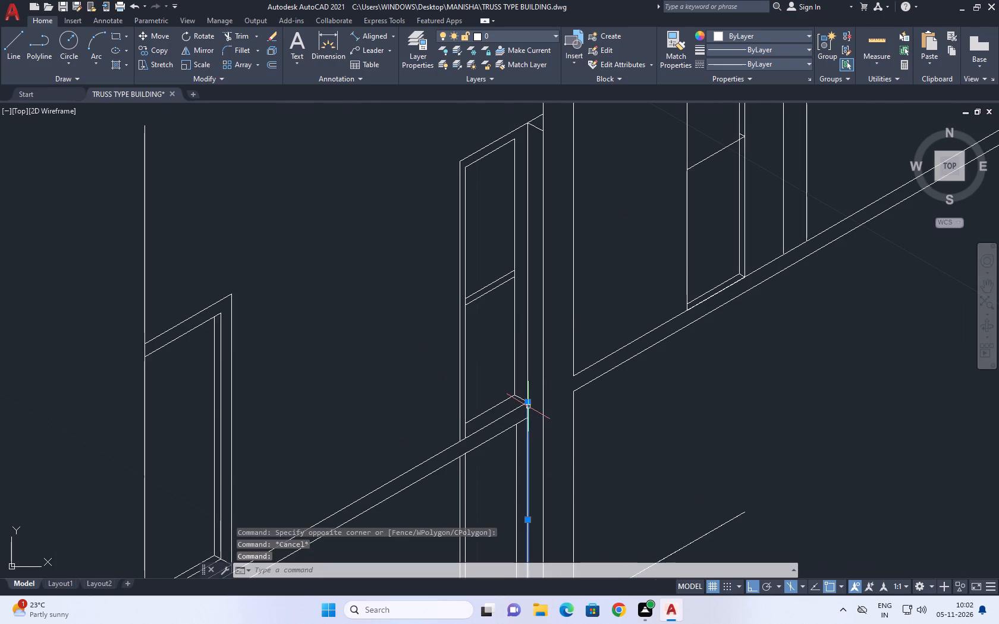
{"action": "key", "text": "Escape"}
Copy the upper vertical line beside the wall's near edge by 0.226 along the 30° direction in the top isoplane.
{"action": "left_click", "coordinate": [529, 326]}
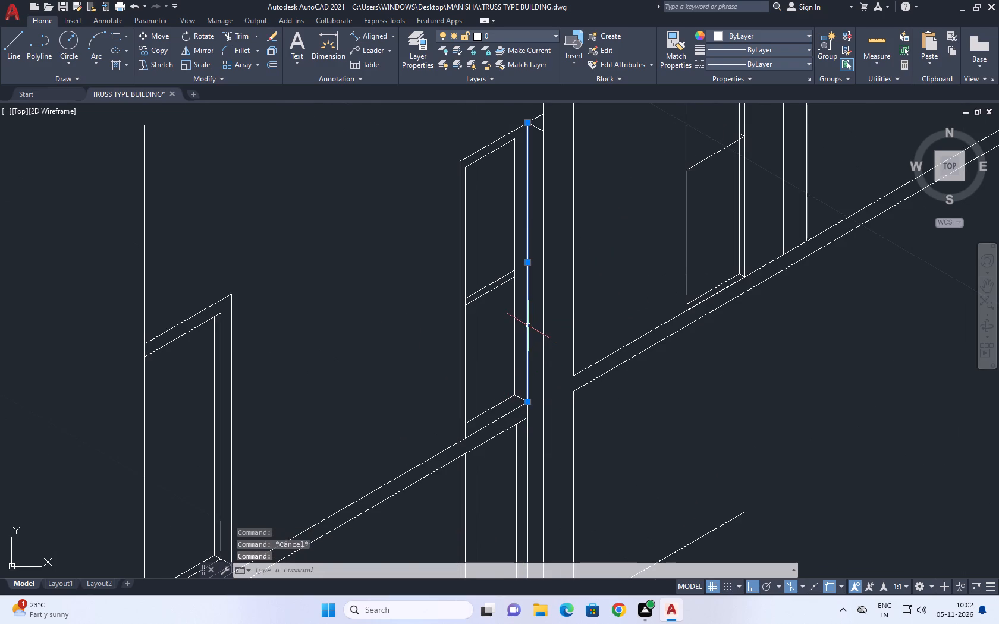
{"action": "scroll", "coordinate": [528, 326], "scroll_direction": "up", "scroll_amount": 1}
{"action": "middle_click_drag", "start_coordinate": [531, 327], "coordinate": [549, 367]}
{"action": "type", "text": "CO"}
{"action": "key", "text": "space"}
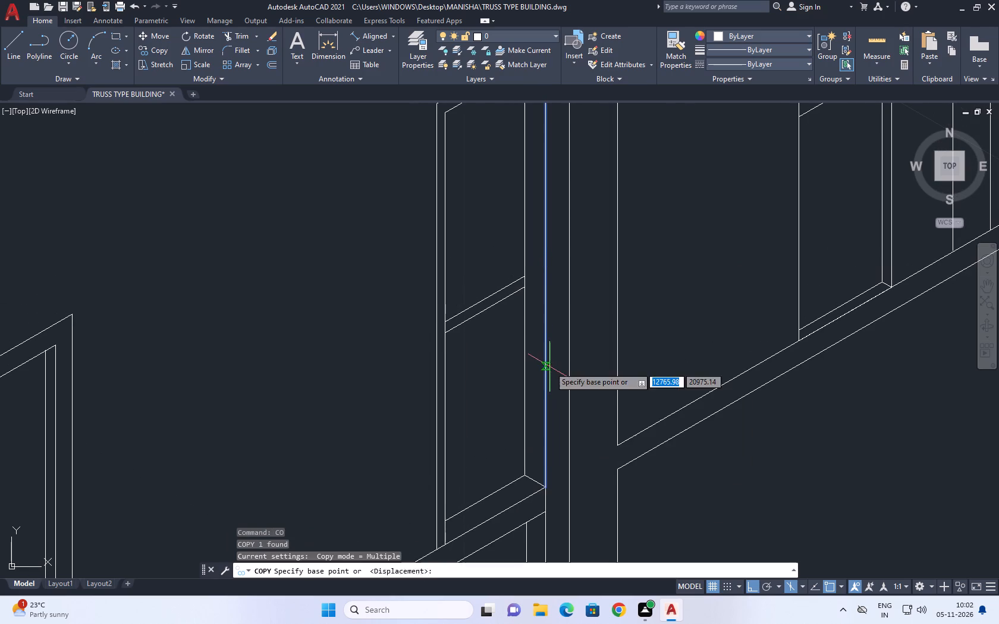
{"action": "left_click", "coordinate": [549, 367]}
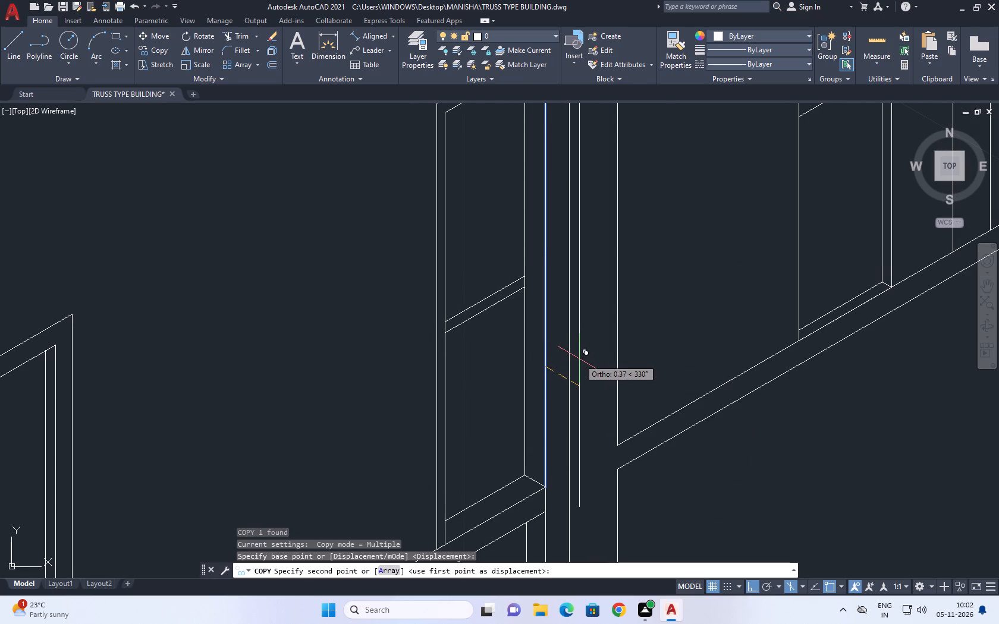
{"action": "key", "text": "F5"}
{"action": "type", "text": "0.2"}
{"action": "key", "text": "2"}
{"action": "key", "text": "6"}
{"action": "key", "text": "Return"}
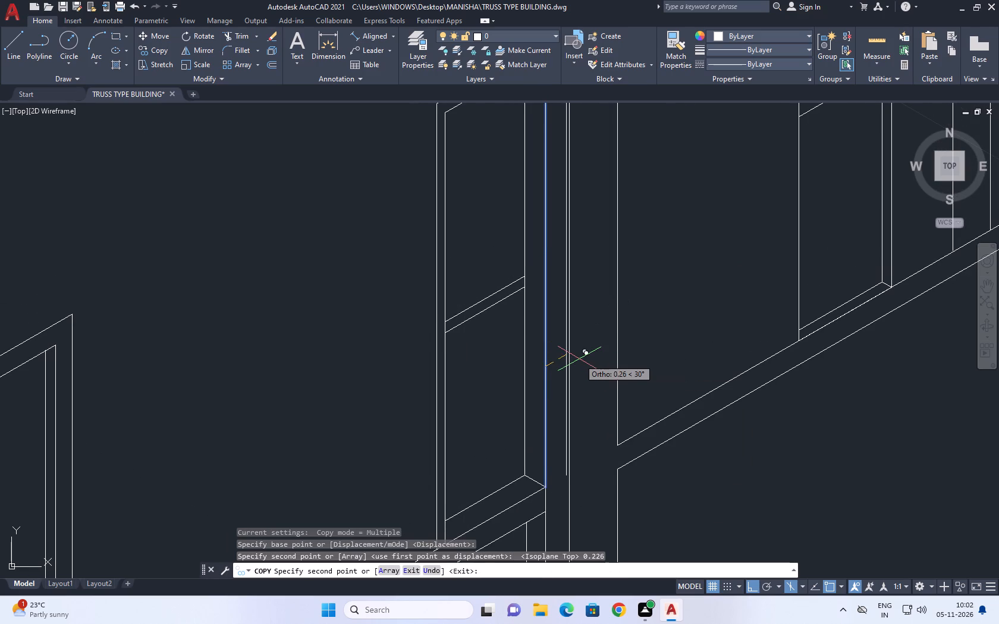
{"action": "key", "text": "Escape"}
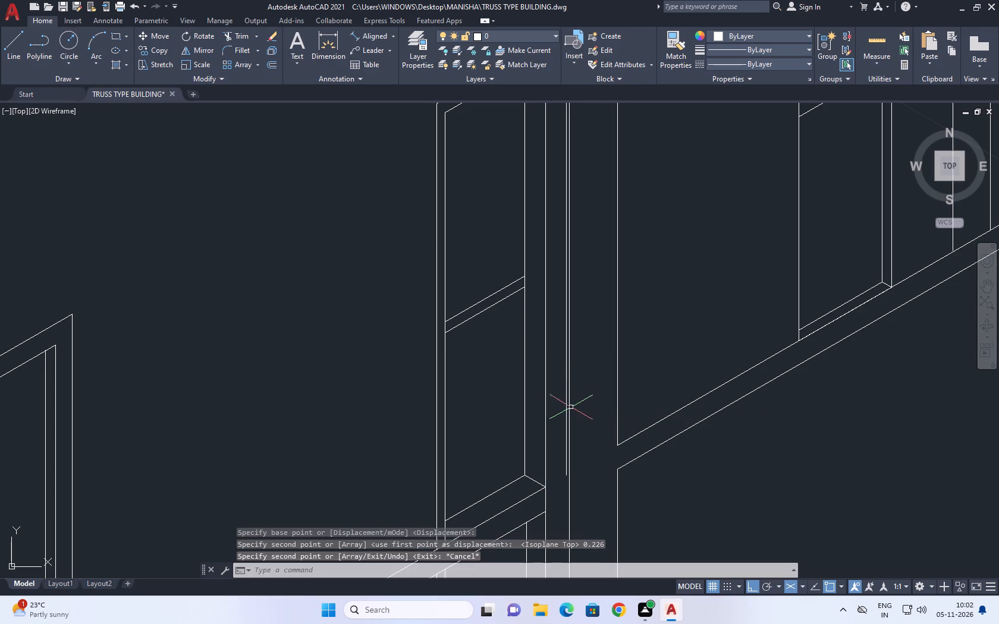
Erase the old near vertical edge of the wall just beyond the new copy.
{"action": "scroll", "coordinate": [566, 409], "scroll_direction": "up", "scroll_amount": 2}
{"action": "left_click", "coordinate": [573, 410]}
{"action": "key", "text": "Delete"}
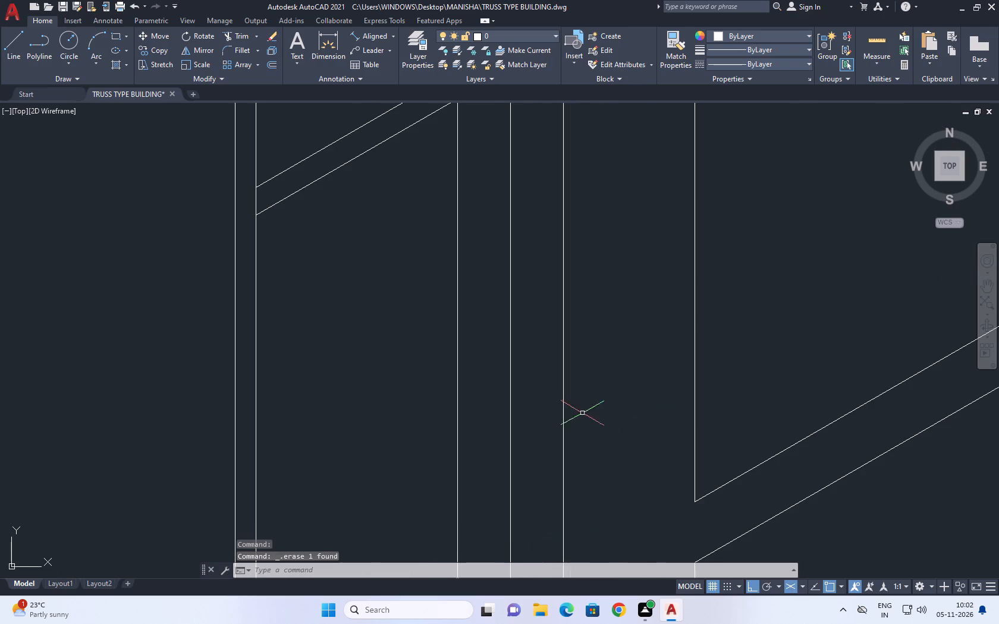
Extend the copied vertical line down to the building's base and up to the wall top.
{"action": "scroll", "coordinate": [591, 413], "scroll_direction": "down", "scroll_amount": 4}
{"action": "middle_click_drag", "start_coordinate": [591, 443], "coordinate": [601, 362]}
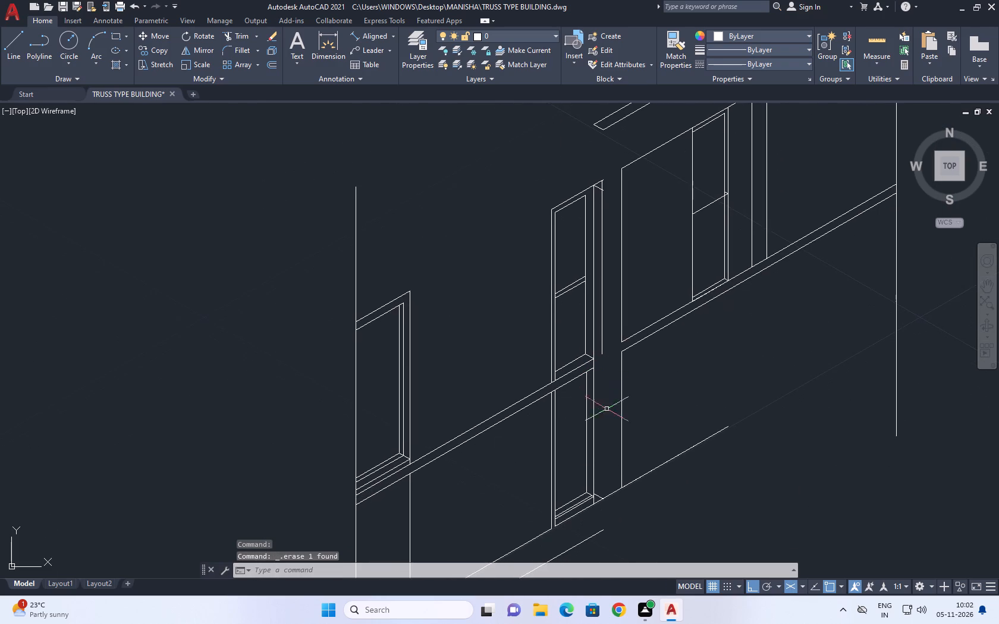
{"action": "middle_click_drag", "start_coordinate": [611, 423], "coordinate": [631, 383]}
{"action": "type", "text": "EX"}
{"action": "key", "text": "space"}
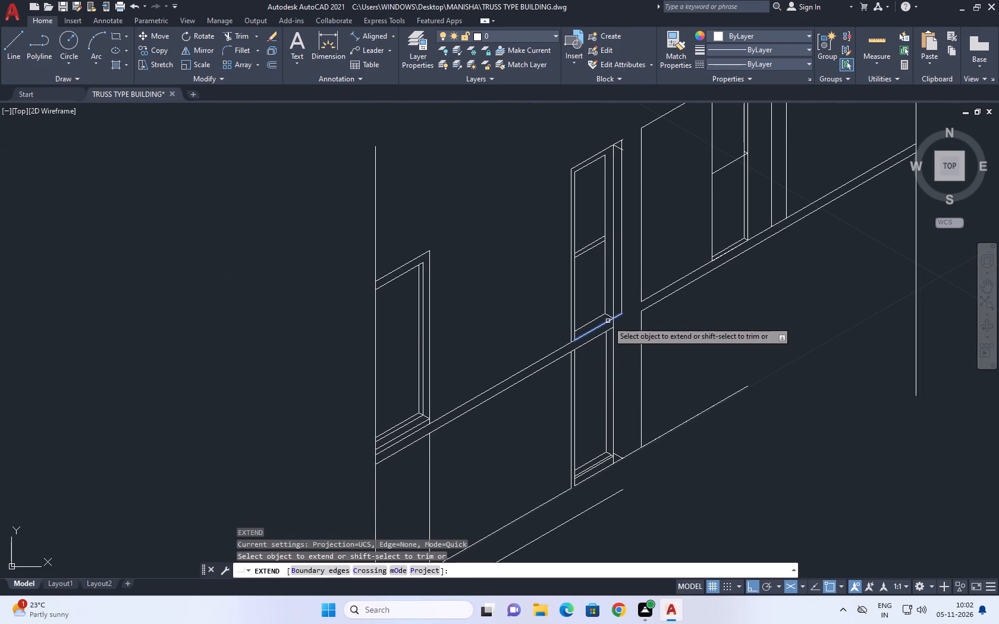
{"action": "left_click", "coordinate": [623, 312]}
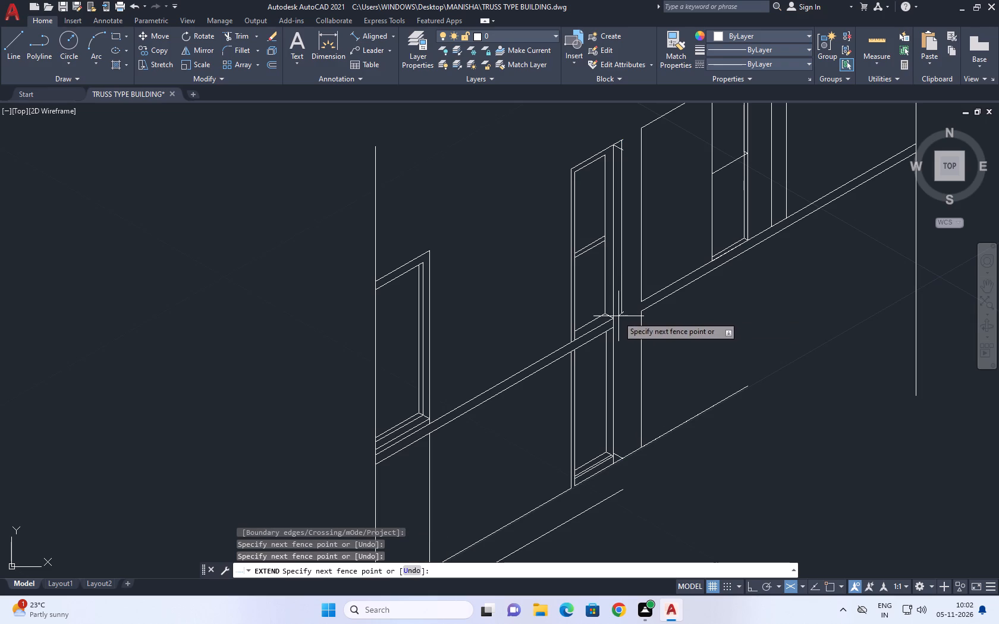
{"action": "left_click", "coordinate": [617, 308]}
{"action": "middle_click_drag", "start_coordinate": [631, 314], "coordinate": [651, 435]}
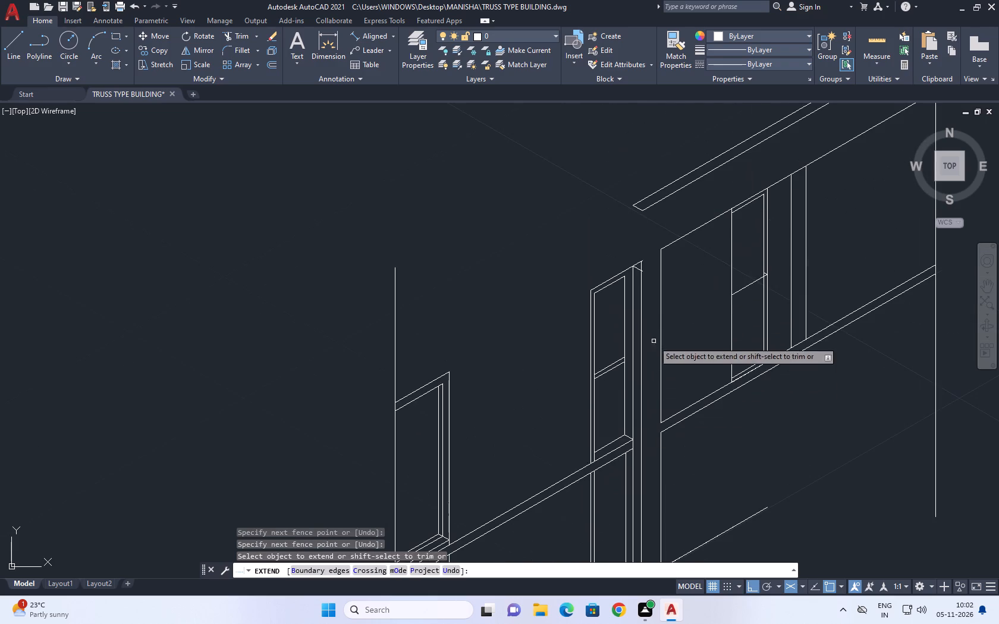
{"action": "left_click", "coordinate": [640, 280]}
{"action": "key", "text": "Escape"}
Trim the two short sloping line ends above the narrow window where they overshoot the new vertical edge.
{"action": "scroll", "coordinate": [639, 268], "scroll_direction": "up", "scroll_amount": 4}
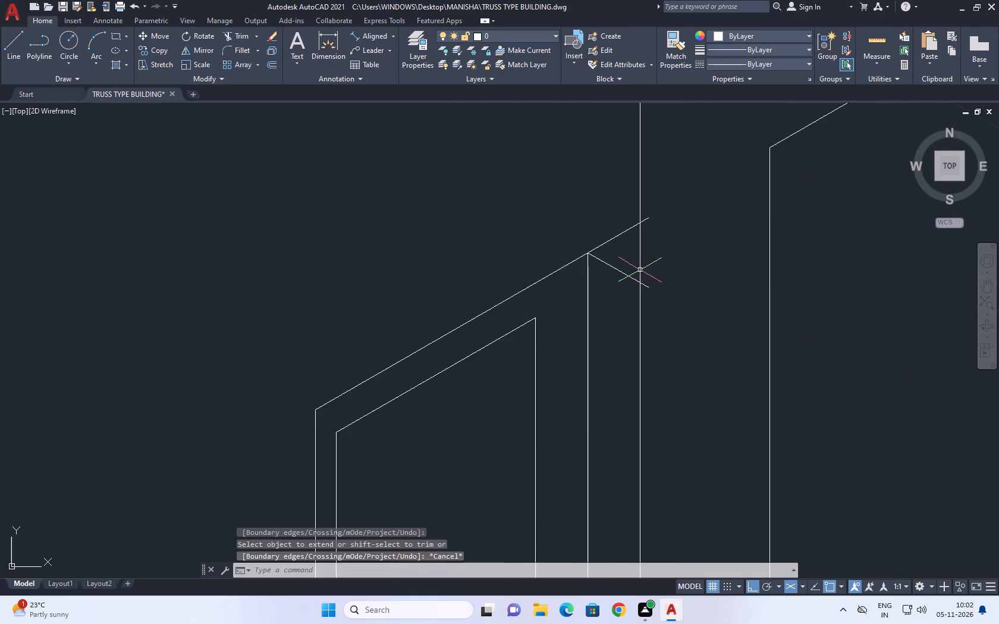
{"action": "middle_click_drag", "start_coordinate": [636, 272], "coordinate": [649, 298]}
{"action": "key", "text": "t"}
{"action": "key", "text": "r"}
{"action": "key", "text": "space"}
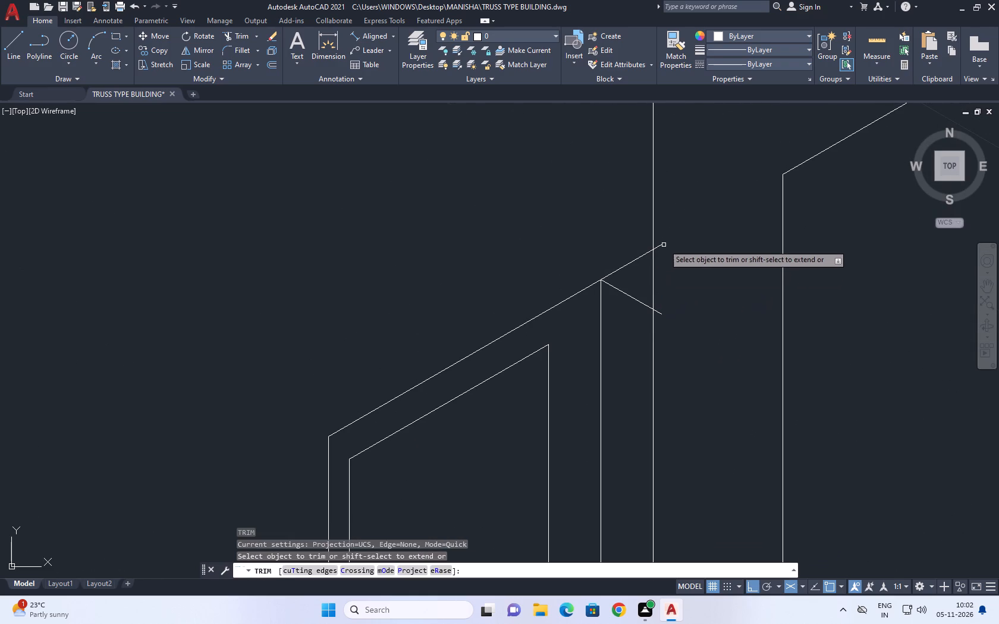
{"action": "left_click", "coordinate": [659, 241]}
{"action": "left_click", "coordinate": [660, 335]}
{"action": "scroll", "coordinate": [661, 313], "scroll_direction": "down", "scroll_amount": 2}
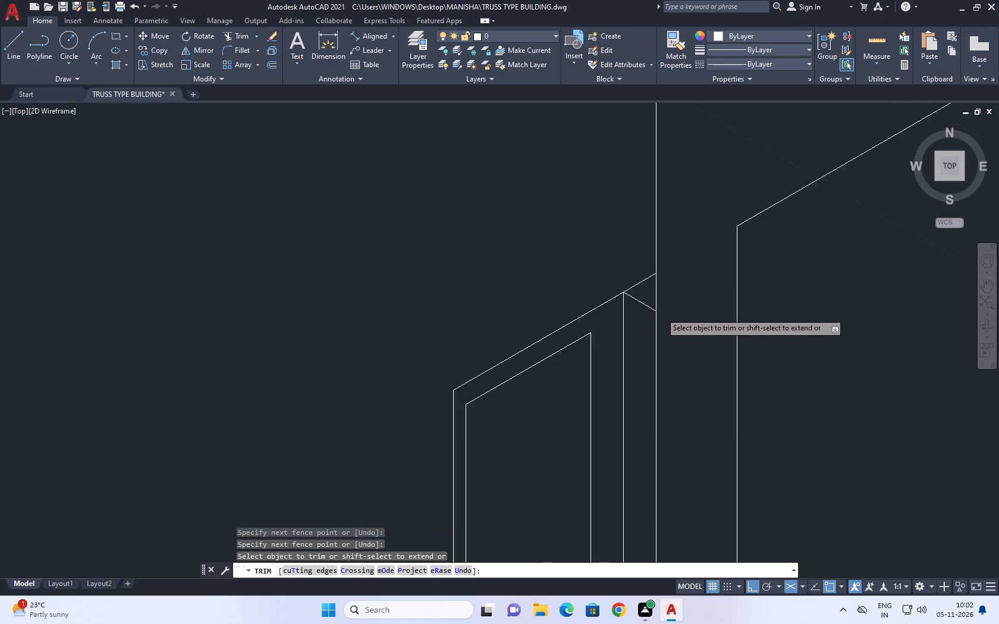
{"action": "scroll", "coordinate": [661, 310], "scroll_direction": "down", "scroll_amount": 2}
{"action": "key", "text": "Escape"}
Move the wall top's front sloping line from its near endpoint onto the top end of the new vertical edge.
{"action": "scroll", "coordinate": [683, 291], "scroll_direction": "down", "scroll_amount": 2}
{"action": "middle_click_drag", "start_coordinate": [740, 314], "coordinate": [721, 306]}
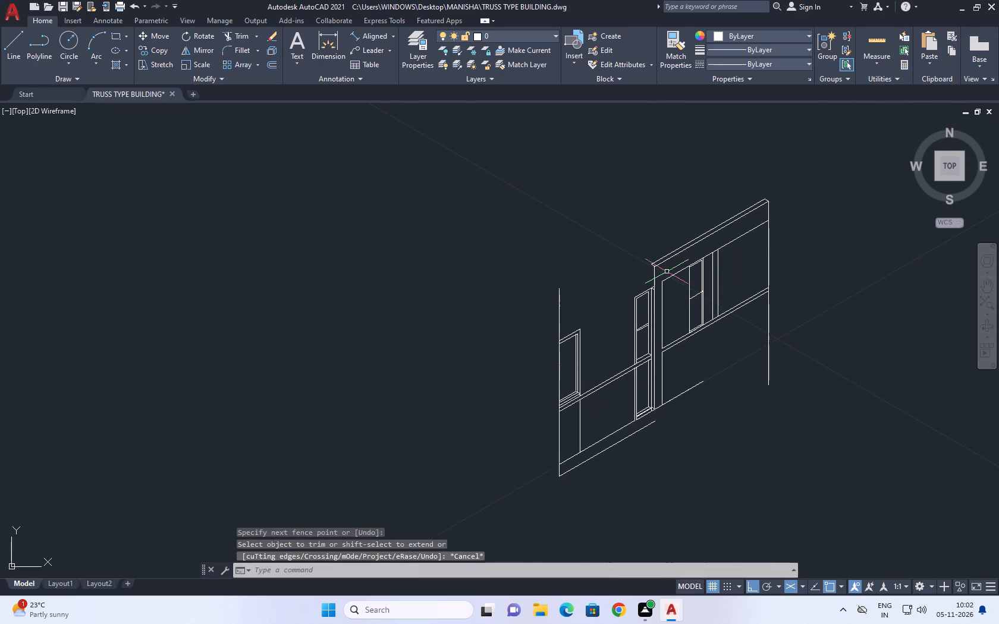
{"action": "scroll", "coordinate": [641, 281], "scroll_direction": "up", "scroll_amount": 3}
{"action": "middle_click_drag", "start_coordinate": [676, 253], "coordinate": [684, 311]}
{"action": "scroll", "coordinate": [718, 291], "scroll_direction": "up", "scroll_amount": 2}
{"action": "left_click_drag", "start_coordinate": [713, 272], "coordinate": [708, 266]}
{"action": "left_click", "coordinate": [682, 246]}
{"action": "middle_click_drag", "start_coordinate": [689, 264], "coordinate": [694, 297]}
{"action": "type", "text": "M"}
{"action": "key", "text": "space"}
{"action": "scroll", "coordinate": [670, 300], "scroll_direction": "up", "scroll_amount": 2}
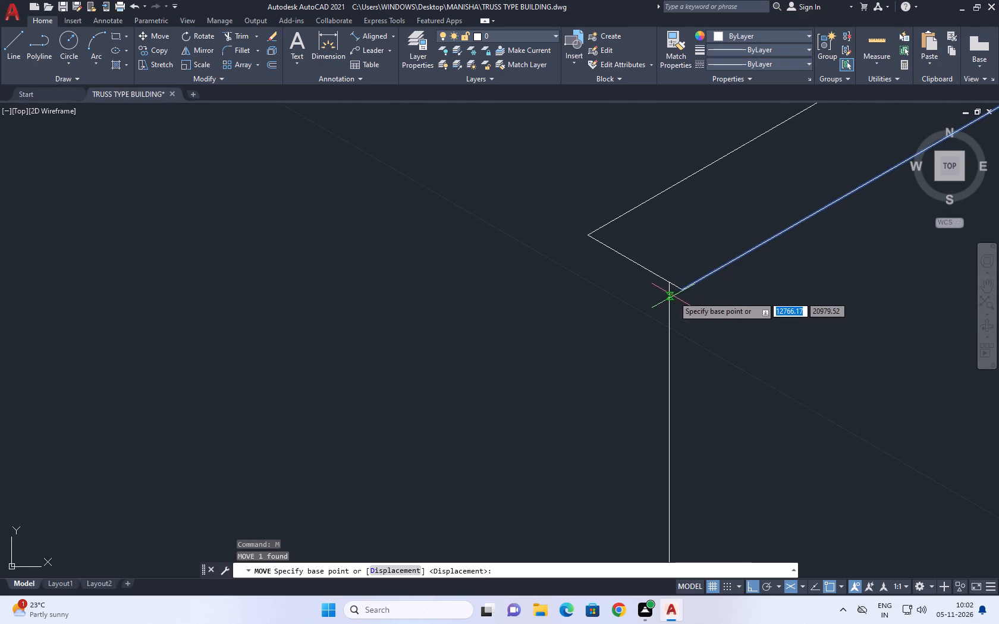
{"action": "left_click", "coordinate": [683, 292]}
{"action": "left_click", "coordinate": [667, 280]}
{"action": "scroll", "coordinate": [678, 278], "scroll_direction": "up", "scroll_amount": 2}
Shorten the short 150° edge at the wall's near top corner so it ends at the new vertical edge's top.
{"action": "left_click", "coordinate": [702, 295]}
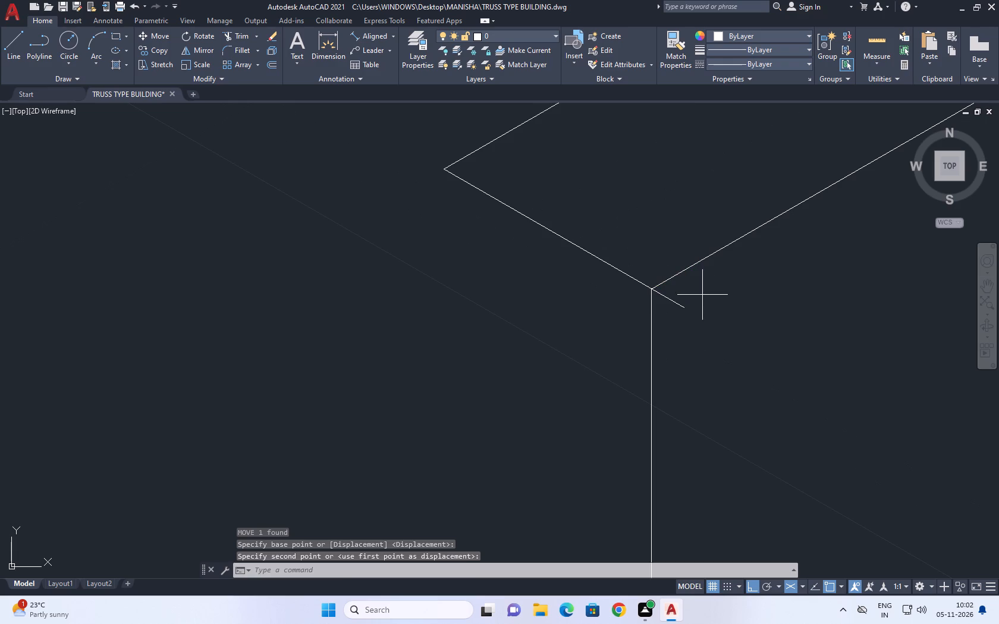
{"action": "left_click", "coordinate": [676, 311]}
{"action": "left_click", "coordinate": [685, 305]}
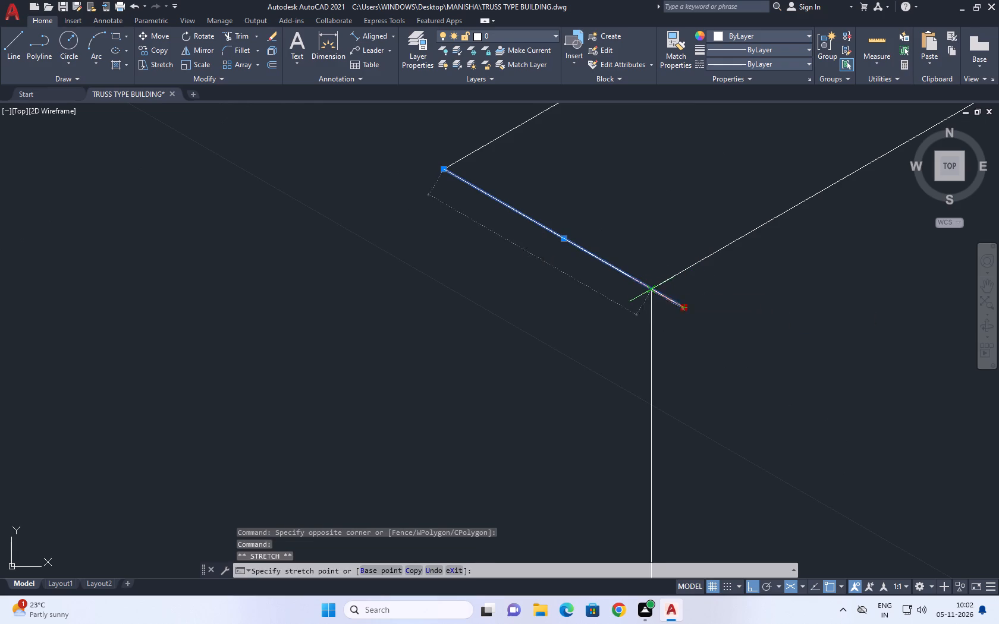
{"action": "left_click", "coordinate": [652, 292]}
{"action": "scroll", "coordinate": [654, 283], "scroll_direction": "down", "scroll_amount": 5}
{"action": "key", "text": "Escape"}
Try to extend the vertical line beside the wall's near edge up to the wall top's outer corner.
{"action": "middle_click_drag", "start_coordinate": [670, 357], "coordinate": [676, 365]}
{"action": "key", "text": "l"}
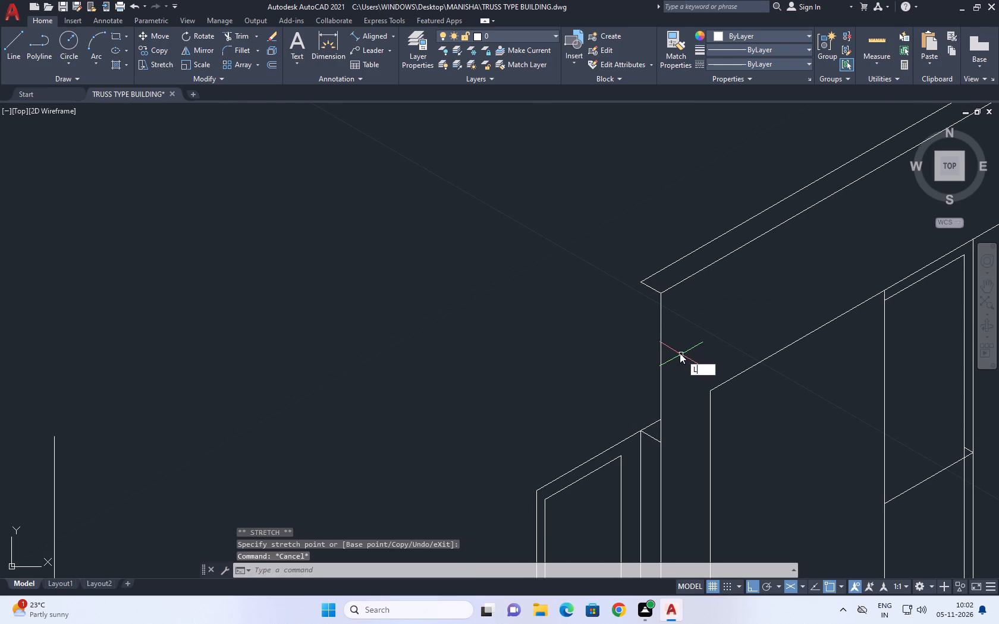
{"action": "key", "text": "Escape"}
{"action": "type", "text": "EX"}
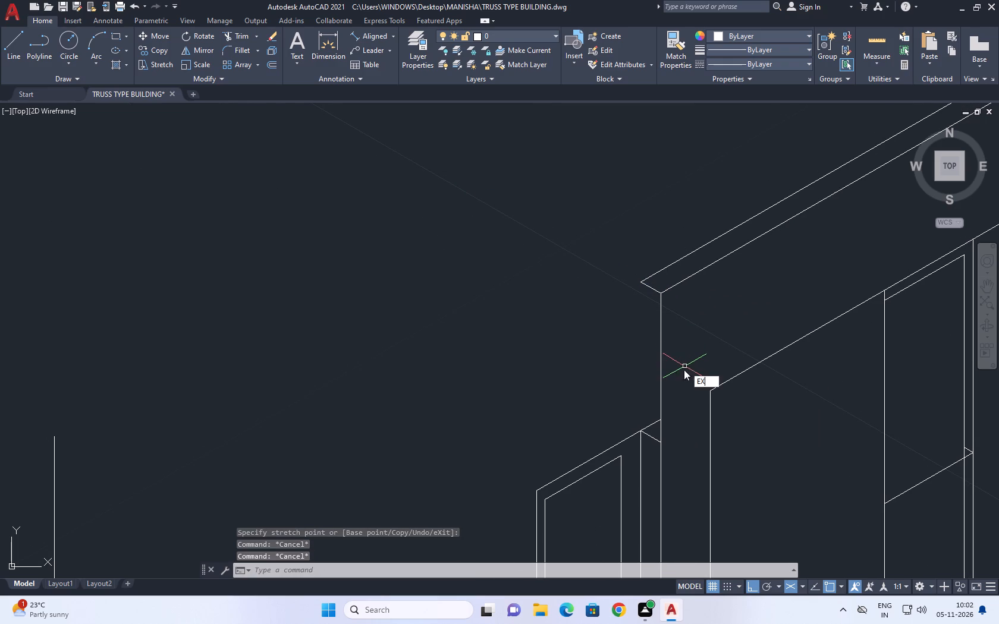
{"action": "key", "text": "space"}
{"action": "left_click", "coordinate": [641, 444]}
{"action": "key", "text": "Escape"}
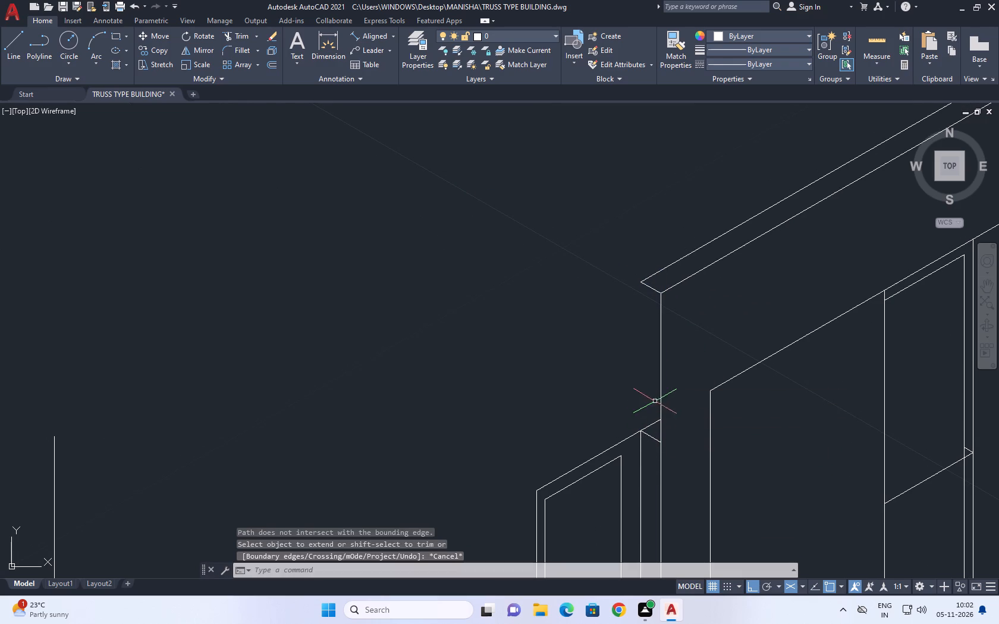
Copy the wall top's front sloping line by 0.226 along the 150° direction towards the outer line.
{"action": "scroll", "coordinate": [654, 276], "scroll_direction": "up", "scroll_amount": 1}
{"action": "left_click", "coordinate": [683, 303]}
{"action": "left_click", "coordinate": [677, 285]}
{"action": "middle_click_drag", "start_coordinate": [678, 286], "coordinate": [637, 373]}
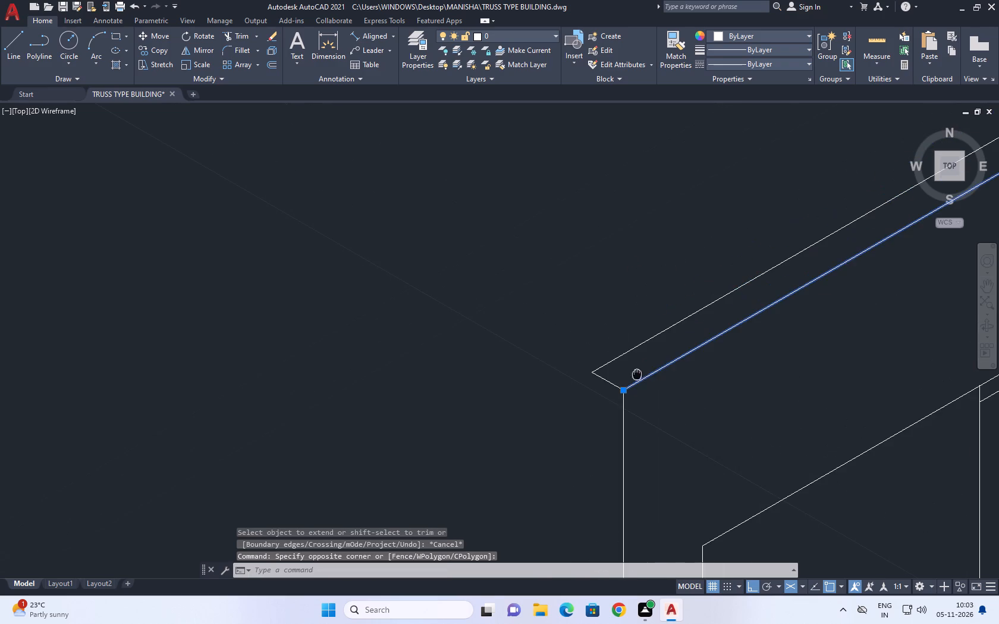
{"action": "key", "text": "c"}
{"action": "scroll", "coordinate": [634, 363], "scroll_direction": "up", "scroll_amount": 1}
{"action": "type", "text": "O"}
{"action": "key", "text": "space"}
{"action": "left_click", "coordinate": [642, 367]}
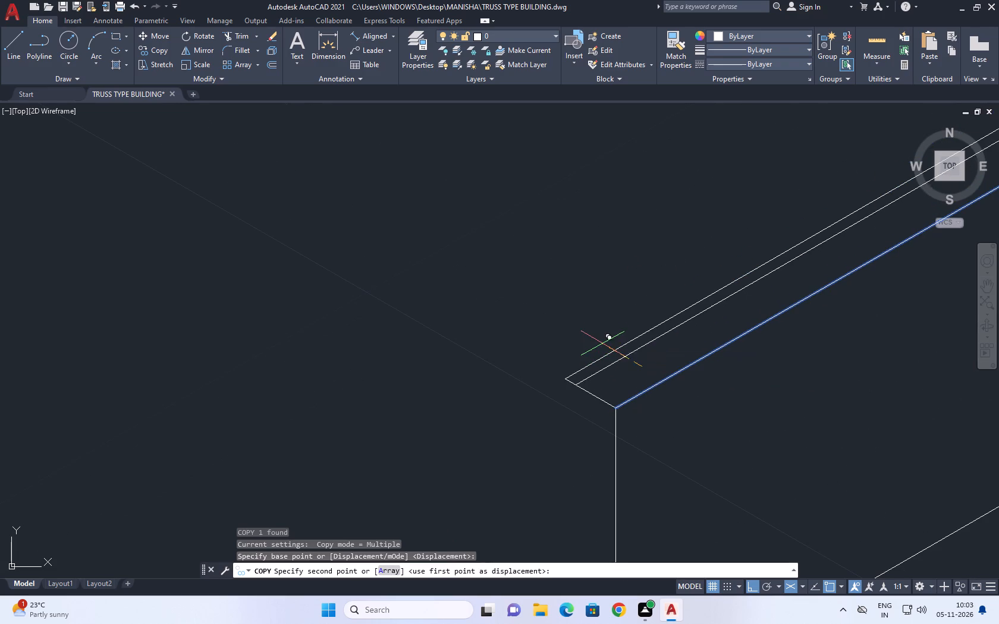
{"action": "type", "text": "0.226"}
{"action": "key", "text": "Return"}
{"action": "key", "text": "Escape"}
{"action": "scroll", "coordinate": [576, 354], "scroll_direction": "up", "scroll_amount": 2}
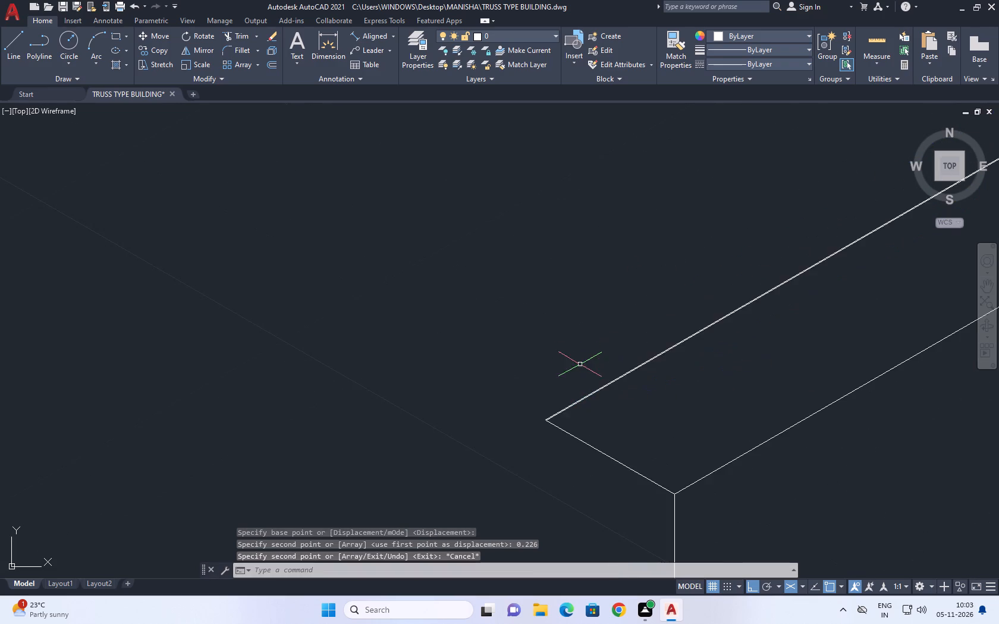
Erase the surplus sloping line that runs almost on top of the wall top's outer line and misses its near corner.
{"action": "scroll", "coordinate": [580, 367], "scroll_direction": "up", "scroll_amount": 2}
{"action": "middle_click_drag", "start_coordinate": [568, 432], "coordinate": [520, 358]}
{"action": "scroll", "coordinate": [566, 430], "scroll_direction": "up", "scroll_amount": 1}
{"action": "scroll", "coordinate": [457, 433], "scroll_direction": "up", "scroll_amount": 3}
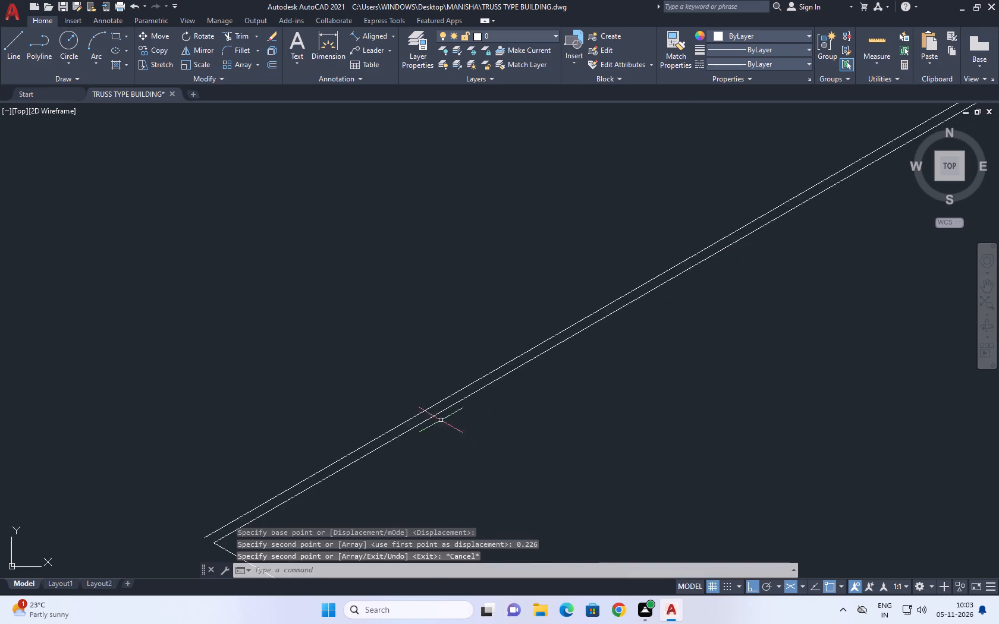
{"action": "scroll", "coordinate": [425, 412], "scroll_direction": "up", "scroll_amount": 1}
{"action": "left_click", "coordinate": [425, 423]}
{"action": "left_click", "coordinate": [421, 437]}
{"action": "scroll", "coordinate": [486, 400], "scroll_direction": "down", "scroll_amount": 4}
{"action": "key", "text": "Delete"}
{"action": "scroll", "coordinate": [496, 383], "scroll_direction": "down", "scroll_amount": 2}
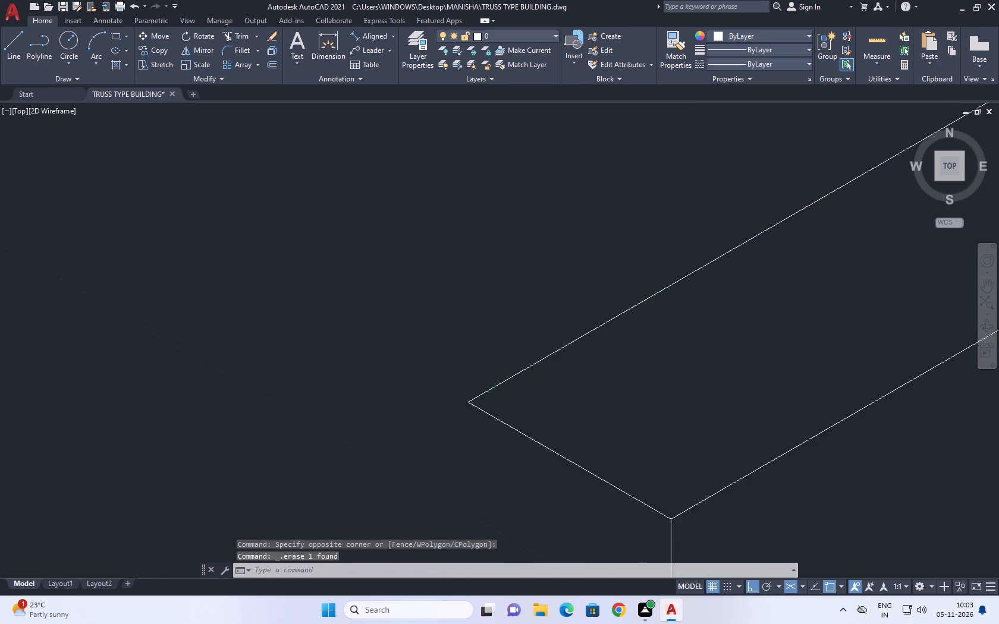
Extend the vertical line beside the wall's near edge up to the wall top's outer corner.
{"action": "scroll", "coordinate": [496, 383], "scroll_direction": "down", "scroll_amount": 2}
{"action": "middle_click_drag", "start_coordinate": [518, 418], "coordinate": [566, 317]}
{"action": "scroll", "coordinate": [569, 313], "scroll_direction": "up", "scroll_amount": 1}
{"action": "scroll", "coordinate": [570, 312], "scroll_direction": "down", "scroll_amount": 3}
{"action": "key", "text": "e"}
{"action": "key", "text": "d"}
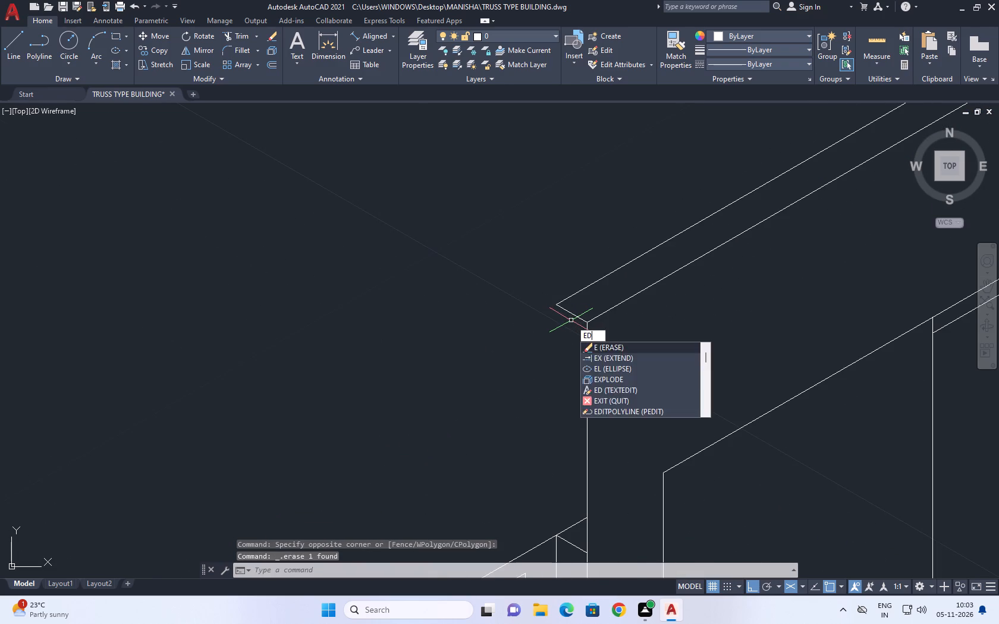
{"action": "key", "text": "Escape"}
{"action": "type", "text": "EX"}
{"action": "key", "text": "space"}
{"action": "middle_click_drag", "start_coordinate": [585, 383], "coordinate": [588, 307]}
{"action": "scroll", "coordinate": [589, 298], "scroll_direction": "down", "scroll_amount": 3}
{"action": "left_click", "coordinate": [580, 357]}
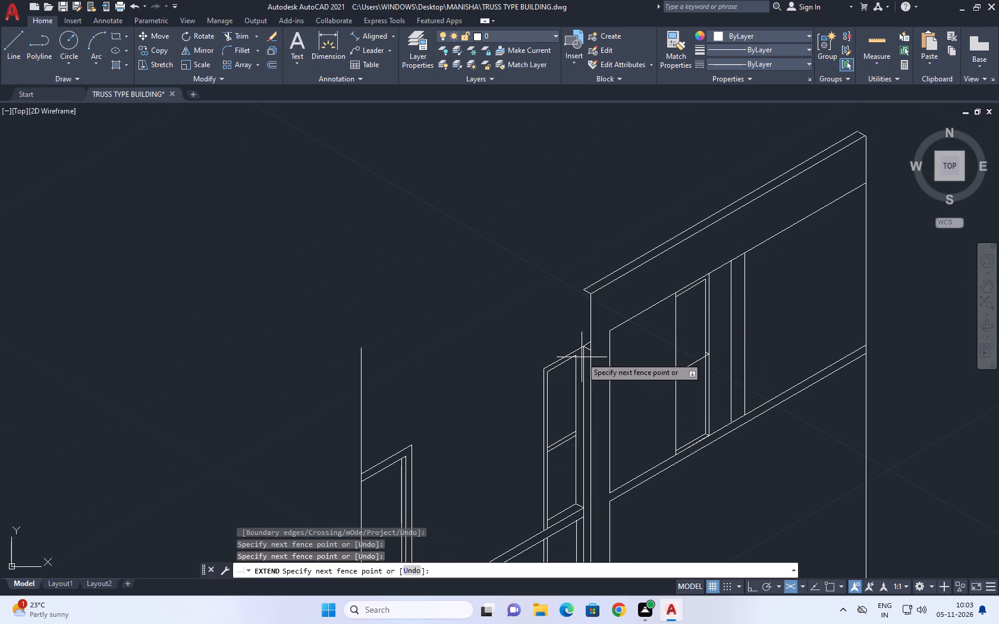
{"action": "left_click", "coordinate": [586, 357]}
{"action": "right_click", "coordinate": [614, 299]}
{"action": "left_click", "coordinate": [649, 313]}
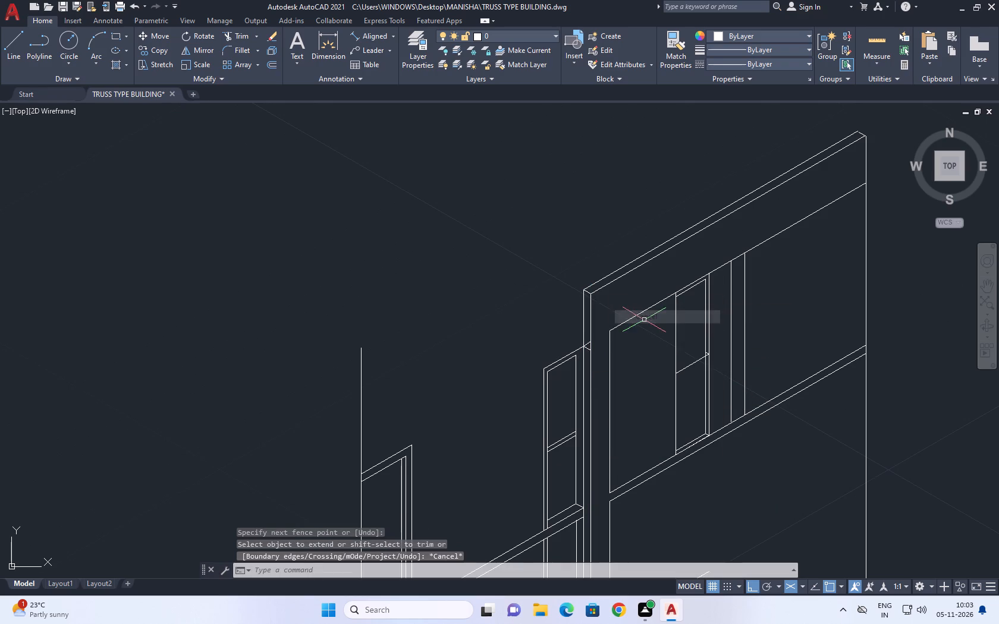
Trim the two short slanted pieces between the near corner's vertical edges, level with the adjoining window's top.
{"action": "middle_click_drag", "start_coordinate": [629, 316], "coordinate": [535, 286]}
{"action": "left_click", "coordinate": [237, 37]}
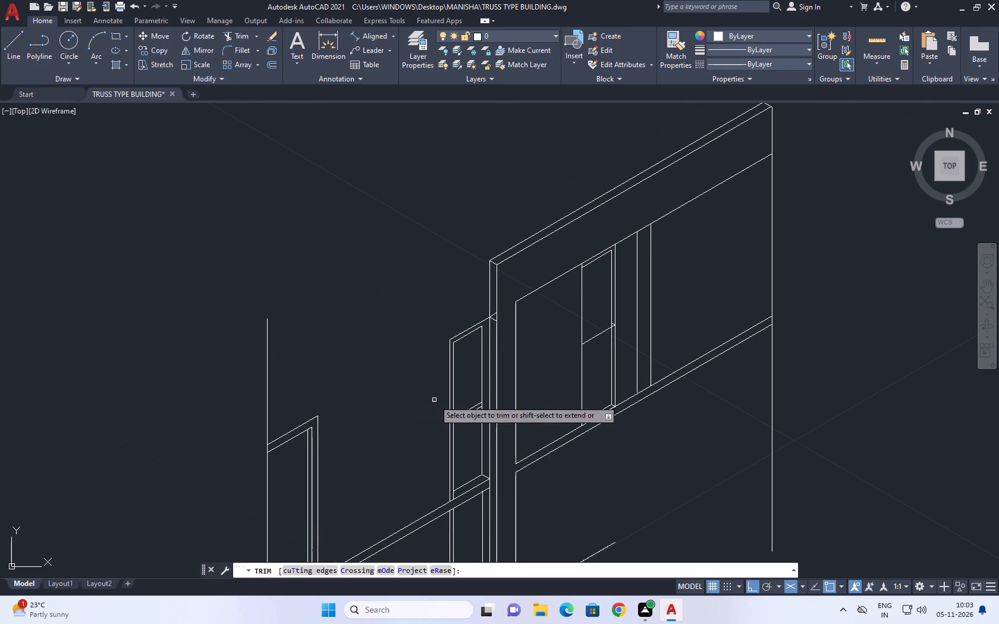
{"action": "scroll", "coordinate": [490, 325], "scroll_direction": "up", "scroll_amount": 4}
{"action": "middle_click_drag", "start_coordinate": [489, 320], "coordinate": [515, 360]}
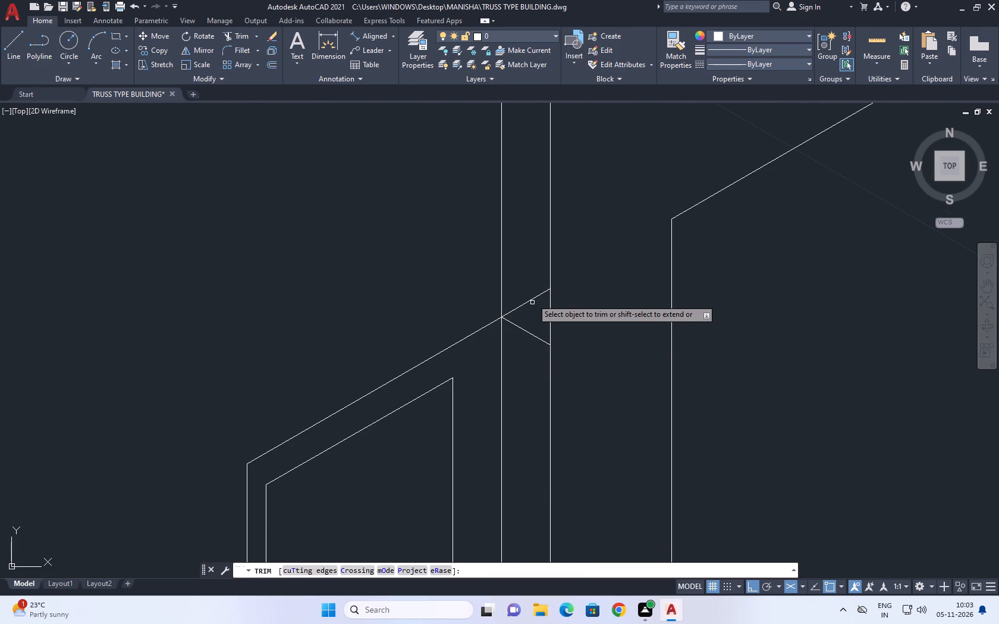
{"action": "left_click", "coordinate": [530, 283]}
{"action": "left_click", "coordinate": [530, 368]}
{"action": "right_click", "coordinate": [614, 294]}
{"action": "left_click", "coordinate": [640, 311]}
{"action": "scroll", "coordinate": [610, 308], "scroll_direction": "down", "scroll_amount": 1}
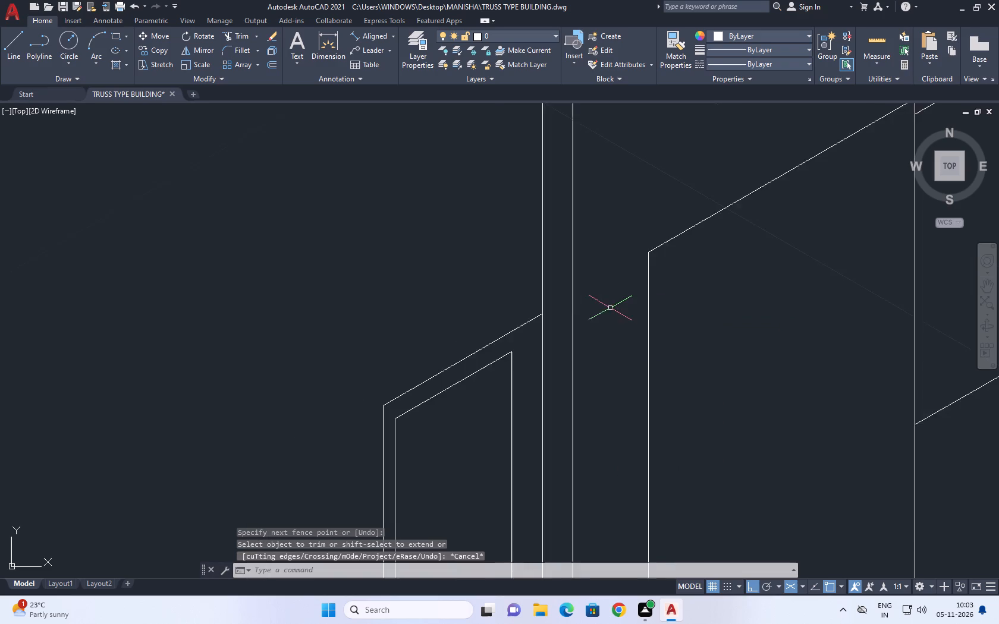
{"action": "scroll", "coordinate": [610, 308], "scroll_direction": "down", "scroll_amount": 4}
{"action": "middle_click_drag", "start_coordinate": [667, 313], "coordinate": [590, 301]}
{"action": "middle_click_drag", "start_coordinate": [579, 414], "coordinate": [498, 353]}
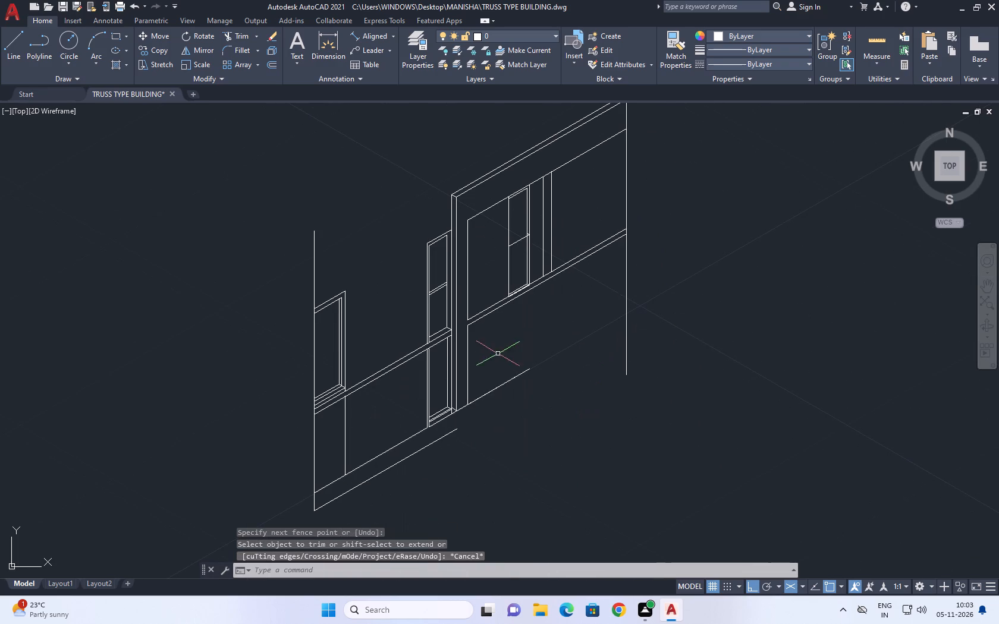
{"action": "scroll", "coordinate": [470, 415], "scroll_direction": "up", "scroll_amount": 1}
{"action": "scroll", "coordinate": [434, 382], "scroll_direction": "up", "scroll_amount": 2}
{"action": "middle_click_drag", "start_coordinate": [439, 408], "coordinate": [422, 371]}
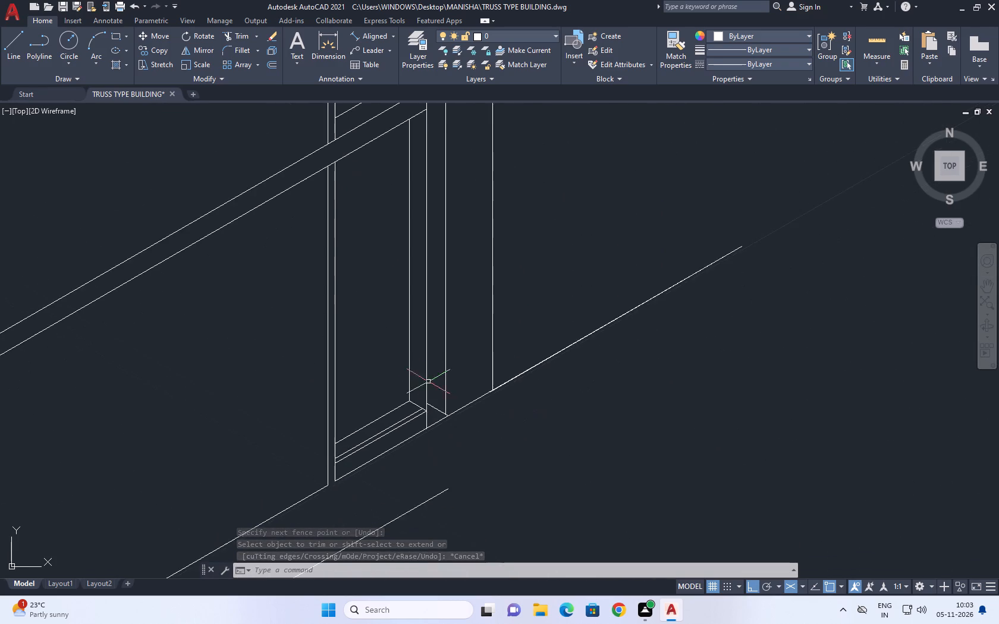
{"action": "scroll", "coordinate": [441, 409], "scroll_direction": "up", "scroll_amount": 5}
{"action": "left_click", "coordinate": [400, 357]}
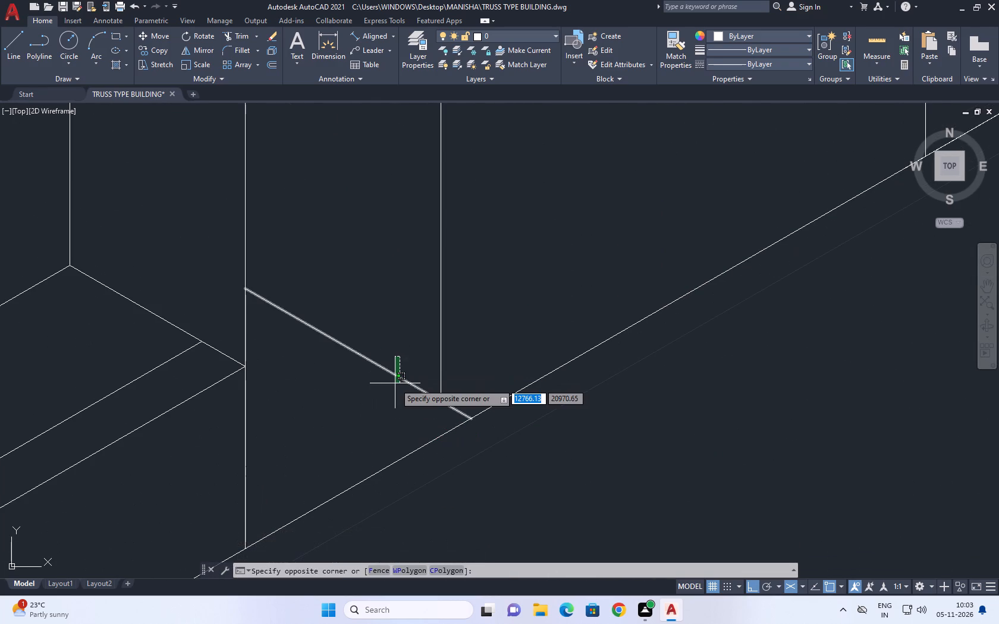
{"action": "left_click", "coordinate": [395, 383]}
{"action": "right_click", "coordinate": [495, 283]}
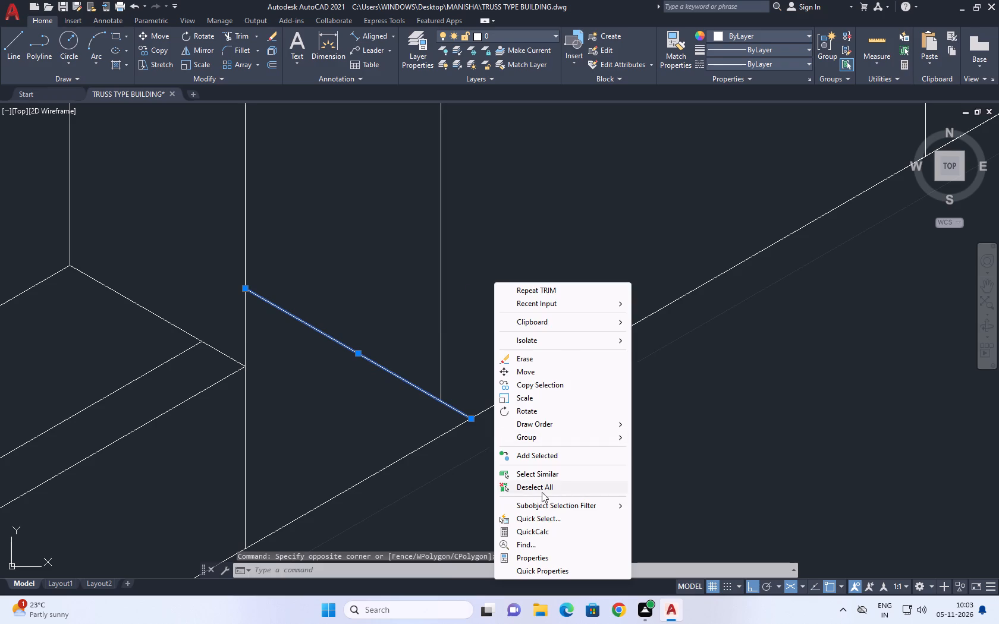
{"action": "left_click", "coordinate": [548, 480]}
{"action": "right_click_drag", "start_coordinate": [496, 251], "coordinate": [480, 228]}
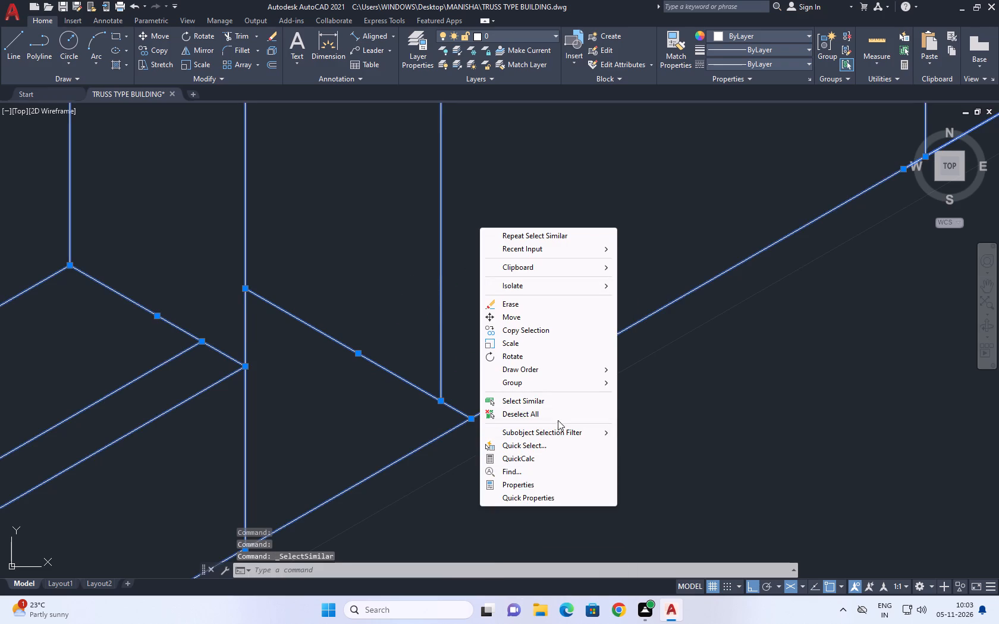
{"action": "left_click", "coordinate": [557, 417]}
Extend the near corner's inner vertical edge down to the wall's sloping base line.
{"action": "type", "text": "EX"}
{"action": "key", "text": "space"}
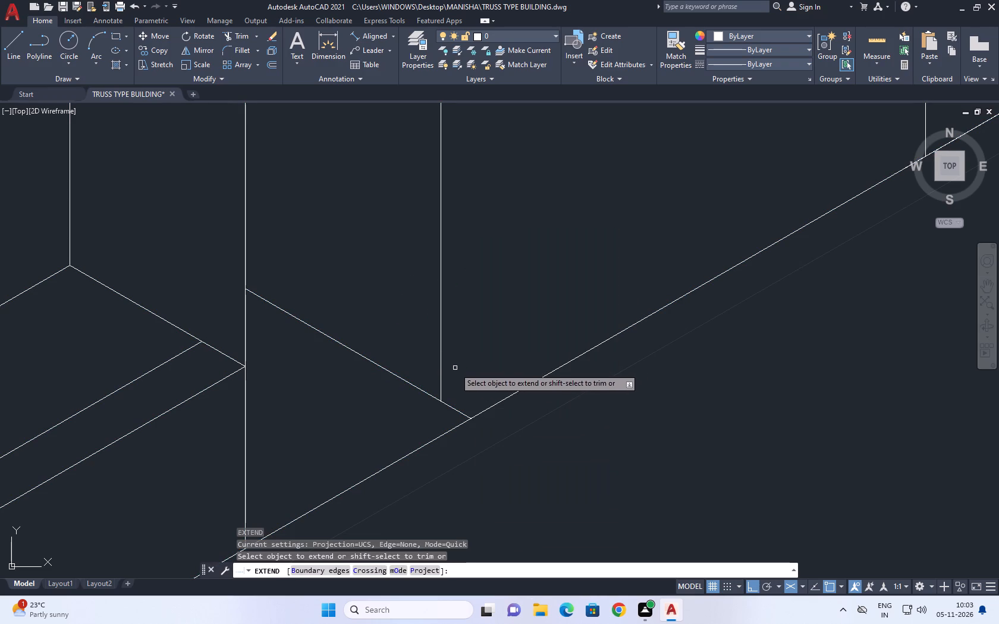
{"action": "left_click", "coordinate": [454, 367]}
{"action": "left_click", "coordinate": [409, 354]}
{"action": "right_click_drag", "start_coordinate": [391, 332], "coordinate": [389, 327]}
{"action": "left_click", "coordinate": [409, 348]}
Move the short slanted edge at the near corner's base from its lower endpoint onto the extended vertical edge's bottom end.
{"action": "middle_click_drag", "start_coordinate": [325, 373], "coordinate": [419, 341]}
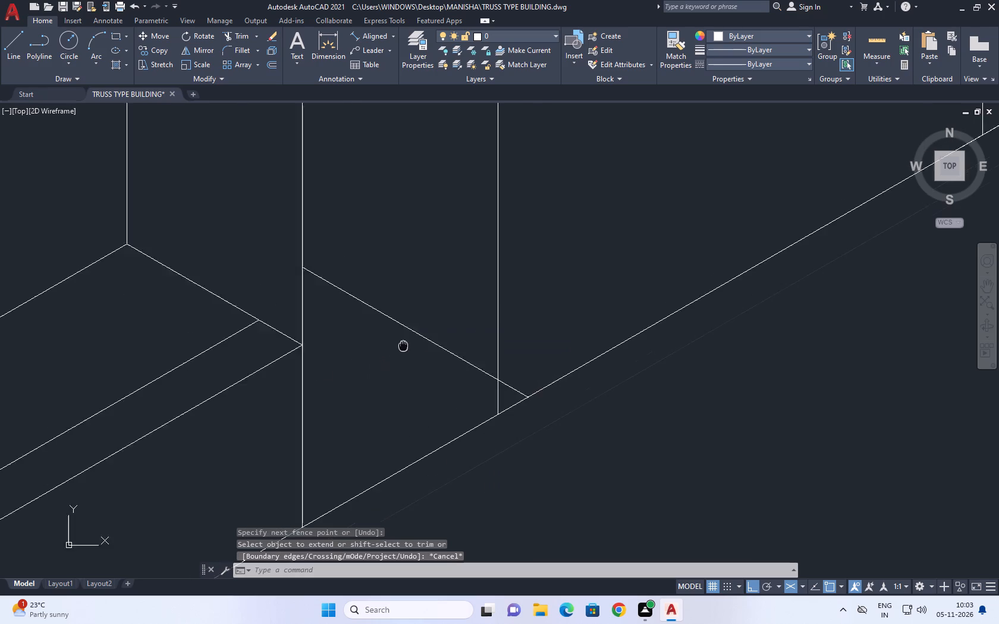
{"action": "middle_click_drag", "start_coordinate": [419, 341], "coordinate": [425, 340]}
{"action": "left_click_drag", "start_coordinate": [474, 305], "coordinate": [455, 322]}
{"action": "left_click", "coordinate": [427, 355]}
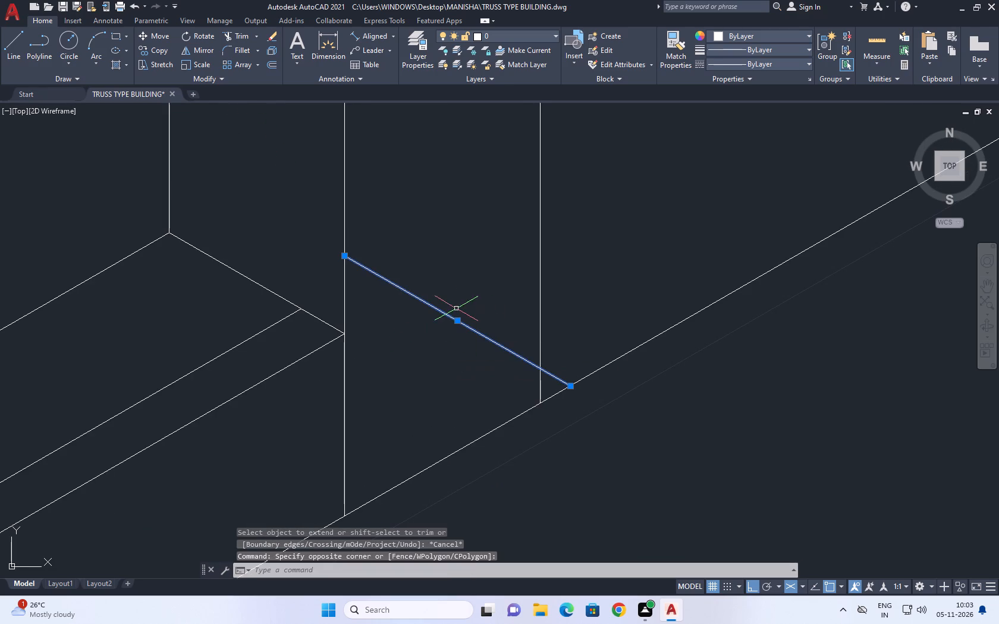
{"action": "left_click", "coordinate": [164, 38]}
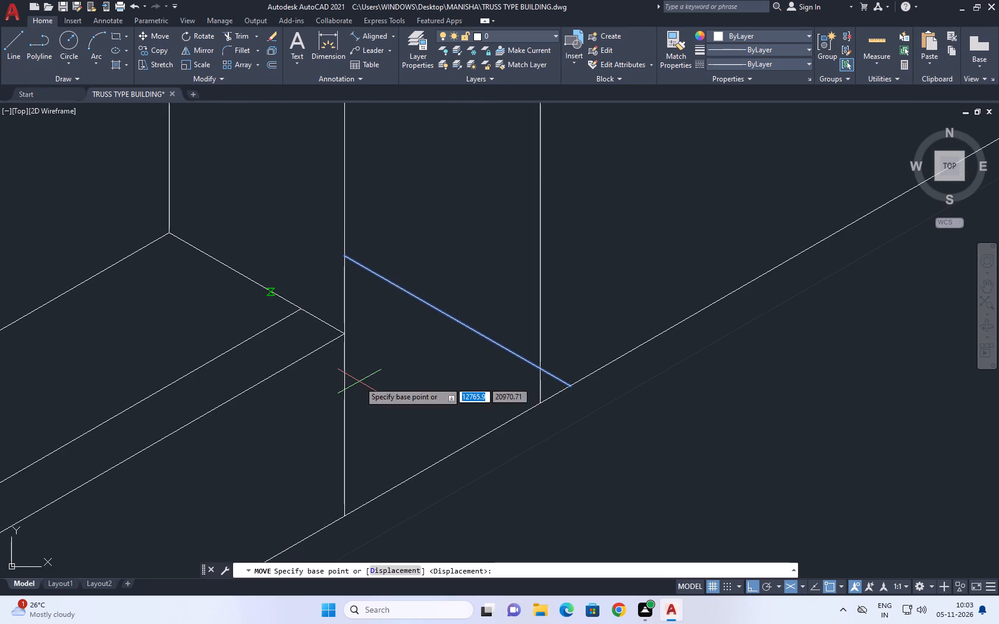
{"action": "left_click", "coordinate": [572, 385]}
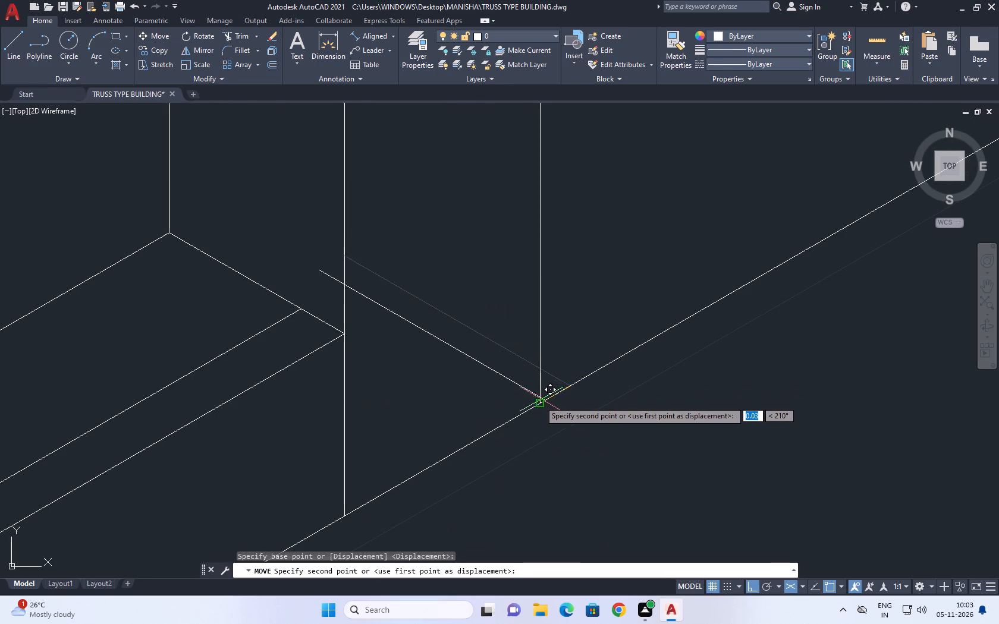
{"action": "left_click", "coordinate": [539, 401]}
Stretch the short base edge's upper end onto the point where the window sill meets the outer vertical edge.
{"action": "left_click_drag", "start_coordinate": [433, 311], "coordinate": [423, 323]}
{"action": "left_click", "coordinate": [396, 360]}
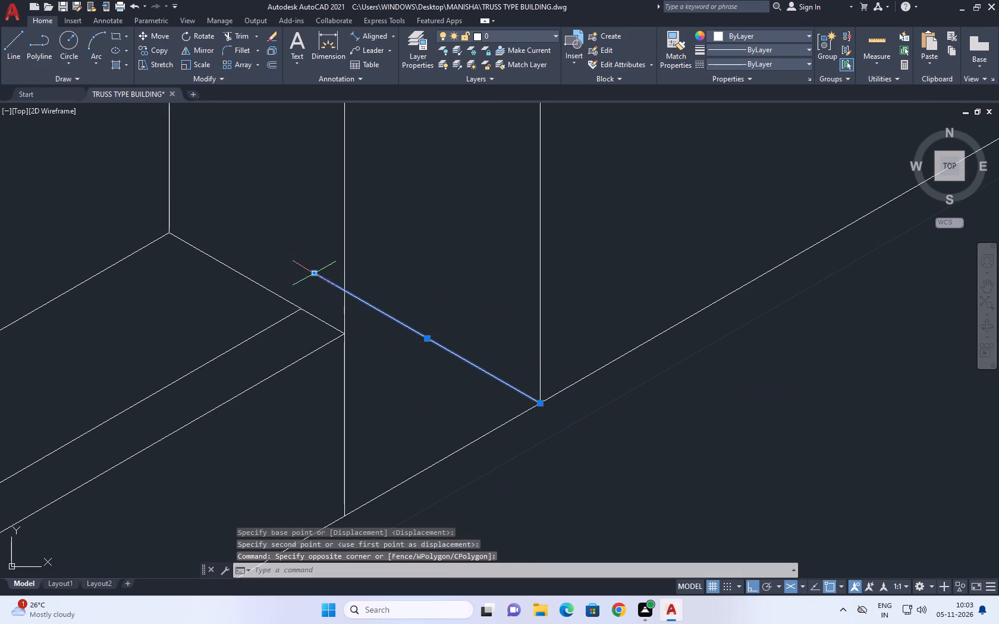
{"action": "left_click", "coordinate": [315, 276]}
{"action": "left_click", "coordinate": [341, 333]}
{"action": "right_click", "coordinate": [426, 297]}
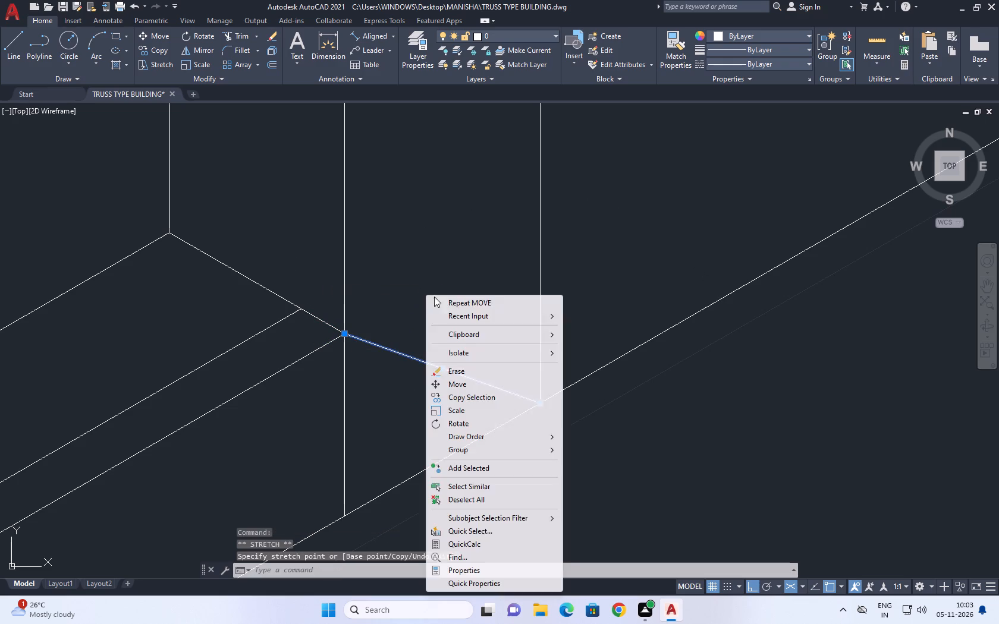
{"action": "left_click", "coordinate": [520, 506]}
Extend the wall's sloping base line to the far vertical edge.
{"action": "scroll", "coordinate": [483, 464], "scroll_direction": "down", "scroll_amount": 5}
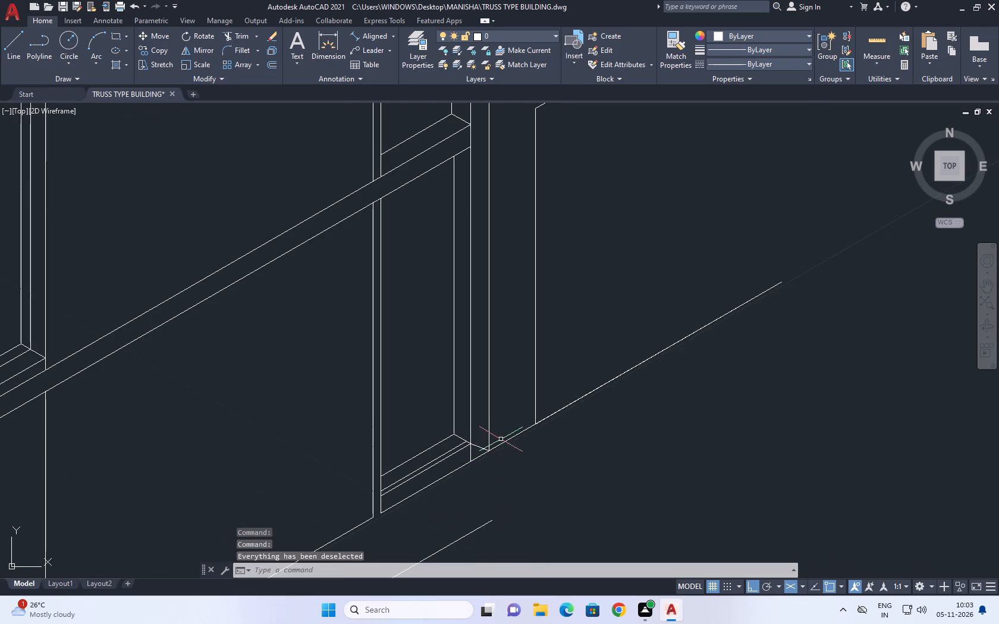
{"action": "middle_click_drag", "start_coordinate": [519, 411], "coordinate": [527, 427]}
{"action": "middle_click_drag", "start_coordinate": [726, 260], "coordinate": [625, 441]}
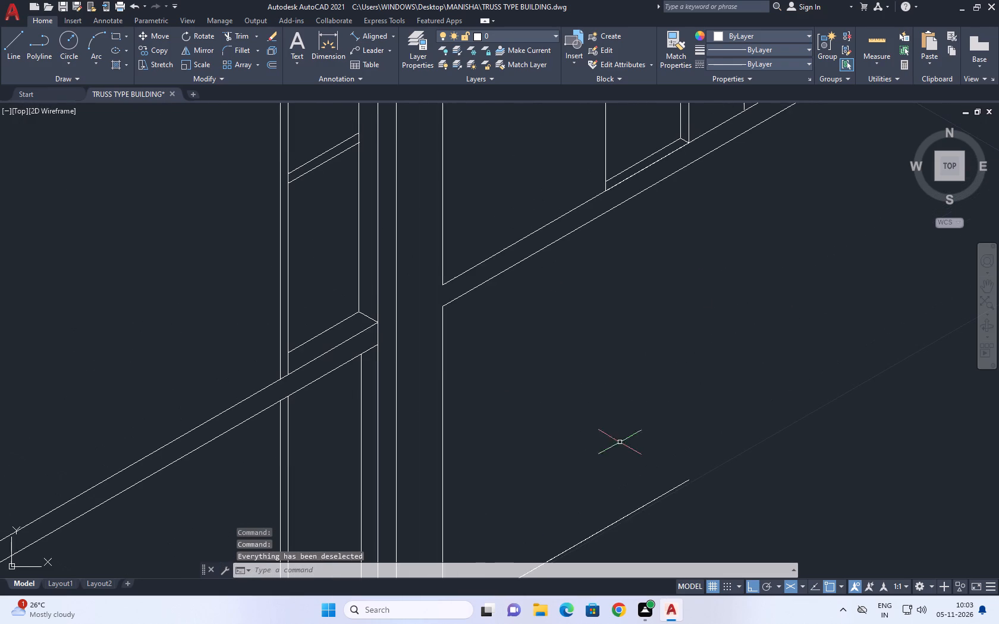
{"action": "scroll", "coordinate": [462, 373], "scroll_direction": "down", "scroll_amount": 2}
{"action": "middle_click_drag", "start_coordinate": [617, 322], "coordinate": [568, 326]}
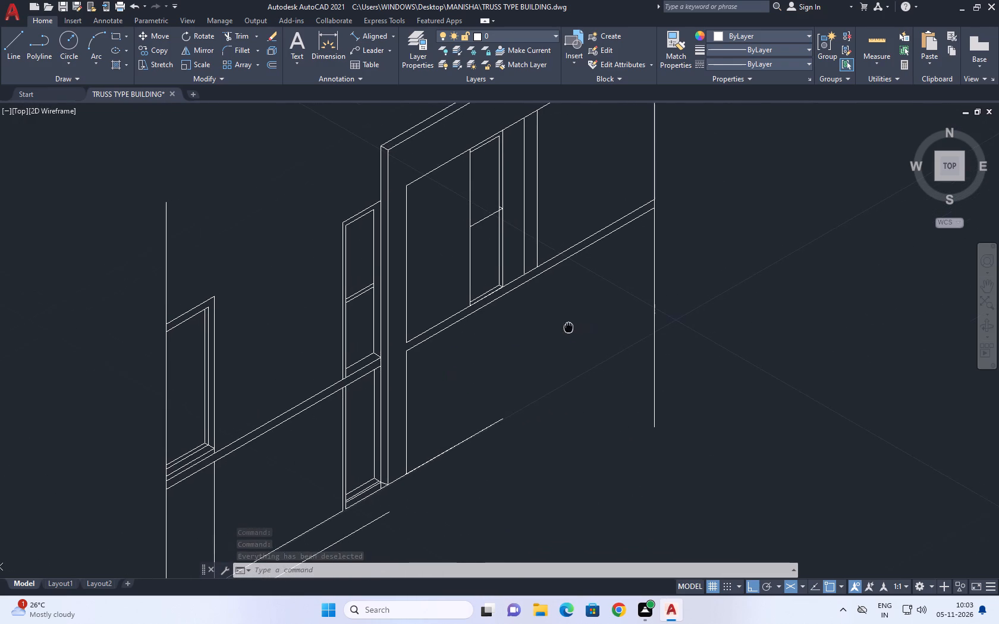
{"action": "middle_click_drag", "start_coordinate": [568, 326], "coordinate": [566, 326]}
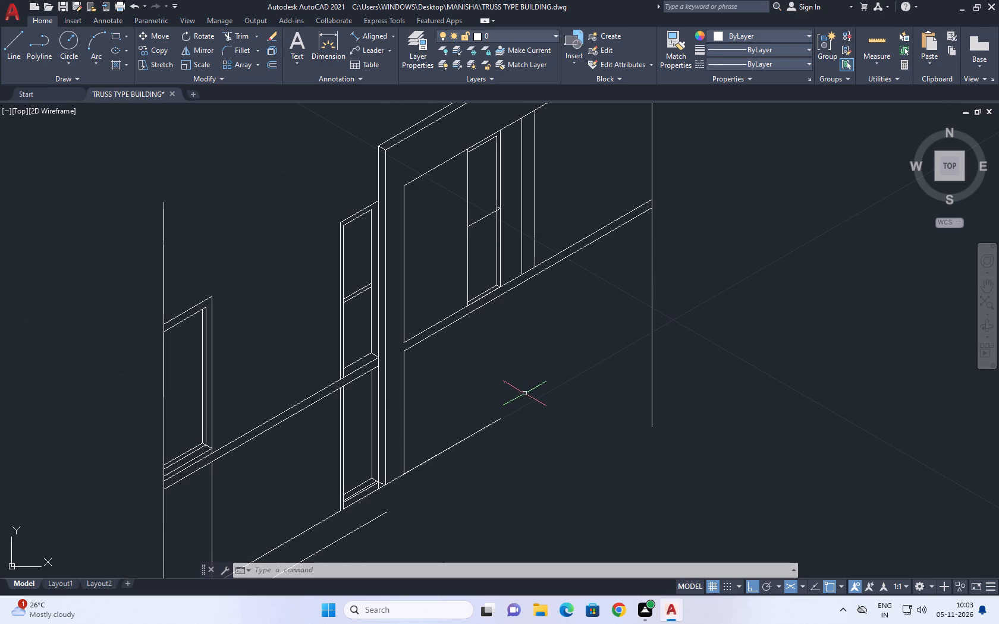
{"action": "middle_click_drag", "start_coordinate": [514, 387], "coordinate": [461, 380]}
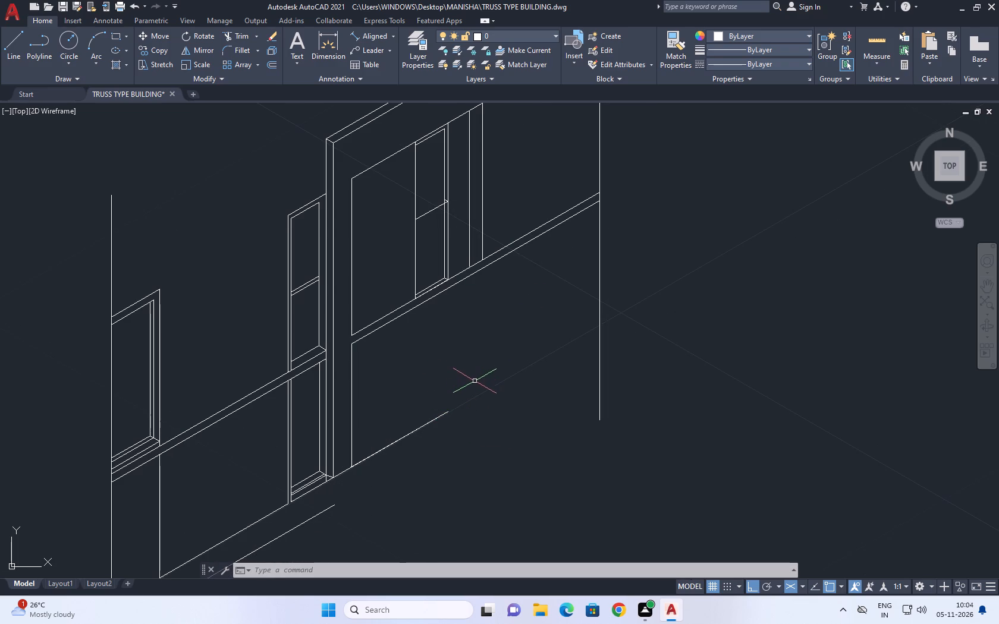
{"action": "middle_click_drag", "start_coordinate": [491, 426], "coordinate": [608, 395]}
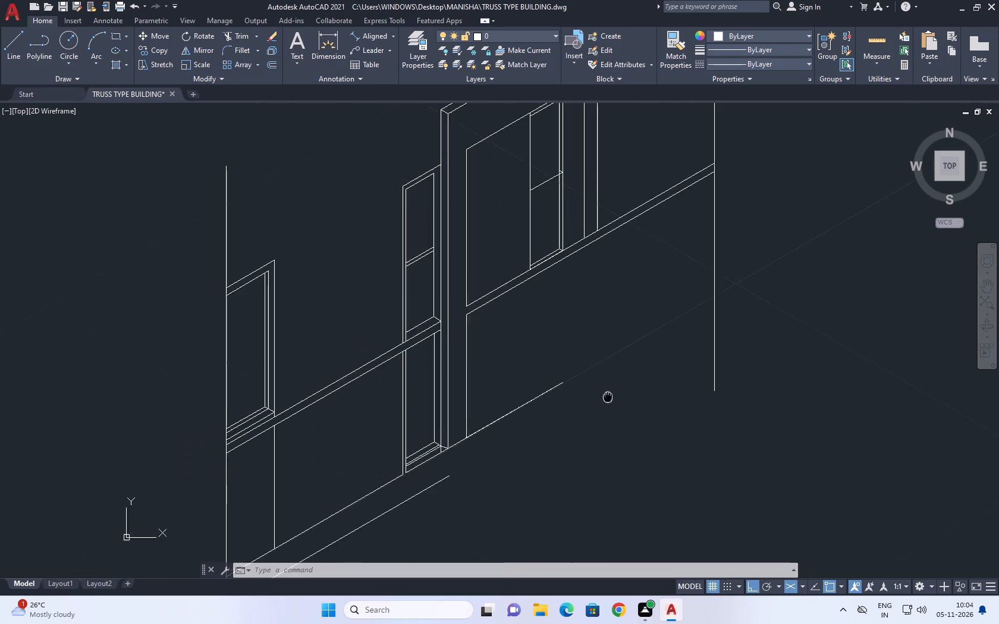
{"action": "middle_click_drag", "start_coordinate": [608, 395], "coordinate": [609, 395]}
{"action": "middle_click_drag", "start_coordinate": [473, 426], "coordinate": [501, 464]}
{"action": "key", "text": "e"}
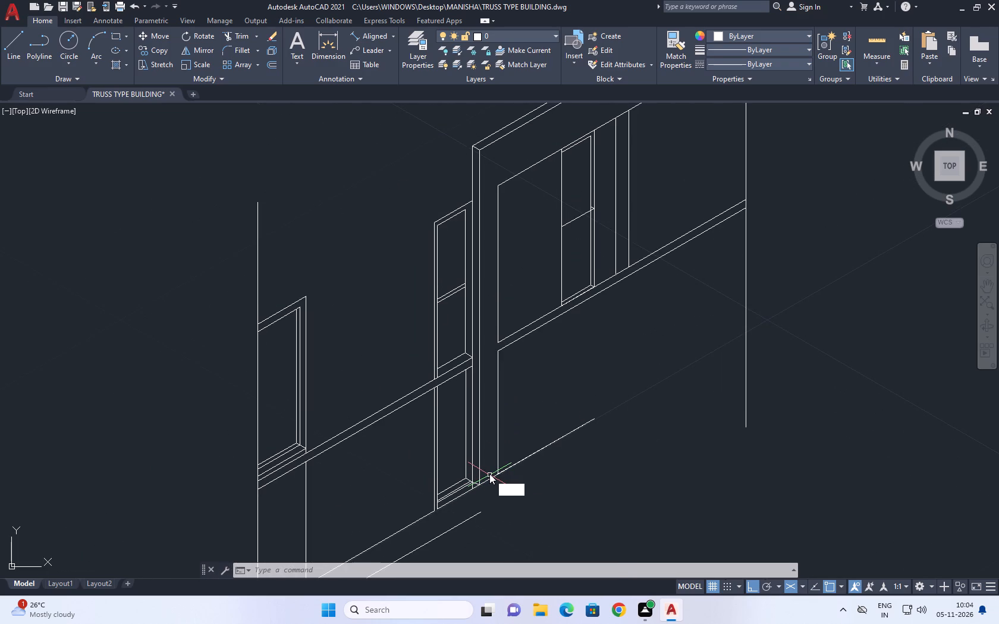
{"action": "key", "text": "x"}
{"action": "key", "text": "space"}
{"action": "left_click", "coordinate": [553, 452]}
{"action": "left_click", "coordinate": [554, 420]}
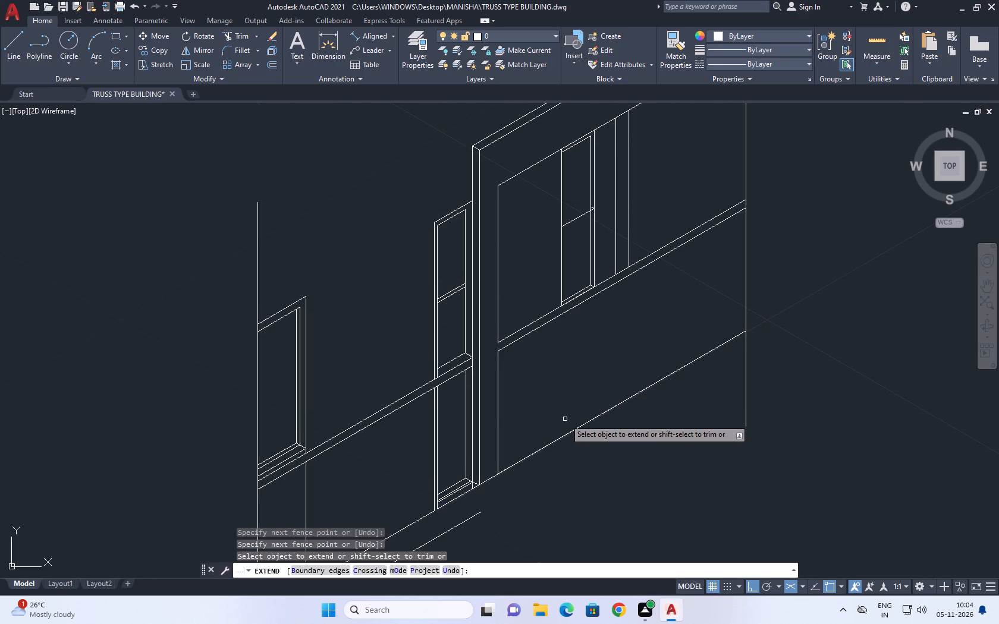
{"action": "key", "text": "Escape"}
Trim the part of the far vertical edge that hangs below the wall's base line.
{"action": "middle_click_drag", "start_coordinate": [747, 415], "coordinate": [699, 385]}
{"action": "scroll", "coordinate": [698, 385], "scroll_direction": "up", "scroll_amount": 1}
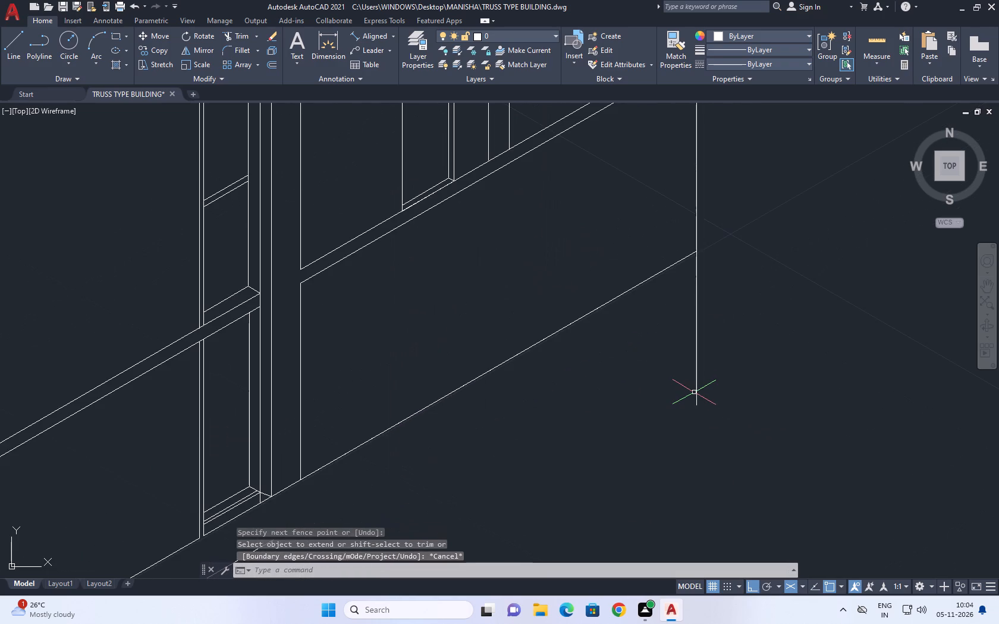
{"action": "type", "text": "TR"}
{"action": "key", "text": "space"}
{"action": "left_click_drag", "start_coordinate": [707, 382], "coordinate": [690, 383]}
{"action": "left_click", "coordinate": [660, 408]}
{"action": "scroll", "coordinate": [664, 408], "scroll_direction": "down", "scroll_amount": 4}
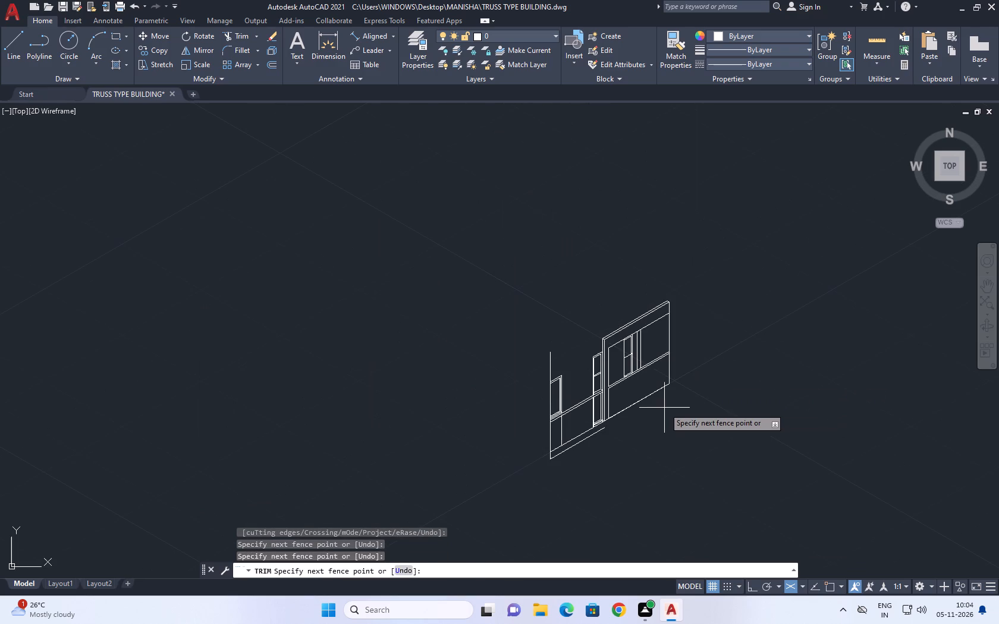
{"action": "left_click", "coordinate": [670, 418]}
{"action": "key", "text": "Escape"}
Erase the overlapping base line segment that runs from the panel's vertical edge to the wall's far bottom corner.
{"action": "scroll", "coordinate": [592, 426], "scroll_direction": "up", "scroll_amount": 2}
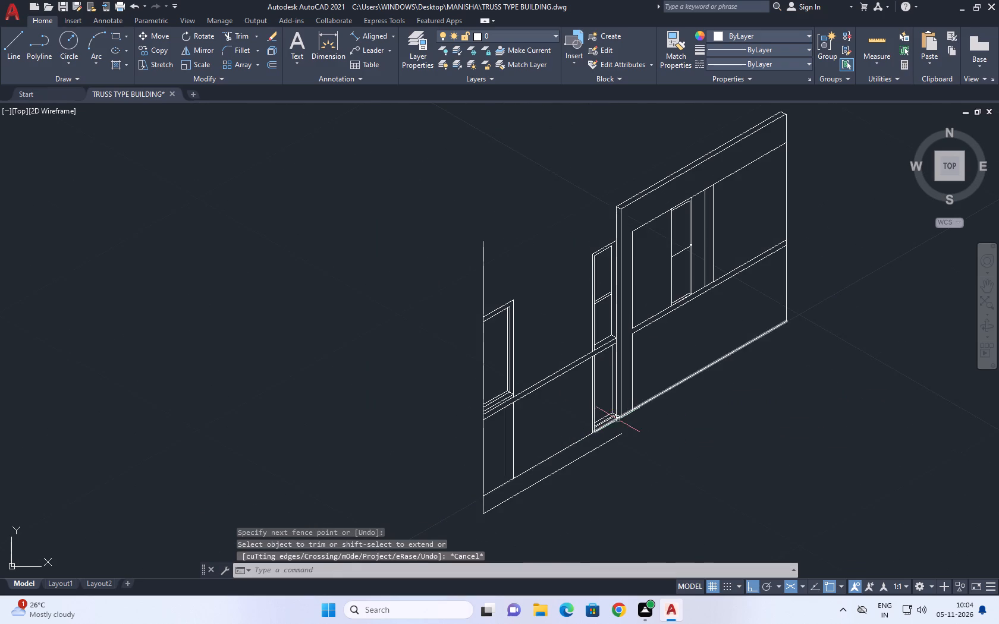
{"action": "scroll", "coordinate": [618, 420], "scroll_direction": "up", "scroll_amount": 1}
{"action": "left_click", "coordinate": [638, 408]}
{"action": "middle_click_drag", "start_coordinate": [692, 420], "coordinate": [654, 413]}
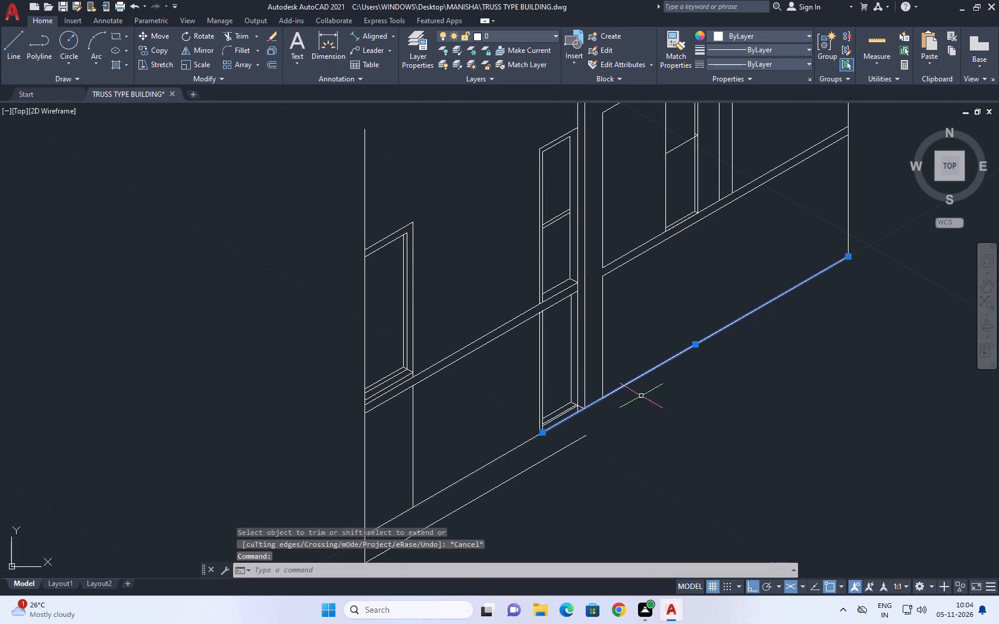
{"action": "key", "text": "Escape"}
{"action": "left_click", "coordinate": [639, 378]}
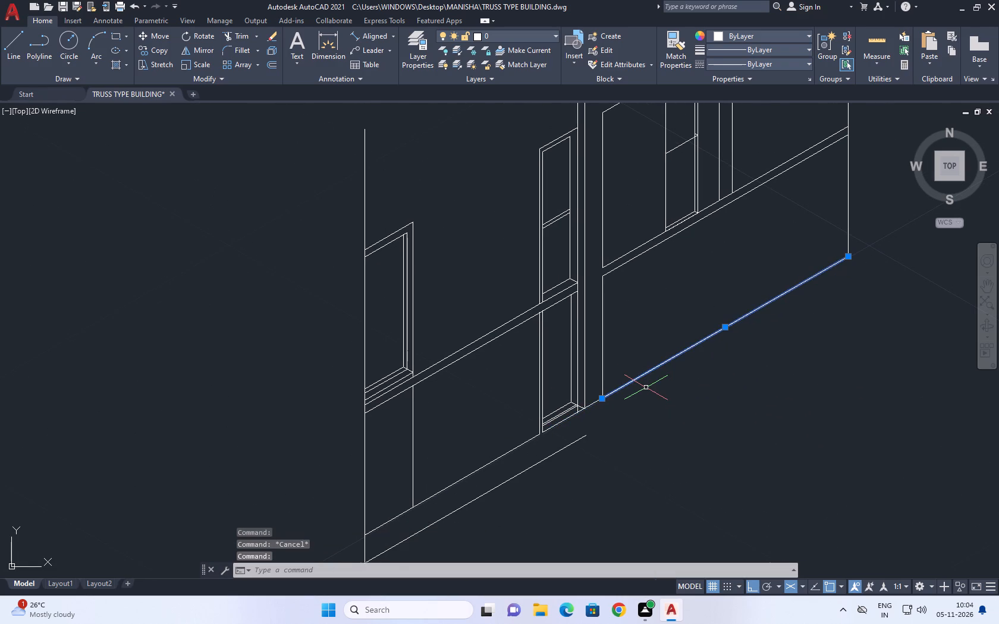
{"action": "key", "text": "Delete"}
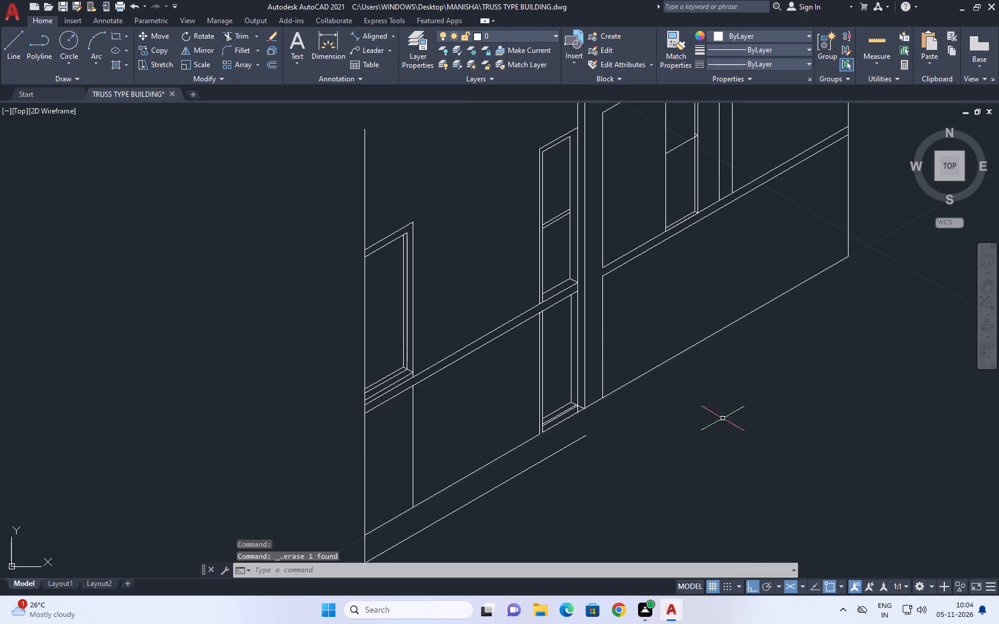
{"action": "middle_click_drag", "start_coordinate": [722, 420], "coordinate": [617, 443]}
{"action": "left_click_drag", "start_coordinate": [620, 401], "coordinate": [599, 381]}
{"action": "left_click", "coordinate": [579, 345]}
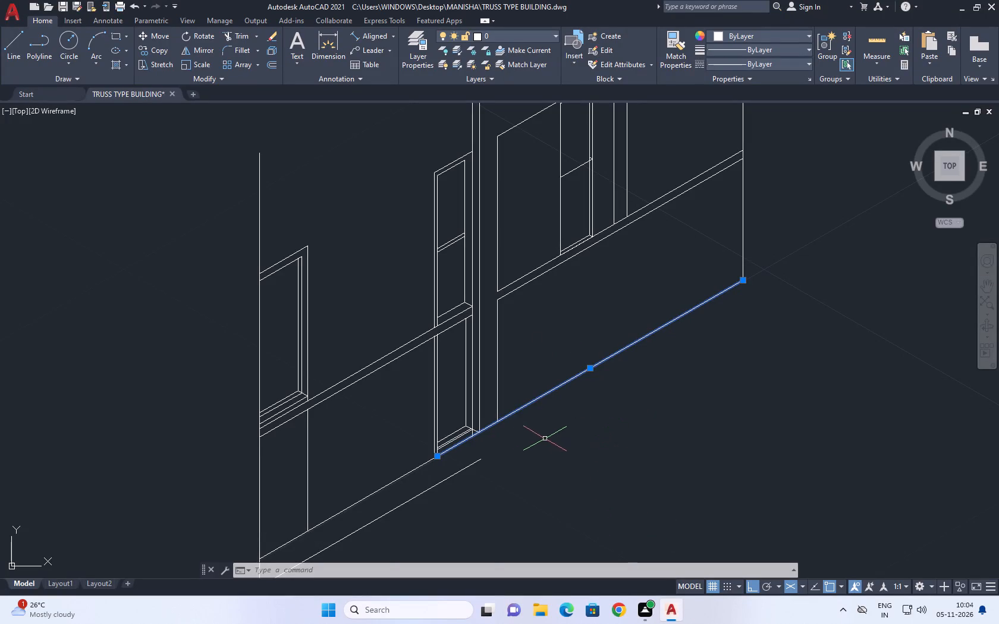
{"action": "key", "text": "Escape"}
Copy the middle rail line of the window in the far wall 0.05 straight down along the right isoplane.
{"action": "middle_click_drag", "start_coordinate": [661, 352], "coordinate": [661, 479]}
{"action": "middle_click_drag", "start_coordinate": [761, 348], "coordinate": [742, 428]}
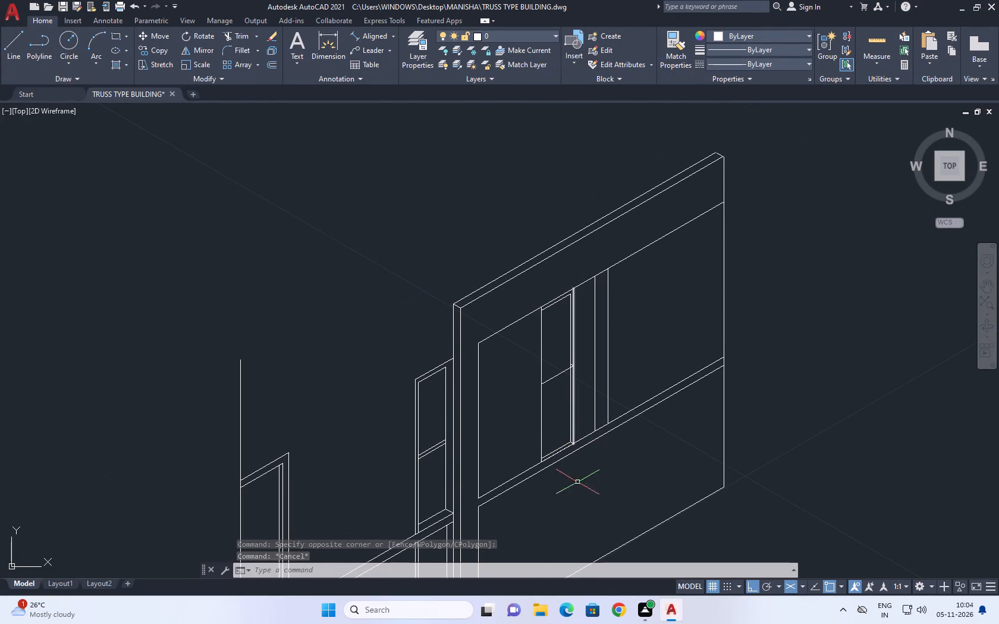
{"action": "scroll", "coordinate": [545, 367], "scroll_direction": "up", "scroll_amount": 3}
{"action": "left_click", "coordinate": [588, 412]}
{"action": "left_click_drag", "start_coordinate": [578, 389], "coordinate": [573, 383]}
{"action": "middle_click_drag", "start_coordinate": [582, 383], "coordinate": [592, 398]}
{"action": "key", "text": "c"}
{"action": "key", "text": "o"}
{"action": "key", "text": "space"}
{"action": "left_click", "coordinate": [594, 421]}
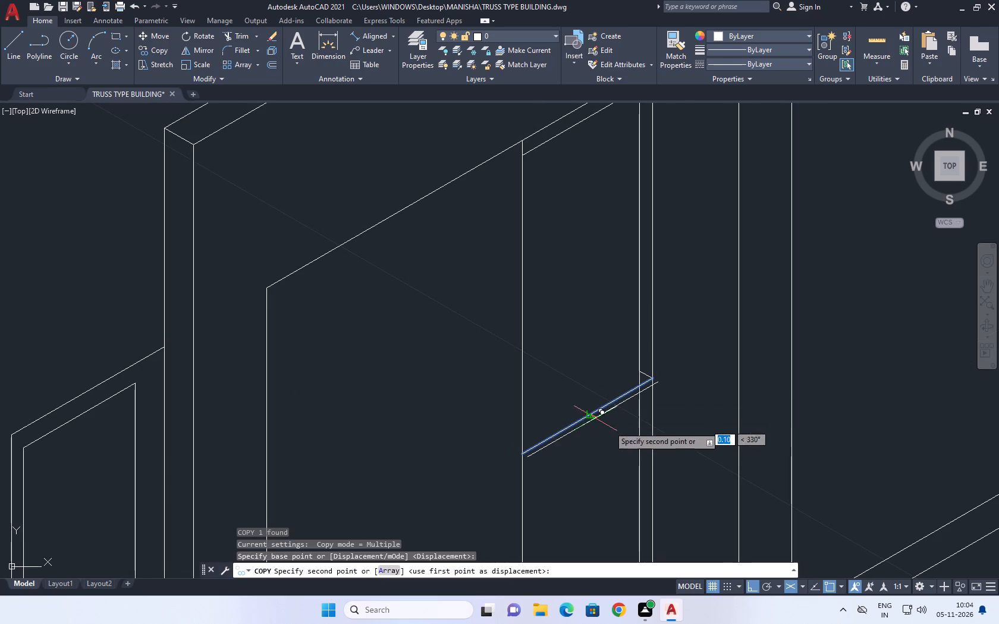
{"action": "key", "text": "F5"}
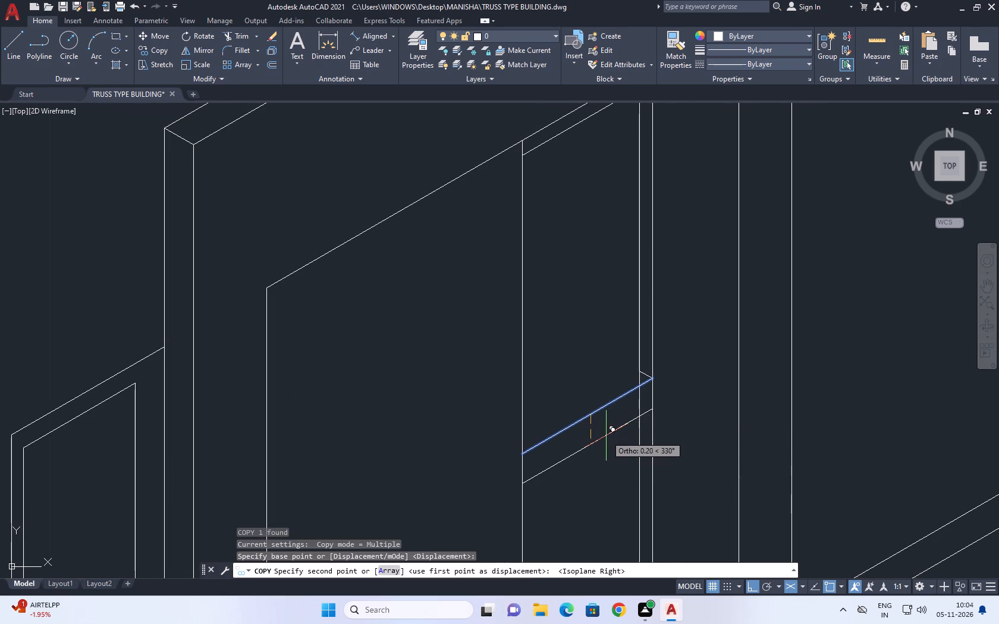
{"action": "type", "text": "0.01"}
{"action": "key", "text": "Return"}
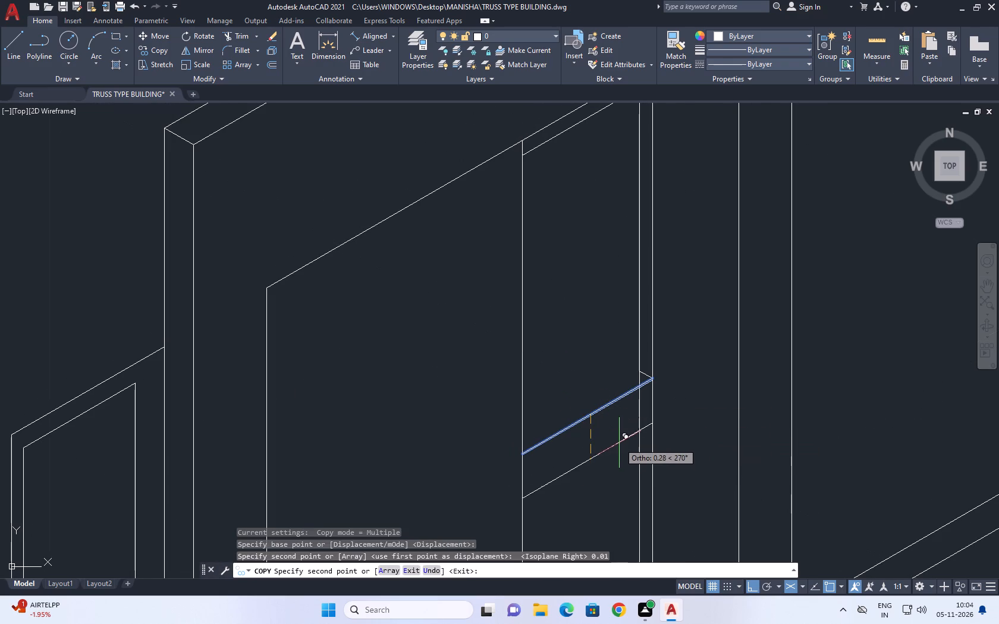
{"action": "key", "text": "ctrl+z"}
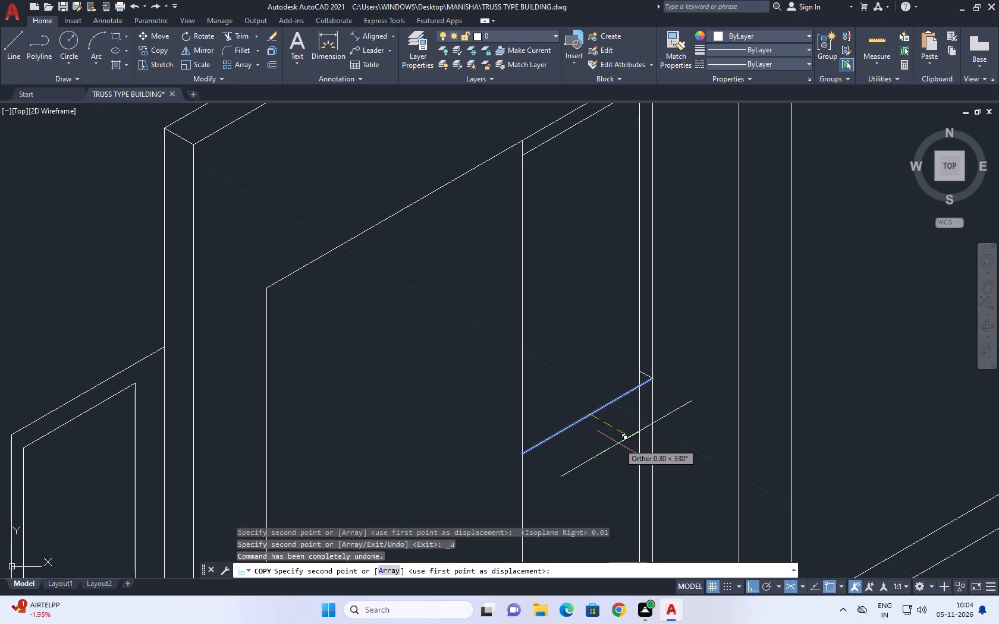
{"action": "key", "text": "F5"}
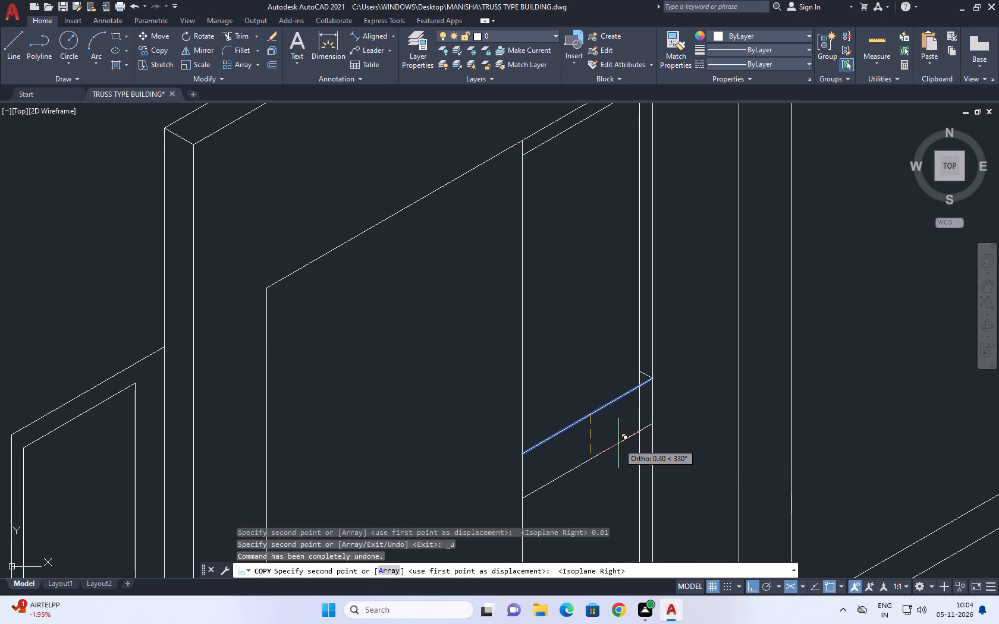
{"action": "type", "text": "0.05"}
{"action": "key", "text": "Return"}
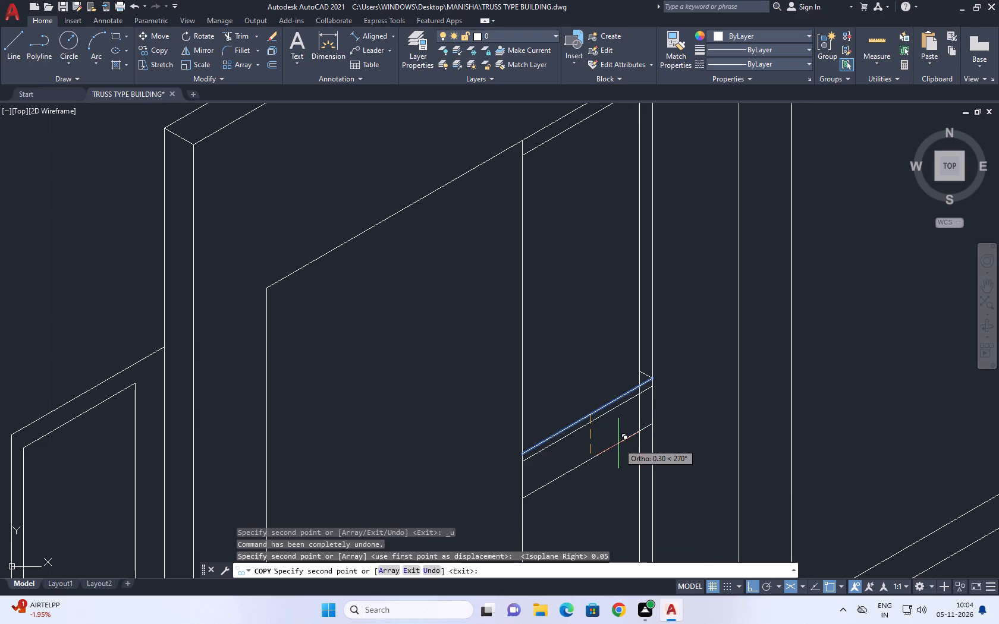
{"action": "key", "text": "Escape"}
Trim the window's inner vertical frame line between the two middle rail lines.
{"action": "scroll", "coordinate": [638, 399], "scroll_direction": "up", "scroll_amount": 1}
{"action": "middle_click_drag", "start_coordinate": [638, 395], "coordinate": [661, 444]}
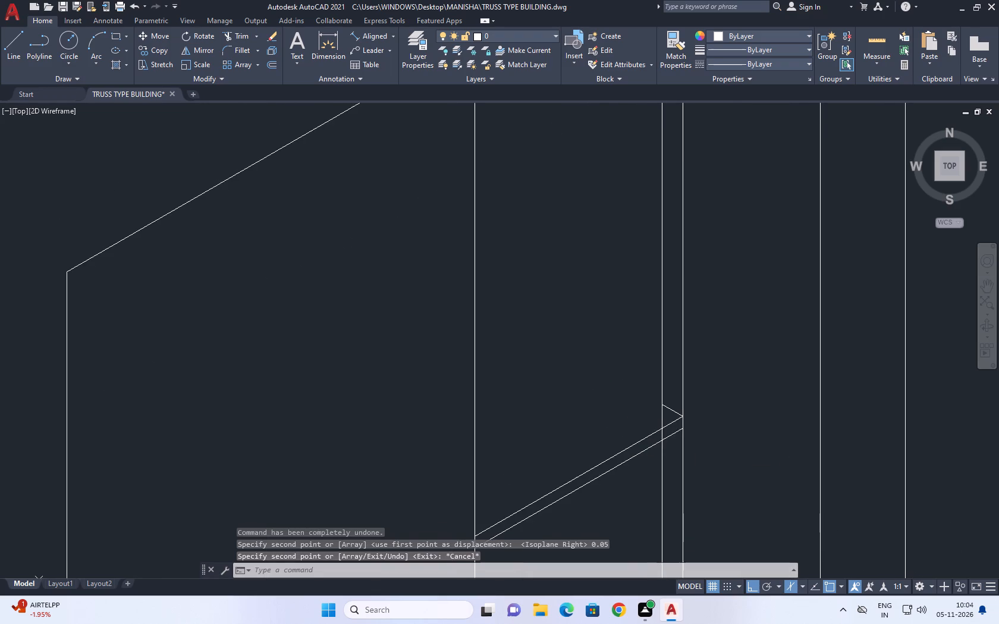
{"action": "type", "text": "TR"}
{"action": "key", "text": "space"}
{"action": "left_click", "coordinate": [659, 434]}
{"action": "left_click", "coordinate": [667, 434]}
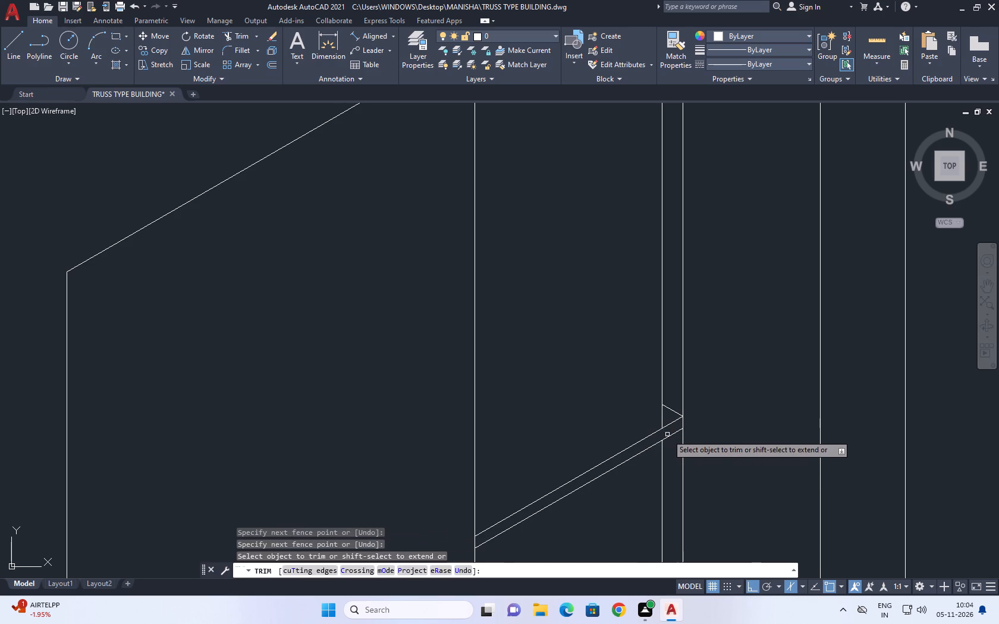
{"action": "key", "text": "Escape"}
Move the short slanted corner line down so that its lower end meets the end of the lower rail line.
{"action": "scroll", "coordinate": [667, 409], "scroll_direction": "up", "scroll_amount": 3}
{"action": "left_click", "coordinate": [679, 412]}
{"action": "left_click", "coordinate": [667, 426]}
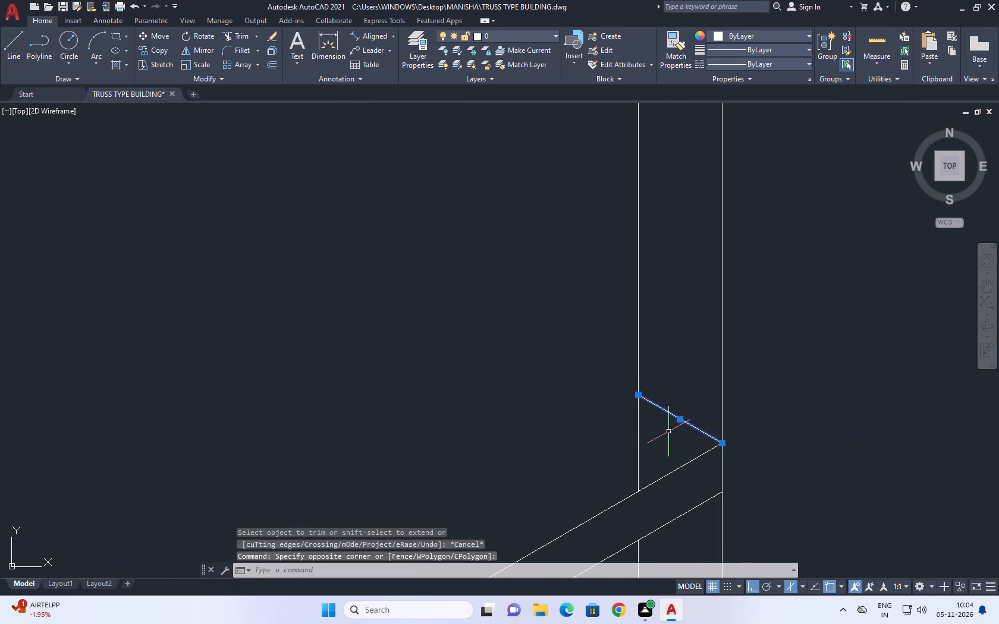
{"action": "middle_click_drag", "start_coordinate": [679, 434], "coordinate": [678, 391]}
{"action": "key", "text": "m"}
{"action": "key", "text": "space"}
{"action": "left_click", "coordinate": [722, 399]}
{"action": "left_click", "coordinate": [718, 453]}
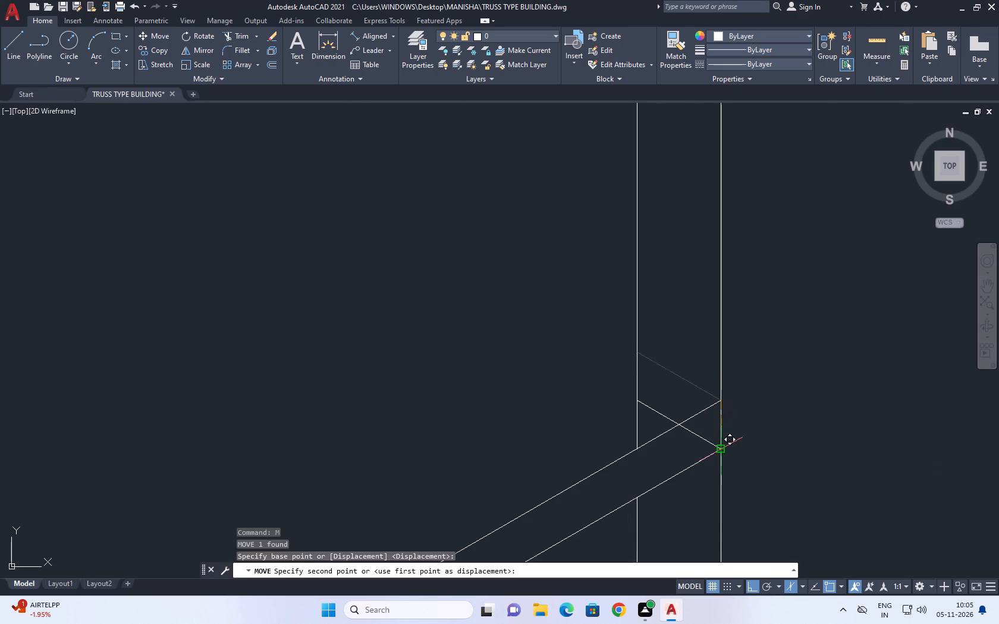
Trim the upper rail line back to the window's inner vertical frame line, removing both pieces beyond it.
{"action": "scroll", "coordinate": [666, 412], "scroll_direction": "down", "scroll_amount": 2}
{"action": "scroll", "coordinate": [671, 416], "scroll_direction": "up", "scroll_amount": 1}
{"action": "key", "text": "t"}
{"action": "key", "text": "r"}
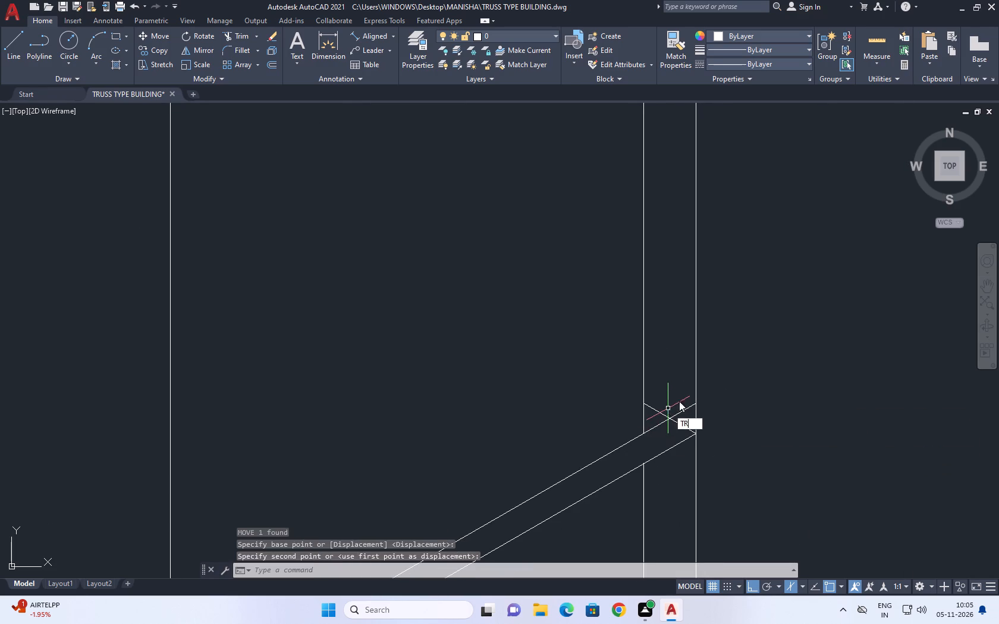
{"action": "key", "text": "space"}
{"action": "left_click", "coordinate": [690, 405]}
{"action": "scroll", "coordinate": [681, 376], "scroll_direction": "up", "scroll_amount": 1}
{"action": "scroll", "coordinate": [681, 376], "scroll_direction": "down", "scroll_amount": 3}
{"action": "scroll", "coordinate": [665, 396], "scroll_direction": "up", "scroll_amount": 1}
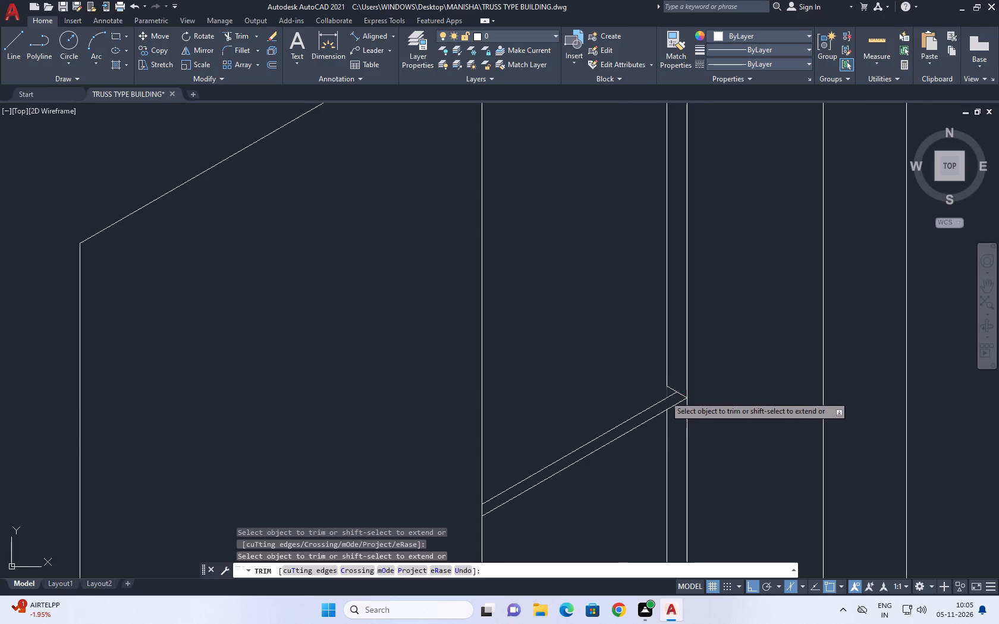
{"action": "scroll", "coordinate": [665, 396], "scroll_direction": "up", "scroll_amount": 1}
{"action": "left_click", "coordinate": [677, 397]}
{"action": "scroll", "coordinate": [677, 409], "scroll_direction": "down", "scroll_amount": 3}
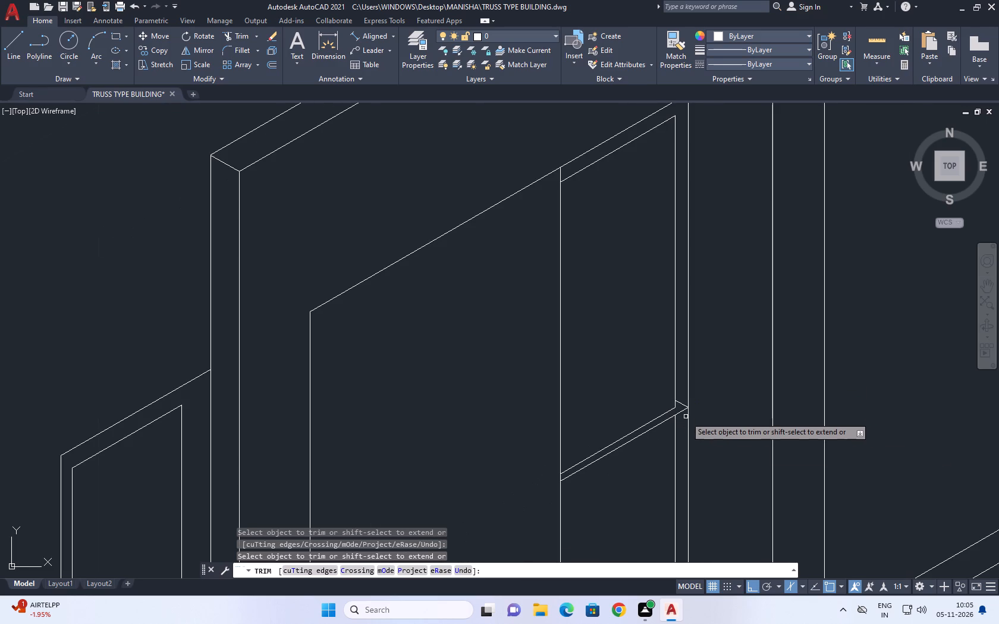
{"action": "scroll", "coordinate": [686, 424], "scroll_direction": "down", "scroll_amount": 1}
{"action": "key", "text": "Escape"}
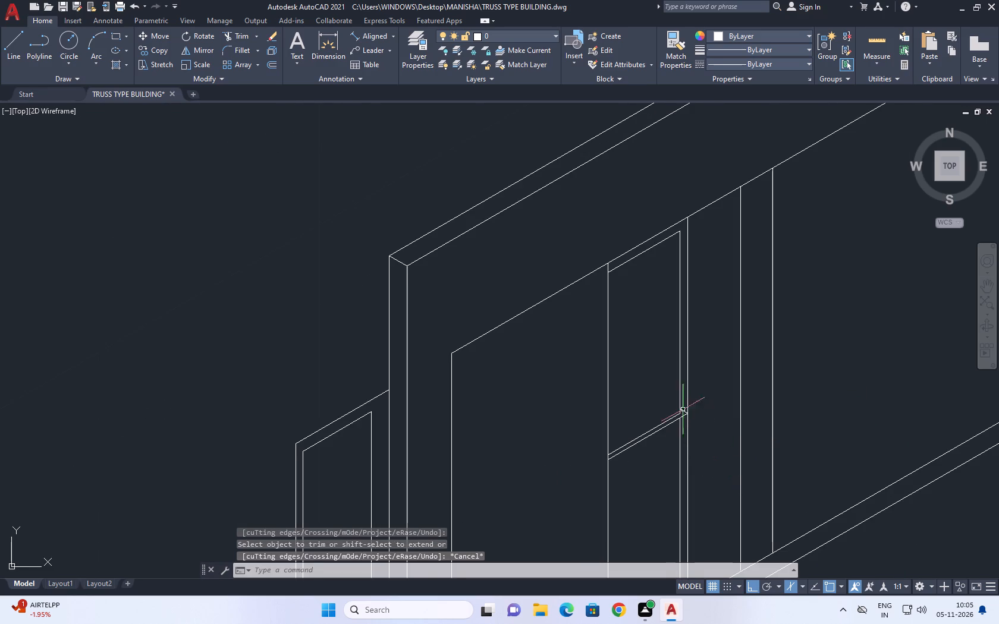
Stretch the short corner line's upper end onto the end of the upper rail line at the inner frame line.
{"action": "scroll", "coordinate": [683, 409], "scroll_direction": "up", "scroll_amount": 3}
{"action": "left_click", "coordinate": [681, 414]}
{"action": "left_click", "coordinate": [663, 401]}
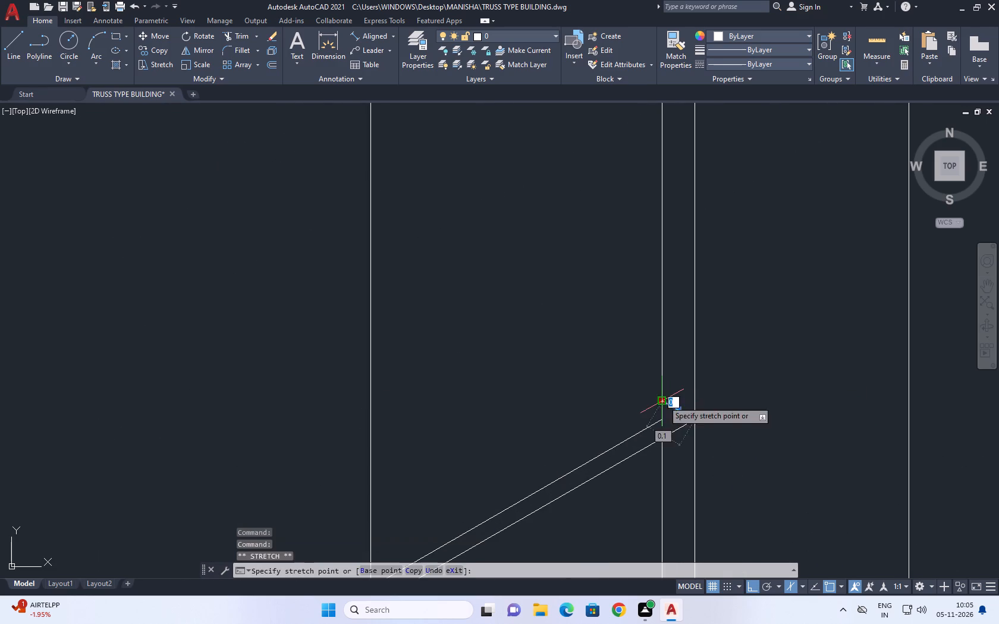
{"action": "left_click", "coordinate": [663, 419]}
{"action": "key", "text": "Escape"}
{"action": "scroll", "coordinate": [722, 392], "scroll_direction": "down", "scroll_amount": 3}
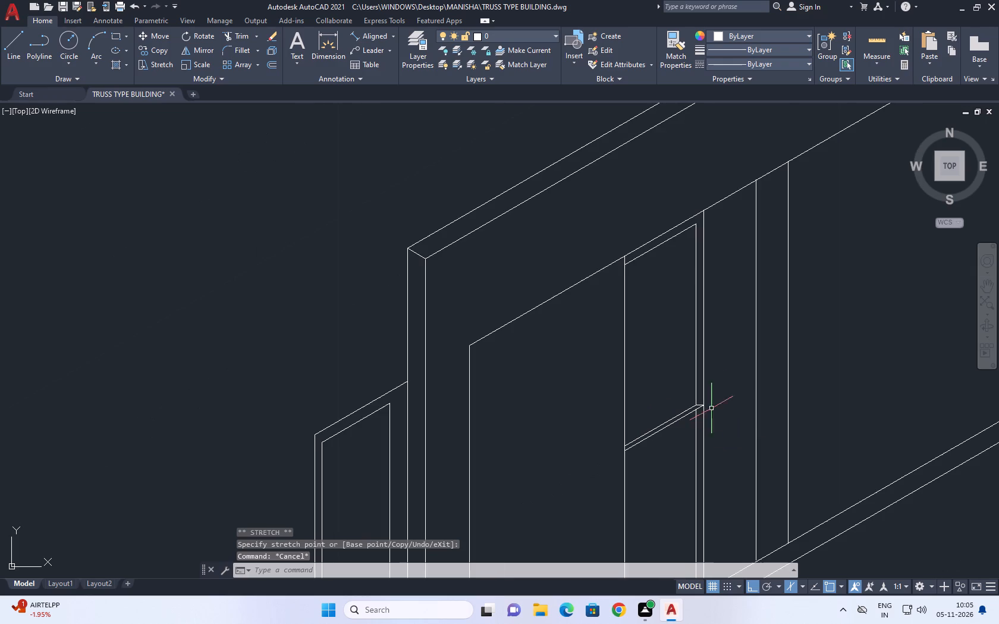
Look over the far wall's window, the two vertical lines beside it and the sloping sill band.
{"action": "middle_click_drag", "start_coordinate": [731, 277], "coordinate": [730, 301]}
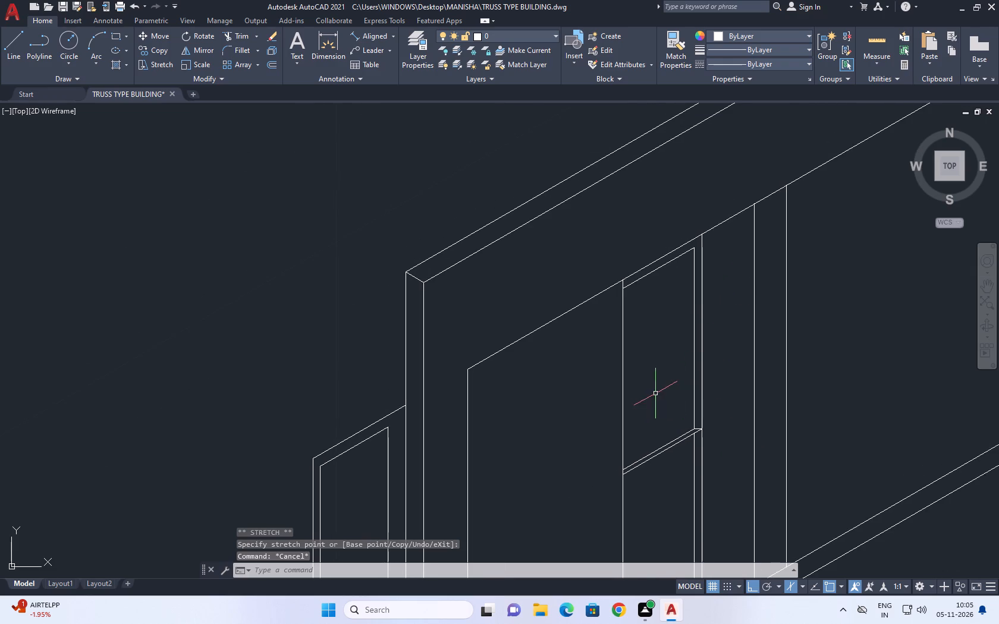
{"action": "scroll", "coordinate": [678, 395], "scroll_direction": "down", "scroll_amount": 1}
{"action": "middle_click_drag", "start_coordinate": [749, 366], "coordinate": [579, 380]}
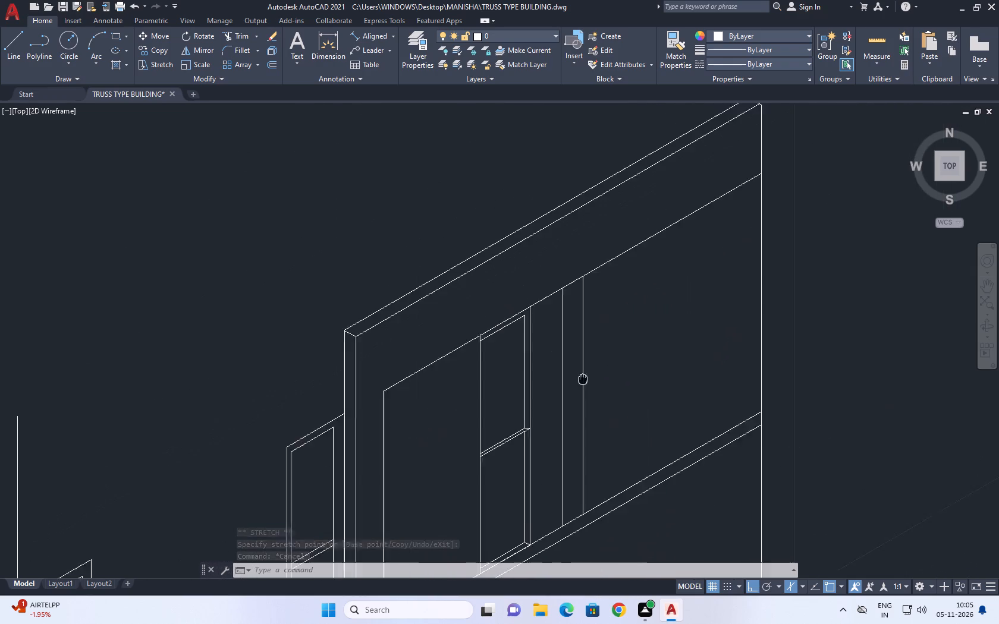
{"action": "middle_click_drag", "start_coordinate": [579, 380], "coordinate": [533, 388]}
{"action": "scroll", "coordinate": [522, 508], "scroll_direction": "down", "scroll_amount": 2}
{"action": "middle_click_drag", "start_coordinate": [543, 486], "coordinate": [591, 518]}
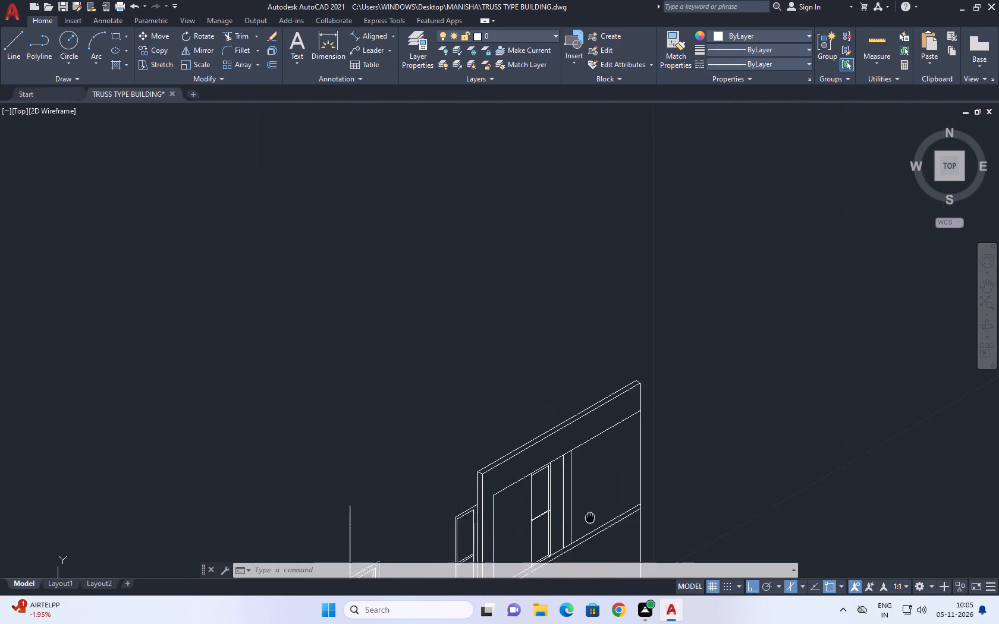
{"action": "middle_click_drag", "start_coordinate": [591, 518], "coordinate": [599, 528]}
{"action": "scroll", "coordinate": [598, 535], "scroll_direction": "up", "scroll_amount": 1}
{"action": "middle_click_drag", "start_coordinate": [661, 499], "coordinate": [620, 372]}
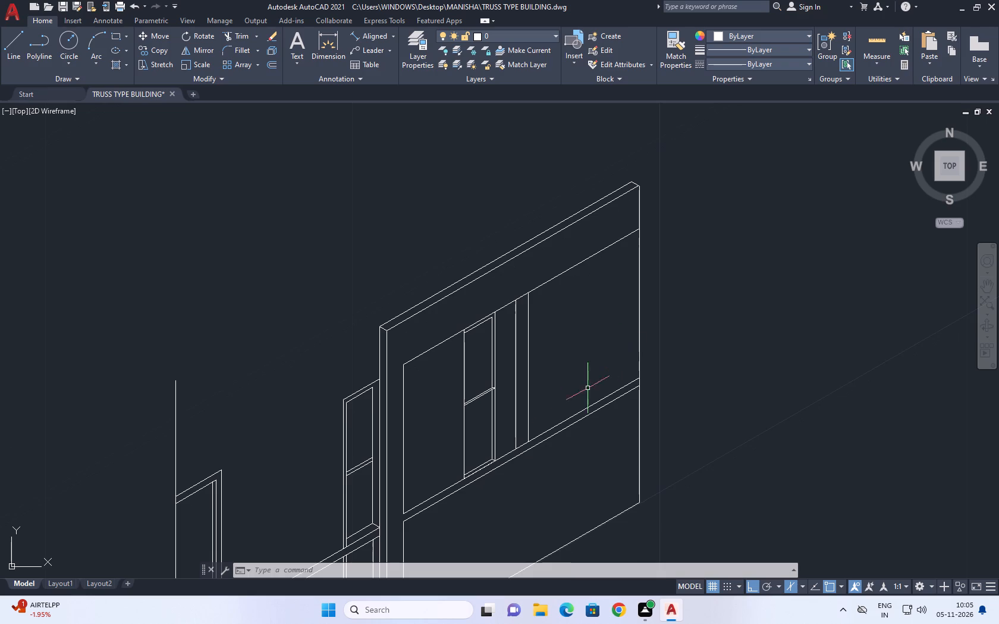
{"action": "middle_click_drag", "start_coordinate": [515, 443], "coordinate": [531, 429]}
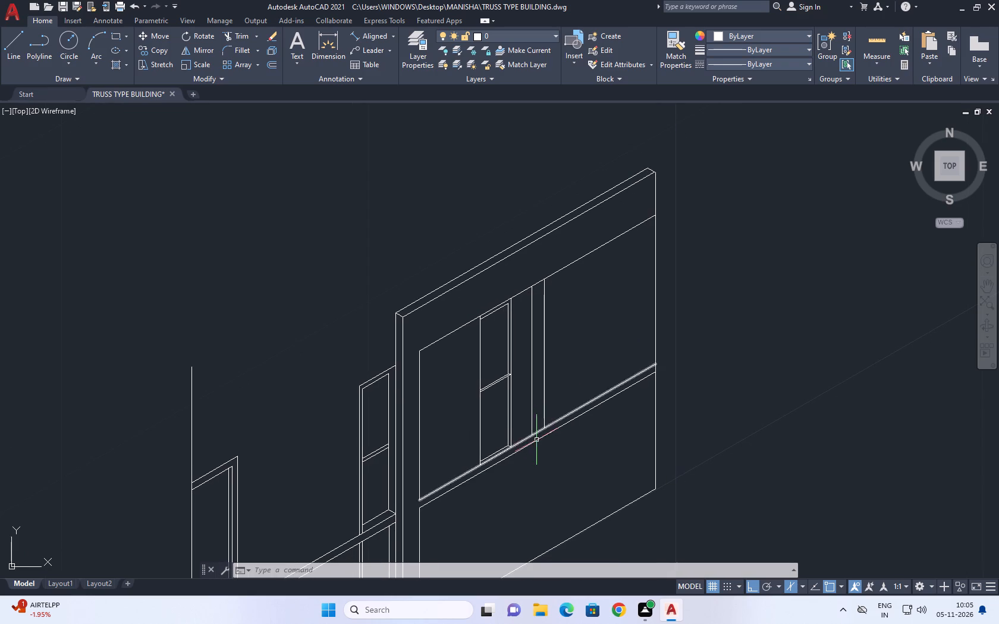
{"action": "middle_click_drag", "start_coordinate": [548, 444], "coordinate": [587, 399]}
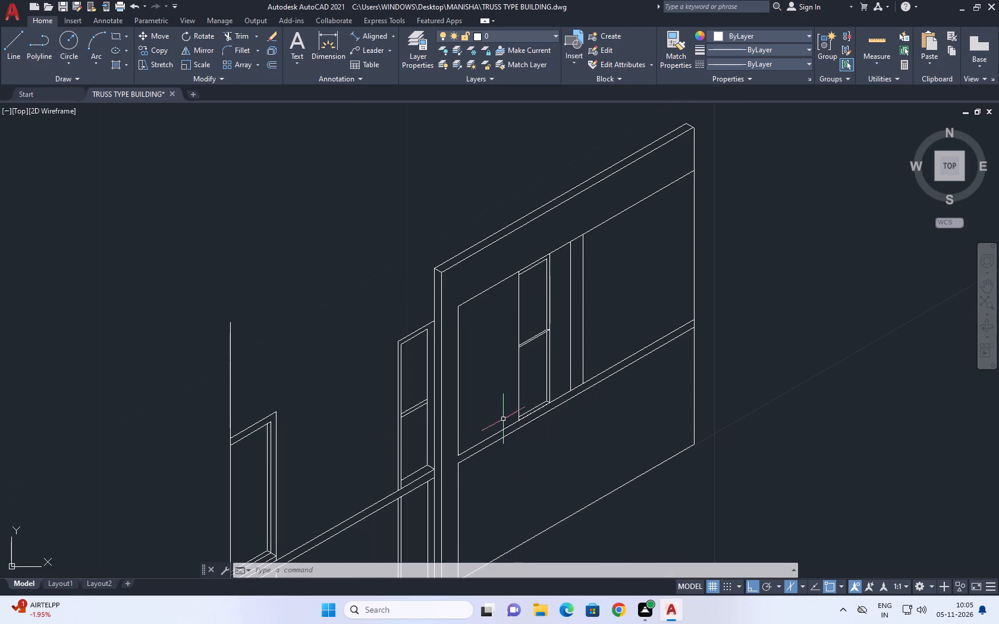
{"action": "middle_click", "coordinate": [503, 419]}
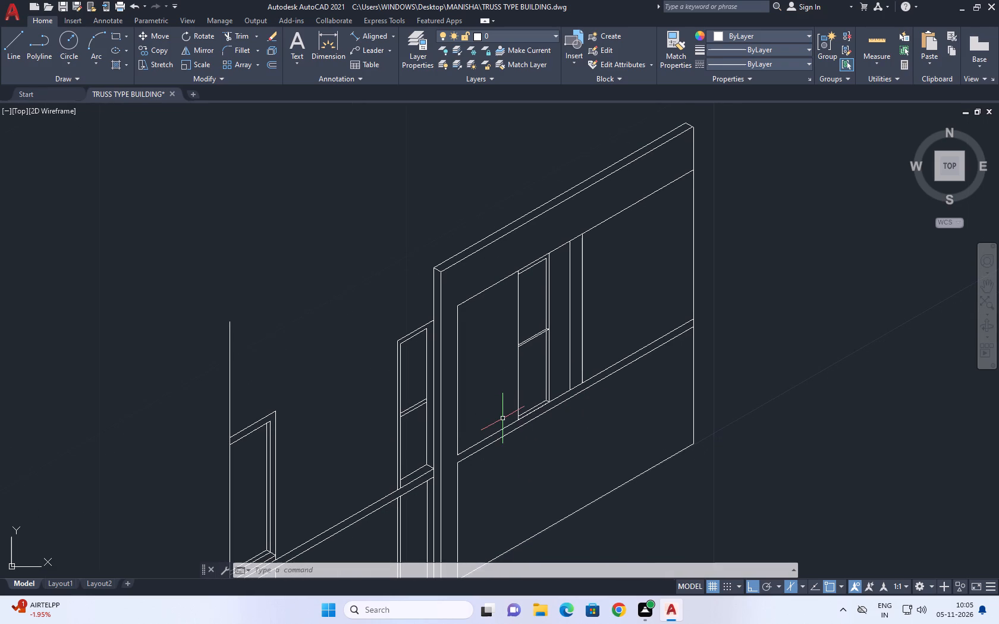
{"action": "scroll", "coordinate": [505, 412], "scroll_direction": "up", "scroll_amount": 1}
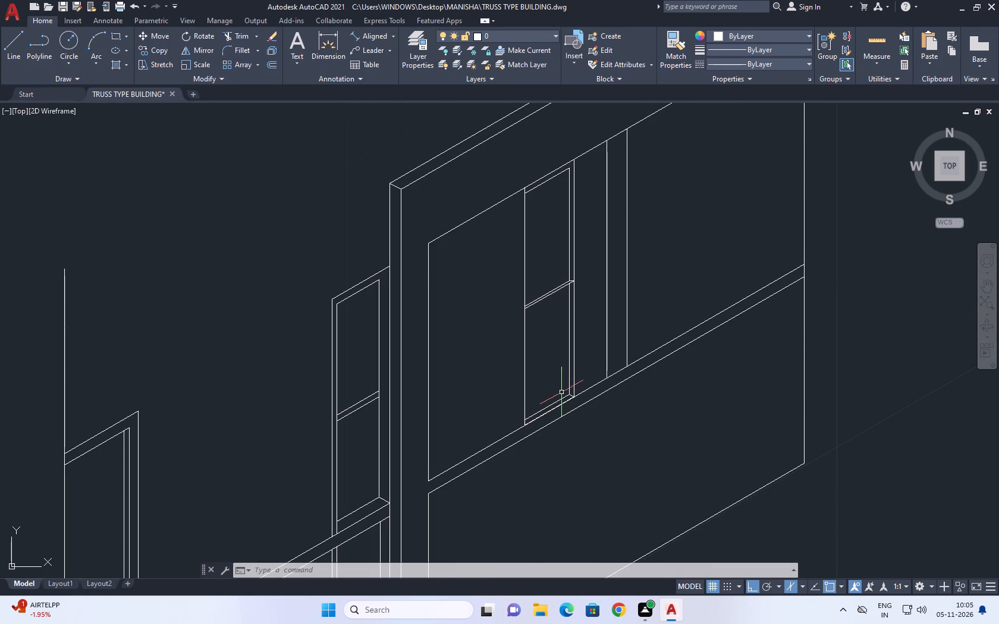
{"action": "middle_click_drag", "start_coordinate": [562, 392], "coordinate": [555, 385]}
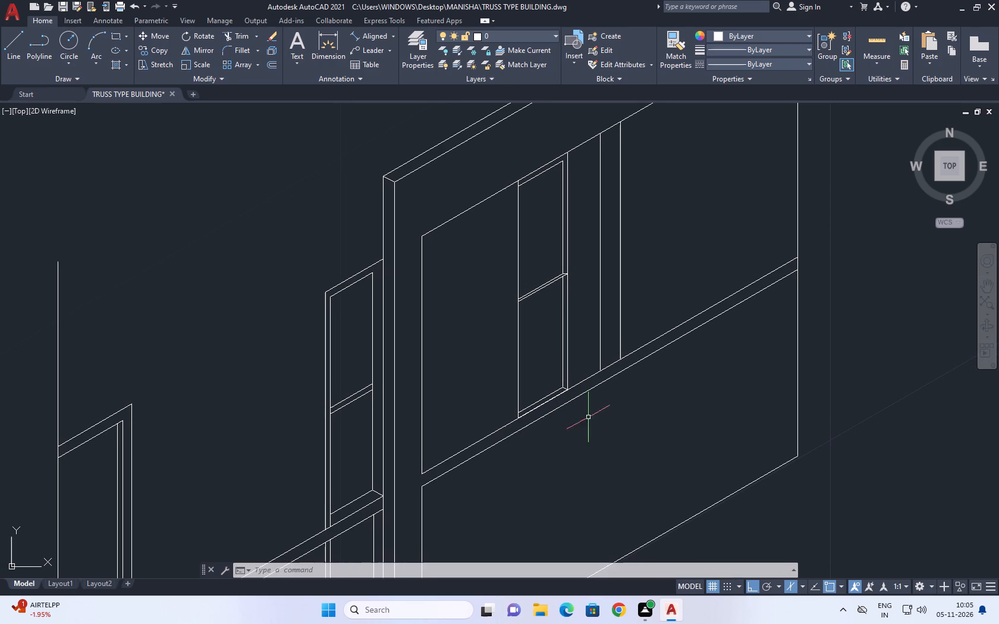
{"action": "middle_click_drag", "start_coordinate": [674, 316], "coordinate": [640, 344]}
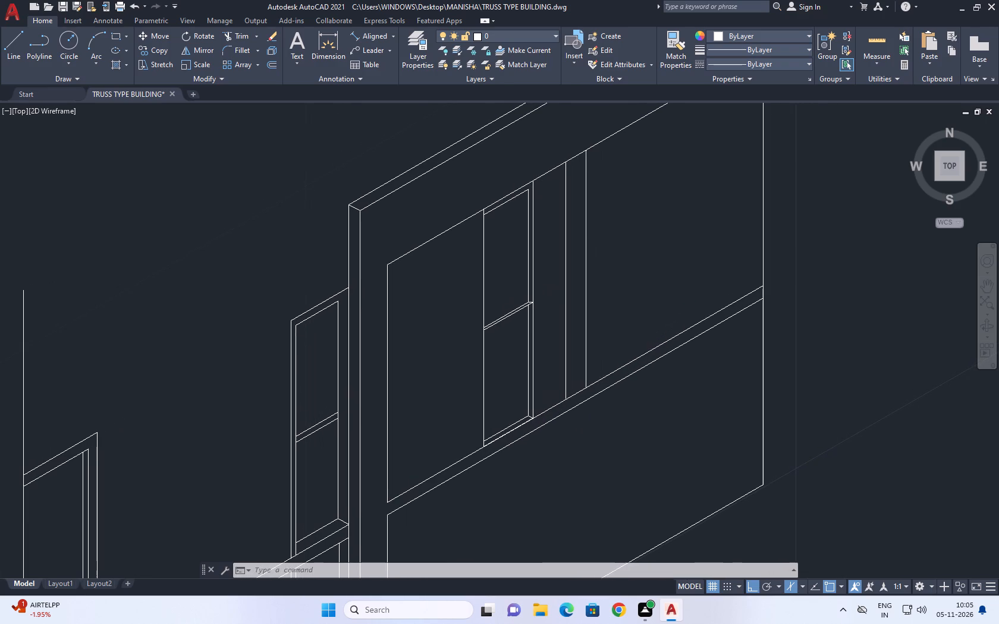
{"action": "left_click", "coordinate": [639, 358]}
{"action": "middle_click_drag", "start_coordinate": [636, 351], "coordinate": [634, 363]}
{"action": "key", "text": "Escape"}
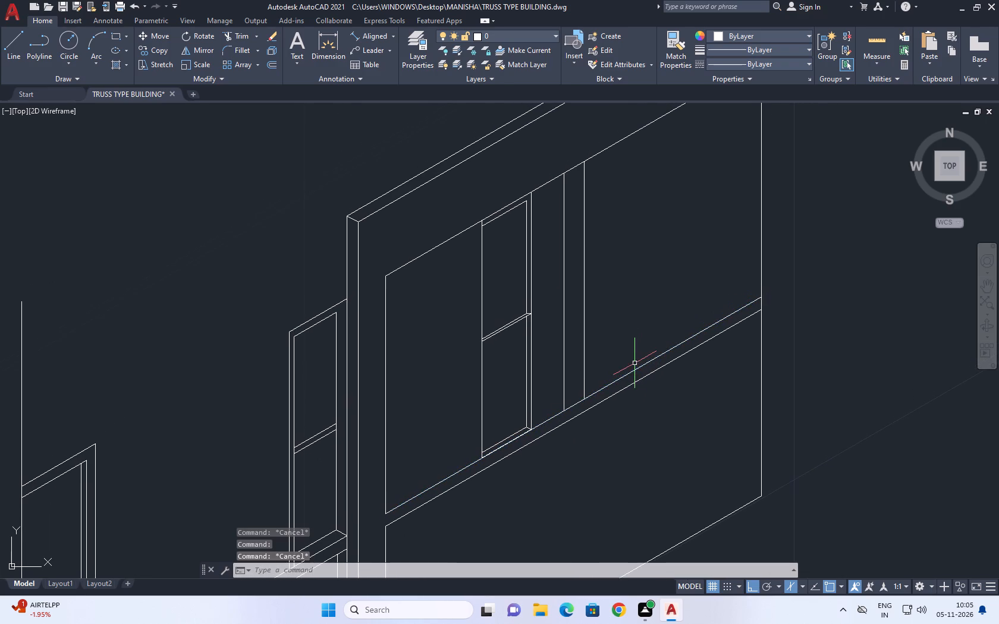
Extend the nearer vertical line beside the window down to the sill band's upper line.
{"action": "scroll", "coordinate": [572, 427], "scroll_direction": "up", "scroll_amount": 3}
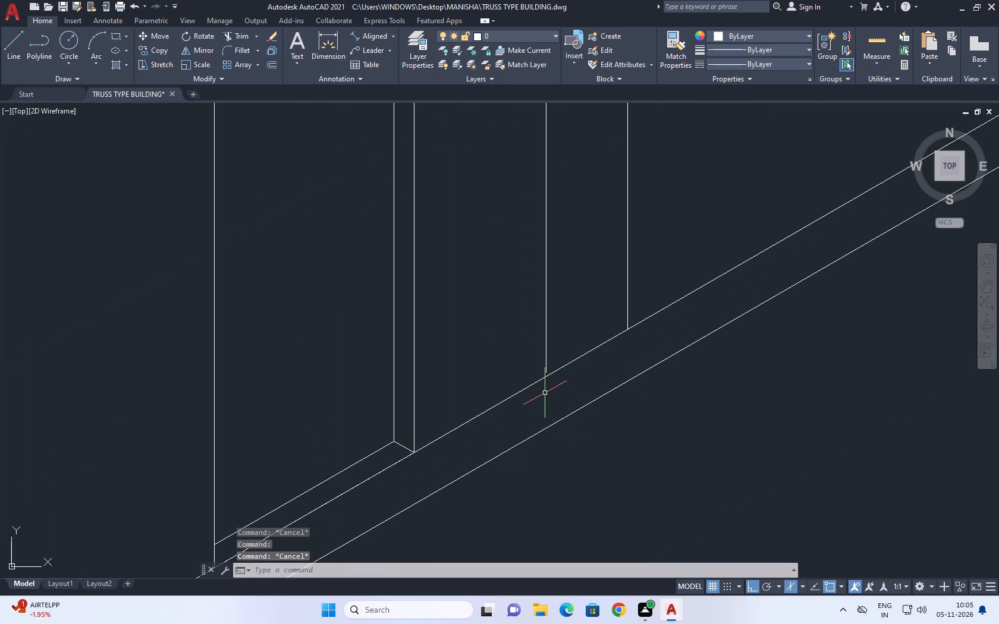
{"action": "type", "text": "EX"}
{"action": "key", "text": "space"}
{"action": "left_click", "coordinate": [530, 378]}
{"action": "left_click", "coordinate": [551, 353]}
{"action": "key", "text": "Escape"}
Draw a line along the sill band's upper edge from the foot of the second vertical line to the wall's far vertical edge.
{"action": "scroll", "coordinate": [552, 359], "scroll_direction": "down", "scroll_amount": 2}
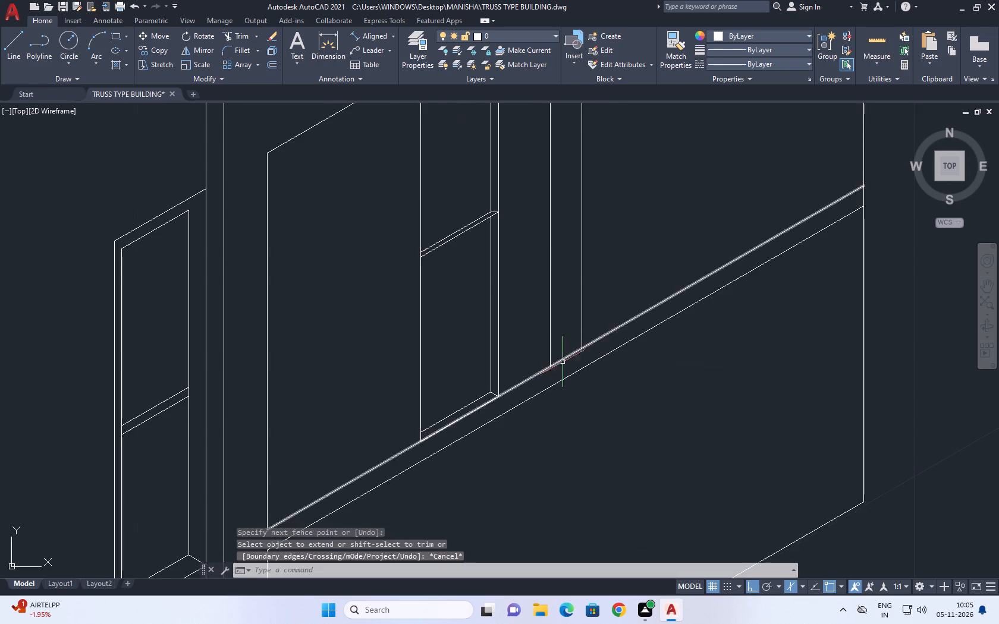
{"action": "middle_click_drag", "start_coordinate": [601, 342], "coordinate": [568, 379]}
{"action": "key", "text": "l"}
{"action": "key", "text": "space"}
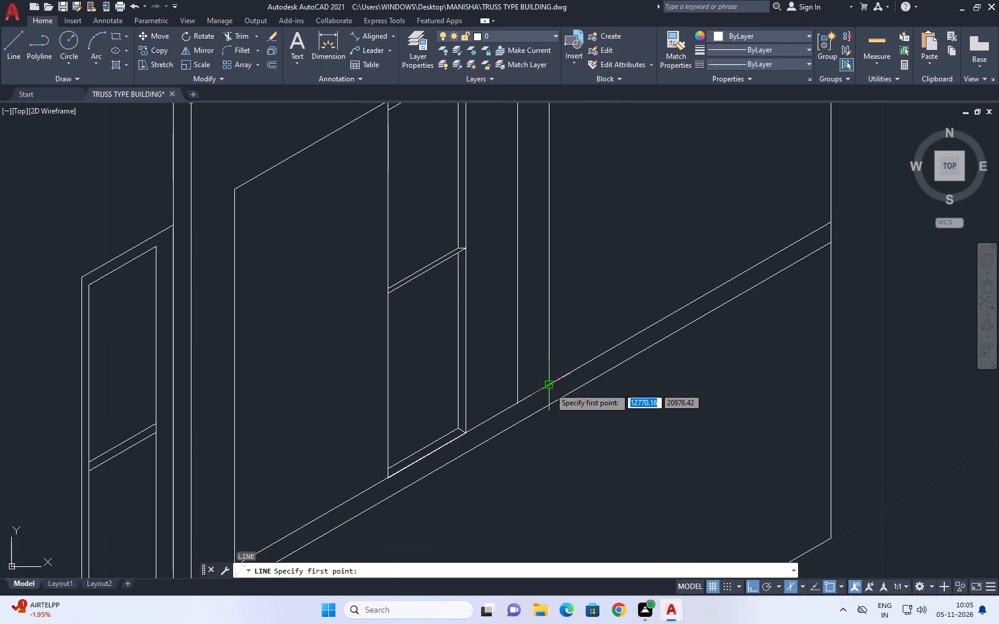
{"action": "left_click", "coordinate": [549, 387]}
{"action": "middle_click_drag", "start_coordinate": [656, 339], "coordinate": [515, 426]}
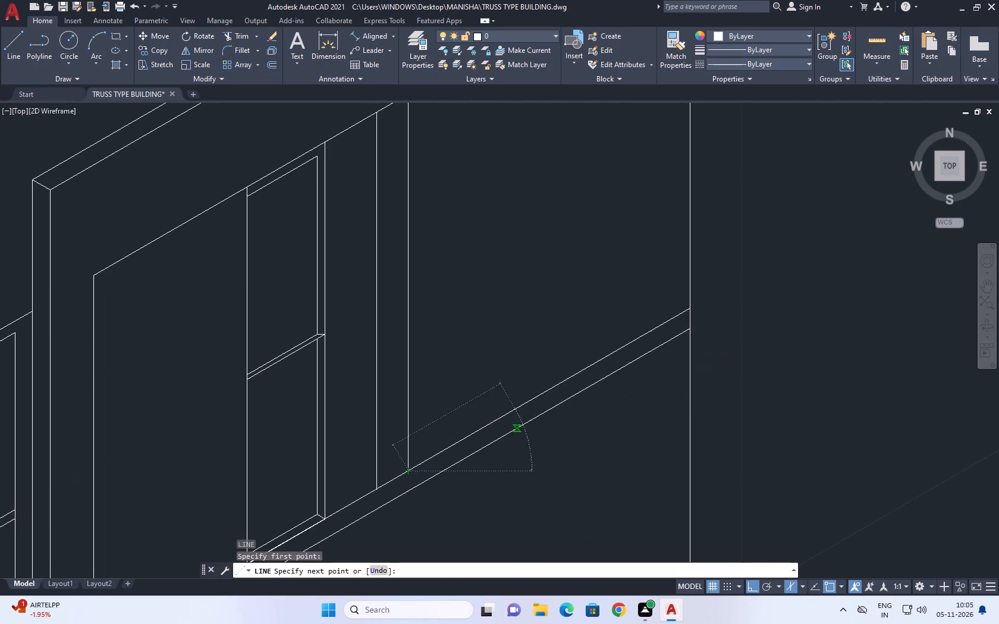
{"action": "key", "text": "F5"}
{"action": "left_click", "coordinate": [691, 310]}
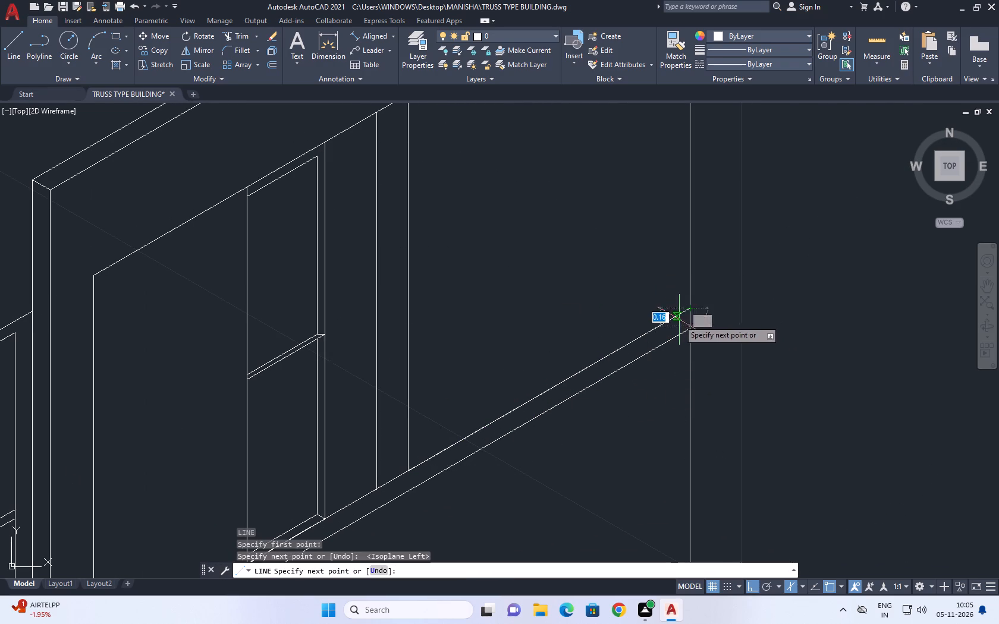
{"action": "key", "text": "Escape"}
Copy the new line on the sill band's upper edge 0.05 along the 150° isometric direction, redoing a first try at 0.02.
{"action": "left_click", "coordinate": [670, 322]}
{"action": "middle_click_drag", "start_coordinate": [617, 327], "coordinate": [628, 341]}
{"action": "key", "text": "c"}
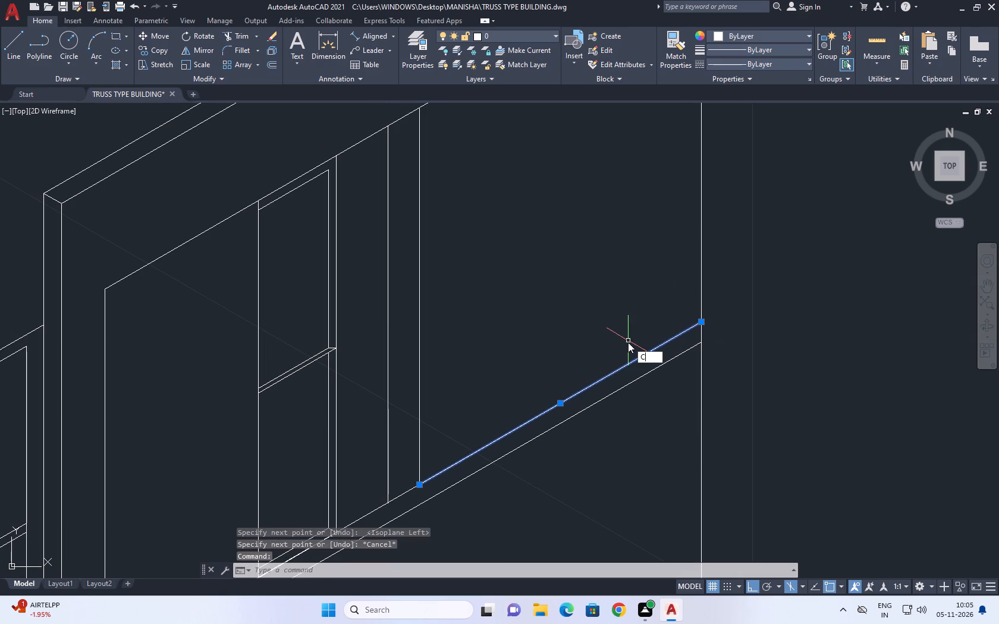
{"action": "type", "text": "O"}
{"action": "key", "text": "space"}
{"action": "left_click", "coordinate": [597, 376]}
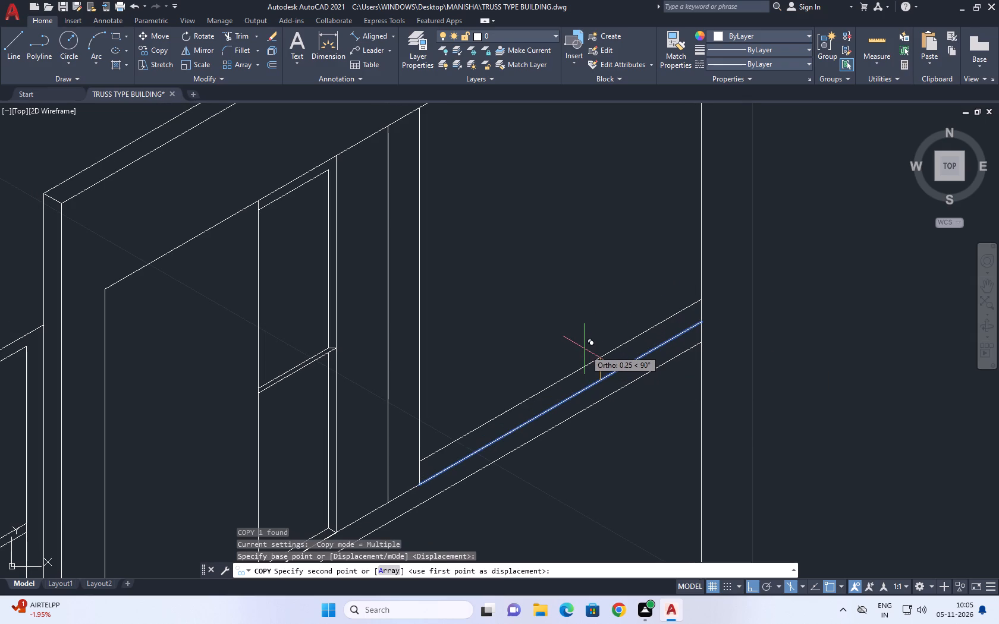
{"action": "key", "text": "F5"}
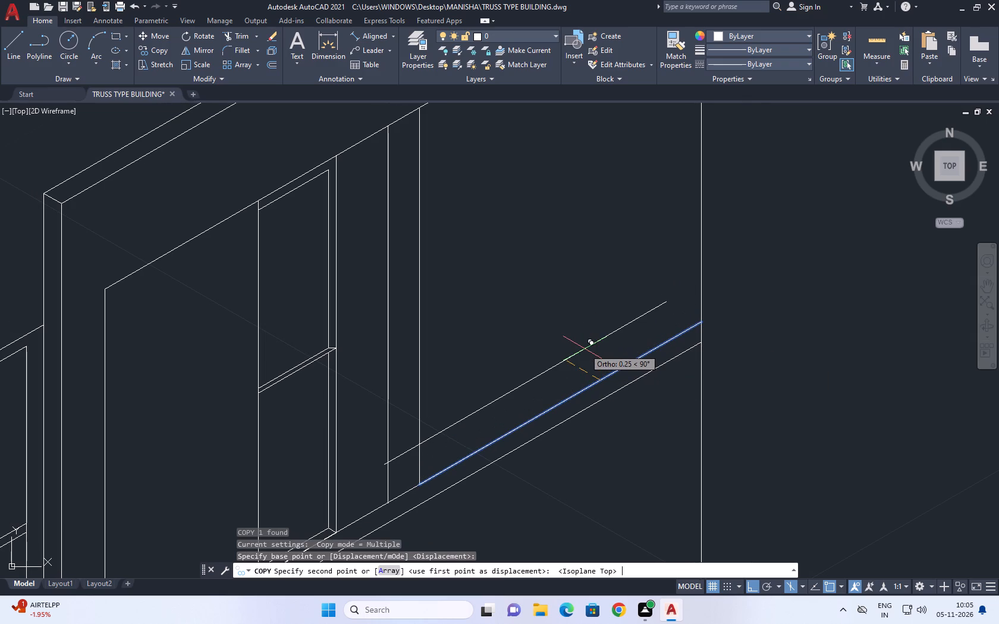
{"action": "type", "text": "0.02"}
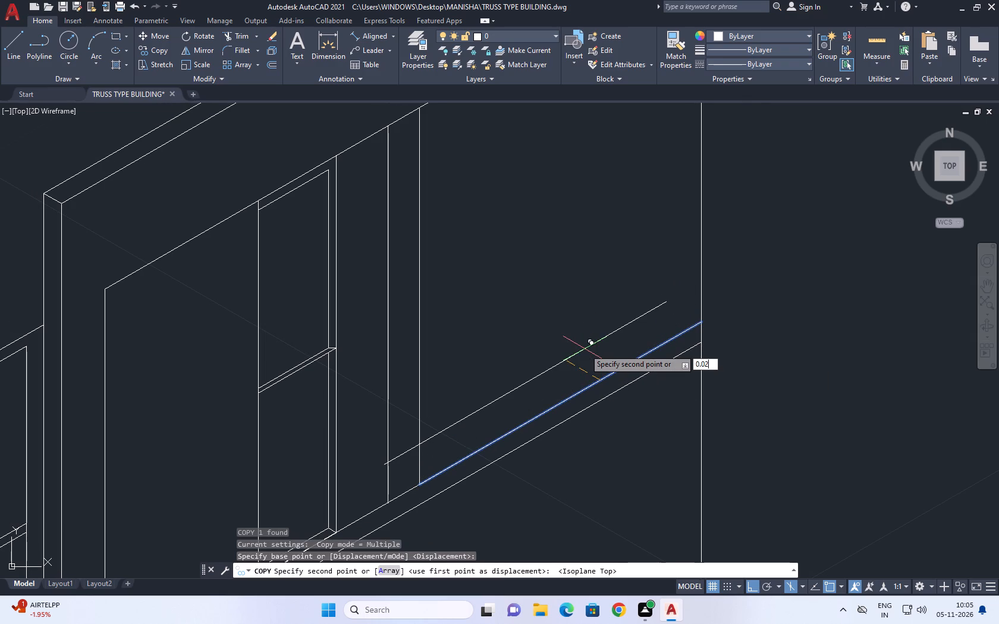
{"action": "key", "text": "Return"}
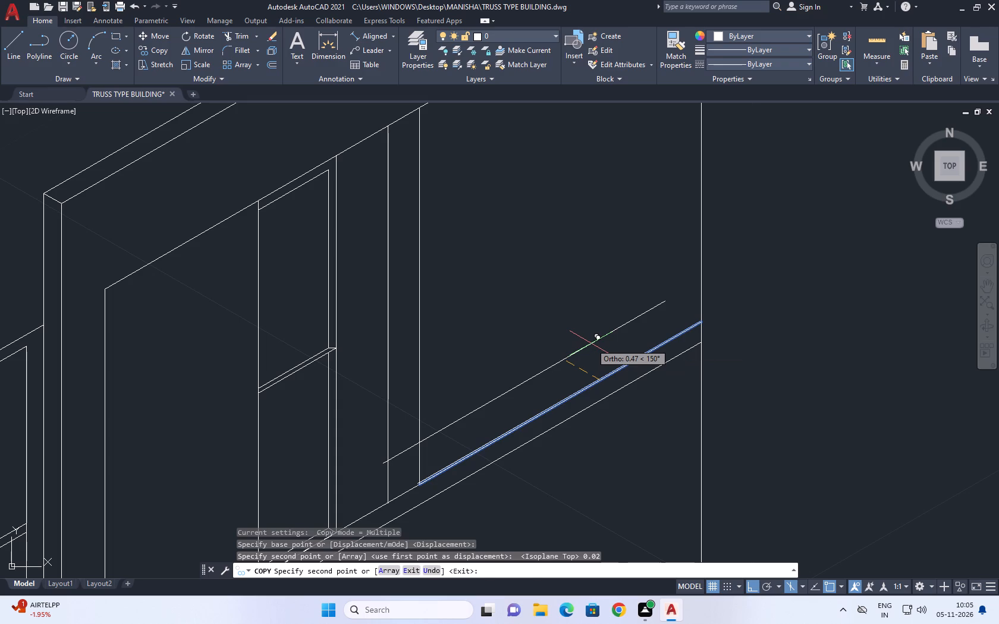
{"action": "key", "text": "ctrl+z"}
{"action": "key", "text": "F5"}
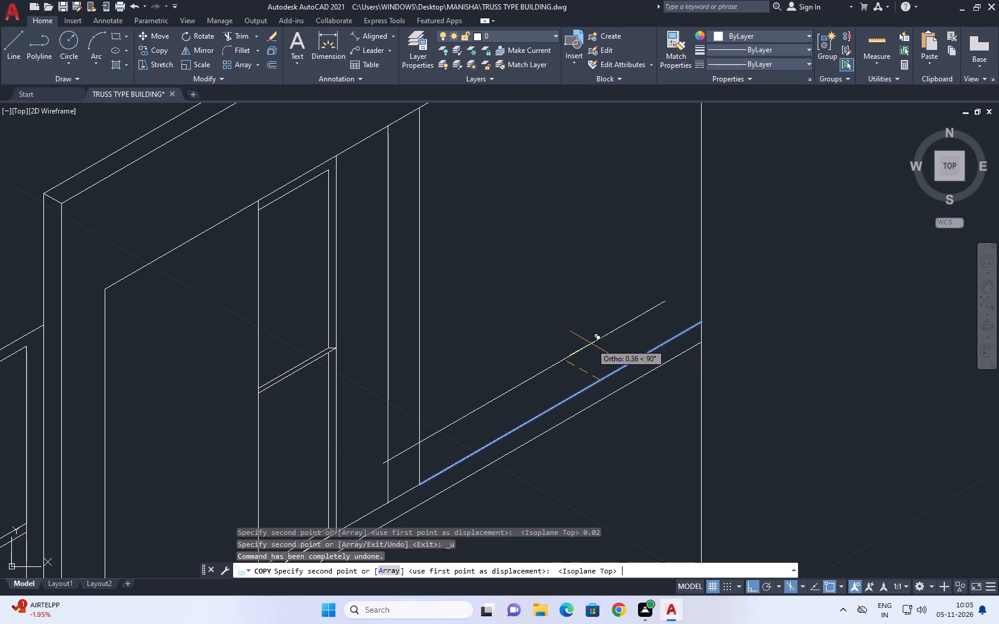
{"action": "type", "text": "0.05"}
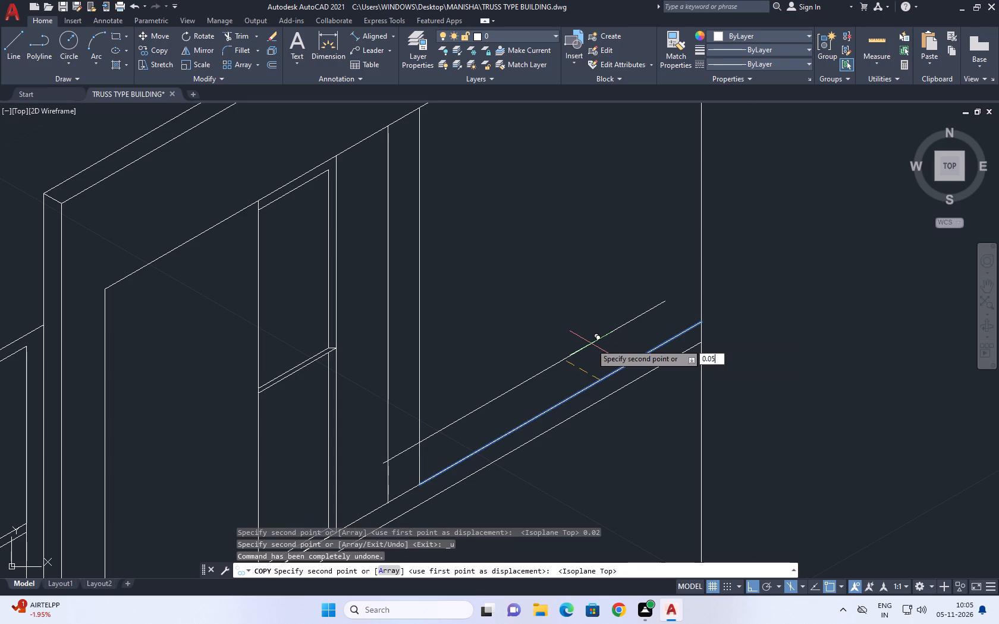
{"action": "key", "text": "Return"}
{"action": "key", "text": "Escape"}
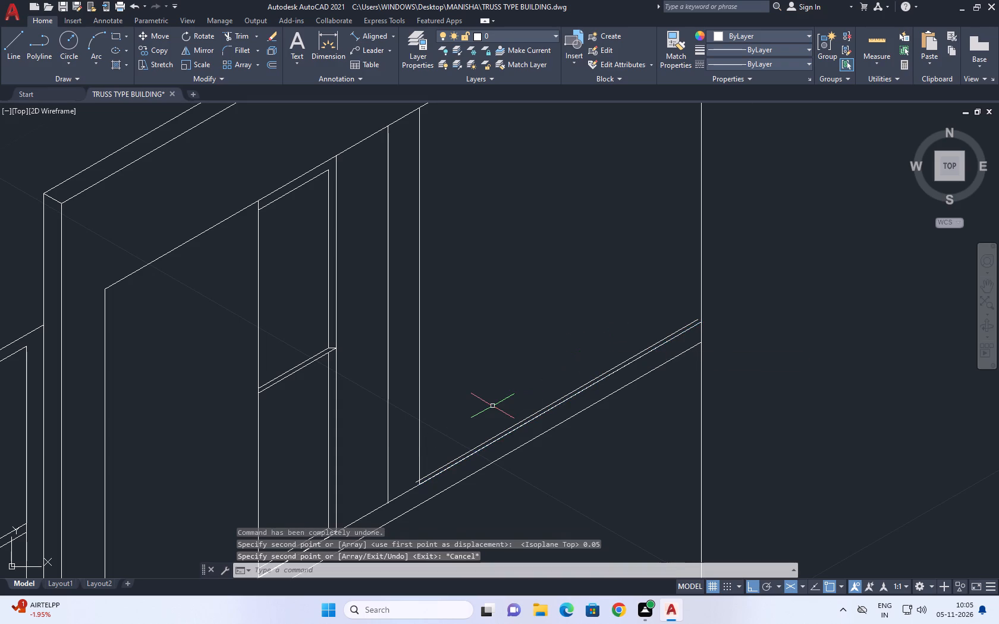
Trim the copied sill line's overhang beyond the second vertical line.
{"action": "type", "text": "TR"}
{"action": "key", "text": "space"}
{"action": "scroll", "coordinate": [426, 474], "scroll_direction": "up", "scroll_amount": 4}
{"action": "middle_click_drag", "start_coordinate": [385, 506], "coordinate": [417, 425]}
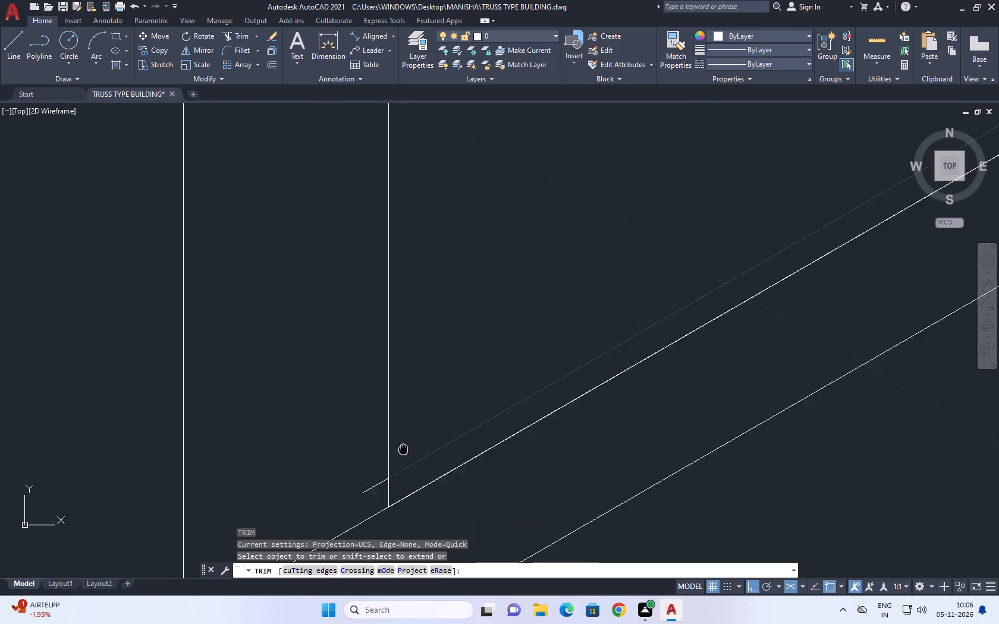
{"action": "middle_click_drag", "start_coordinate": [417, 425], "coordinate": [455, 355]}
{"action": "left_click", "coordinate": [438, 380]}
{"action": "left_click", "coordinate": [423, 350]}
{"action": "scroll", "coordinate": [426, 373], "scroll_direction": "down", "scroll_amount": 4}
{"action": "key", "text": "Escape"}
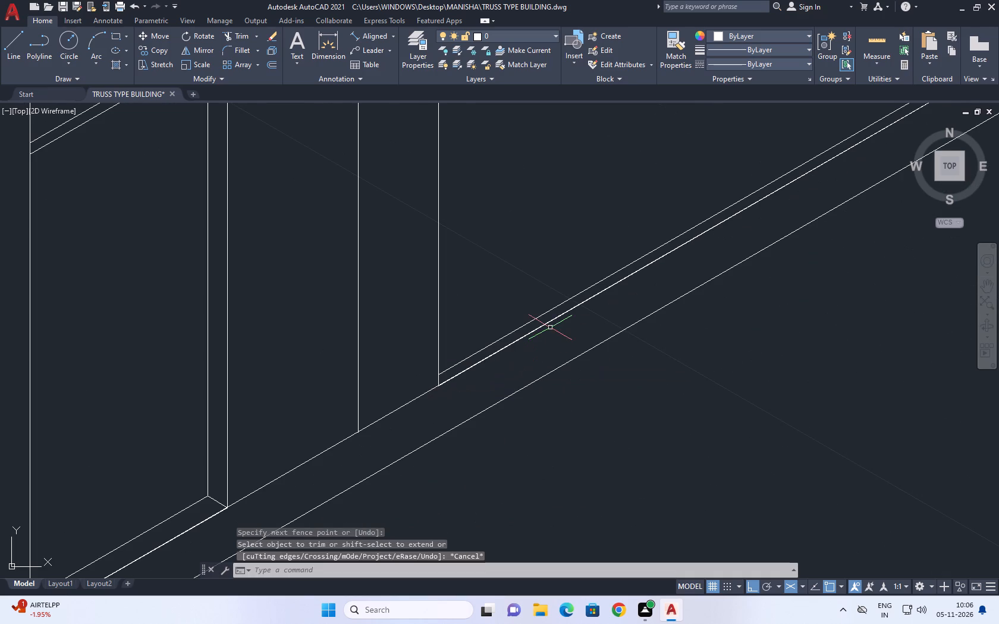
Delete the original line drawn over the sill band's upper edge, keeping its 0.05 copy.
{"action": "left_click", "coordinate": [542, 325]}
{"action": "middle_click_drag", "start_coordinate": [582, 360], "coordinate": [546, 371]}
{"action": "key", "text": "Delete"}
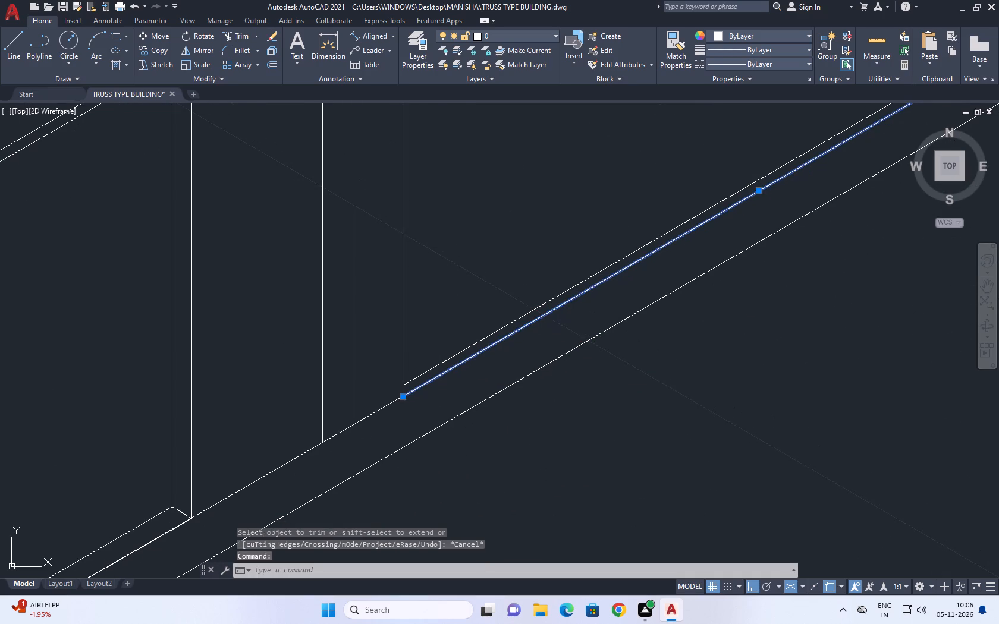
Extend the copied sill line to the wall's far vertical edge.
{"action": "scroll", "coordinate": [473, 387], "scroll_direction": "down", "scroll_amount": 1}
{"action": "middle_click_drag", "start_coordinate": [571, 320], "coordinate": [568, 354]}
{"action": "type", "text": "EX"}
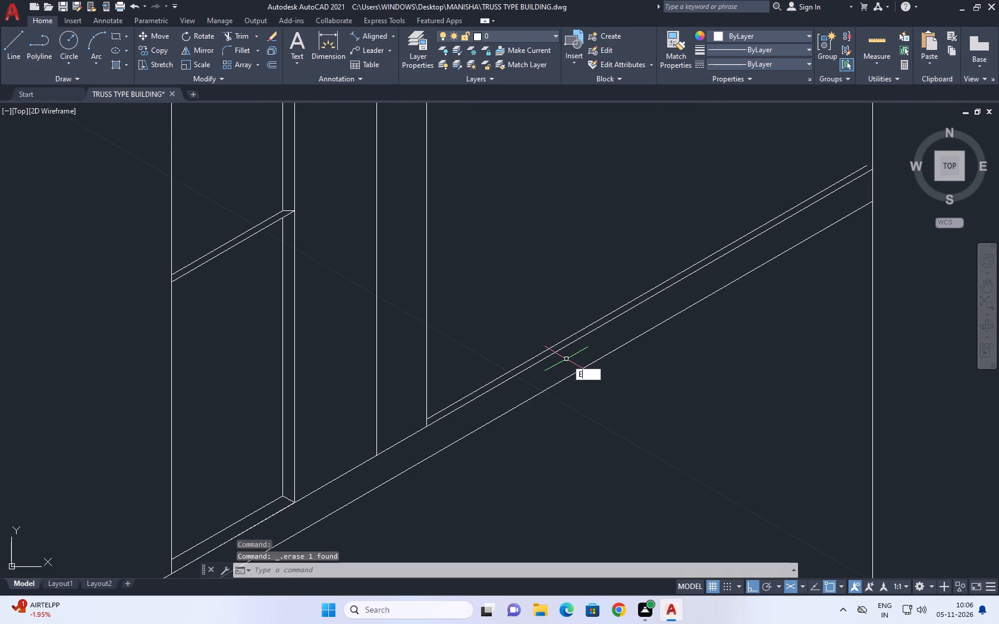
{"action": "key", "text": "space"}
{"action": "middle_click_drag", "start_coordinate": [727, 227], "coordinate": [612, 317]}
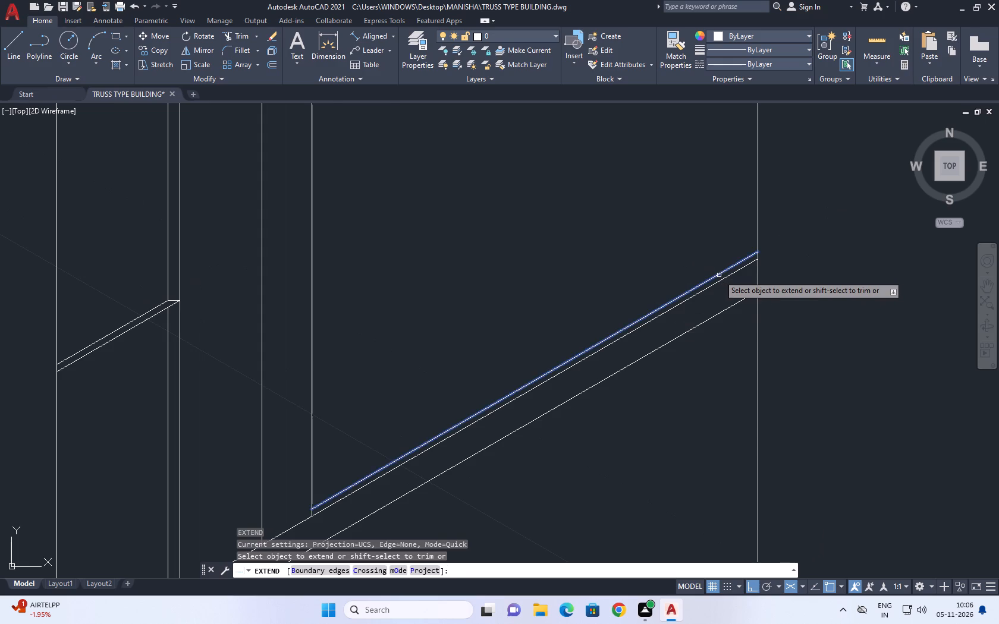
{"action": "left_click", "coordinate": [719, 275]}
{"action": "key", "text": "Escape"}
Draw a short 150° line from the sill band's upper corner at the far vertical edge across the copied sill line.
{"action": "middle_click_drag", "start_coordinate": [718, 239], "coordinate": [716, 331]}
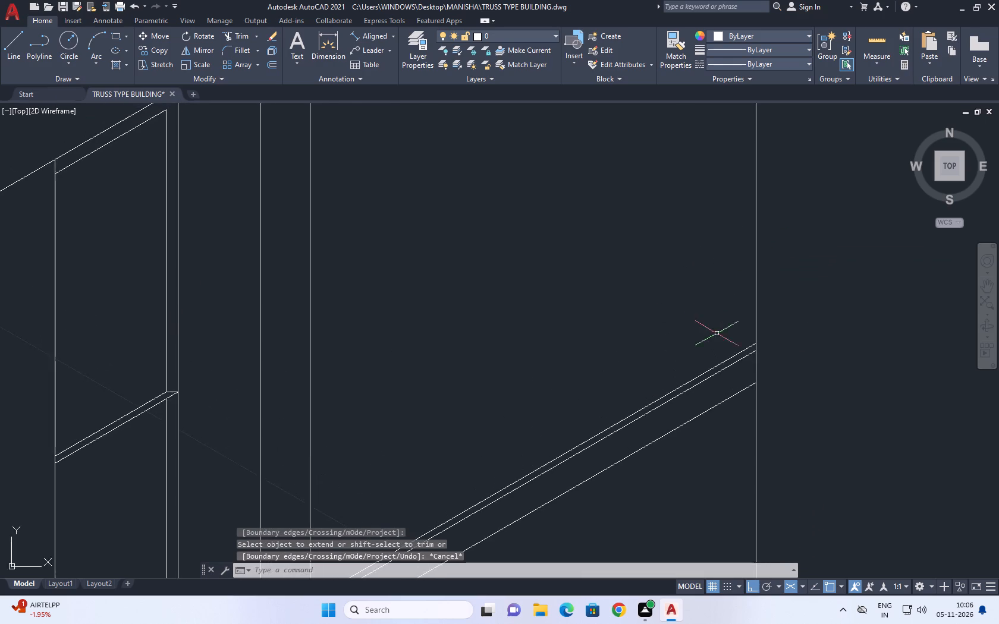
{"action": "scroll", "coordinate": [787, 337], "scroll_direction": "down", "scroll_amount": 2}
{"action": "middle_click_drag", "start_coordinate": [803, 263], "coordinate": [743, 353]}
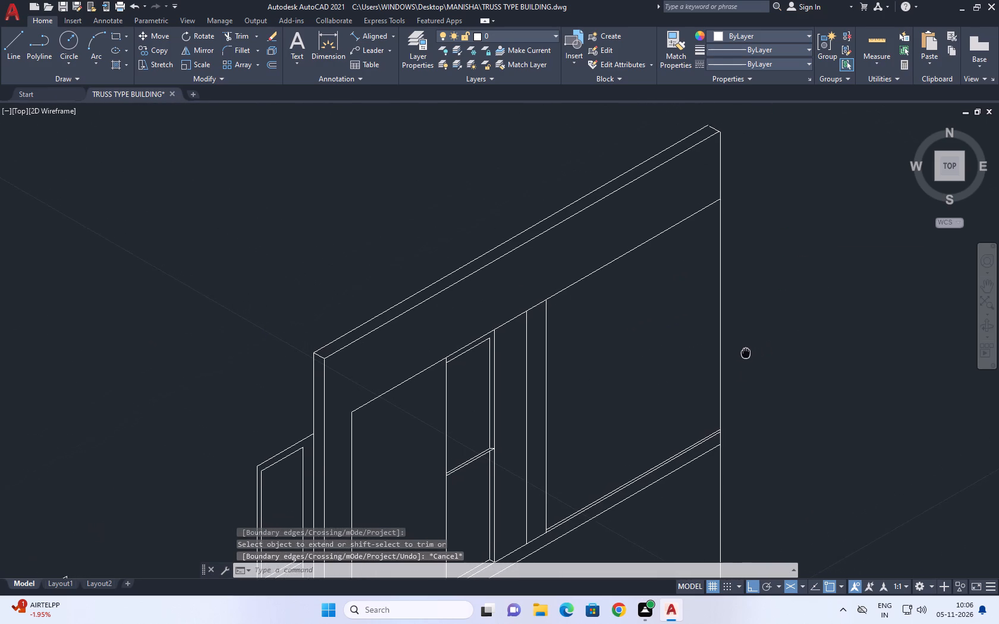
{"action": "middle_click_drag", "start_coordinate": [743, 353], "coordinate": [660, 360]}
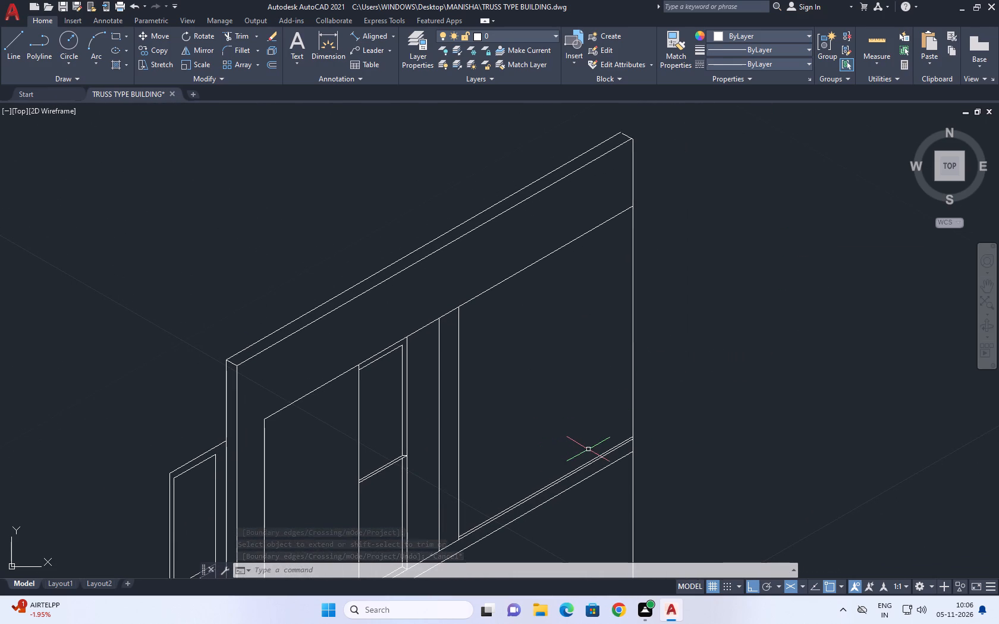
{"action": "key", "text": "l"}
{"action": "key", "text": "space"}
{"action": "scroll", "coordinate": [639, 453], "scroll_direction": "up", "scroll_amount": 5}
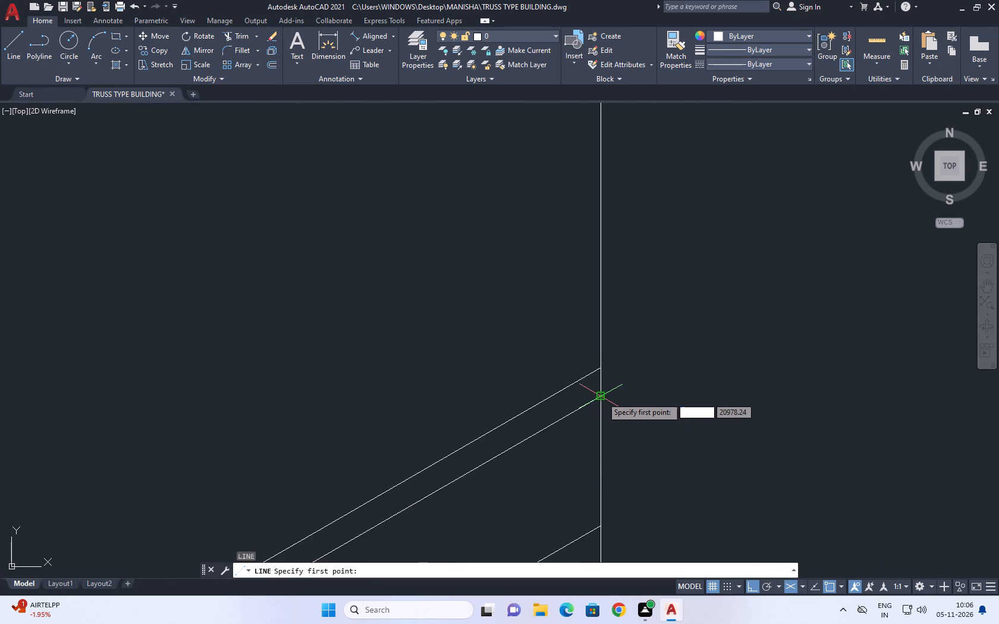
{"action": "scroll", "coordinate": [602, 397], "scroll_direction": "up", "scroll_amount": 1}
{"action": "left_click", "coordinate": [602, 397]}
{"action": "left_click", "coordinate": [525, 342]}
{"action": "key", "text": "Escape"}
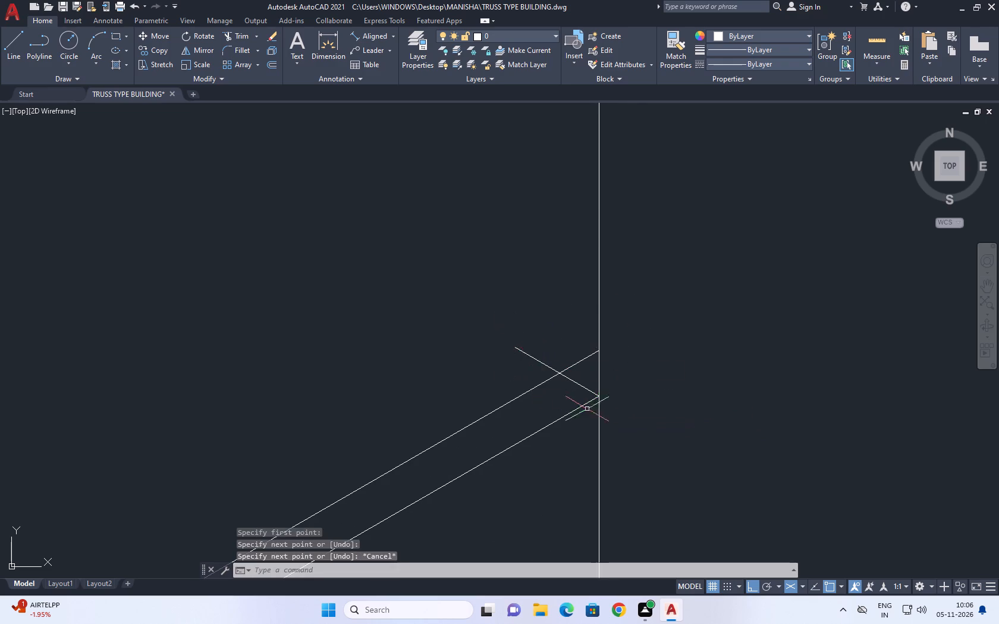
Trim the overhanging ends of the short 150° line and the copied sill line where they cross at the far corner.
{"action": "middle_click_drag", "start_coordinate": [554, 374], "coordinate": [625, 393]}
{"action": "type", "text": "TR"}
{"action": "key", "text": "space"}
{"action": "left_click", "coordinate": [591, 376]}
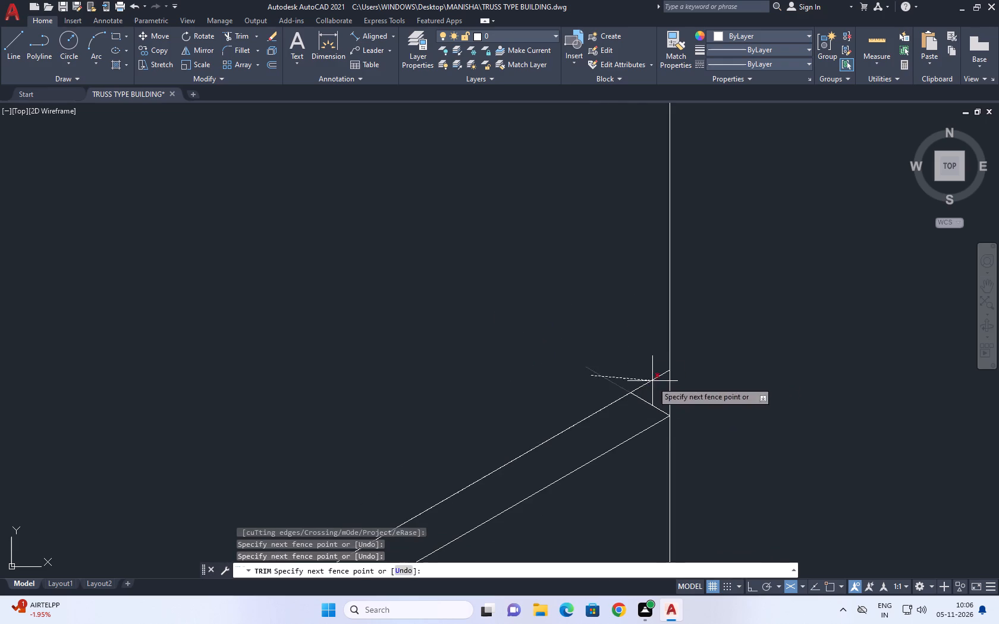
{"action": "left_click", "coordinate": [654, 385]}
{"action": "scroll", "coordinate": [722, 373], "scroll_direction": "down", "scroll_amount": 5}
{"action": "key", "text": "Escape"}
{"action": "middle_click_drag", "start_coordinate": [667, 406], "coordinate": [715, 307]}
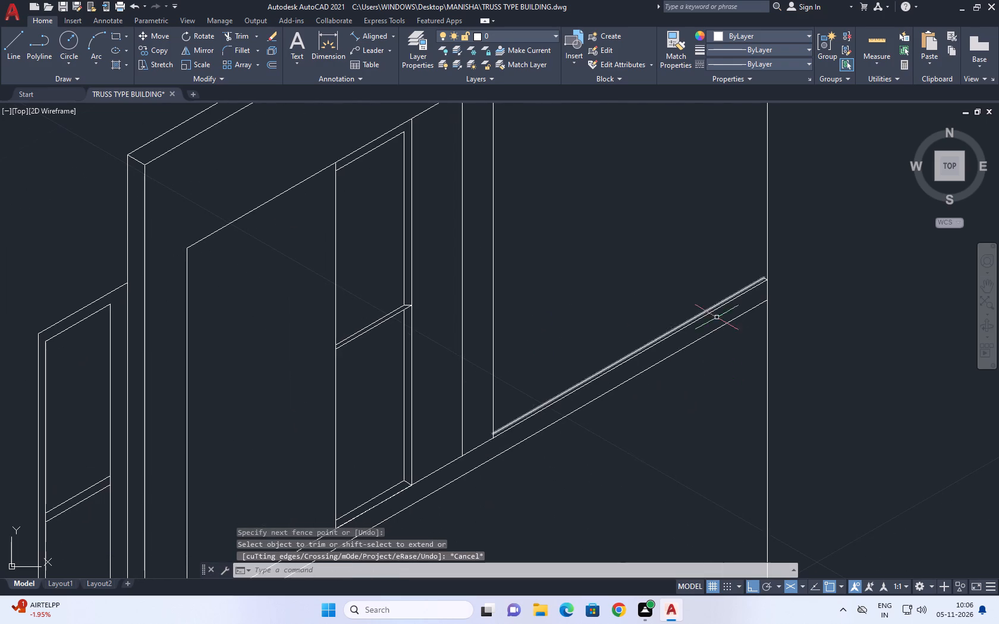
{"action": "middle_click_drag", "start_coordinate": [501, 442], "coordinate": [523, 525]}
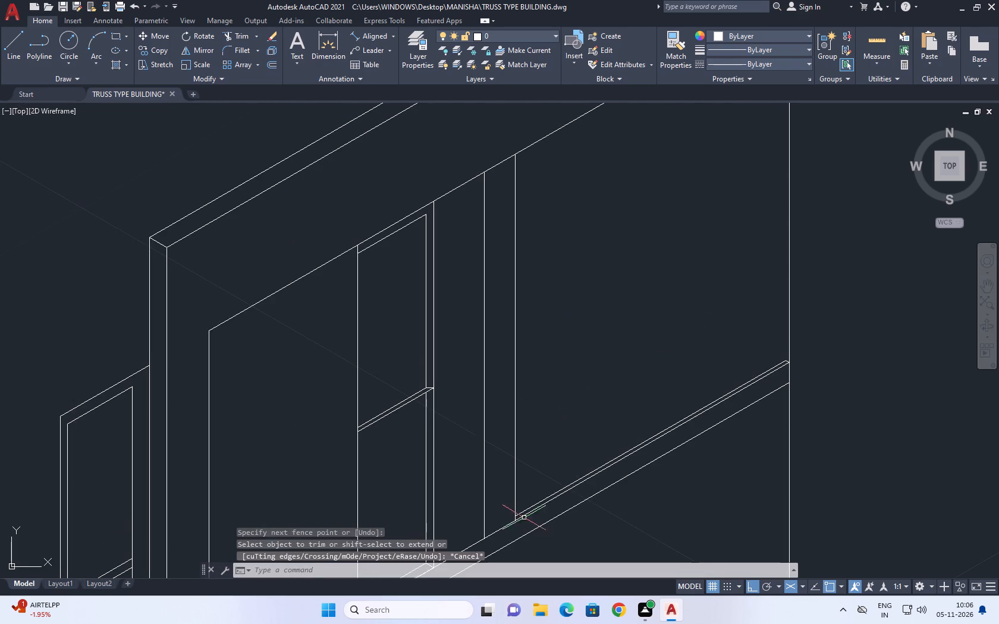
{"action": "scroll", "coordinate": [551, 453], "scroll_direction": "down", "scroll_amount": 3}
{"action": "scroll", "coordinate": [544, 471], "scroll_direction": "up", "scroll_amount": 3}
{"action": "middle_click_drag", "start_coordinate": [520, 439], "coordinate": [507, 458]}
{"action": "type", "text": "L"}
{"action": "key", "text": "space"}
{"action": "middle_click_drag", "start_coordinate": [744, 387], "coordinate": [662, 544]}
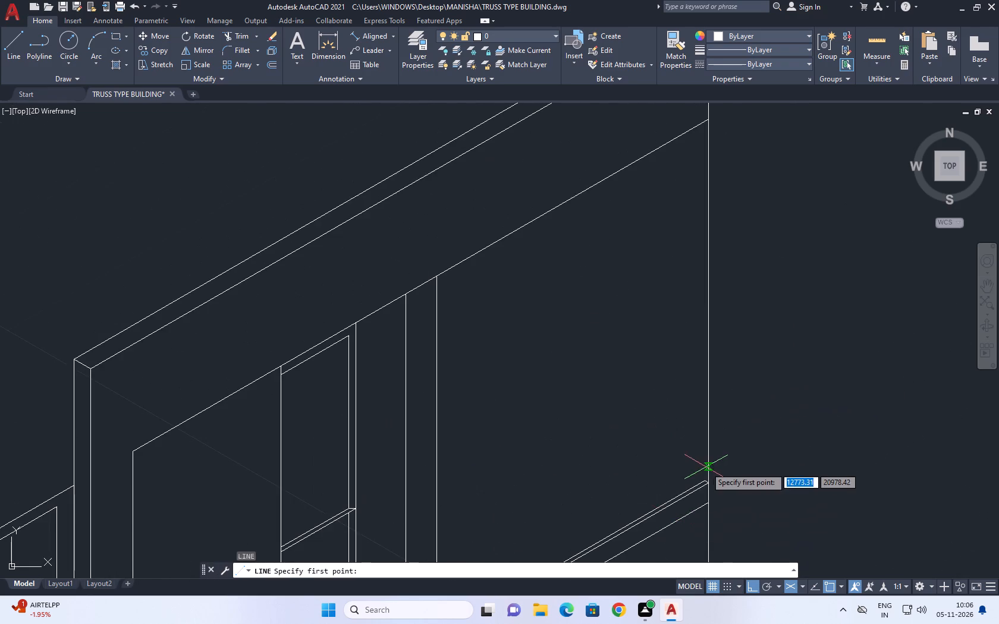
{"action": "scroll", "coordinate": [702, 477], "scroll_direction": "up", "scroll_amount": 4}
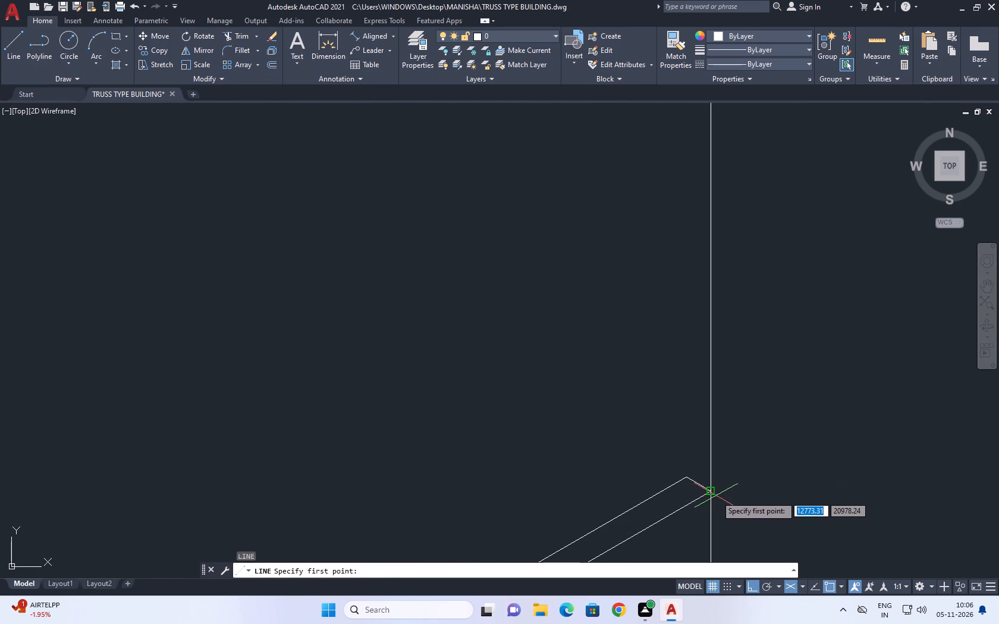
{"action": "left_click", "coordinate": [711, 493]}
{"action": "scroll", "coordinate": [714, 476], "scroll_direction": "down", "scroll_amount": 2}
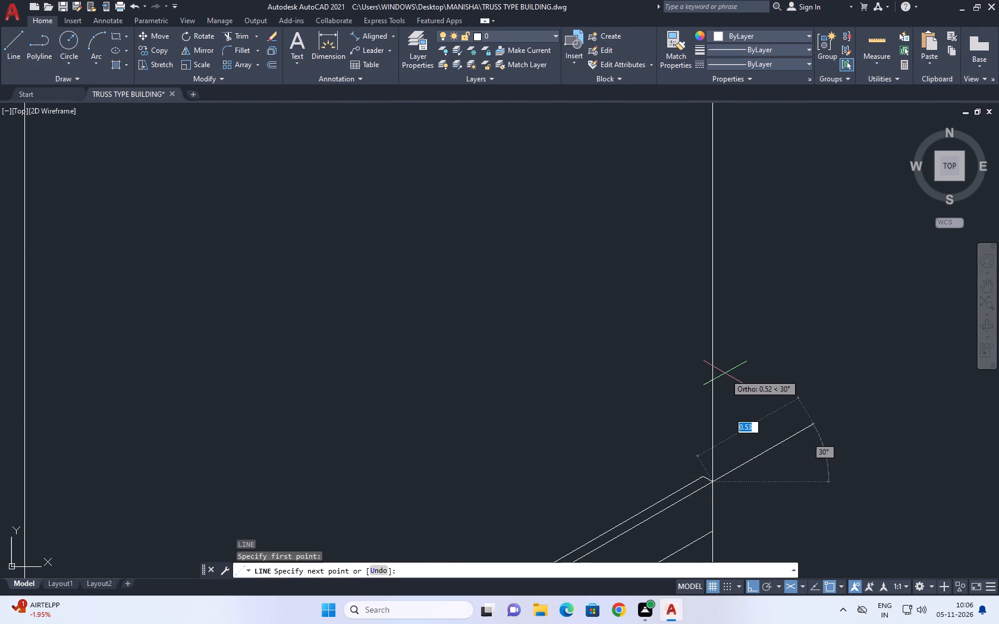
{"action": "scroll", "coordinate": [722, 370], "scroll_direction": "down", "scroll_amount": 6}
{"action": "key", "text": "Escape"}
Trim away the wall's far vertical edge between the opening's sloping top line and the sill band.
{"action": "middle_click_drag", "start_coordinate": [736, 334], "coordinate": [717, 362]}
{"action": "scroll", "coordinate": [711, 361], "scroll_direction": "up", "scroll_amount": 1}
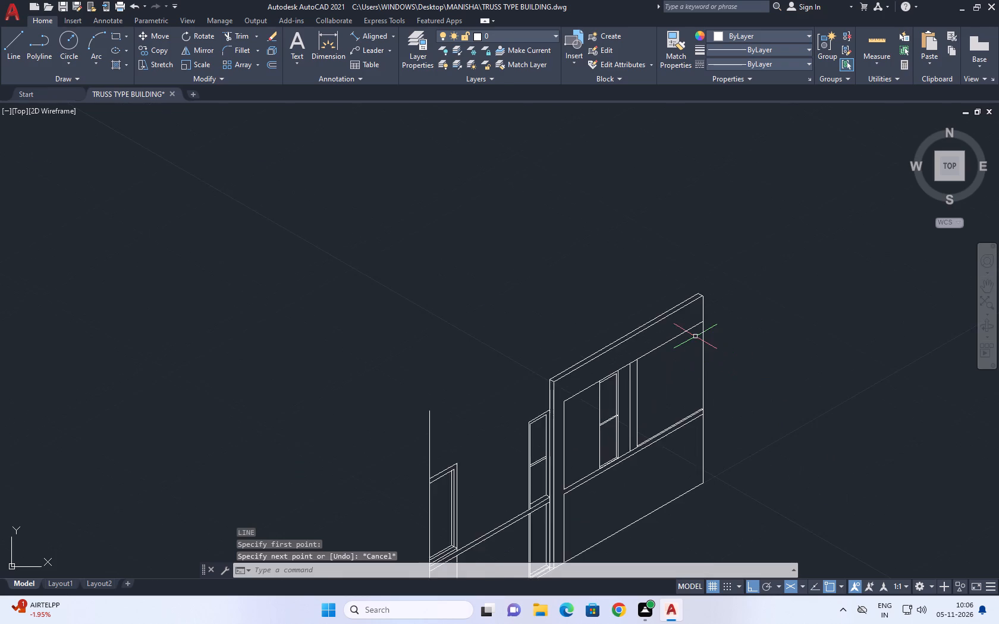
{"action": "scroll", "coordinate": [695, 336], "scroll_direction": "up", "scroll_amount": 1}
{"action": "middle_click_drag", "start_coordinate": [714, 343], "coordinate": [712, 322]}
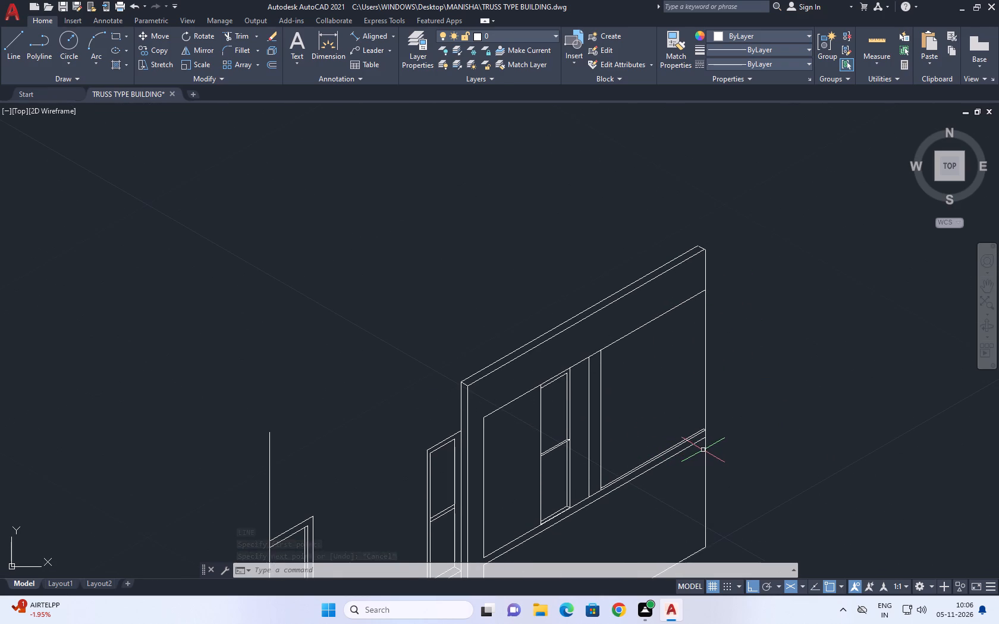
{"action": "middle_click_drag", "start_coordinate": [729, 418], "coordinate": [692, 453]}
{"action": "type", "text": "TR"}
{"action": "key", "text": "space"}
{"action": "left_click", "coordinate": [636, 432]}
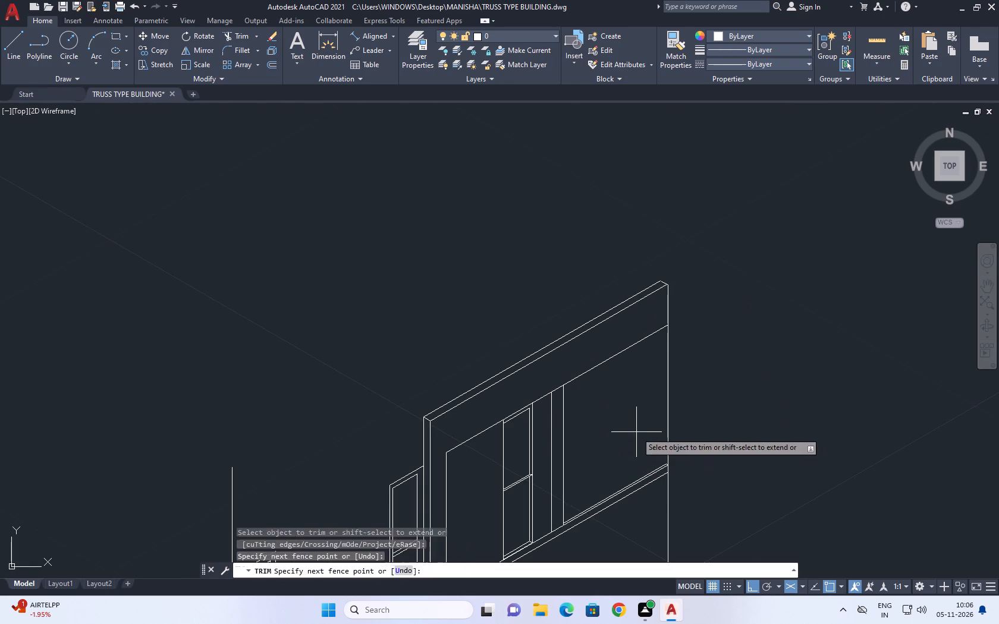
{"action": "left_click", "coordinate": [724, 404]}
{"action": "key", "text": "Escape"}
Draw a vertical line about 1.73 high from the sill band's upper corner at the wall's far end.
{"action": "scroll", "coordinate": [677, 474], "scroll_direction": "up", "scroll_amount": 1}
{"action": "middle_click_drag", "start_coordinate": [676, 474], "coordinate": [691, 432]}
{"action": "type", "text": "L"}
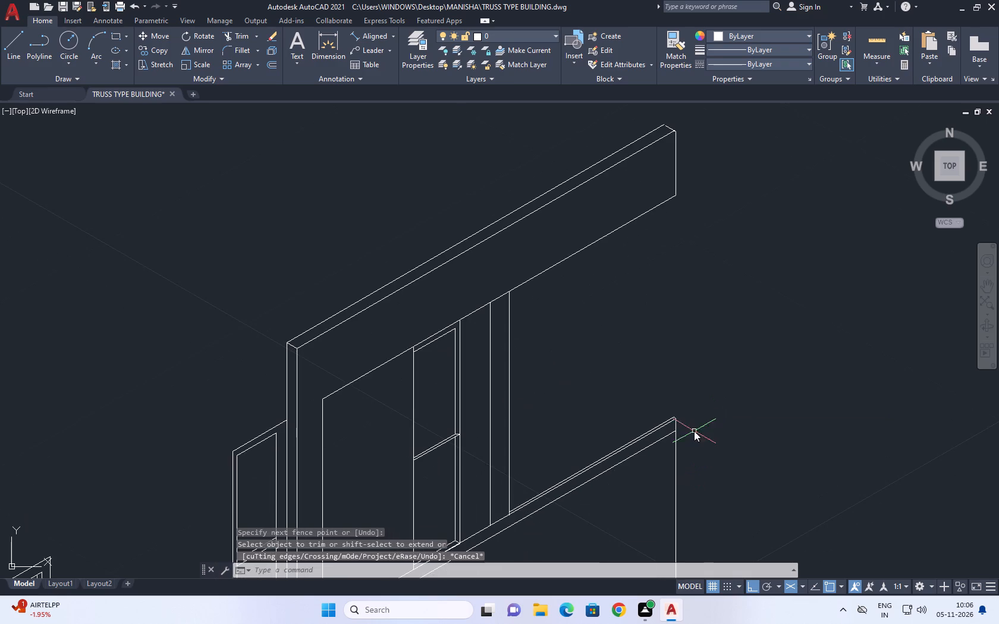
{"action": "key", "text": "space"}
{"action": "scroll", "coordinate": [632, 418], "scroll_direction": "up", "scroll_amount": 3}
{"action": "left_click", "coordinate": [803, 427]}
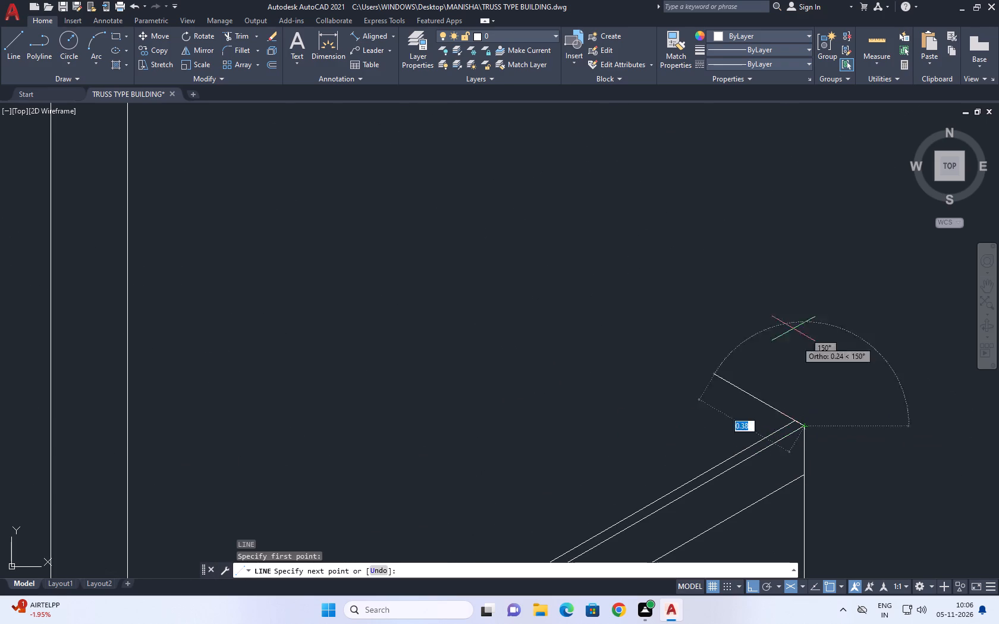
{"action": "scroll", "coordinate": [787, 291], "scroll_direction": "down", "scroll_amount": 3}
{"action": "middle_click_drag", "start_coordinate": [788, 279], "coordinate": [711, 305]}
{"action": "key", "text": "F5"}
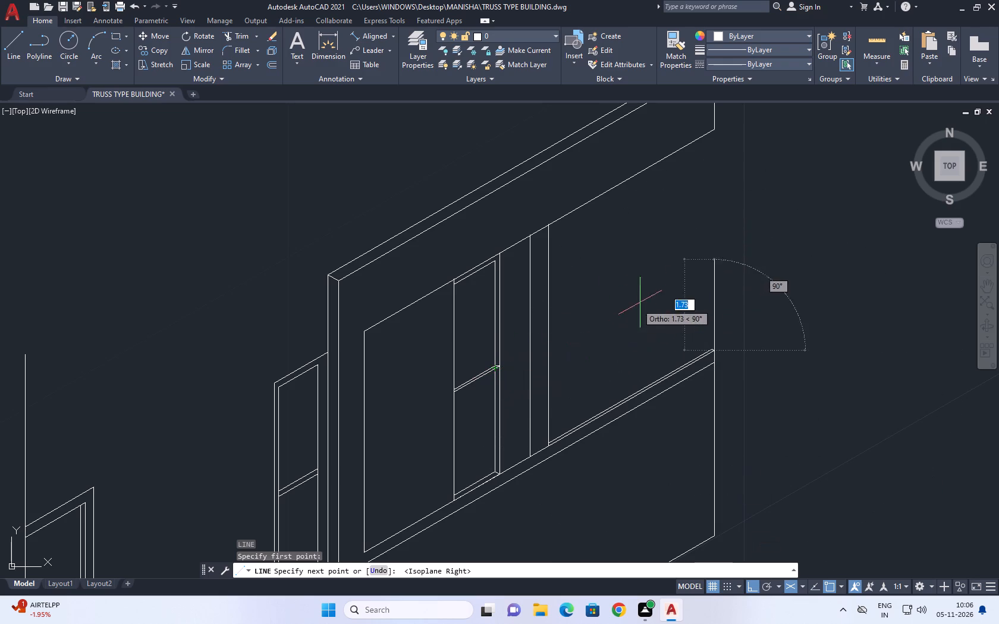
{"action": "left_click", "coordinate": [711, 261]}
{"action": "right_click", "coordinate": [654, 279]}
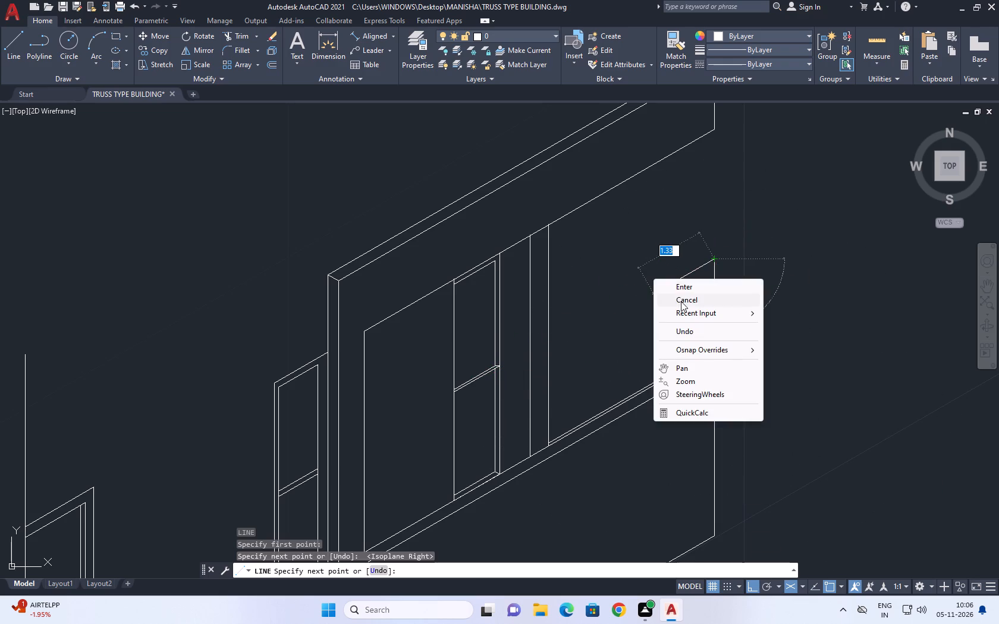
{"action": "left_click", "coordinate": [681, 301]}
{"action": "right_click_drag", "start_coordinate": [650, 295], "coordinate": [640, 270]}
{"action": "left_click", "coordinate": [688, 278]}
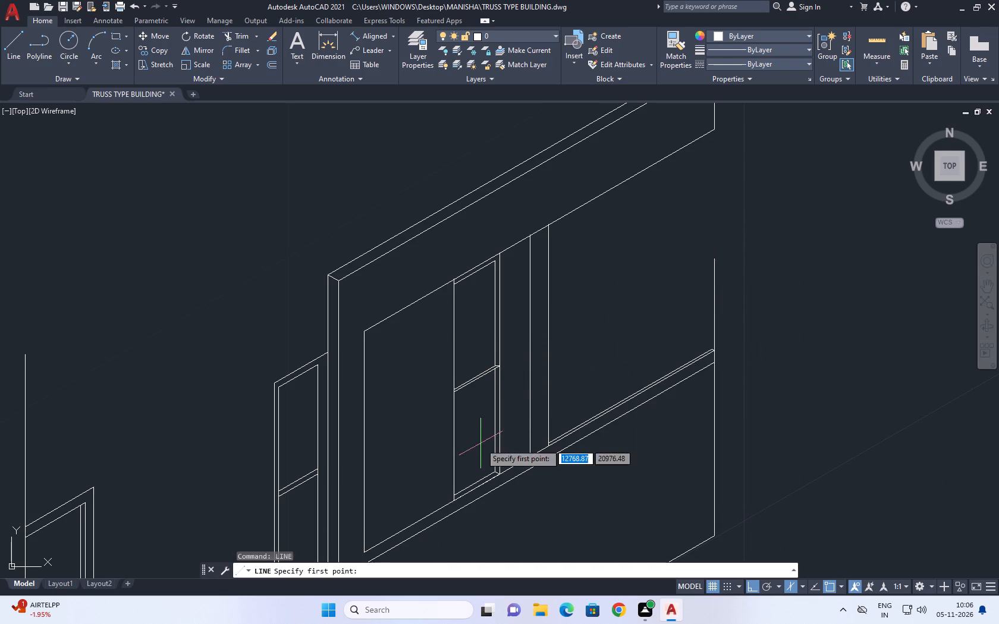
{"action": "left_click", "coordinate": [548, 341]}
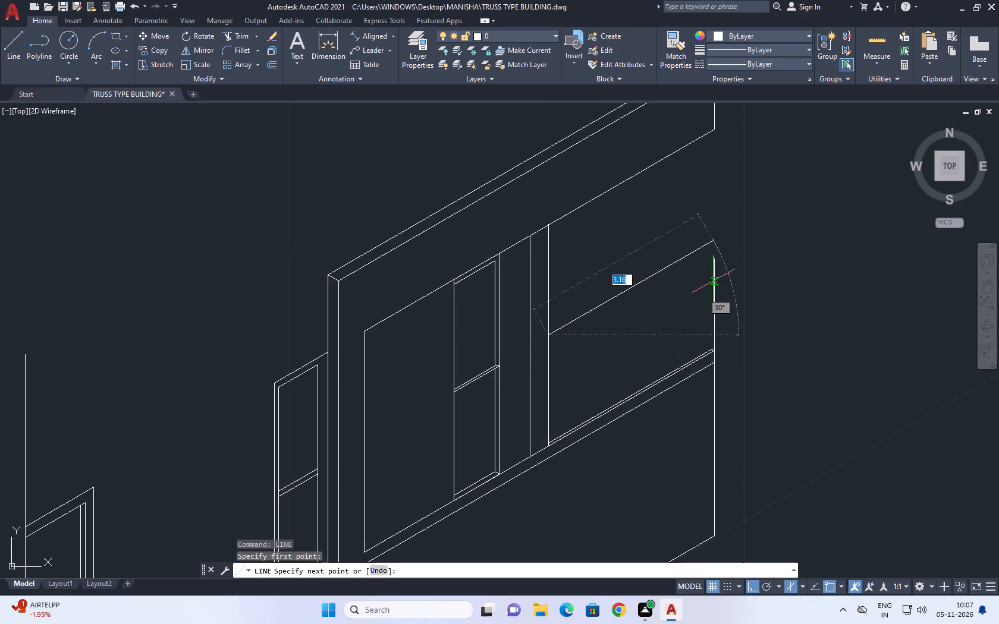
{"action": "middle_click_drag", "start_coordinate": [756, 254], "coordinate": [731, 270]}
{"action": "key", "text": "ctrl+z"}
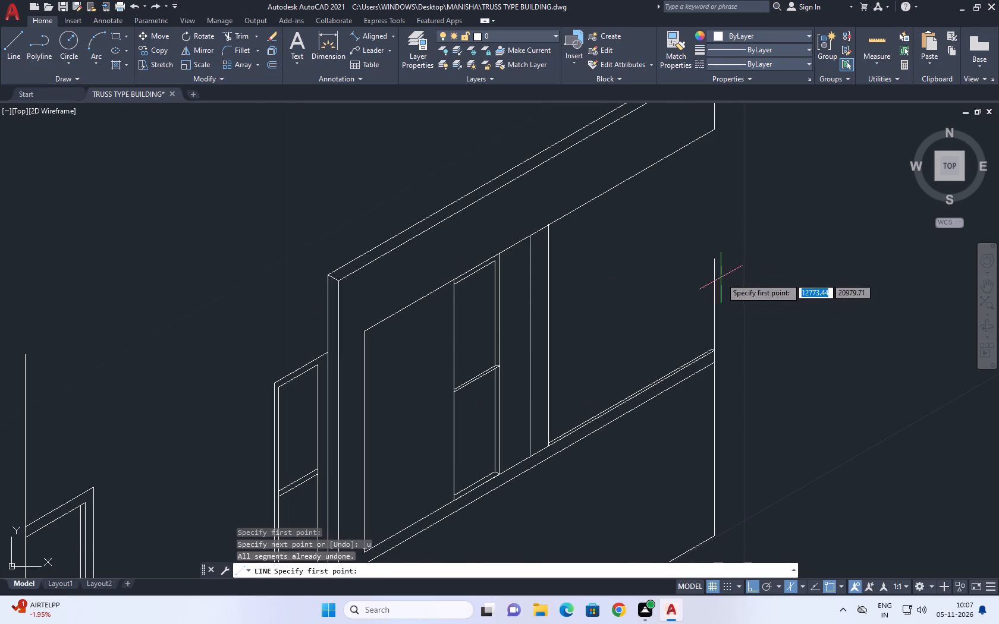
Draw a 30° line from the opening's vertical frame line across the opening and past the far vertical line.
{"action": "left_click", "coordinate": [547, 355]}
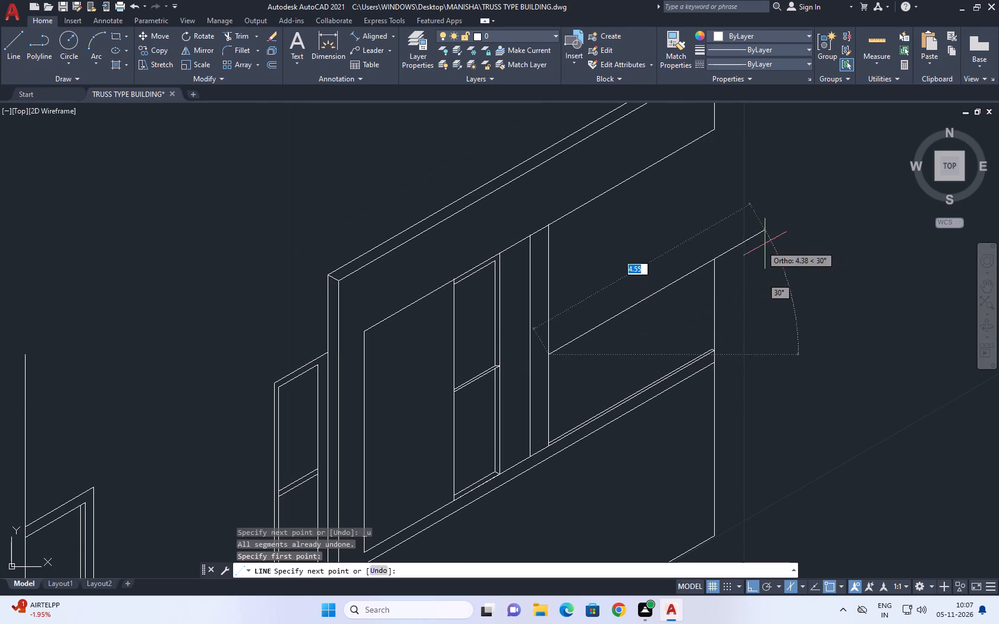
{"action": "left_click", "coordinate": [779, 235]}
{"action": "key", "text": "Escape"}
Trim the new 30° line's overhanging end beyond the far vertical line.
{"action": "type", "text": "TR"}
{"action": "key", "text": "space"}
{"action": "left_click_drag", "start_coordinate": [749, 262], "coordinate": [743, 254]}
{"action": "left_click", "coordinate": [727, 221]}
{"action": "key", "text": "Escape"}
Fillet the 30° line and the far vertical line with radius 0 into a sharp corner.
{"action": "scroll", "coordinate": [709, 259], "scroll_direction": "up", "scroll_amount": 6}
{"action": "middle_click_drag", "start_coordinate": [708, 256], "coordinate": [715, 279]}
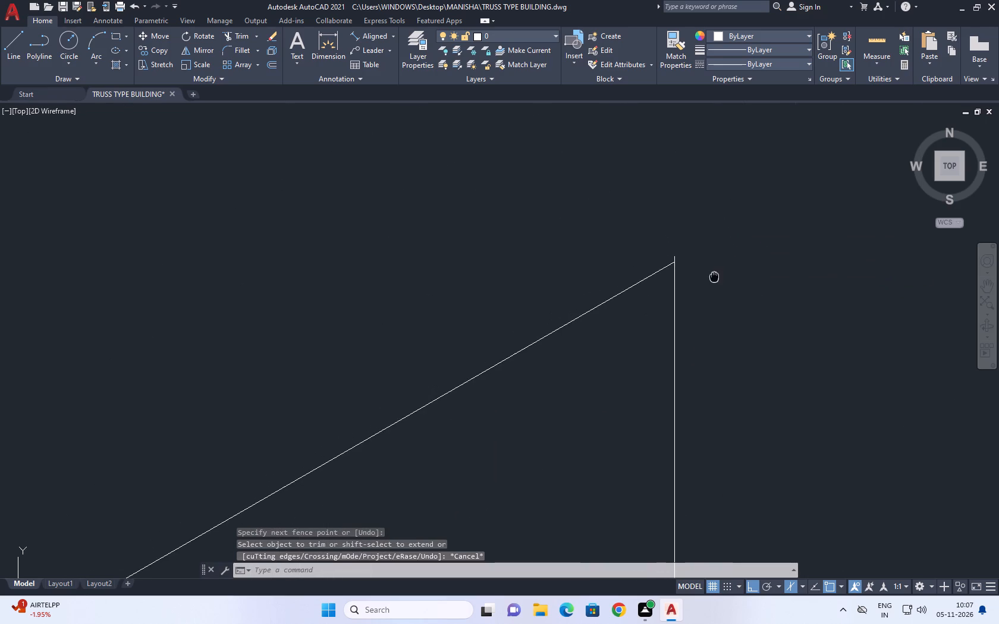
{"action": "middle_click_drag", "start_coordinate": [715, 279], "coordinate": [716, 280]}
{"action": "key", "text": "f"}
{"action": "key", "text": "space"}
{"action": "left_click", "coordinate": [669, 272]}
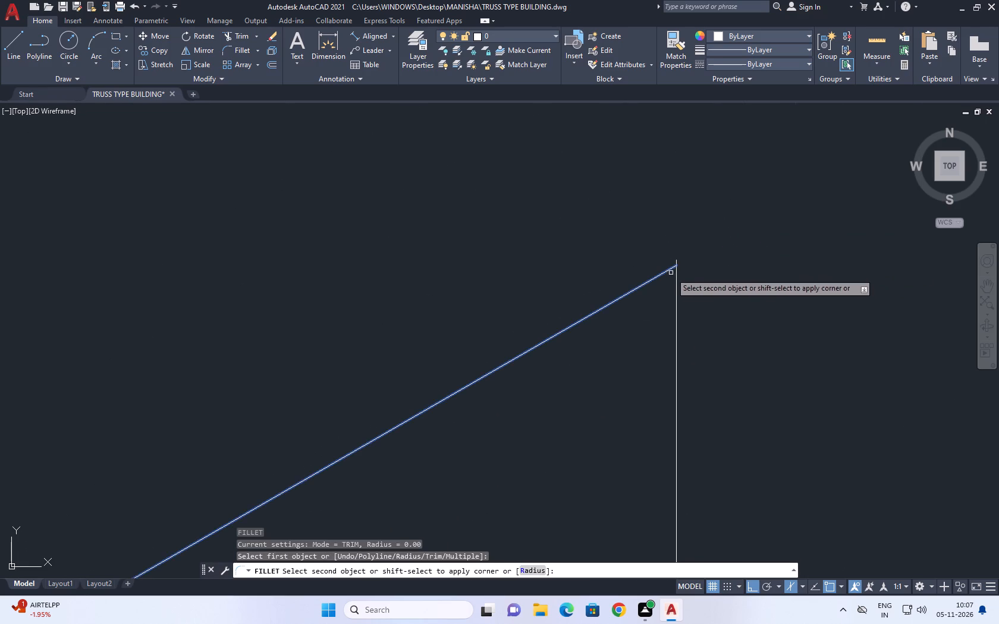
{"action": "left_click", "coordinate": [674, 279]}
{"action": "left_click", "coordinate": [677, 285]}
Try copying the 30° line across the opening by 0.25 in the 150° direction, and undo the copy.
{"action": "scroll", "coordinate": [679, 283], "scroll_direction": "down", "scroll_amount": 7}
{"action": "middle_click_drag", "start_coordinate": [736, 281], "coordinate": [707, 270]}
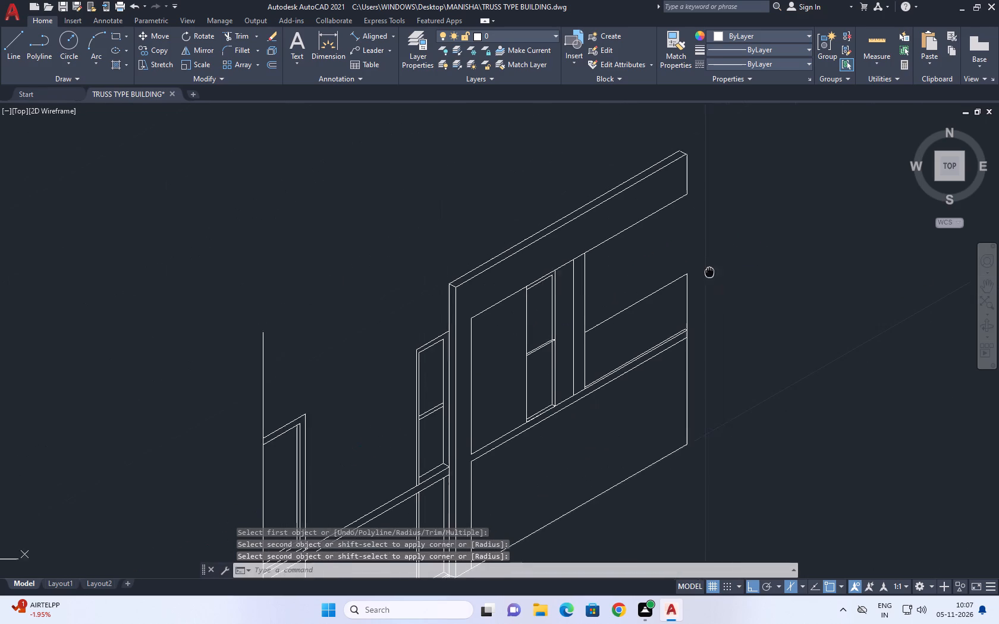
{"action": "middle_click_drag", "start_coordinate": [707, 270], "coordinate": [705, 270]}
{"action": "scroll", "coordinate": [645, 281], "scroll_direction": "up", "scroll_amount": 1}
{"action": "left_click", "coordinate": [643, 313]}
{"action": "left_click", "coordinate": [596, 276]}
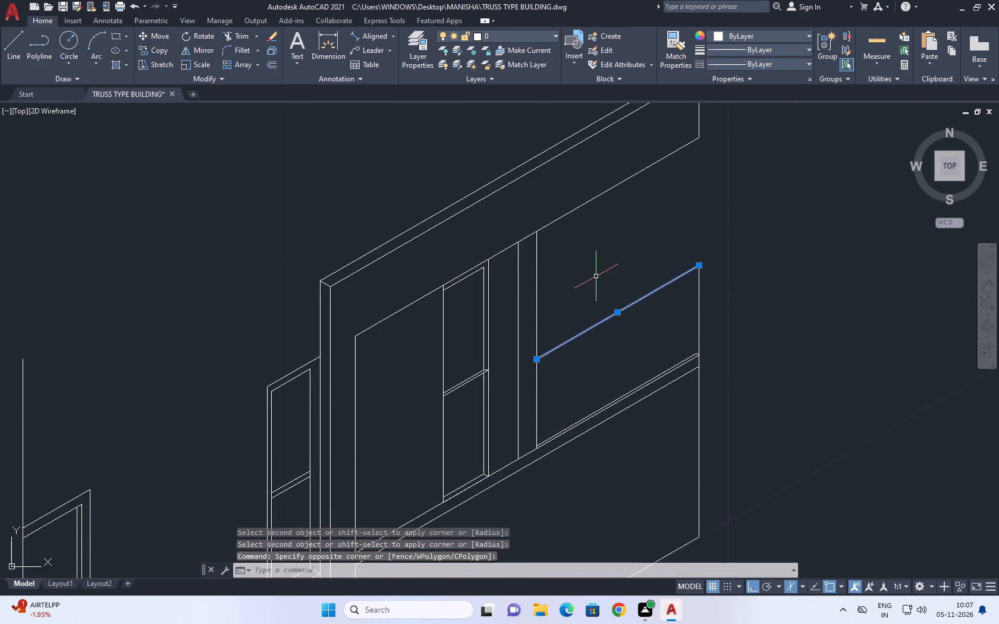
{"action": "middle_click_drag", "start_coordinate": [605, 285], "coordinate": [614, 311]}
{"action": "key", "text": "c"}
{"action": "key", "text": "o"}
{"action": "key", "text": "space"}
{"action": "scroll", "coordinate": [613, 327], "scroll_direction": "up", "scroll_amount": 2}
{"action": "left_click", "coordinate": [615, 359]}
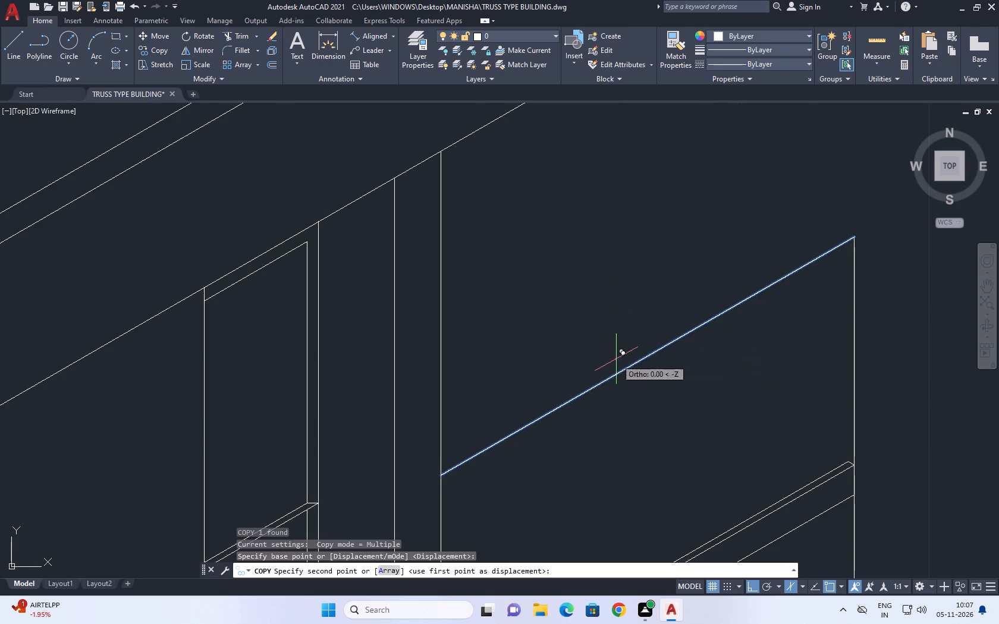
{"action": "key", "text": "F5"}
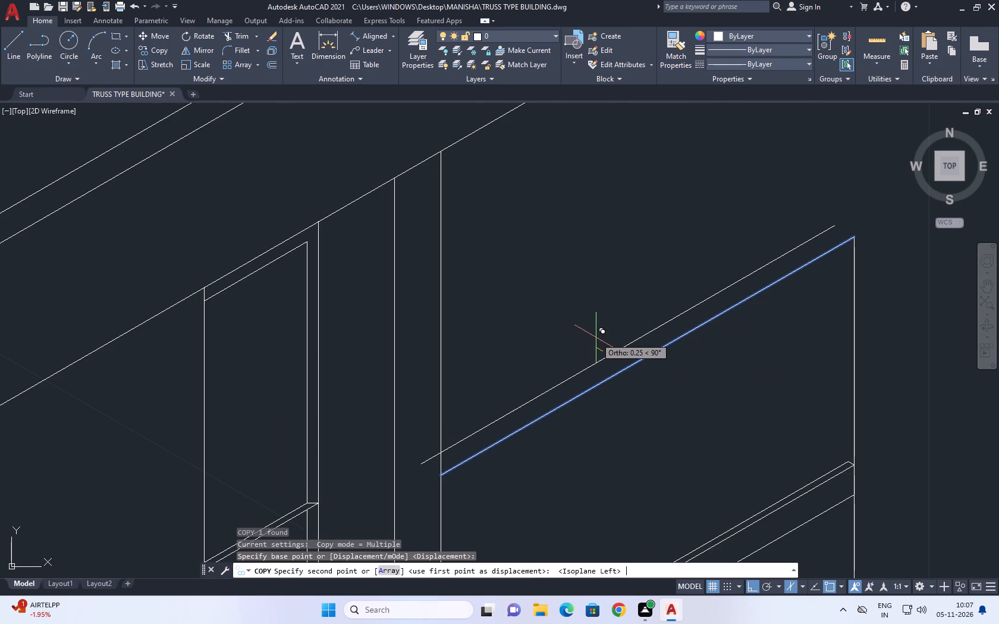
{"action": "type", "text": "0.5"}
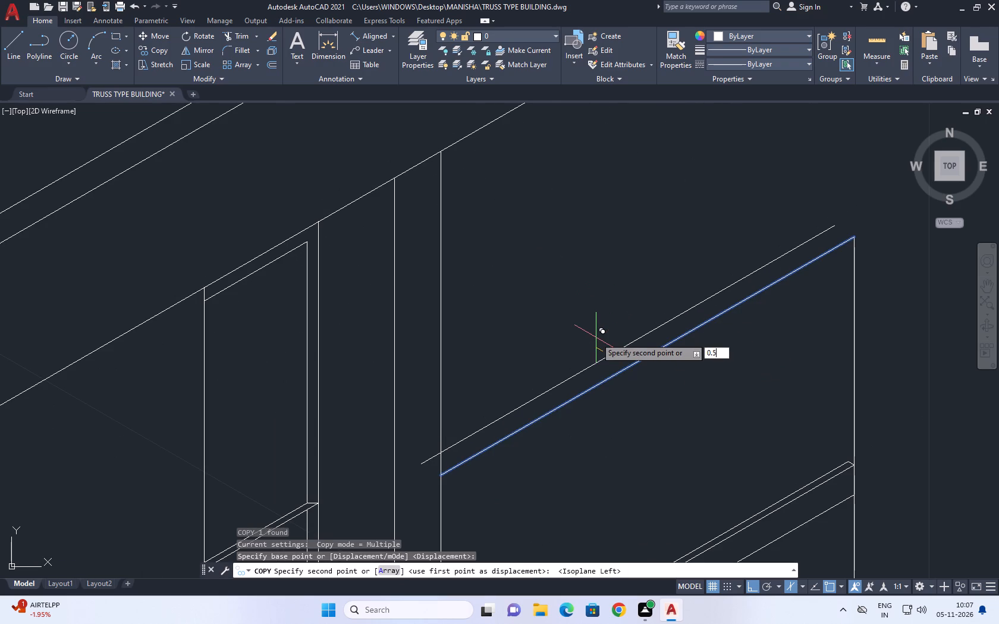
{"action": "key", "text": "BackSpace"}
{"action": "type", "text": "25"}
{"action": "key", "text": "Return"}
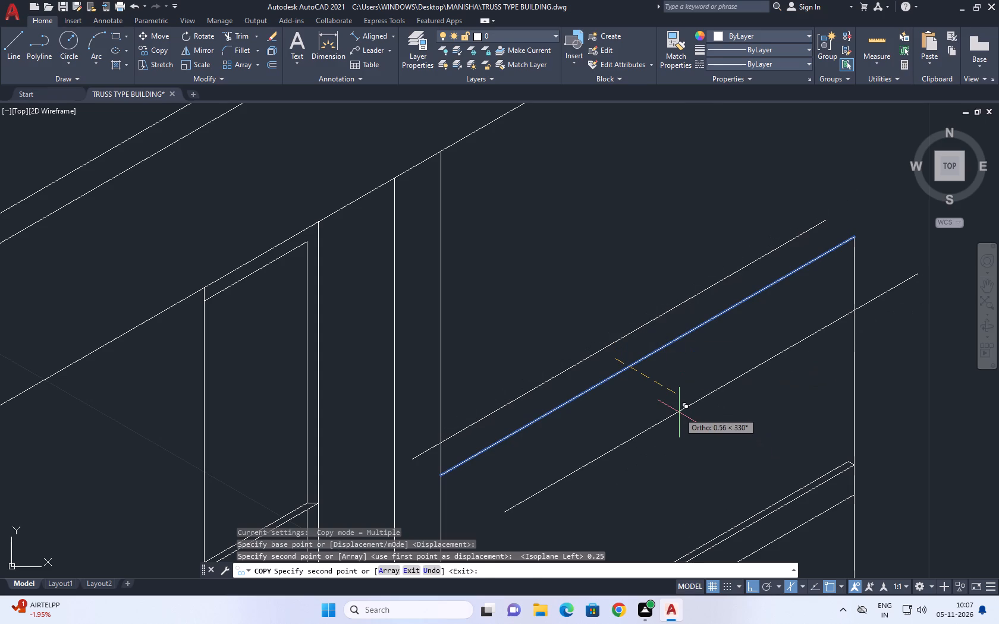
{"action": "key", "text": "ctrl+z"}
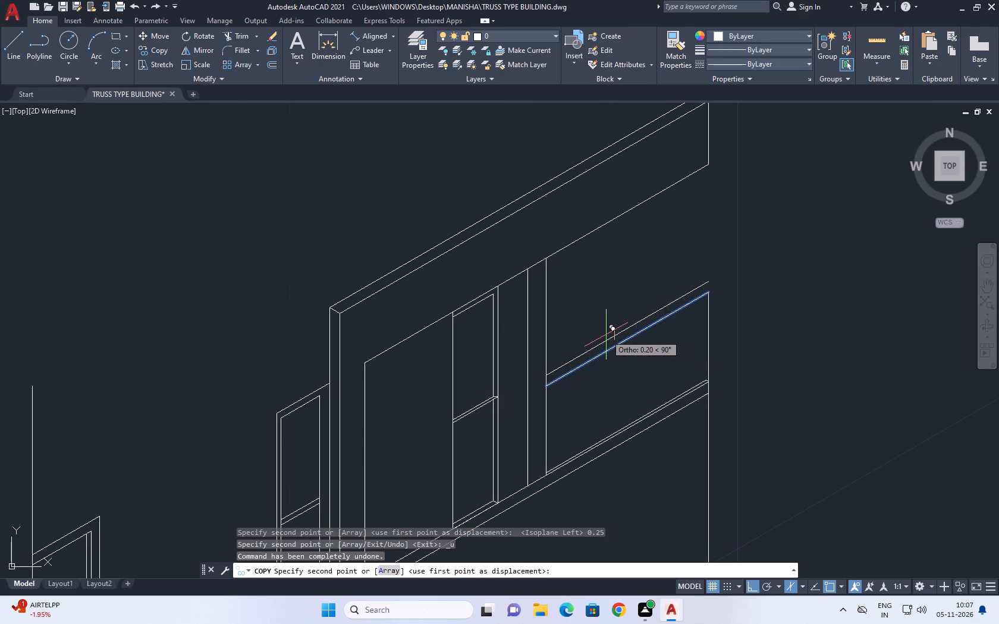
Copy the 30° line across the opening by 0.1 in the 150° direction on the left isoplane.
{"action": "key", "text": "F5"}
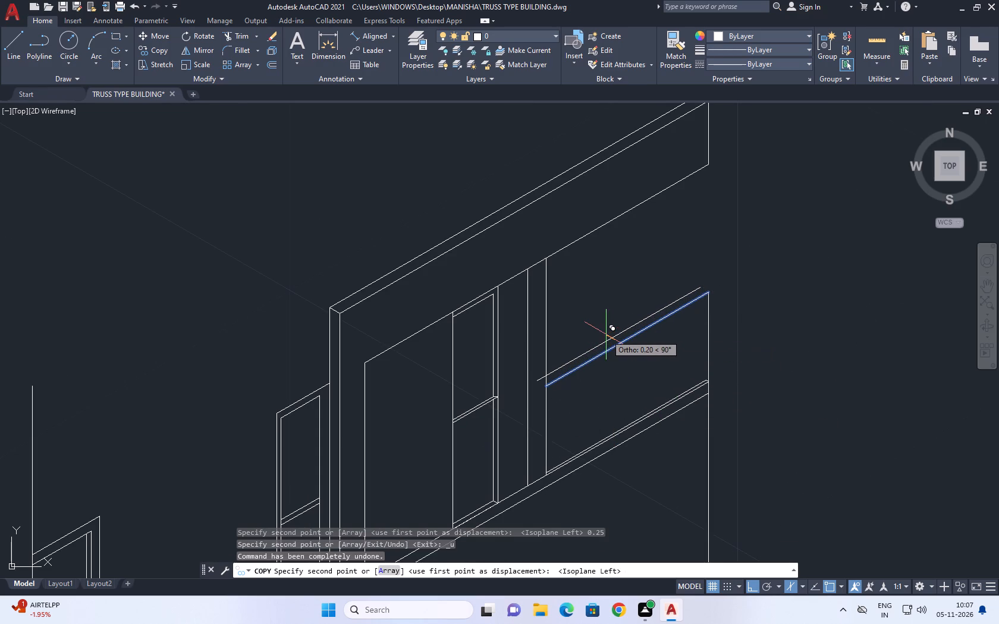
{"action": "type", "text": "0.1"}
{"action": "key", "text": "Return"}
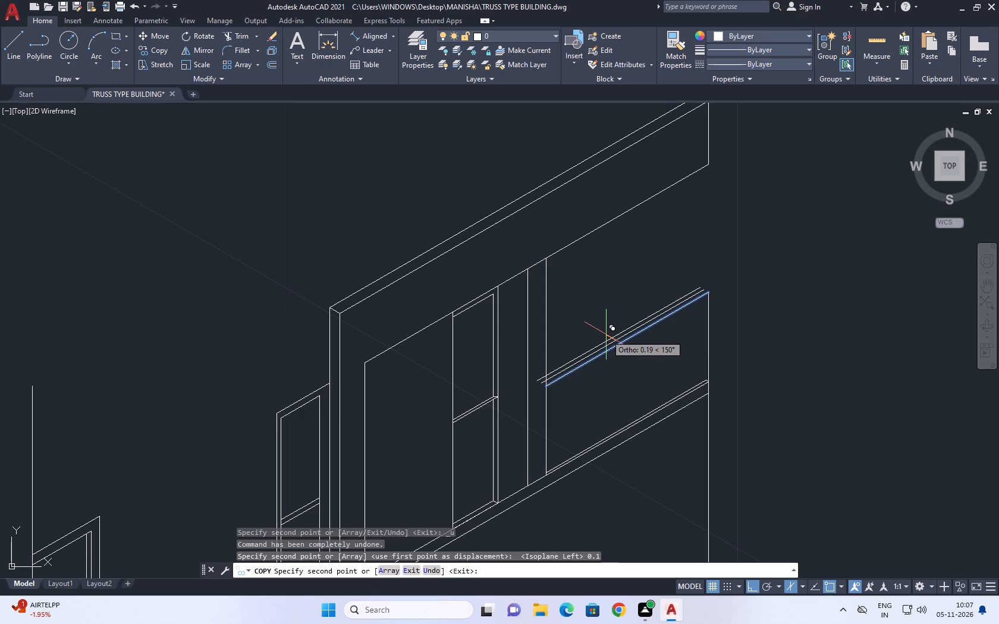
{"action": "key", "text": "Escape"}
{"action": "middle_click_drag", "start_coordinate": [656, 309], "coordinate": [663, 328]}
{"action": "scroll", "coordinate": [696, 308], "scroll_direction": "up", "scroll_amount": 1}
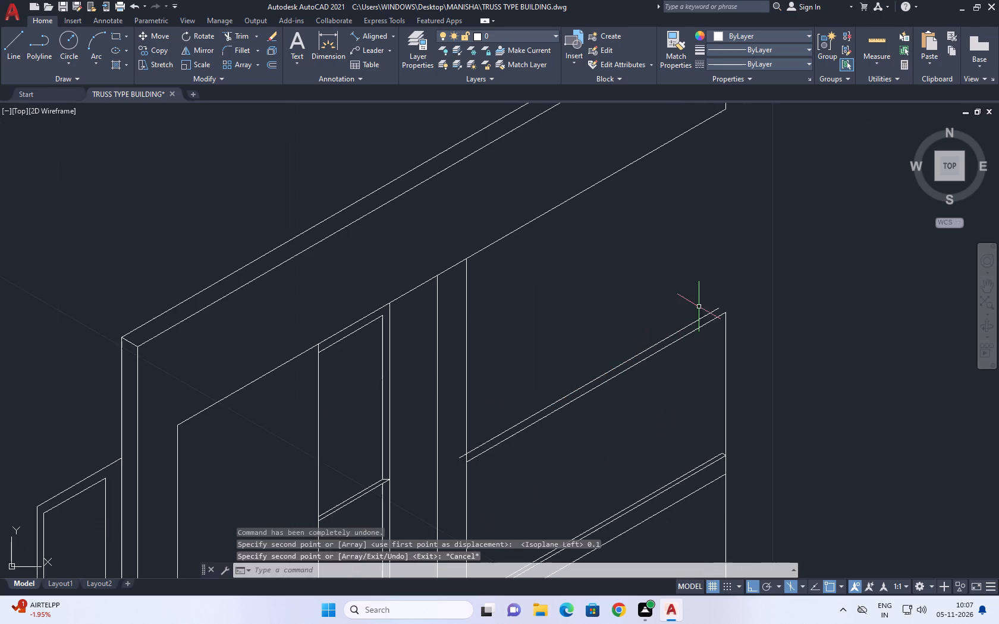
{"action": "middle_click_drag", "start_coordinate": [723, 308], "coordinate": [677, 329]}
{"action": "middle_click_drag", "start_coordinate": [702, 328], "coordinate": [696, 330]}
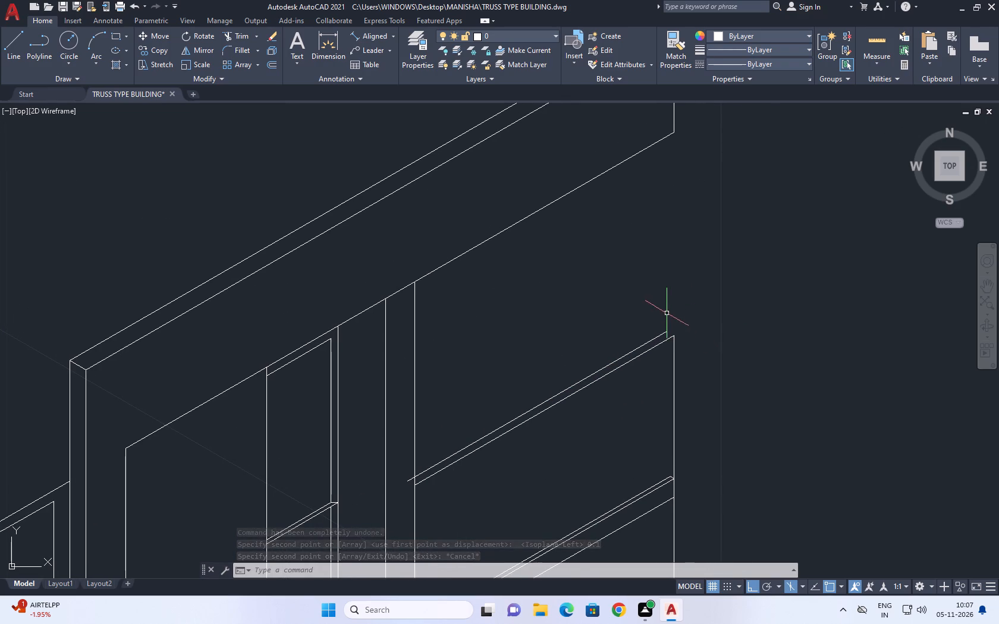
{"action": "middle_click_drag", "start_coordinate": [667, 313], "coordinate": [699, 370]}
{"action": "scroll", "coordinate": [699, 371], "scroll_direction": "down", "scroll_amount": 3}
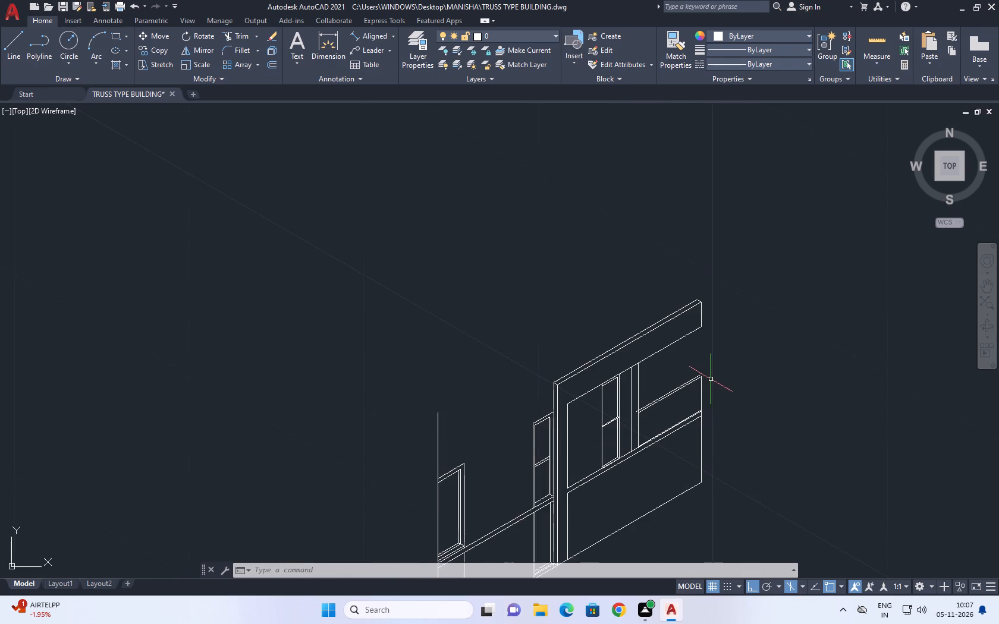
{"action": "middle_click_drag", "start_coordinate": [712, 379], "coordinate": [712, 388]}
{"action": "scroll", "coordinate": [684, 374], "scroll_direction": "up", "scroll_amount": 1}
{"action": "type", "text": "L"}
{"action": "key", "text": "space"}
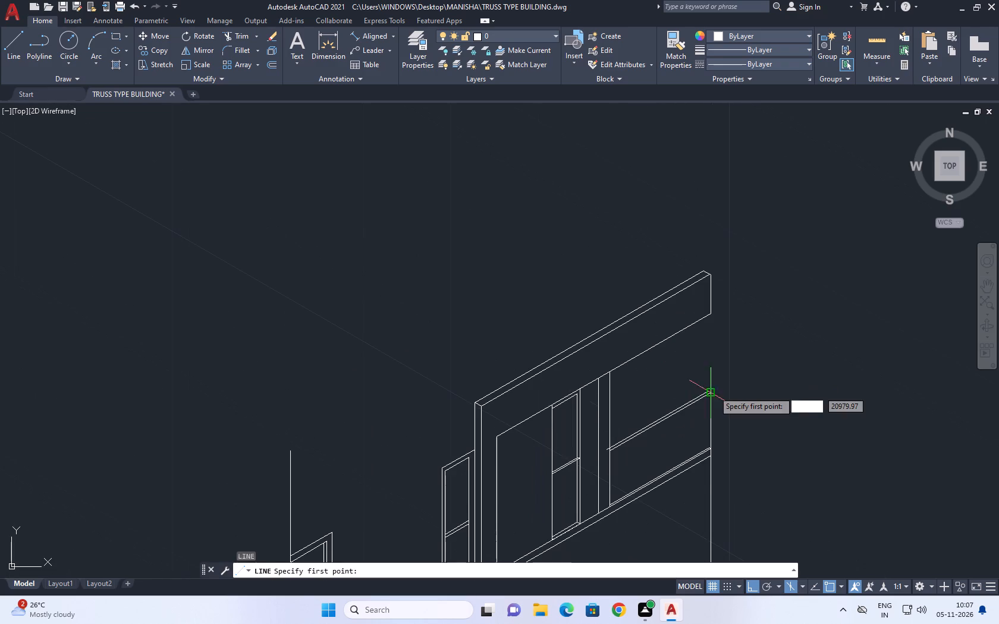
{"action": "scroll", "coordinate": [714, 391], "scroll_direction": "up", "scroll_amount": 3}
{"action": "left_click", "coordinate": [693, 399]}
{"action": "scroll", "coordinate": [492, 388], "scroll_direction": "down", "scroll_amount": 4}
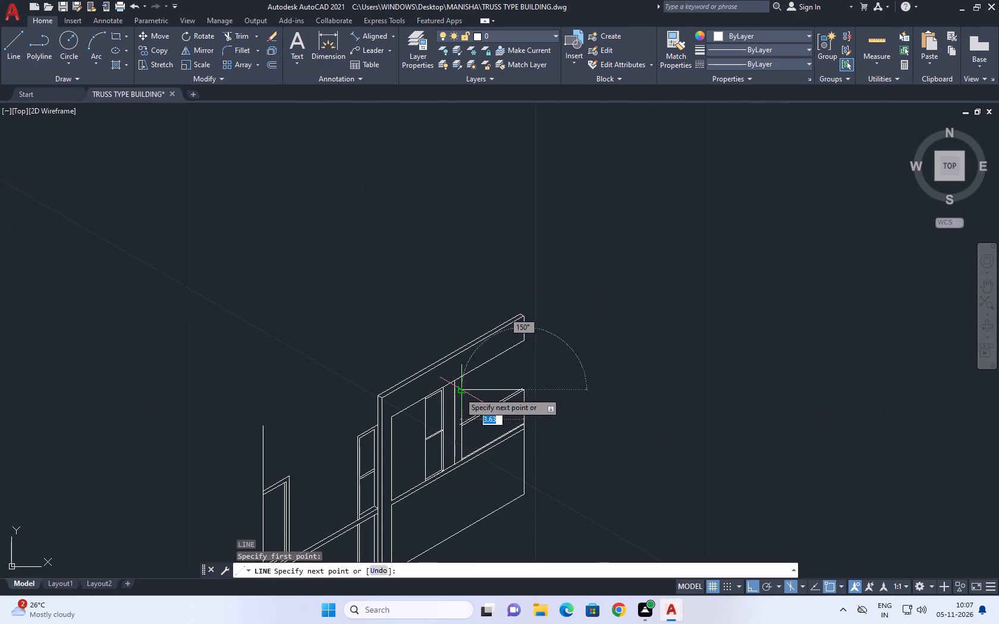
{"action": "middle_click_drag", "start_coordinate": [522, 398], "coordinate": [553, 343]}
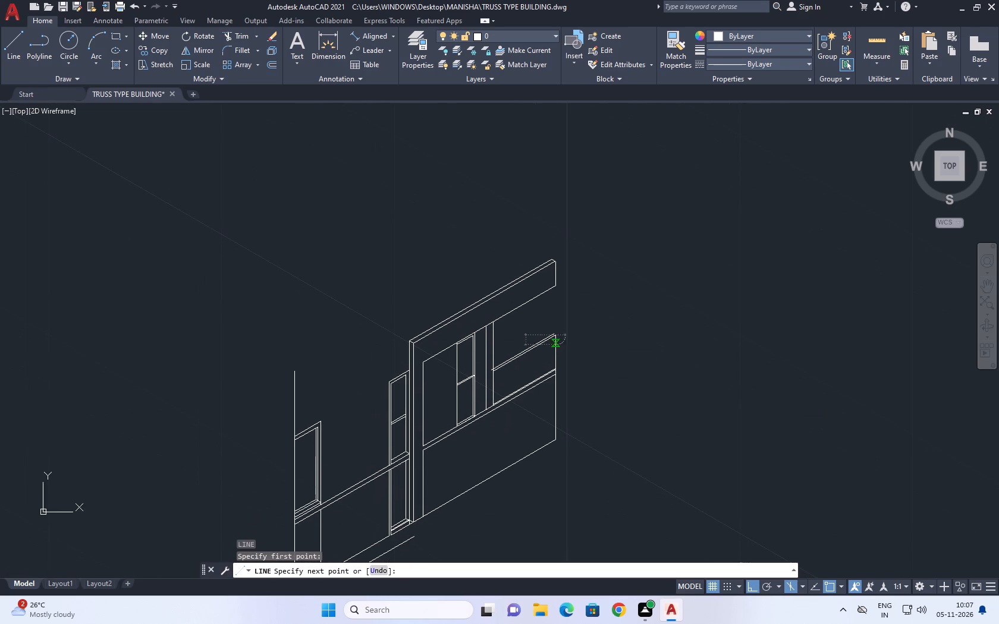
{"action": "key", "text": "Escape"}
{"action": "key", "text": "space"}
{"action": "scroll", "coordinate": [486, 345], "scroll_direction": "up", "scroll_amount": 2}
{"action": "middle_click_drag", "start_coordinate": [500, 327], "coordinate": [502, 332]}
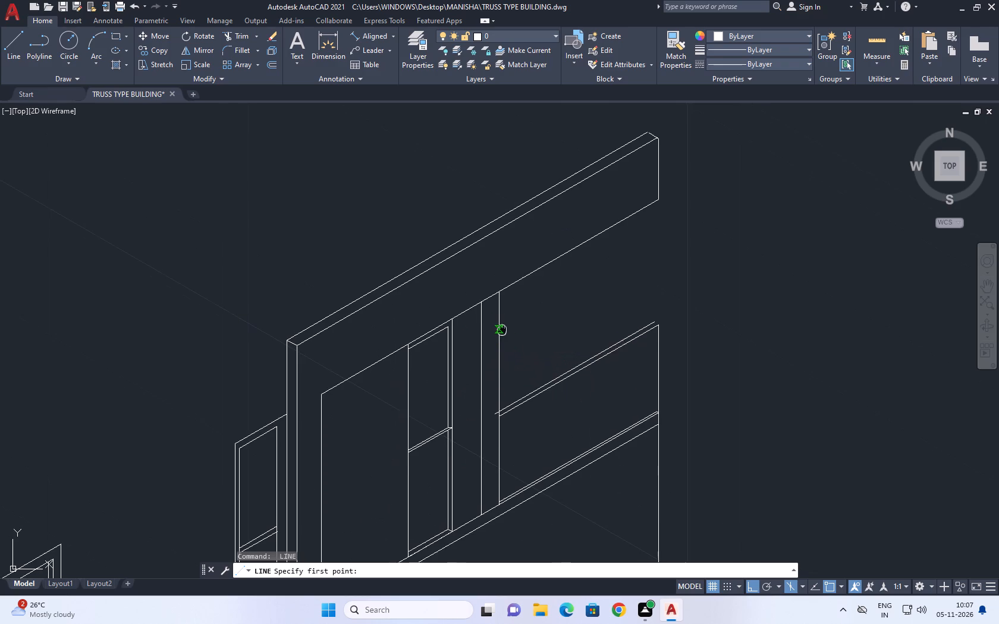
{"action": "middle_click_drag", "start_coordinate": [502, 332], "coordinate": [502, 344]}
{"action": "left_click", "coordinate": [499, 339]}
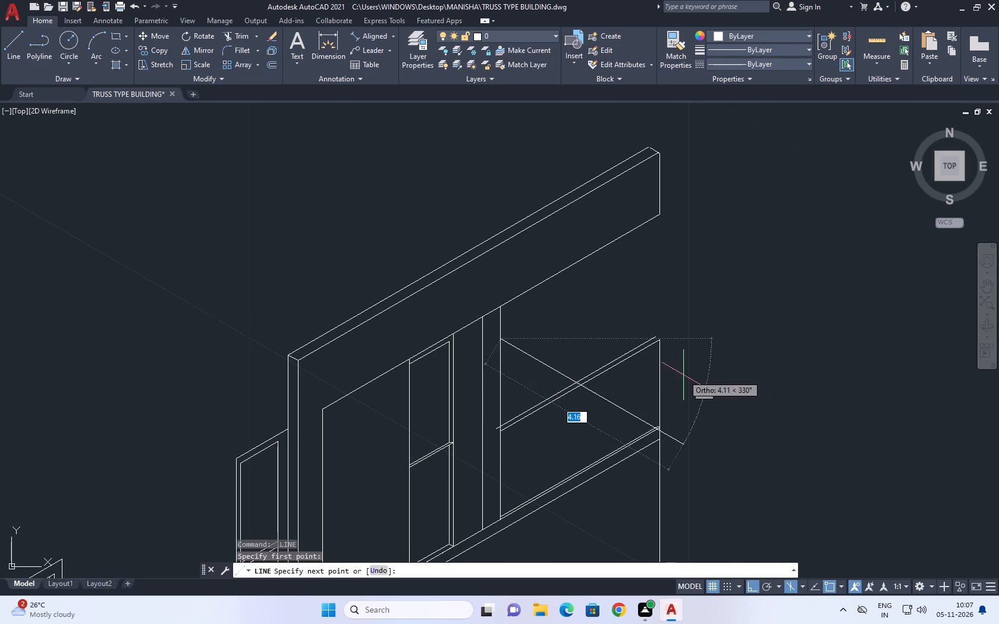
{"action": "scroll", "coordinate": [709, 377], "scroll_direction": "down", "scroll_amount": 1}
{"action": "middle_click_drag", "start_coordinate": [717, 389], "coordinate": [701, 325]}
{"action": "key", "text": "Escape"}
Draw a slanted line about 3.1 long from the opening's vertical frame line to the copied 30° line's far end.
{"action": "key", "text": "space"}
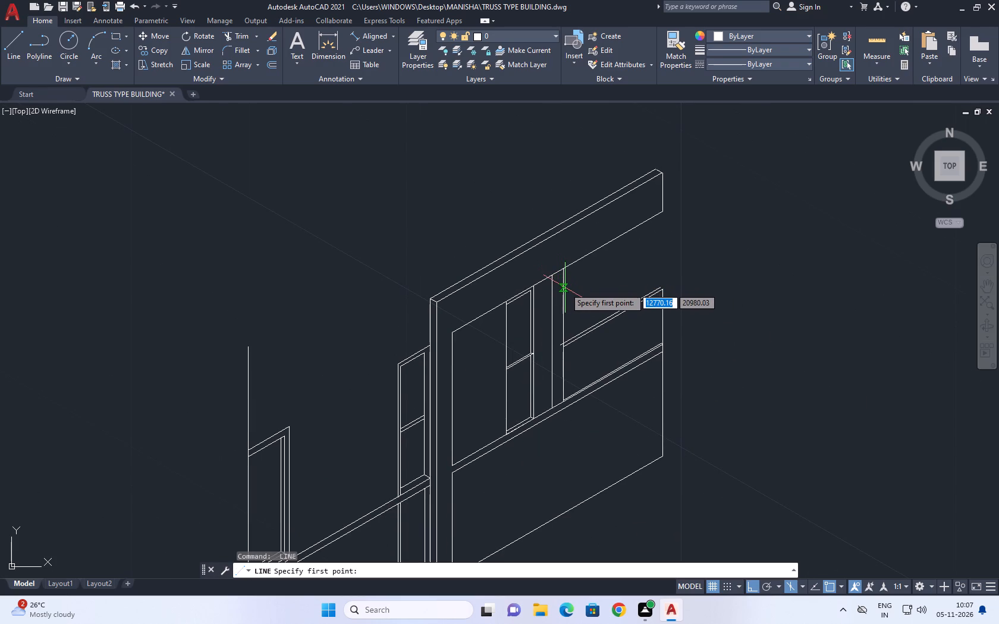
{"action": "left_click", "coordinate": [563, 297]}
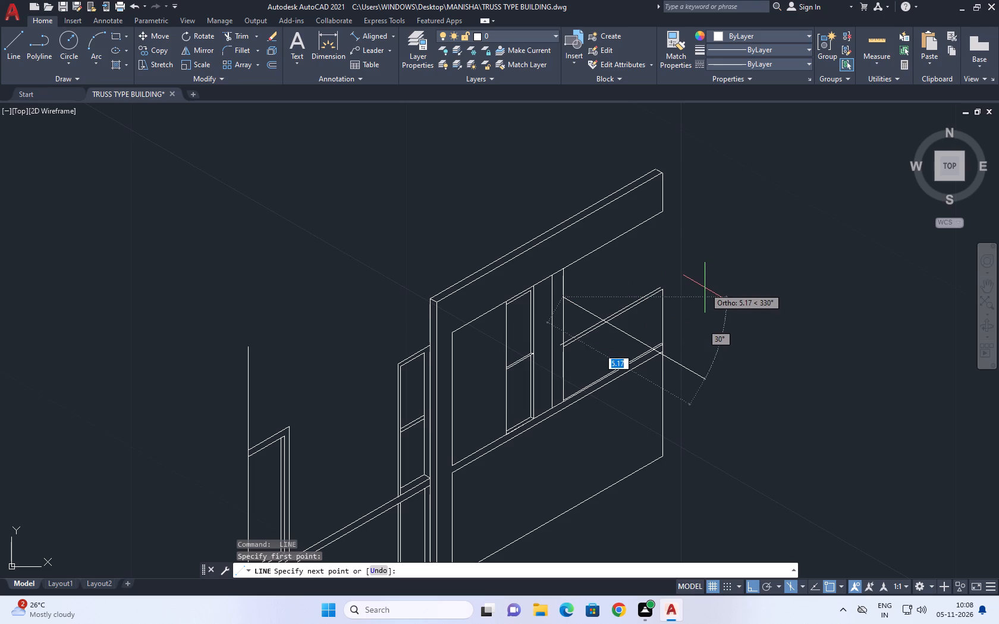
{"action": "scroll", "coordinate": [657, 281], "scroll_direction": "up", "scroll_amount": 2}
{"action": "left_click", "coordinate": [657, 295]}
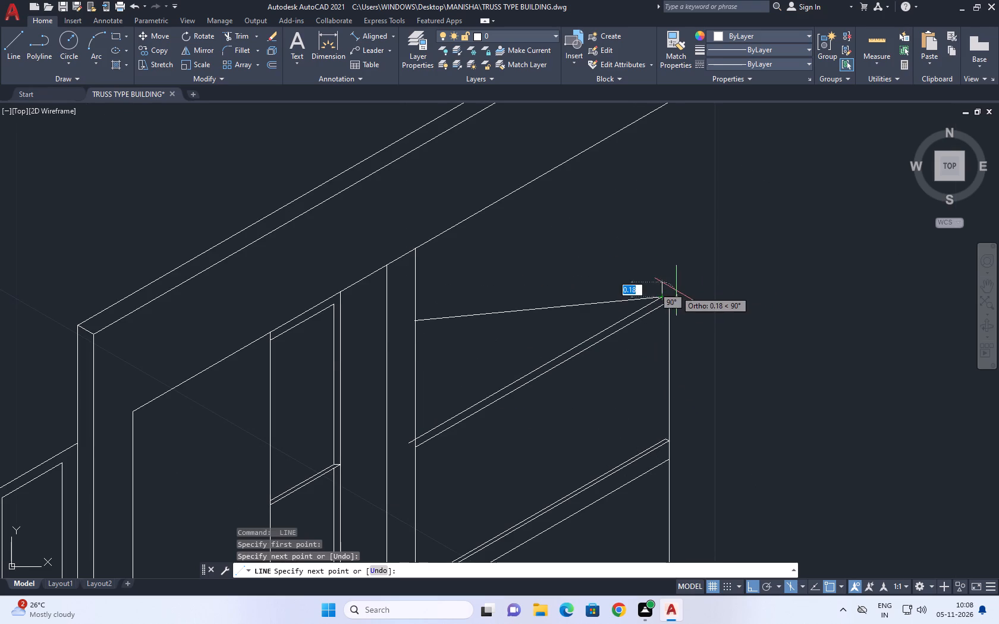
{"action": "scroll", "coordinate": [681, 291], "scroll_direction": "down", "scroll_amount": 1}
{"action": "key", "text": "Escape"}
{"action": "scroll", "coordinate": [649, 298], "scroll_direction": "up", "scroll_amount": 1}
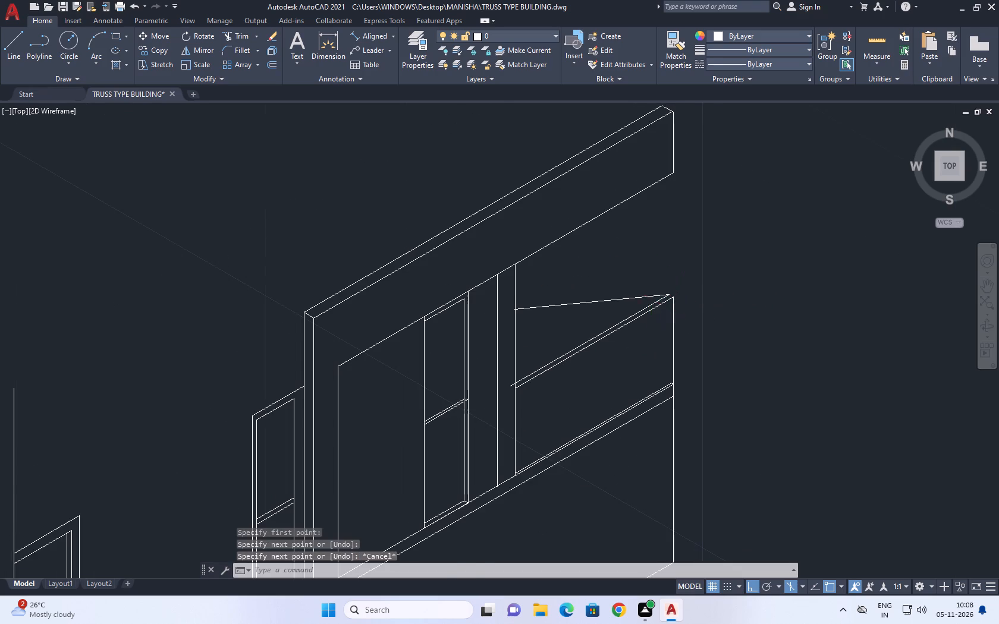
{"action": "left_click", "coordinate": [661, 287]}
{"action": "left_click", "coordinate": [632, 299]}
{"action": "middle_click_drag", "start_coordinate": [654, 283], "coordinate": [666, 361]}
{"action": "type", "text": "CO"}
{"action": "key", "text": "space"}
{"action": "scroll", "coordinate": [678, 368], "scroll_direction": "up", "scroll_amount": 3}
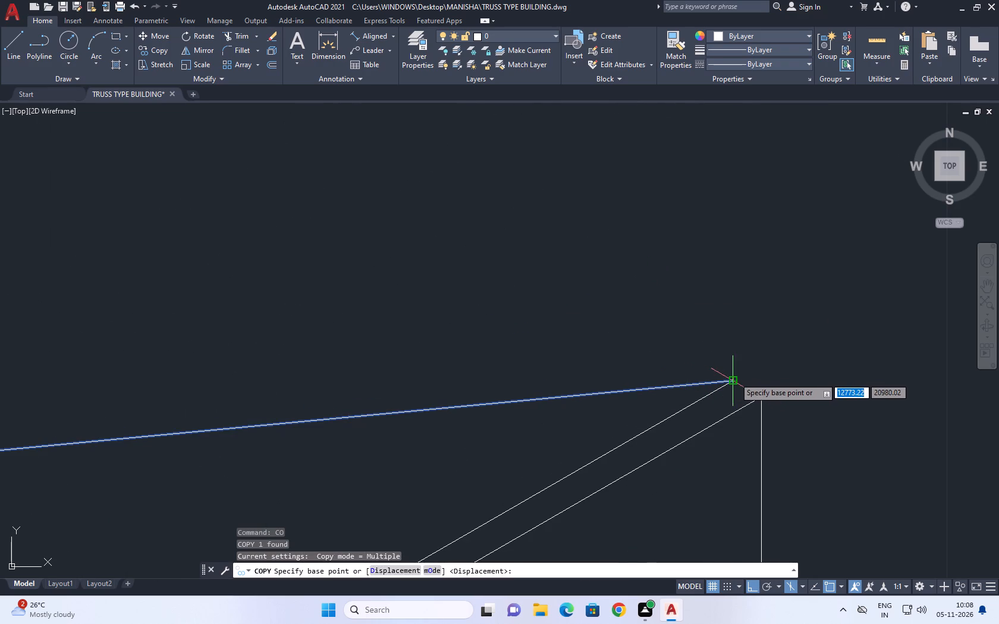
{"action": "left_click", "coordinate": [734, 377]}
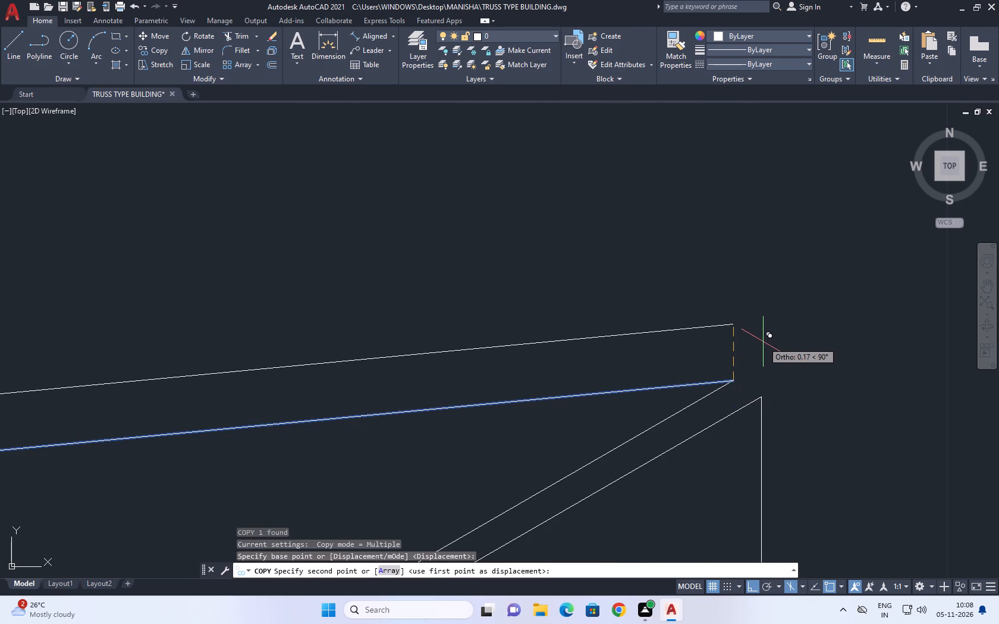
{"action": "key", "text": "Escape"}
Measure the gap between the far ends of the 30° line and its copy with an aligned dimension.
{"action": "scroll", "coordinate": [765, 405], "scroll_direction": "down", "scroll_amount": 1}
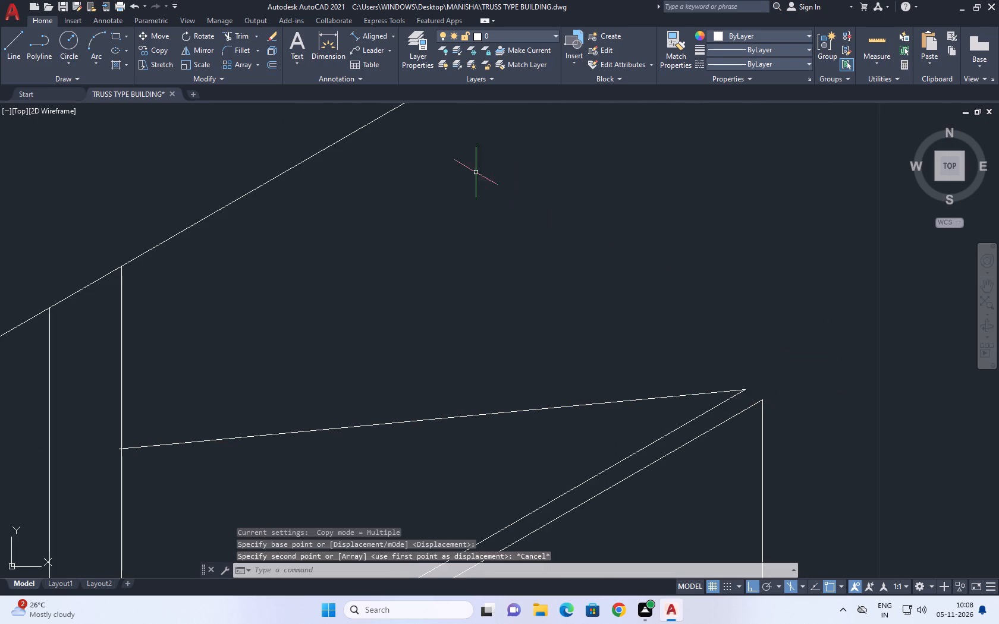
{"action": "left_click", "coordinate": [376, 38]}
{"action": "scroll", "coordinate": [783, 376], "scroll_direction": "up", "scroll_amount": 1}
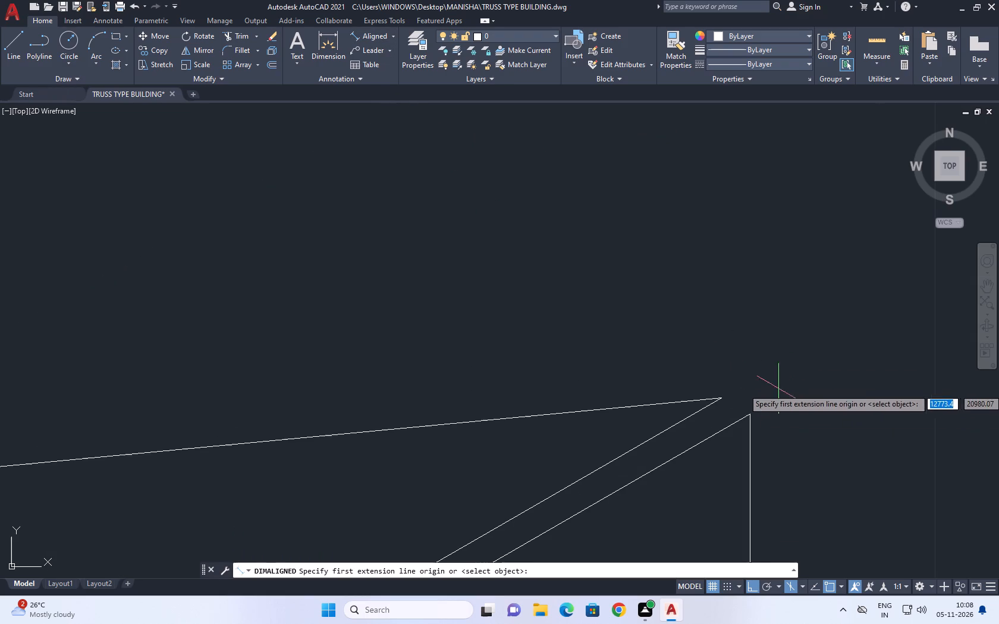
{"action": "left_click", "coordinate": [749, 409]}
{"action": "scroll", "coordinate": [719, 402], "scroll_direction": "up", "scroll_amount": 2}
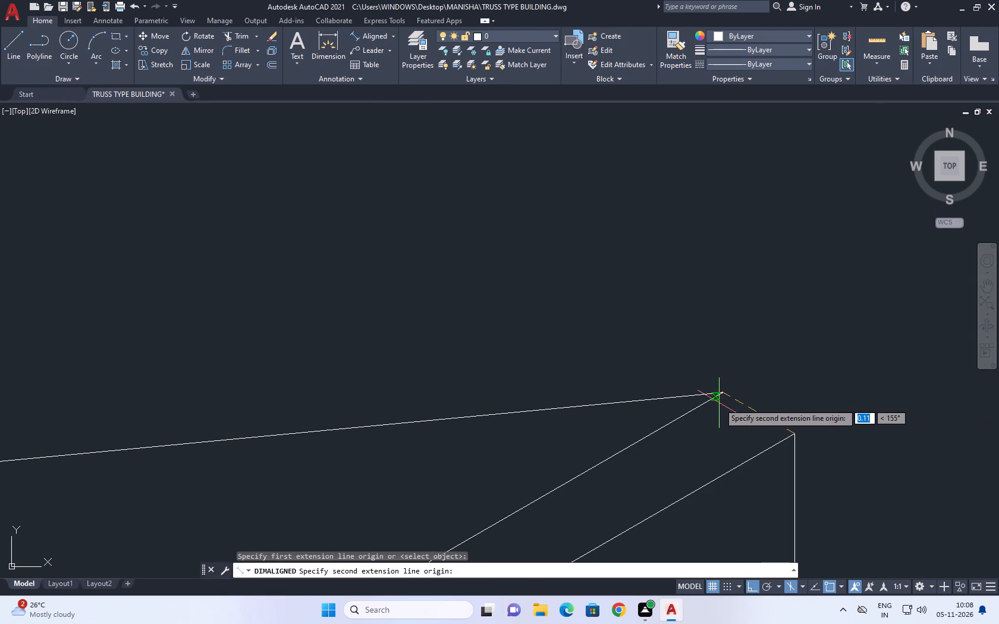
{"action": "left_click", "coordinate": [725, 394]}
{"action": "scroll", "coordinate": [725, 394], "scroll_direction": "down", "scroll_amount": 7}
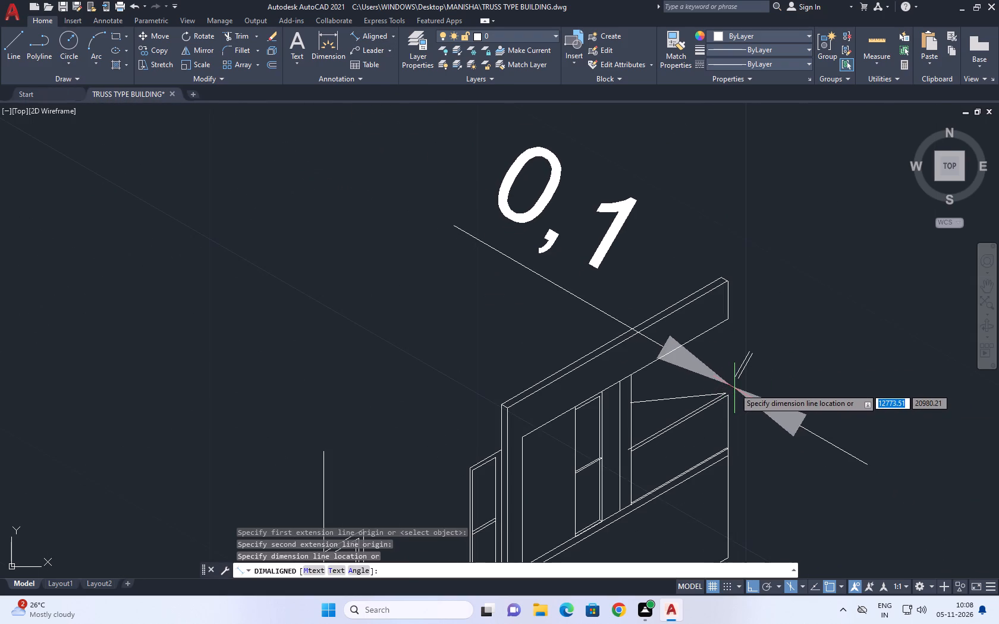
{"action": "key", "text": "Escape"}
Copy the opening's slanted line vertically upward by 0.1.
{"action": "scroll", "coordinate": [729, 389], "scroll_direction": "up", "scroll_amount": 3}
{"action": "left_click_drag", "start_coordinate": [681, 406], "coordinate": [676, 401]}
{"action": "left_click", "coordinate": [655, 373]}
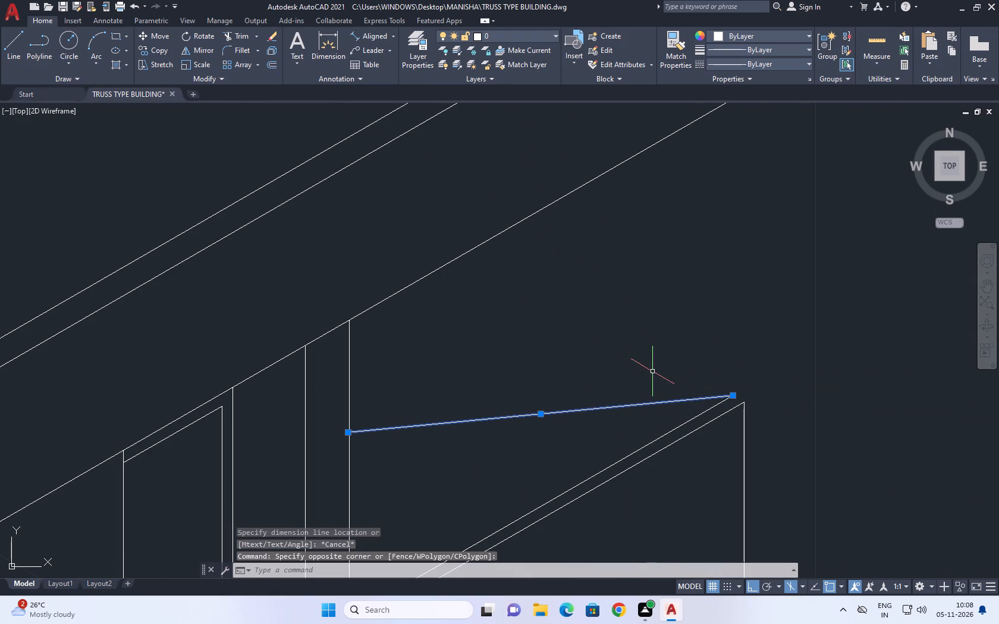
{"action": "key", "text": "c"}
{"action": "type", "text": "O"}
{"action": "key", "text": "space"}
{"action": "left_click", "coordinate": [662, 408]}
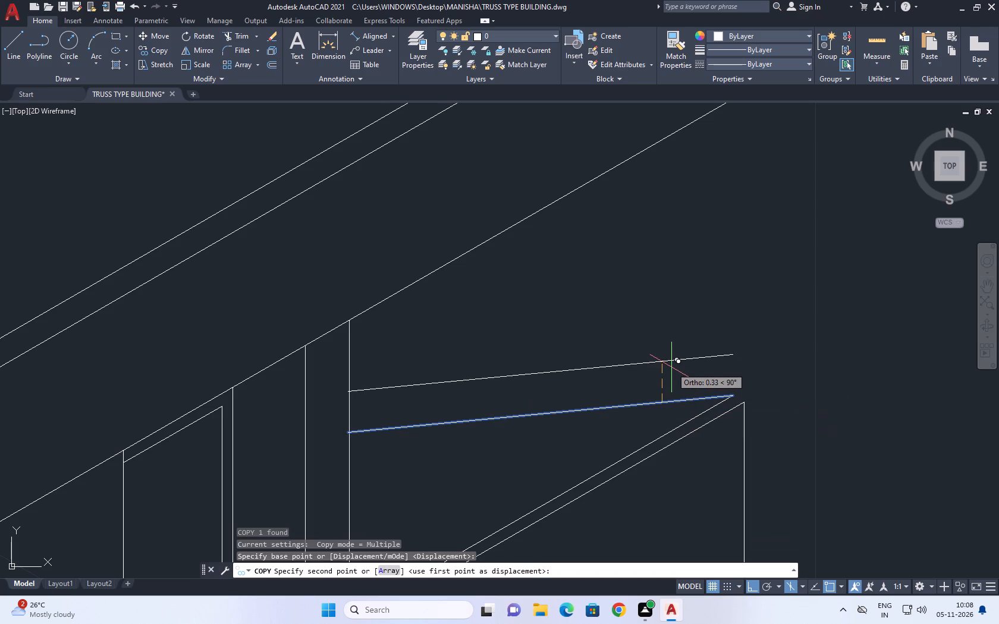
{"action": "type", "text": "0.1"}
{"action": "key", "text": "BackSpace"}
{"action": "type", "text": "01"}
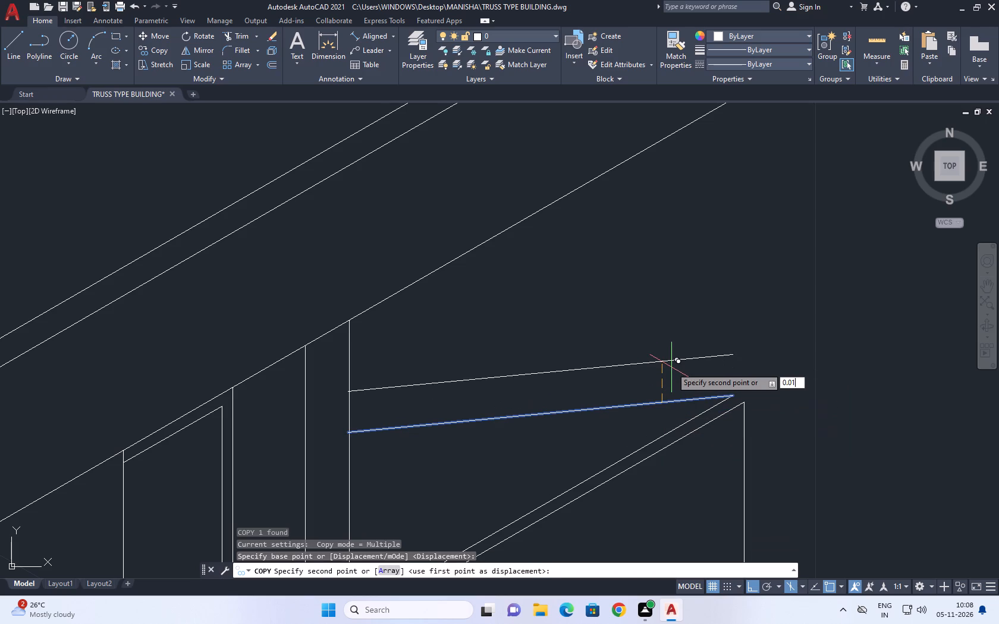
{"action": "key", "text": "Return"}
{"action": "key", "text": "ctrl+z"}
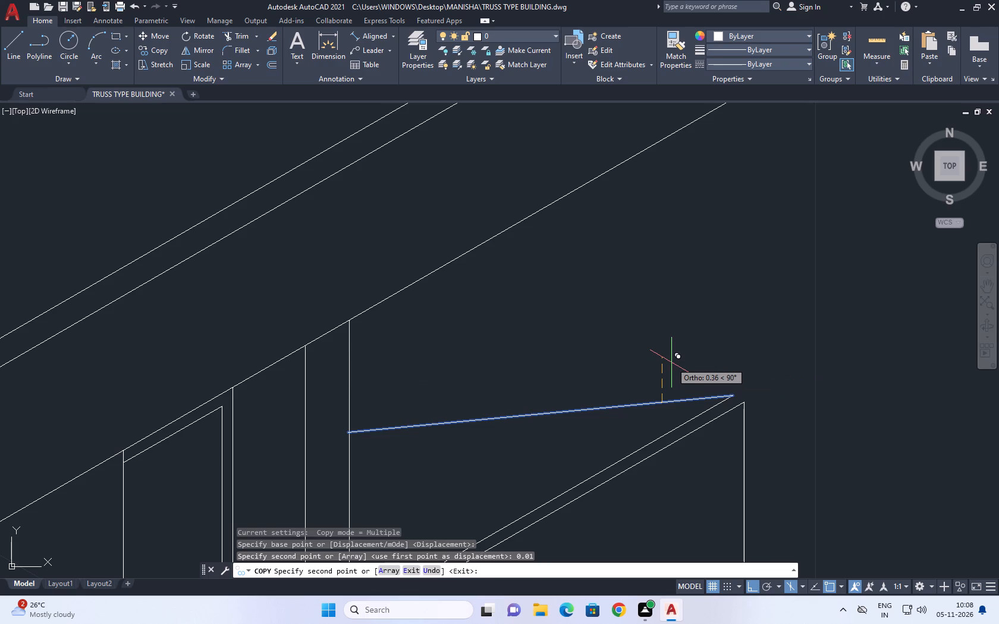
{"action": "type", "text": "0.1"}
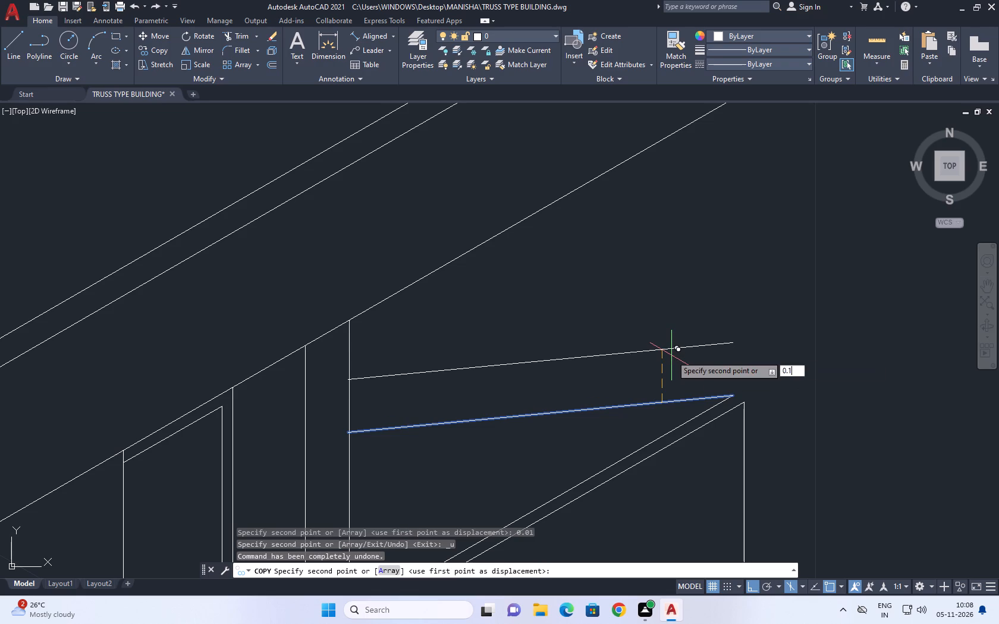
{"action": "key", "text": "Return"}
{"action": "key", "text": "Escape"}
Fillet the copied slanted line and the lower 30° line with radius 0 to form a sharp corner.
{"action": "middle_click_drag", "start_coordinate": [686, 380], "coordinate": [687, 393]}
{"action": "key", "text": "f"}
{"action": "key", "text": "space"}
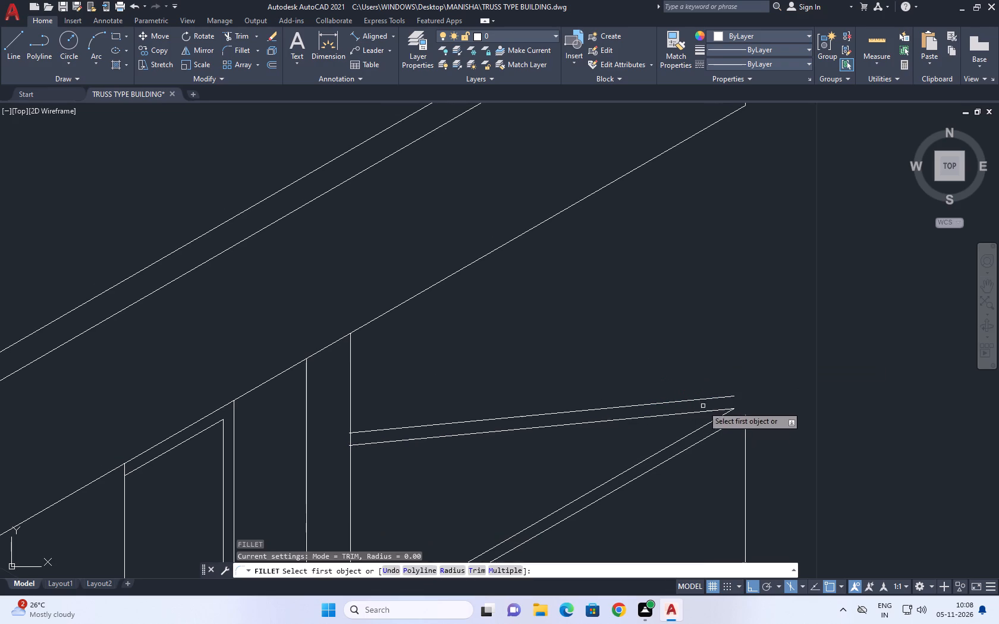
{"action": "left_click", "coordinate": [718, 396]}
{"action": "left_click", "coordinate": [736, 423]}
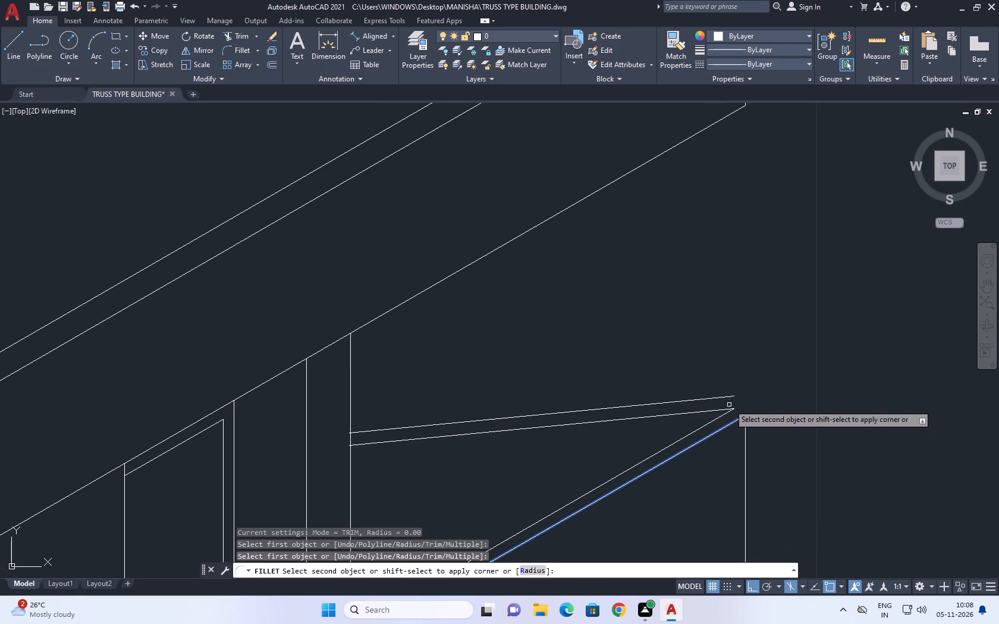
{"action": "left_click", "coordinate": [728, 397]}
Trim the lower 30° line's extension beyond the opening's far vertical edge.
{"action": "scroll", "coordinate": [759, 408], "scroll_direction": "down", "scroll_amount": 2}
{"action": "middle_click_drag", "start_coordinate": [771, 405], "coordinate": [766, 383]}
{"action": "scroll", "coordinate": [753, 389], "scroll_direction": "up", "scroll_amount": 2}
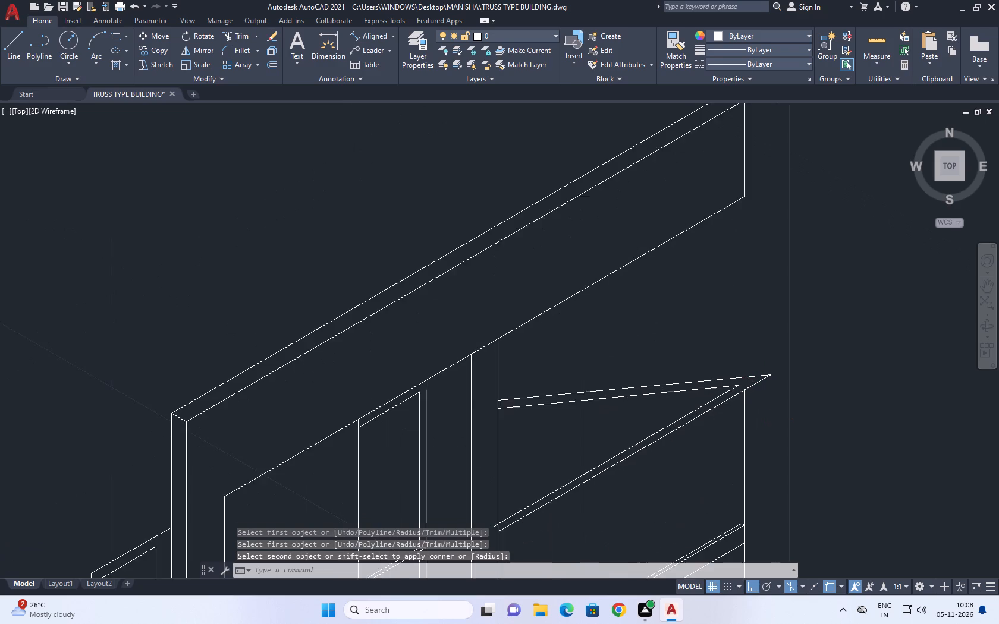
{"action": "middle_click_drag", "start_coordinate": [743, 379], "coordinate": [752, 384]}
{"action": "type", "text": "TR"}
{"action": "key", "text": "space"}
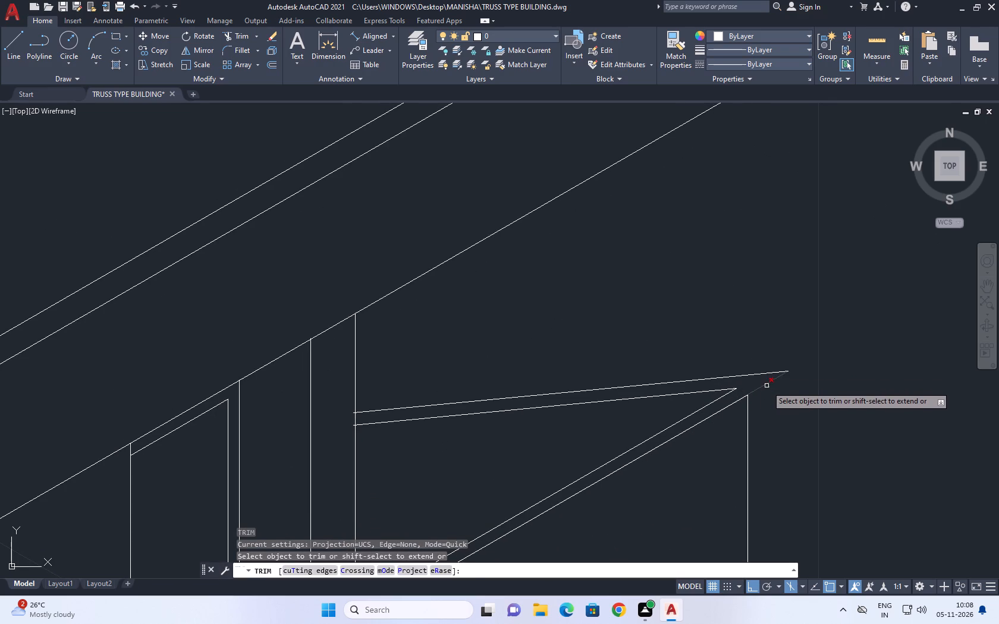
{"action": "left_click", "coordinate": [766, 386]}
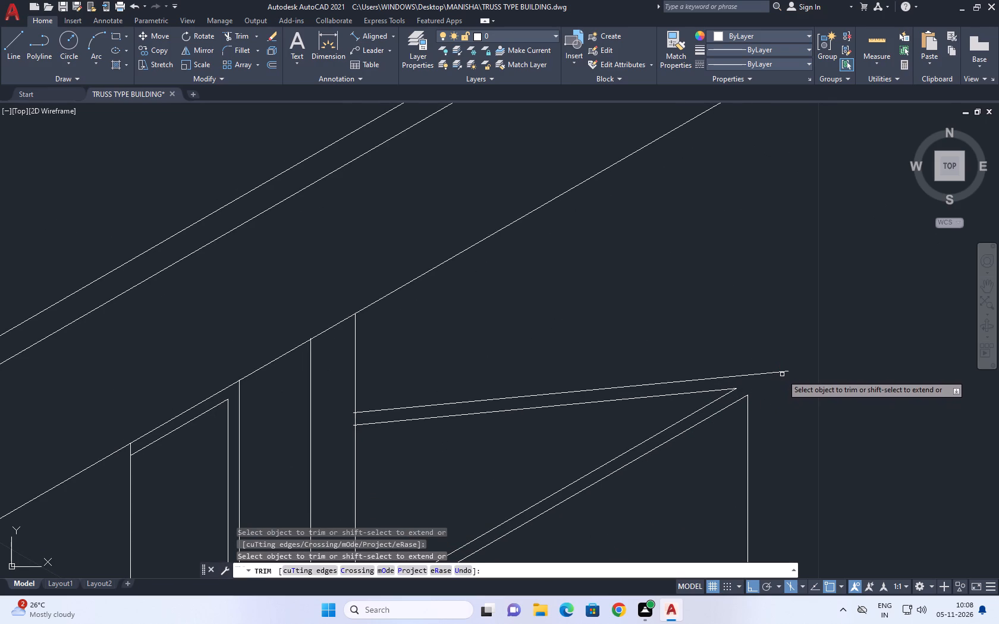
{"action": "key", "text": "Escape"}
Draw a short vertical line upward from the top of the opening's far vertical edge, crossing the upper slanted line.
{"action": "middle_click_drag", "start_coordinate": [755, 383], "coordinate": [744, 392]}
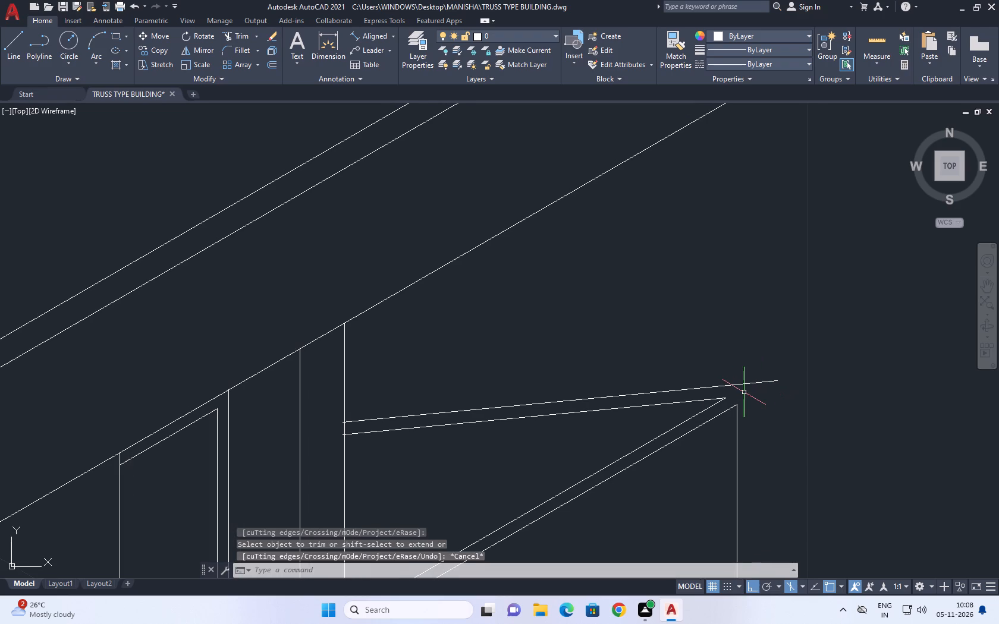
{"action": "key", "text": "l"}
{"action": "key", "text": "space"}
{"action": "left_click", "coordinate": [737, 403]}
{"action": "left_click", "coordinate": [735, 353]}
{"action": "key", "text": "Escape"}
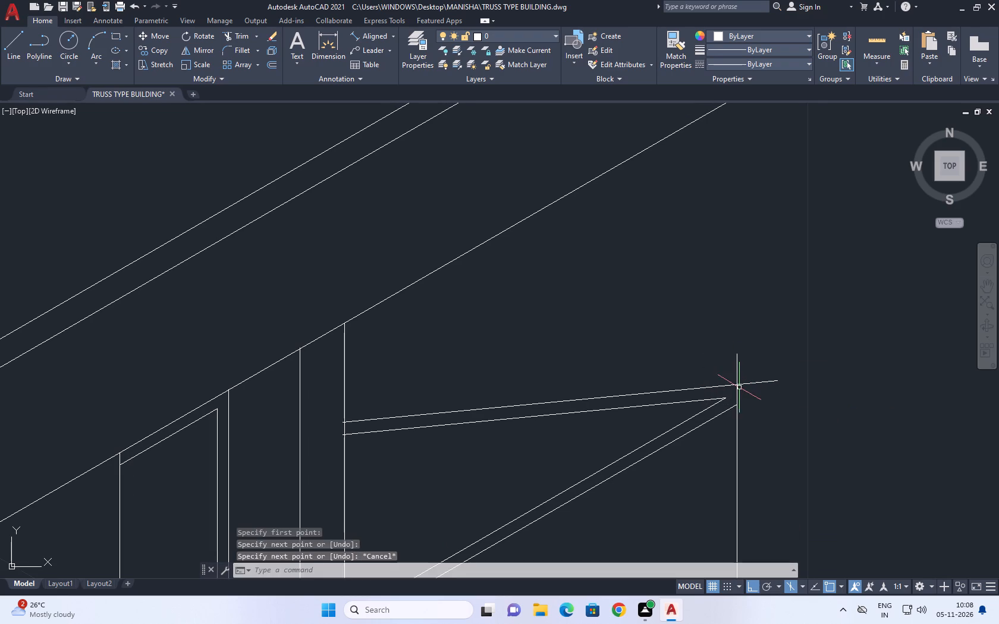
Stretch the far end of the upper slanted line onto the lower 30° line's far endpoint.
{"action": "scroll", "coordinate": [739, 386], "scroll_direction": "up", "scroll_amount": 1}
{"action": "left_click", "coordinate": [773, 376]}
{"action": "left_click", "coordinate": [769, 390]}
{"action": "left_click", "coordinate": [800, 376]}
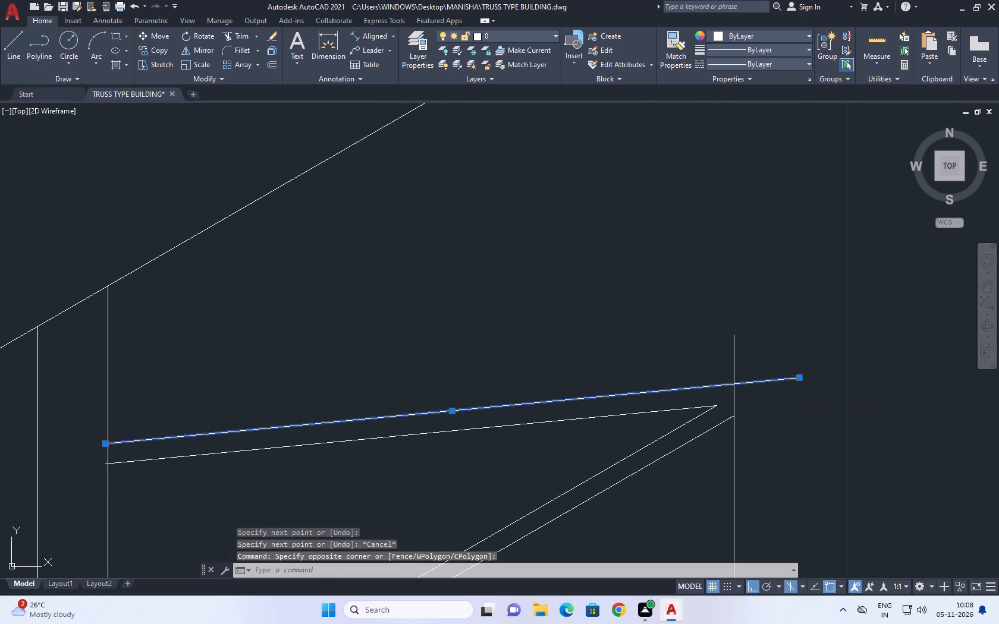
{"action": "left_click", "coordinate": [731, 414]}
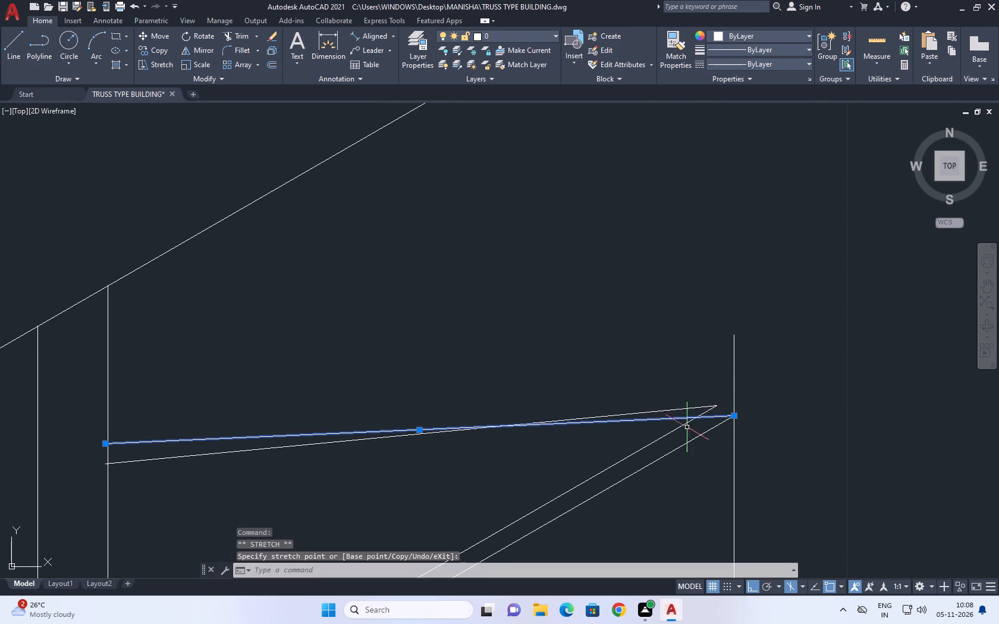
{"action": "middle_click_drag", "start_coordinate": [665, 431], "coordinate": [718, 388]}
{"action": "scroll", "coordinate": [718, 385], "scroll_direction": "up", "scroll_amount": 1}
{"action": "key", "text": "Escape"}
Erase the original slanted line that ends at the upper 30° line.
{"action": "left_click", "coordinate": [750, 357]}
{"action": "left_click", "coordinate": [736, 341]}
{"action": "middle_click_drag", "start_coordinate": [747, 348], "coordinate": [749, 352]}
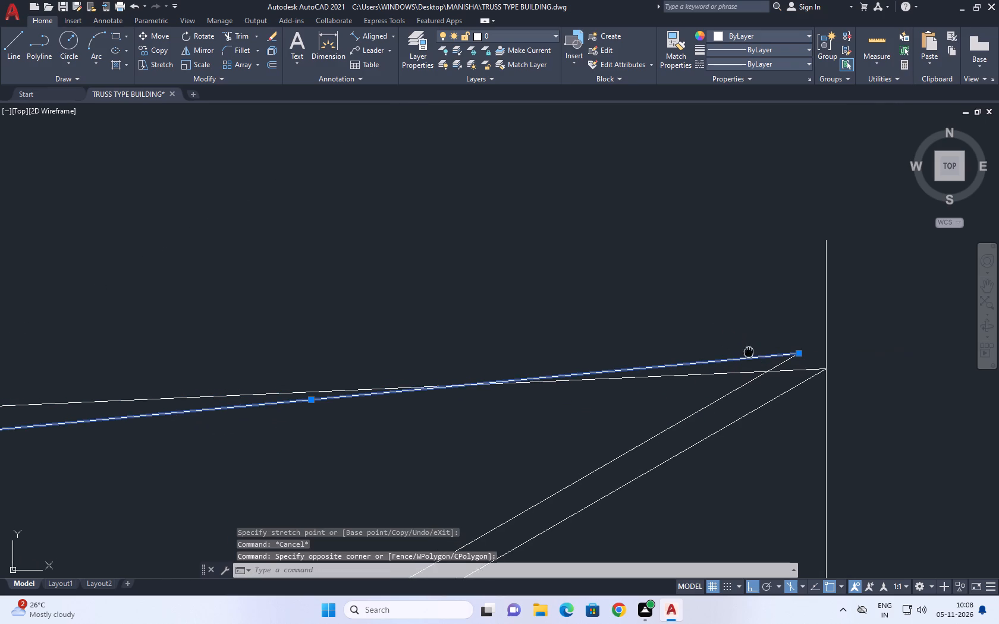
{"action": "middle_click_drag", "start_coordinate": [749, 352], "coordinate": [749, 354]}
{"action": "key", "text": "Delete"}
Trim the tip of the upper 30° line that projects above the slanted line.
{"action": "type", "text": "TR"}
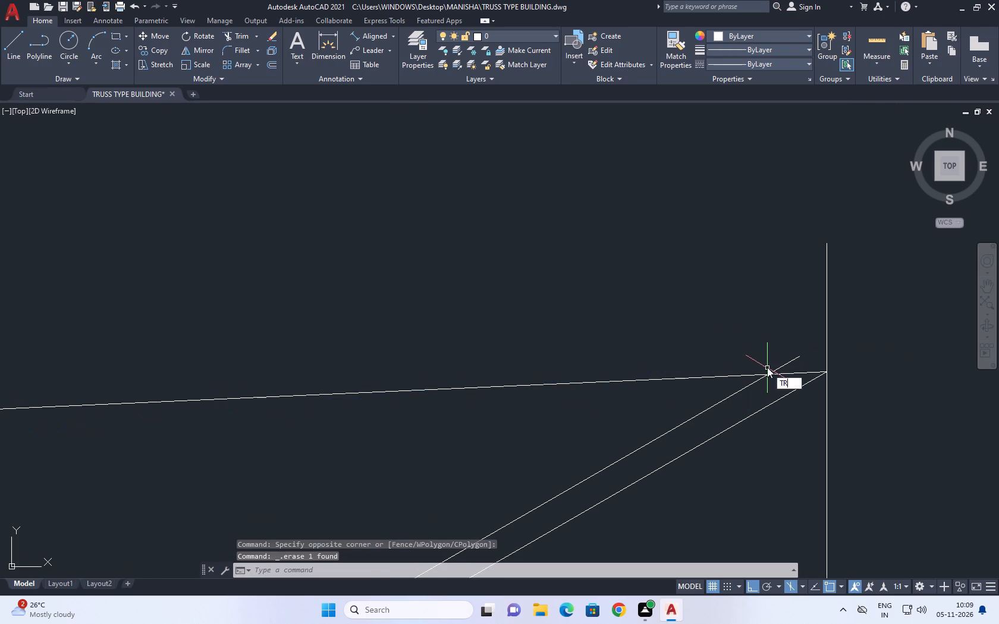
{"action": "key", "text": "space"}
{"action": "left_click", "coordinate": [781, 366]}
{"action": "scroll", "coordinate": [786, 359], "scroll_direction": "down", "scroll_amount": 3}
{"action": "key", "text": "Escape"}
Copy the remaining slanted line vertically downward by 0.1.
{"action": "left_click", "coordinate": [723, 373]}
{"action": "left_click_drag", "start_coordinate": [669, 371], "coordinate": [667, 364]}
{"action": "left_click", "coordinate": [671, 371]}
{"action": "left_click_drag", "start_coordinate": [643, 376], "coordinate": [640, 357]}
{"action": "left_click", "coordinate": [651, 370]}
{"action": "left_click", "coordinate": [632, 359]}
{"action": "left_click", "coordinate": [633, 394]}
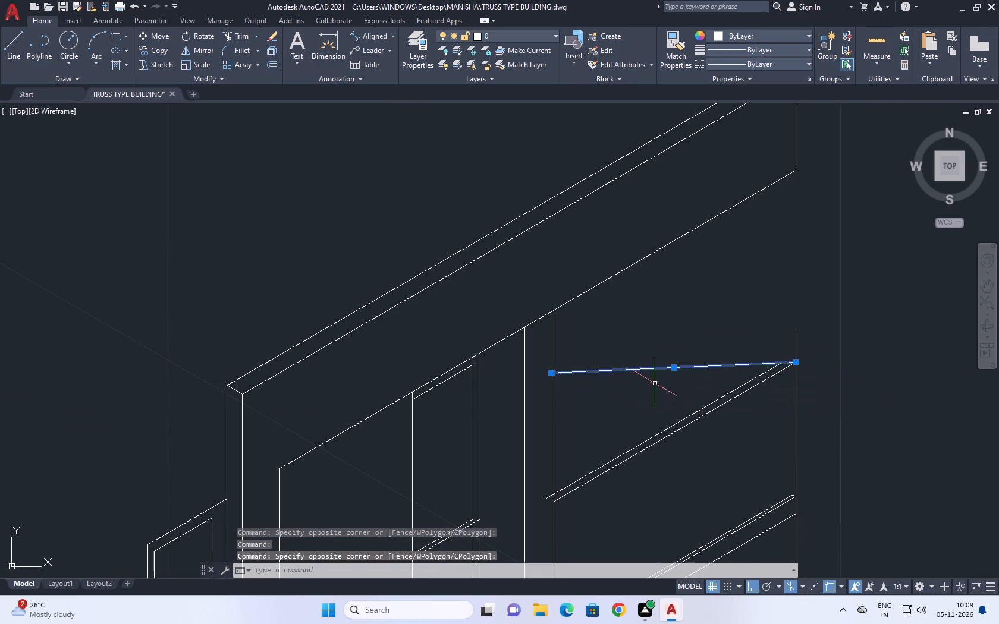
{"action": "middle_click_drag", "start_coordinate": [695, 361], "coordinate": [692, 374]}
{"action": "type", "text": "CO"}
{"action": "key", "text": "space"}
{"action": "scroll", "coordinate": [680, 401], "scroll_direction": "up", "scroll_amount": 2}
{"action": "left_click", "coordinate": [678, 368]}
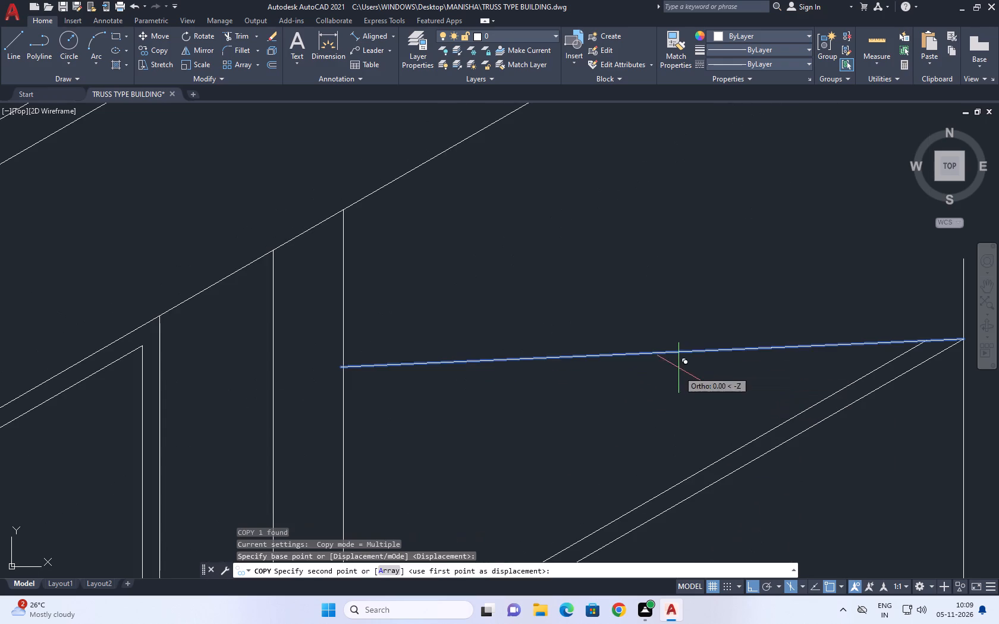
{"action": "type", "text": "0.1"}
{"action": "key", "text": "Return"}
{"action": "key", "text": "Escape"}
Trim the upper 30° line and the copied slanted line past their intersection to form a clean inner corner.
{"action": "middle_click_drag", "start_coordinate": [810, 398], "coordinate": [623, 373]}
{"action": "type", "text": "TR"}
{"action": "key", "text": "space"}
{"action": "scroll", "coordinate": [700, 323], "scroll_direction": "up", "scroll_amount": 3}
{"action": "left_click", "coordinate": [717, 330]}
{"action": "left_click", "coordinate": [720, 401]}
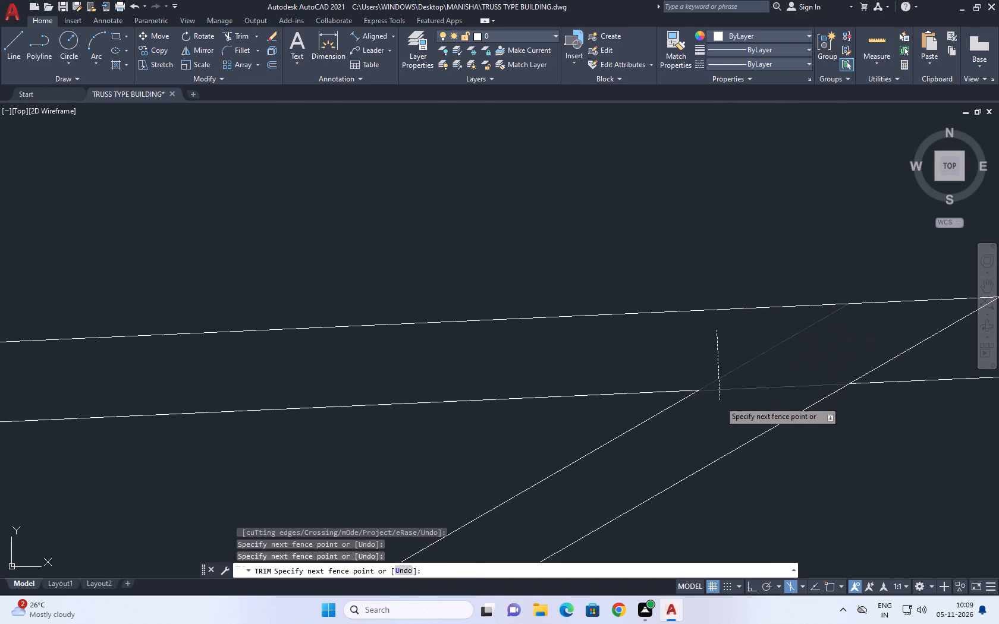
{"action": "middle_click_drag", "start_coordinate": [785, 383], "coordinate": [514, 407]}
{"action": "left_click", "coordinate": [640, 404]}
Trim the ends of both slanted lines that overhang the opening's vertical frame line.
{"action": "scroll", "coordinate": [703, 387], "scroll_direction": "down", "scroll_amount": 7}
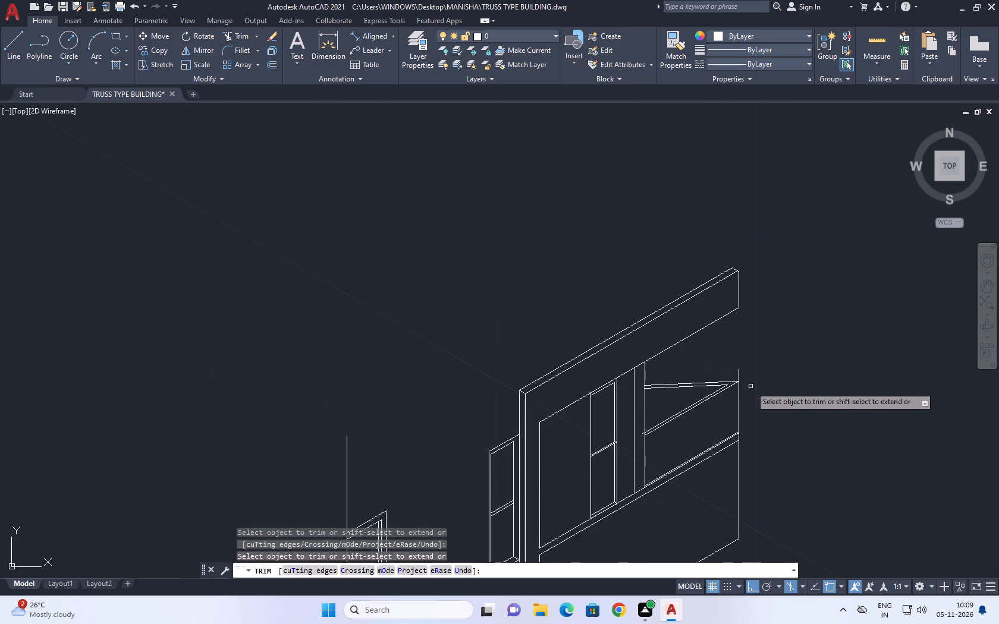
{"action": "scroll", "coordinate": [649, 393], "scroll_direction": "up", "scroll_amount": 7}
{"action": "scroll", "coordinate": [706, 326], "scroll_direction": "up", "scroll_amount": 2}
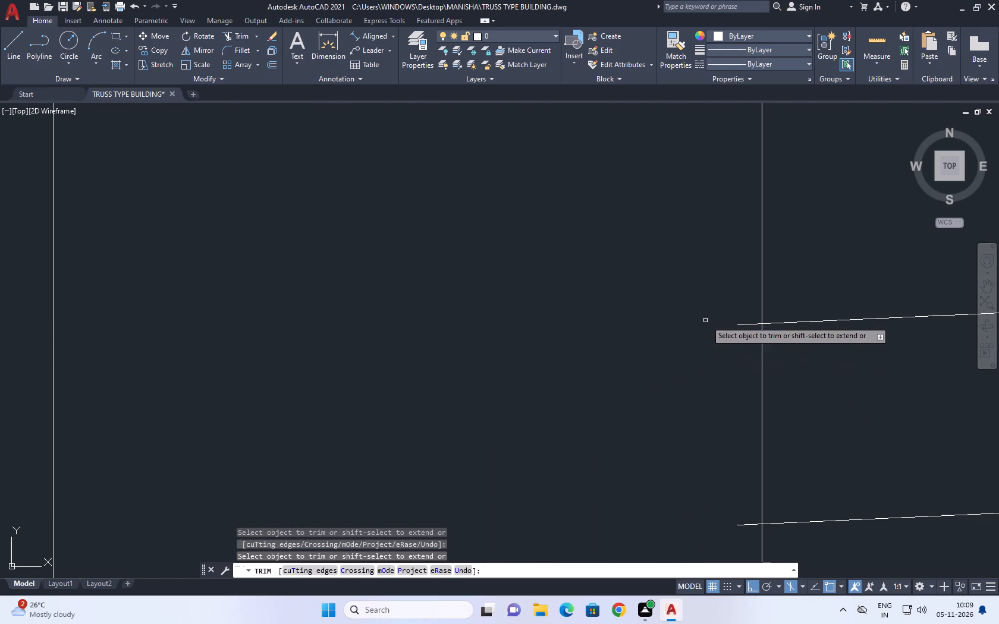
{"action": "left_click", "coordinate": [744, 304]}
{"action": "scroll", "coordinate": [755, 358], "scroll_direction": "up", "scroll_amount": 1}
{"action": "scroll", "coordinate": [755, 366], "scroll_direction": "down", "scroll_amount": 3}
{"action": "left_click", "coordinate": [753, 457]}
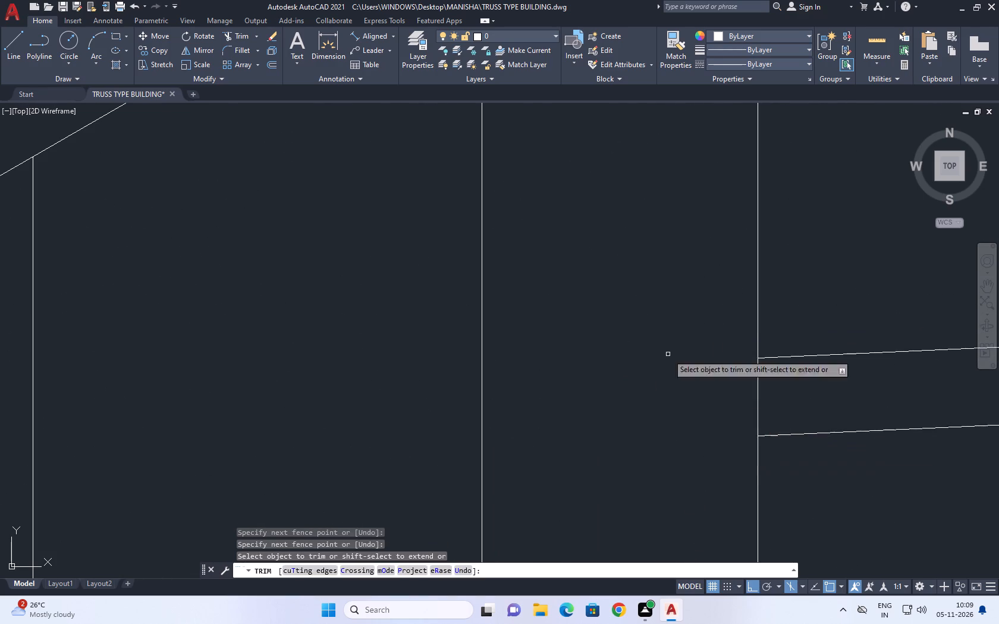
Trim the end of the upper 30° line that overhangs the opening's vertical frame line.
{"action": "scroll", "coordinate": [661, 322], "scroll_direction": "down", "scroll_amount": 7}
{"action": "scroll", "coordinate": [664, 453], "scroll_direction": "up", "scroll_amount": 4}
{"action": "left_click_drag", "start_coordinate": [681, 392], "coordinate": [681, 386]}
{"action": "left_click", "coordinate": [667, 339]}
{"action": "scroll", "coordinate": [653, 399], "scroll_direction": "down", "scroll_amount": 3}
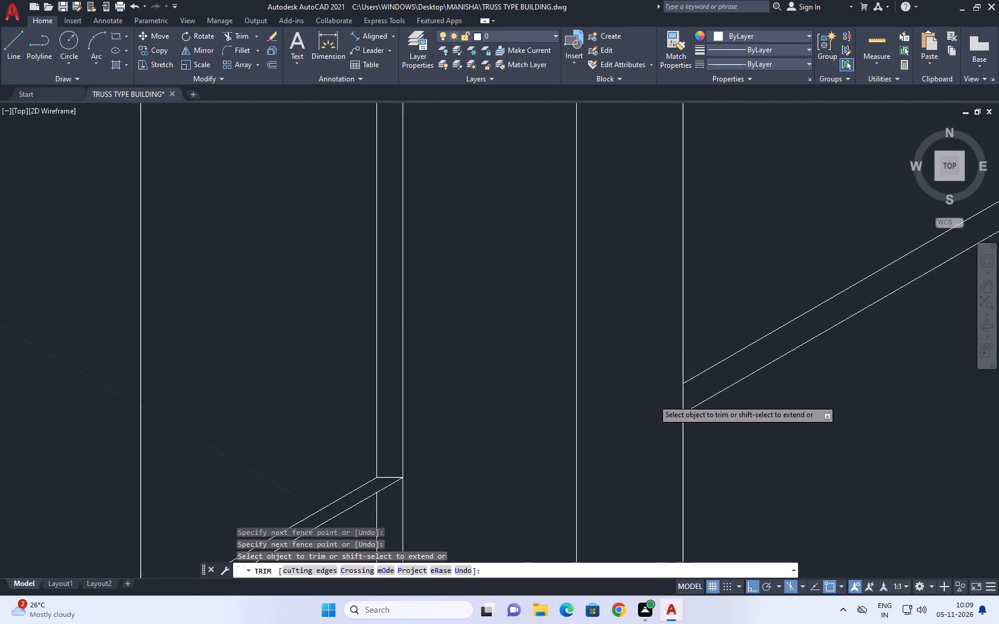
{"action": "scroll", "coordinate": [653, 399], "scroll_direction": "down", "scroll_amount": 4}
{"action": "key", "text": "Escape"}
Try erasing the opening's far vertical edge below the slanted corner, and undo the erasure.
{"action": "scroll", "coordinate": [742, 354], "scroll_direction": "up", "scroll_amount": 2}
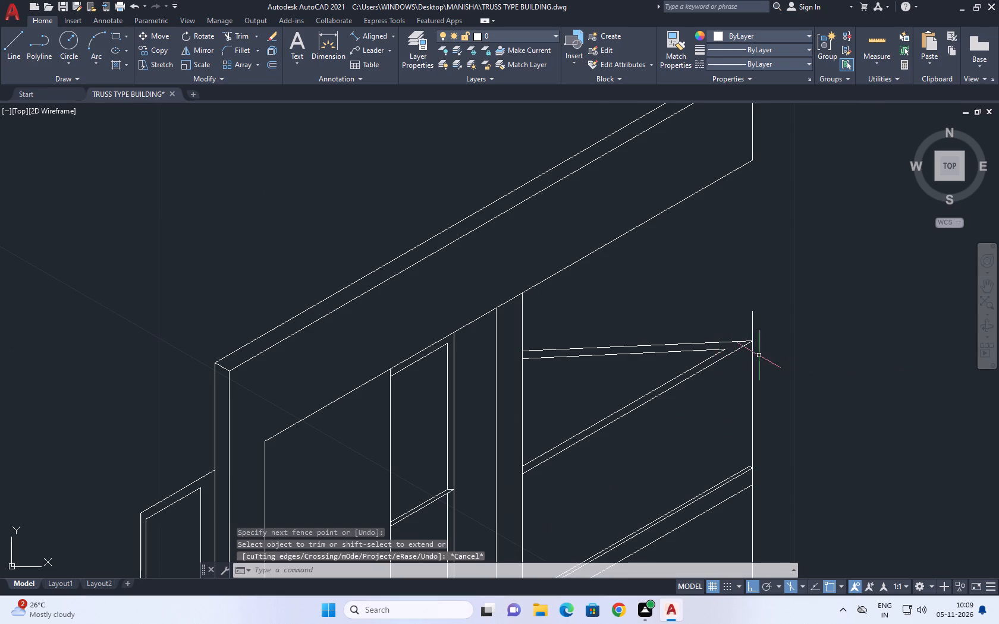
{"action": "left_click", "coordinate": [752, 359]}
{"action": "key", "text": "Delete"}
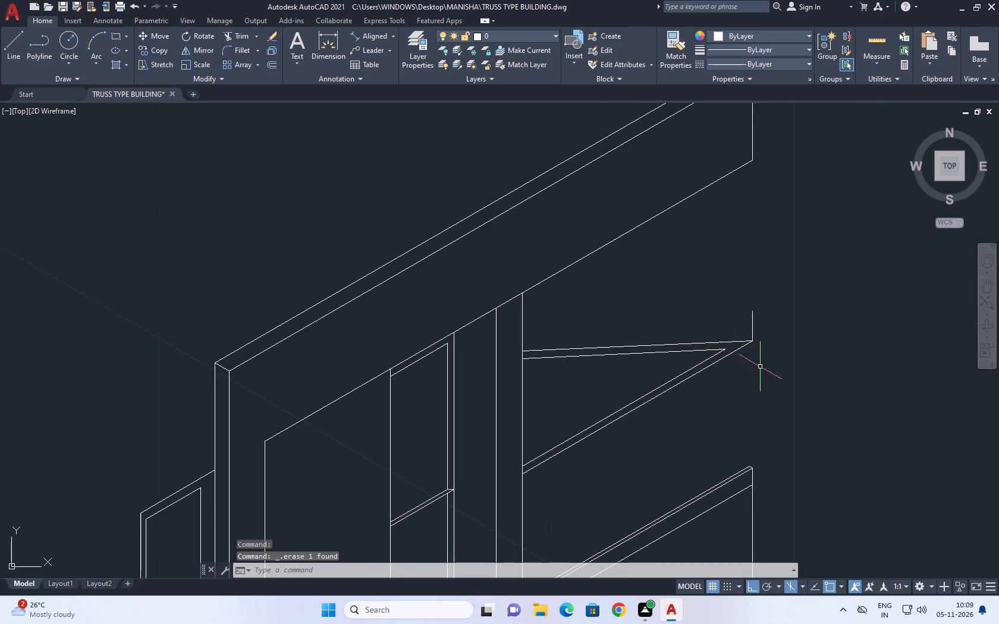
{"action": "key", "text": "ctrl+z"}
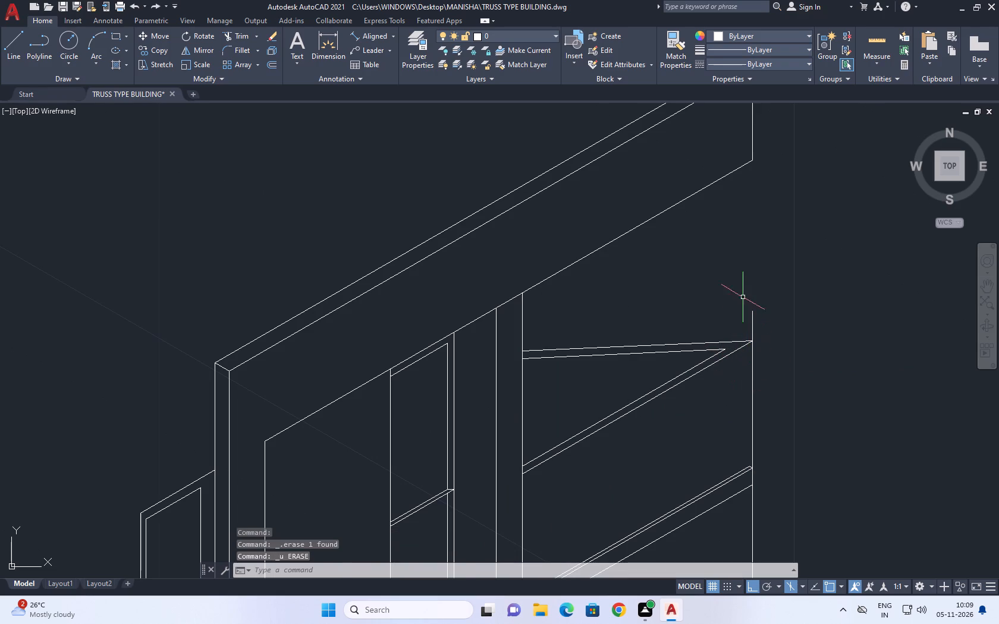
Erase the short vertical line projecting above the slanted corner at the opening's far edge.
{"action": "left_click", "coordinate": [743, 295]}
{"action": "left_click", "coordinate": [768, 392]}
{"action": "key", "text": "Delete"}
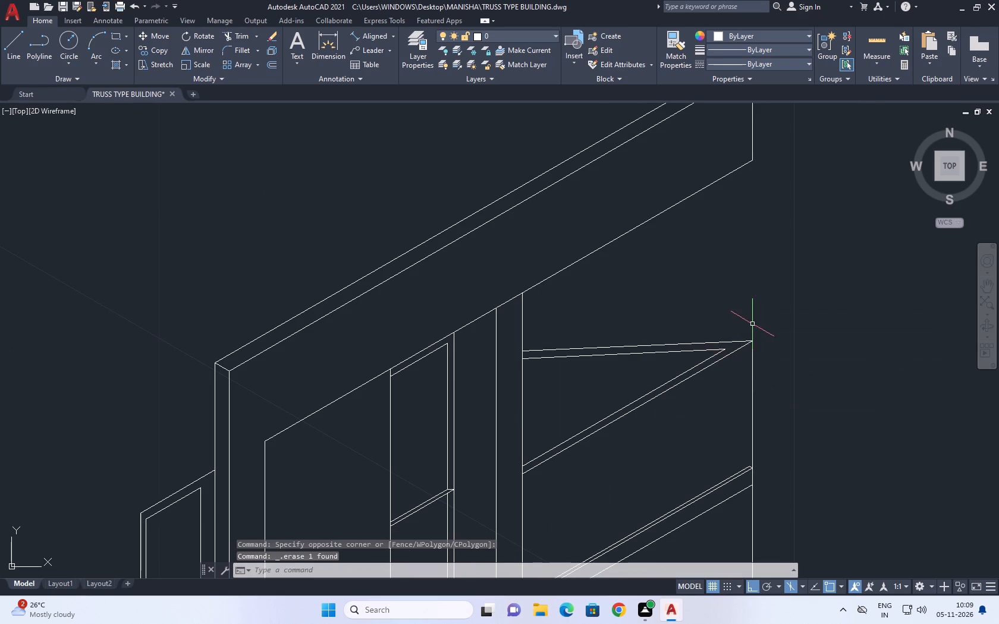
Move the opening's far vertical edge from its lower endpoint to the adjacent inner corner of the sill.
{"action": "middle_click_drag", "start_coordinate": [752, 324], "coordinate": [739, 361]}
{"action": "scroll", "coordinate": [739, 361], "scroll_direction": "up", "scroll_amount": 1}
{"action": "middle_click_drag", "start_coordinate": [717, 396], "coordinate": [727, 364]}
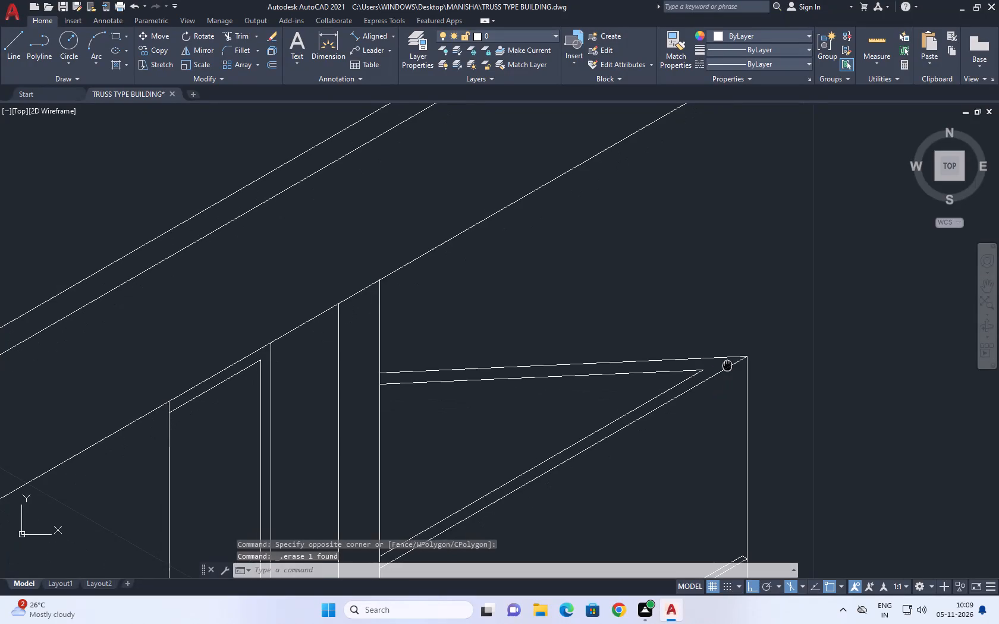
{"action": "middle_click_drag", "start_coordinate": [727, 364], "coordinate": [728, 364]}
{"action": "middle_click_drag", "start_coordinate": [775, 420], "coordinate": [728, 292]}
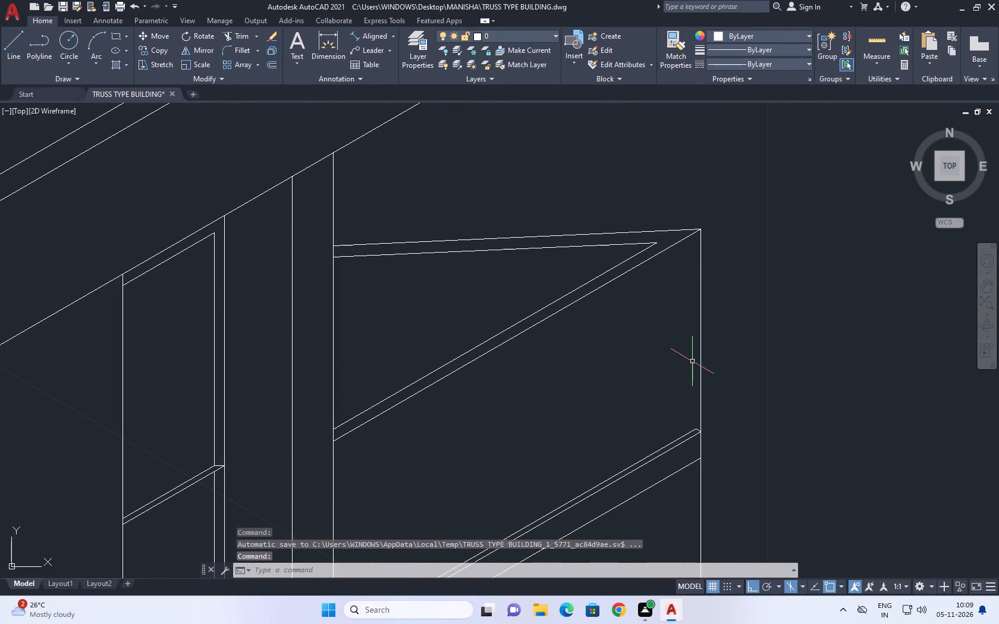
{"action": "left_click", "coordinate": [699, 364]}
{"action": "left_click", "coordinate": [695, 349]}
{"action": "left_click", "coordinate": [708, 370]}
{"action": "left_click", "coordinate": [693, 350]}
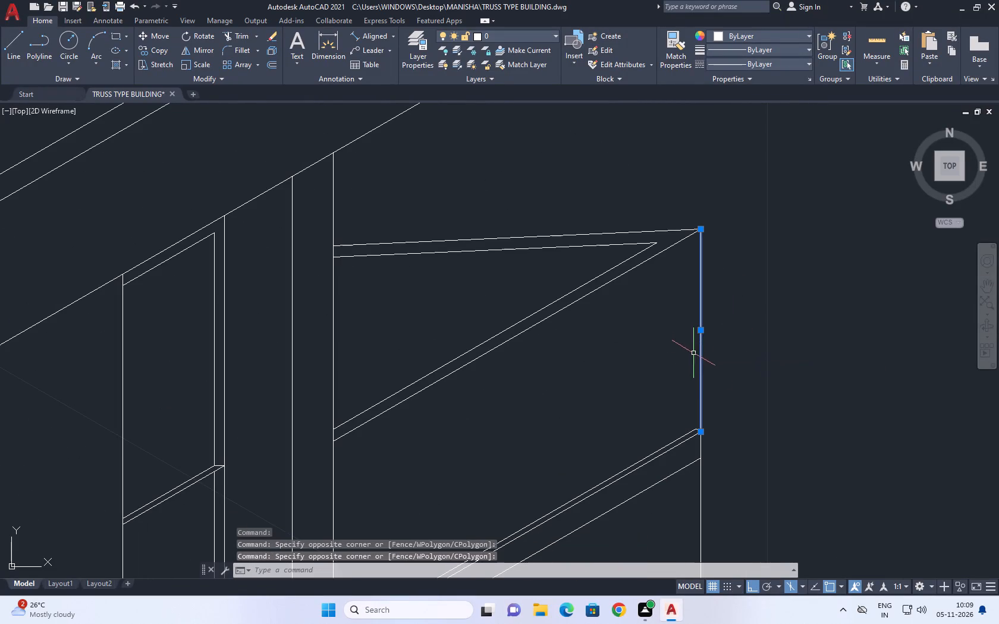
{"action": "key", "text": "m"}
{"action": "key", "text": "space"}
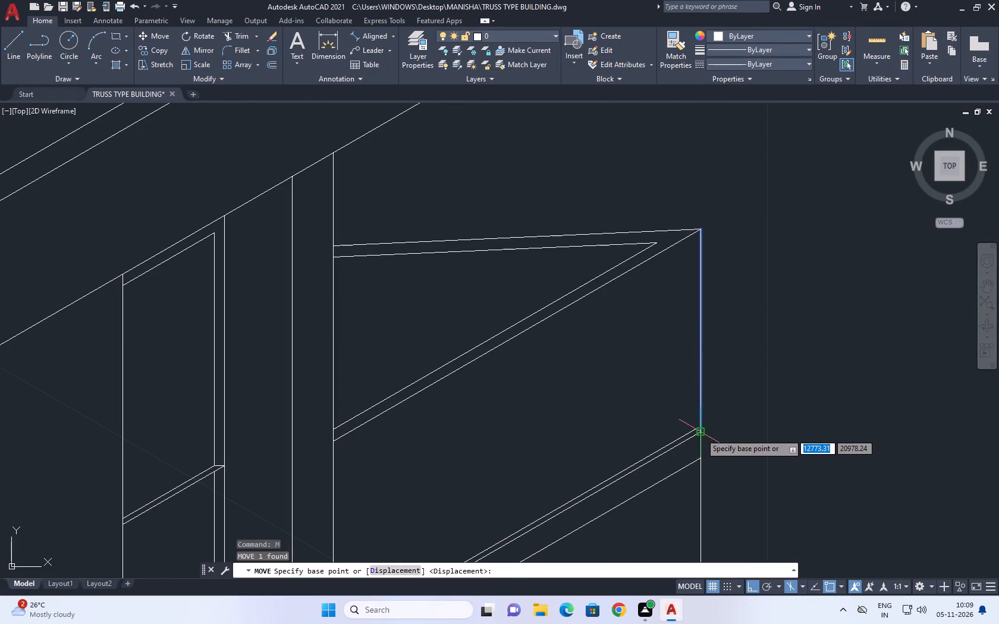
{"action": "left_click", "coordinate": [702, 433]}
{"action": "left_click", "coordinate": [694, 426]}
{"action": "middle_click_drag", "start_coordinate": [689, 285], "coordinate": [696, 412]}
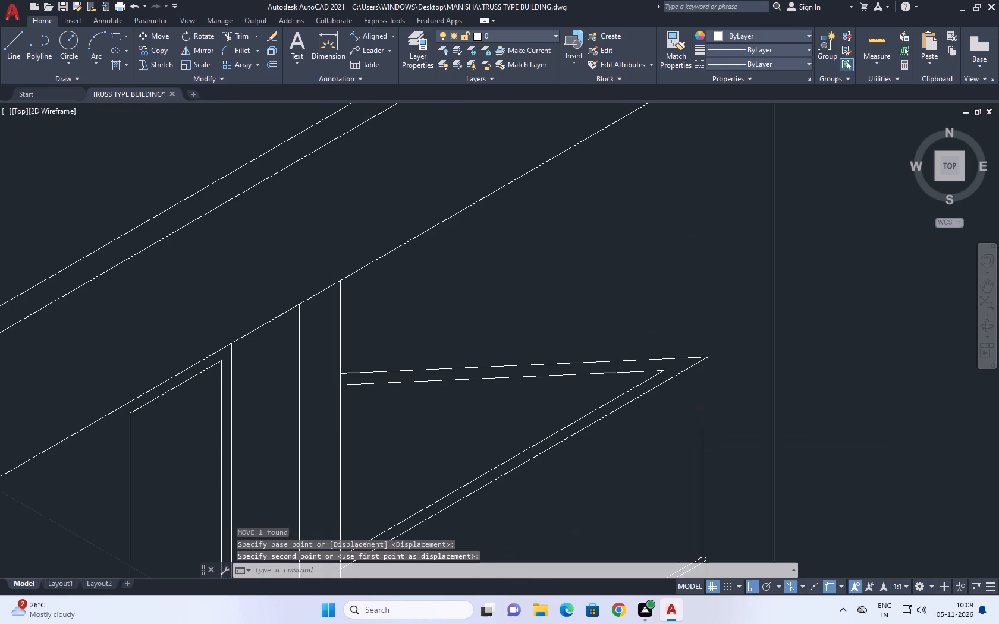
Trim the tips of the upper slanted line and the lower 30° line beyond the moved vertical edge.
{"action": "type", "text": "TR"}
{"action": "key", "text": "space"}
{"action": "scroll", "coordinate": [715, 393], "scroll_direction": "up", "scroll_amount": 3}
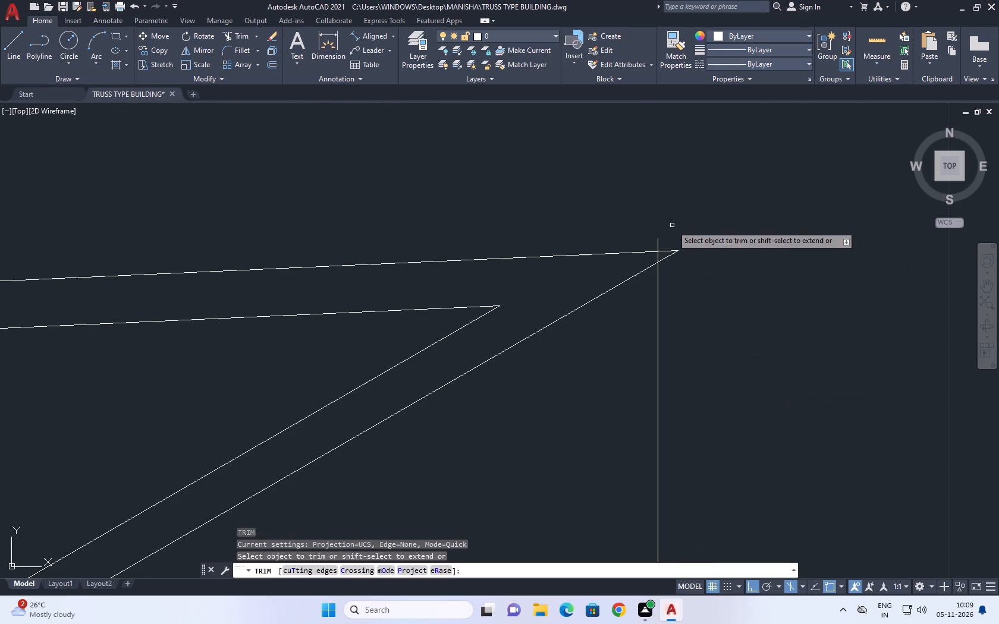
{"action": "left_click", "coordinate": [672, 225]}
{"action": "left_click_drag", "start_coordinate": [675, 284], "coordinate": [675, 289]}
{"action": "scroll", "coordinate": [677, 273], "scroll_direction": "down", "scroll_amount": 5}
{"action": "key", "text": "Escape"}
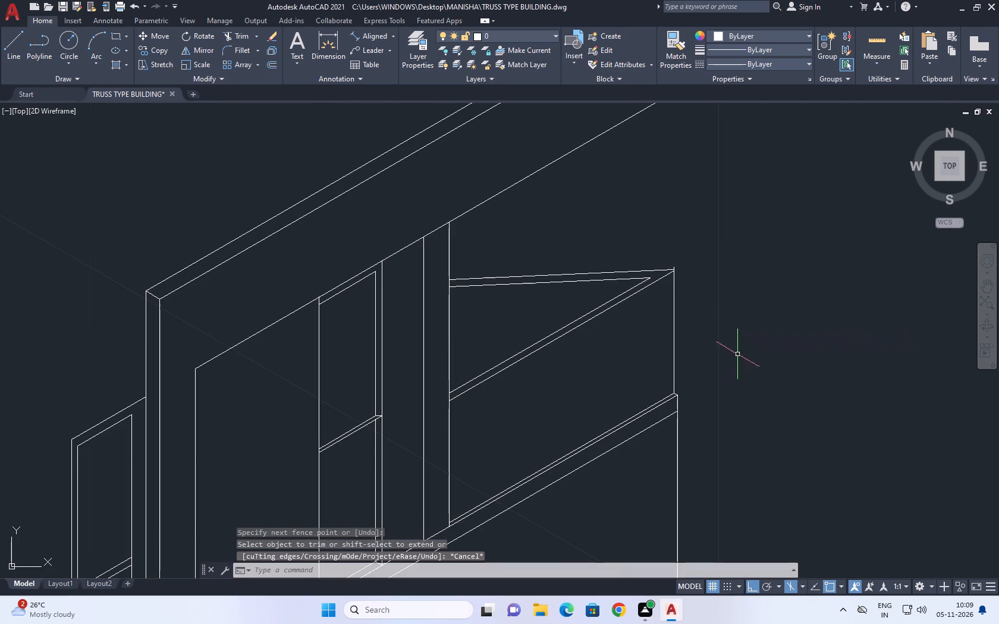
{"action": "scroll", "coordinate": [673, 262], "scroll_direction": "up", "scroll_amount": 5}
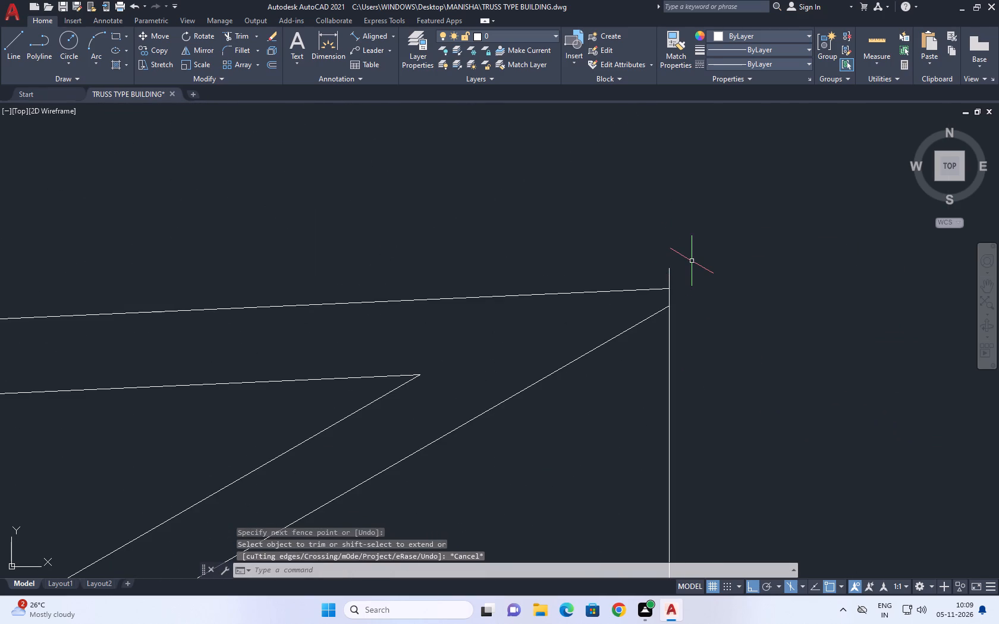
Trim the short stub of the opening's far vertical edge projecting above the slanted corner.
{"action": "type", "text": "TR"}
{"action": "key", "text": "space"}
{"action": "left_click", "coordinate": [658, 275]}
{"action": "left_click", "coordinate": [718, 270]}
{"action": "key", "text": "Escape"}
{"action": "scroll", "coordinate": [705, 282], "scroll_direction": "down", "scroll_amount": 2}
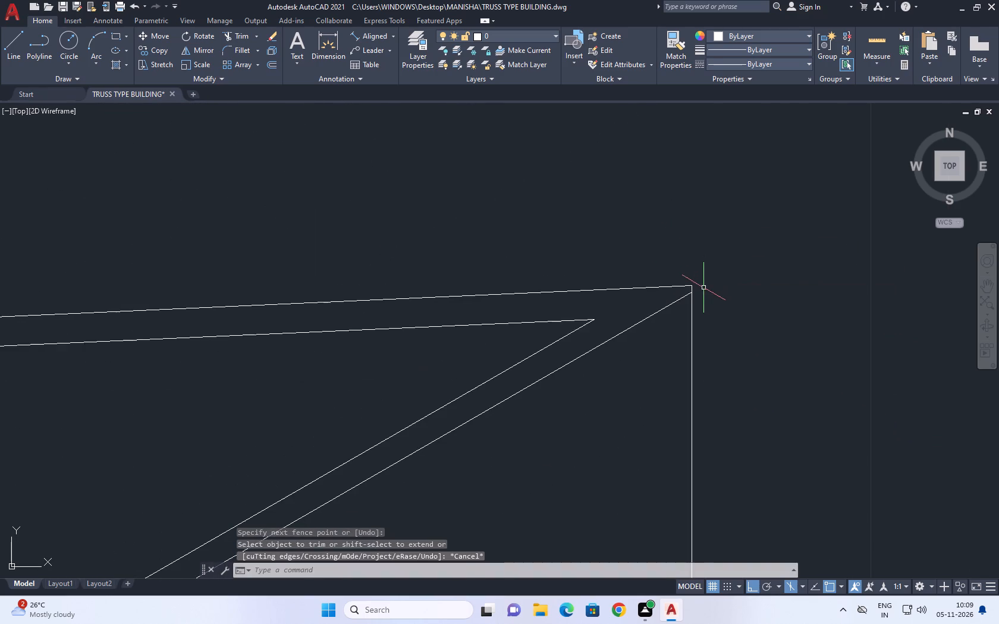
{"action": "scroll", "coordinate": [685, 269], "scroll_direction": "up", "scroll_amount": 2}
{"action": "left_click_drag", "start_coordinate": [680, 234], "coordinate": [679, 239]}
{"action": "left_click", "coordinate": [759, 464]}
Trim away the wall's base line between the near column and the far vertical edge.
{"action": "scroll", "coordinate": [727, 334], "scroll_direction": "down", "scroll_amount": 7}
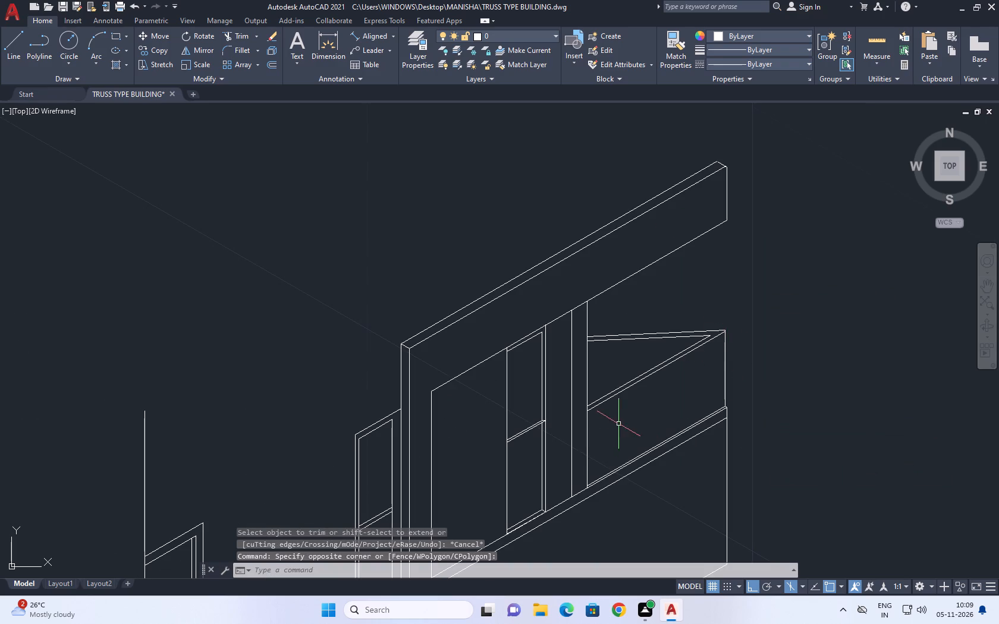
{"action": "middle_click_drag", "start_coordinate": [735, 442], "coordinate": [692, 272]}
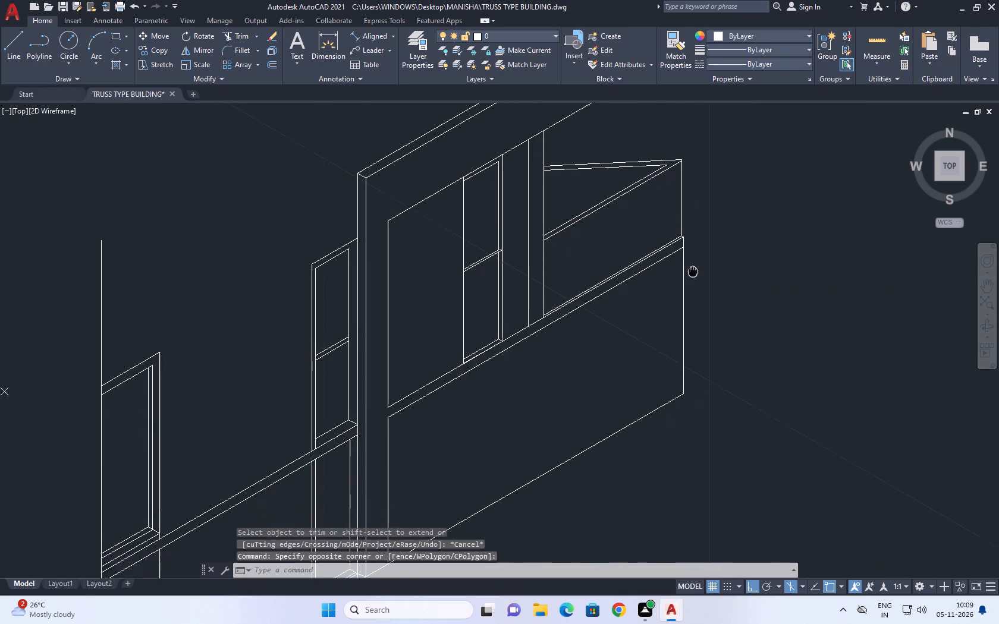
{"action": "middle_click_drag", "start_coordinate": [670, 300], "coordinate": [702, 376]}
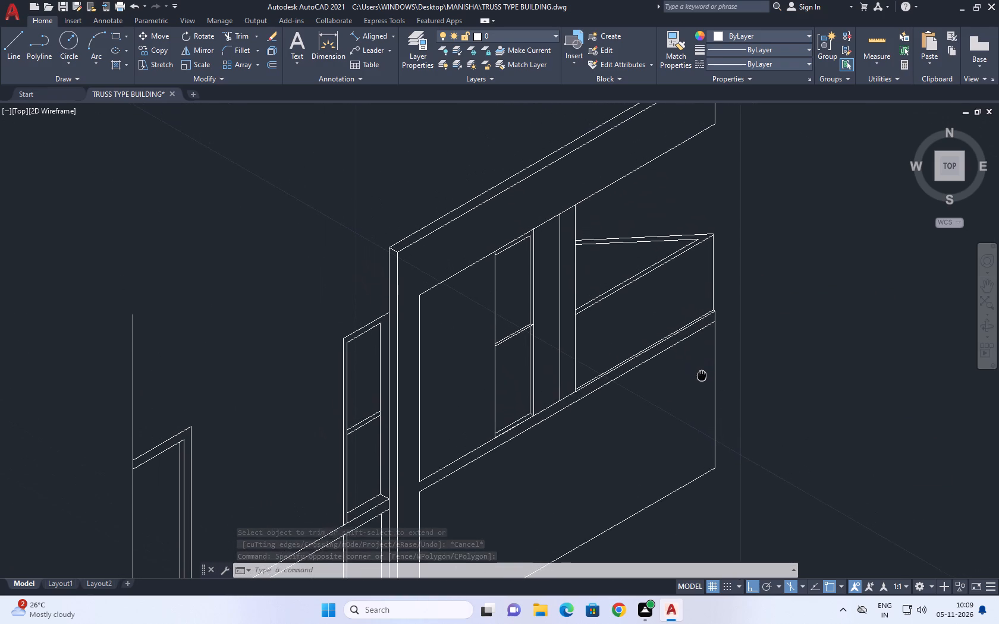
{"action": "middle_click_drag", "start_coordinate": [702, 376], "coordinate": [703, 360]}
{"action": "middle_click_drag", "start_coordinate": [717, 424], "coordinate": [700, 281]}
{"action": "middle_click_drag", "start_coordinate": [575, 443], "coordinate": [616, 313]}
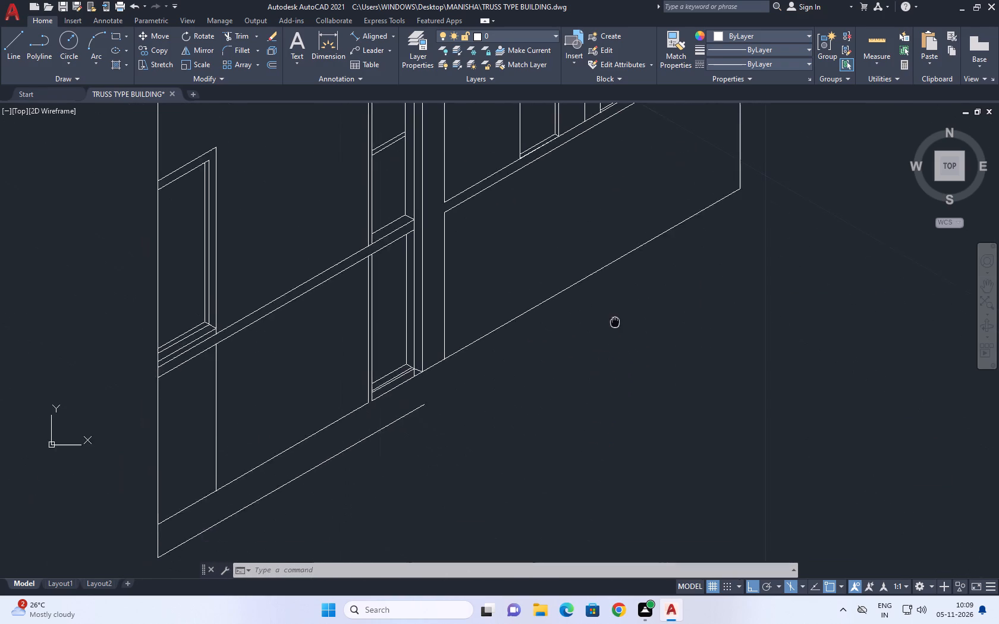
{"action": "middle_click_drag", "start_coordinate": [616, 313], "coordinate": [616, 308]}
{"action": "scroll", "coordinate": [616, 308], "scroll_direction": "up", "scroll_amount": 1}
{"action": "middle_click_drag", "start_coordinate": [610, 300], "coordinate": [580, 397]}
{"action": "scroll", "coordinate": [580, 397], "scroll_direction": "up", "scroll_amount": 1}
{"action": "type", "text": "TR"}
{"action": "key", "text": "space"}
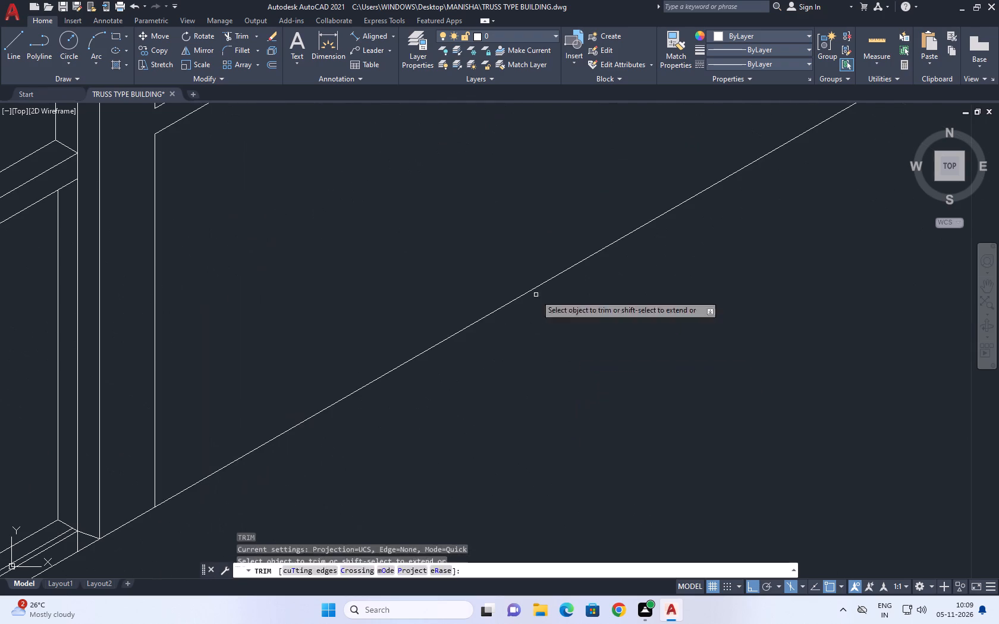
{"action": "left_click", "coordinate": [507, 267]}
{"action": "left_click", "coordinate": [535, 354]}
{"action": "scroll", "coordinate": [541, 354], "scroll_direction": "down", "scroll_amount": 5}
{"action": "scroll", "coordinate": [513, 379], "scroll_direction": "up", "scroll_amount": 2}
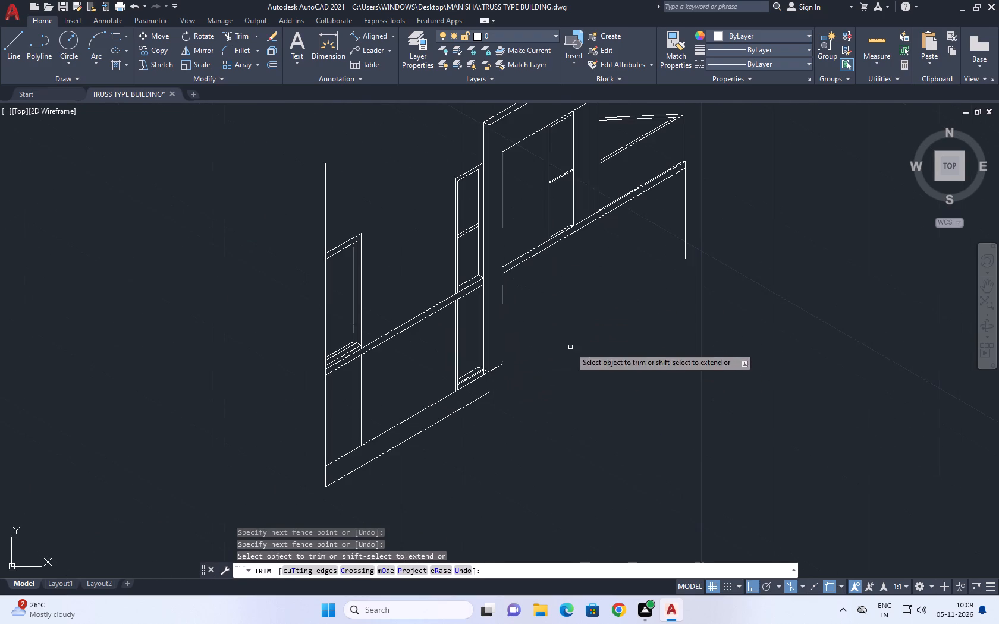
{"action": "middle_click_drag", "start_coordinate": [601, 330], "coordinate": [602, 377]}
{"action": "key", "text": "Escape"}
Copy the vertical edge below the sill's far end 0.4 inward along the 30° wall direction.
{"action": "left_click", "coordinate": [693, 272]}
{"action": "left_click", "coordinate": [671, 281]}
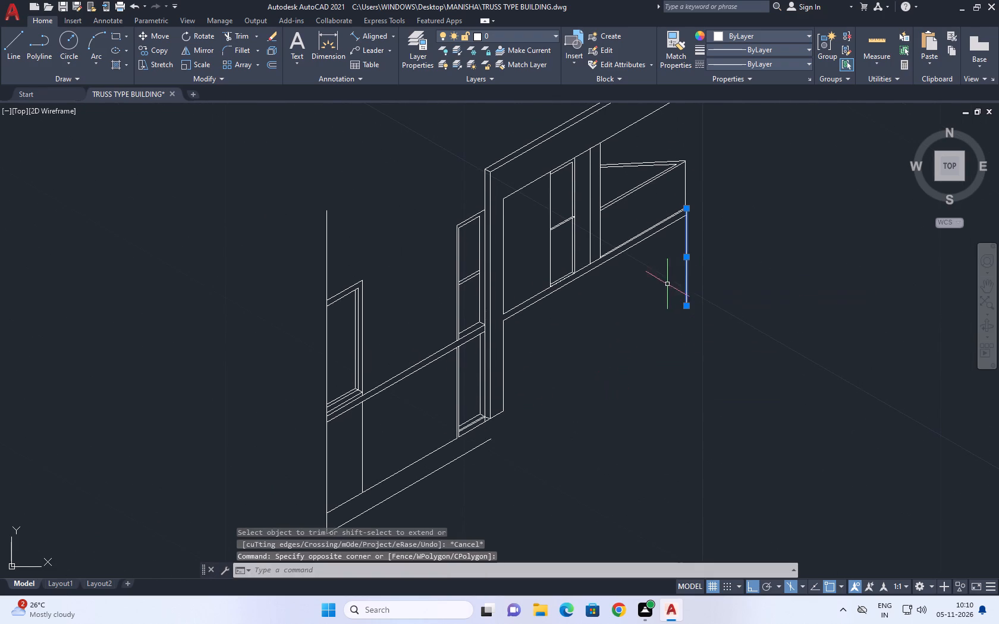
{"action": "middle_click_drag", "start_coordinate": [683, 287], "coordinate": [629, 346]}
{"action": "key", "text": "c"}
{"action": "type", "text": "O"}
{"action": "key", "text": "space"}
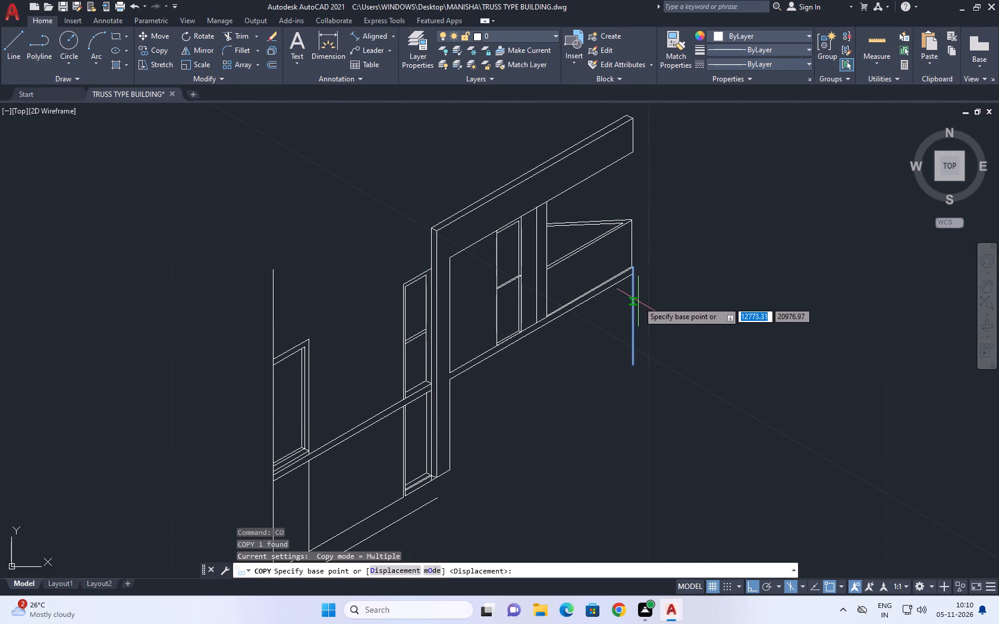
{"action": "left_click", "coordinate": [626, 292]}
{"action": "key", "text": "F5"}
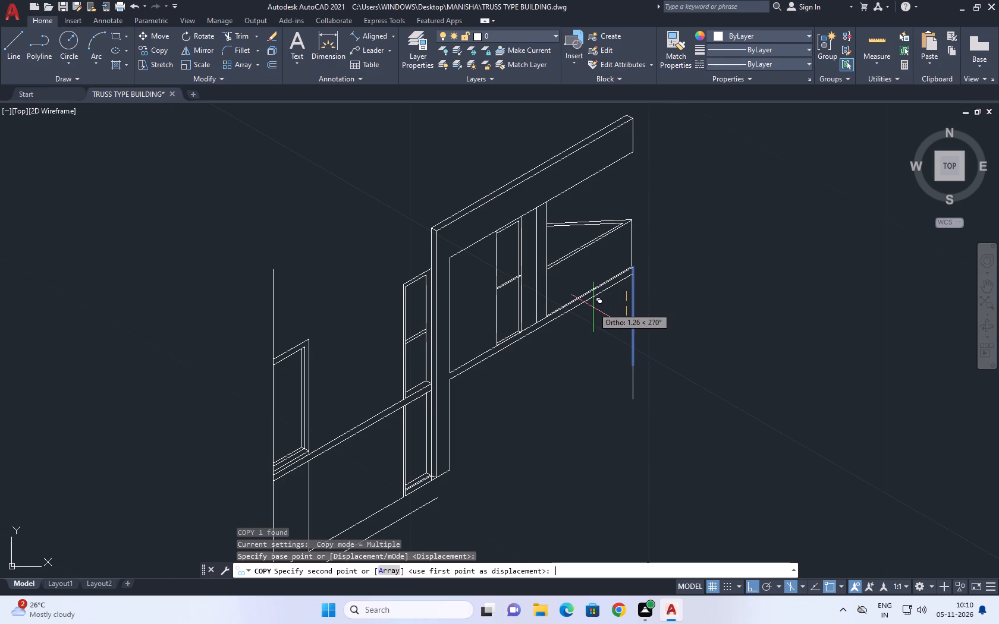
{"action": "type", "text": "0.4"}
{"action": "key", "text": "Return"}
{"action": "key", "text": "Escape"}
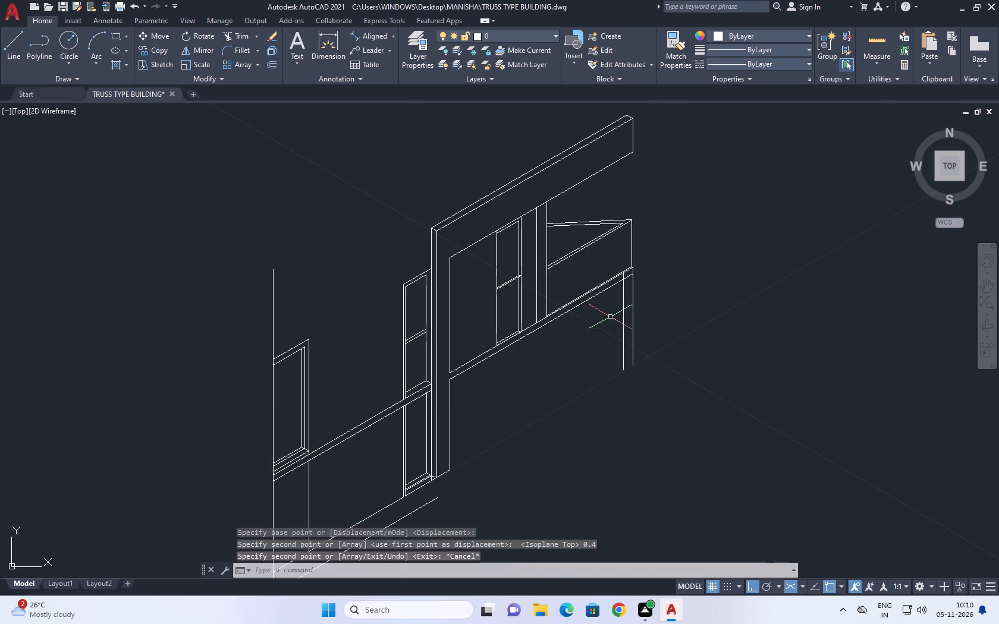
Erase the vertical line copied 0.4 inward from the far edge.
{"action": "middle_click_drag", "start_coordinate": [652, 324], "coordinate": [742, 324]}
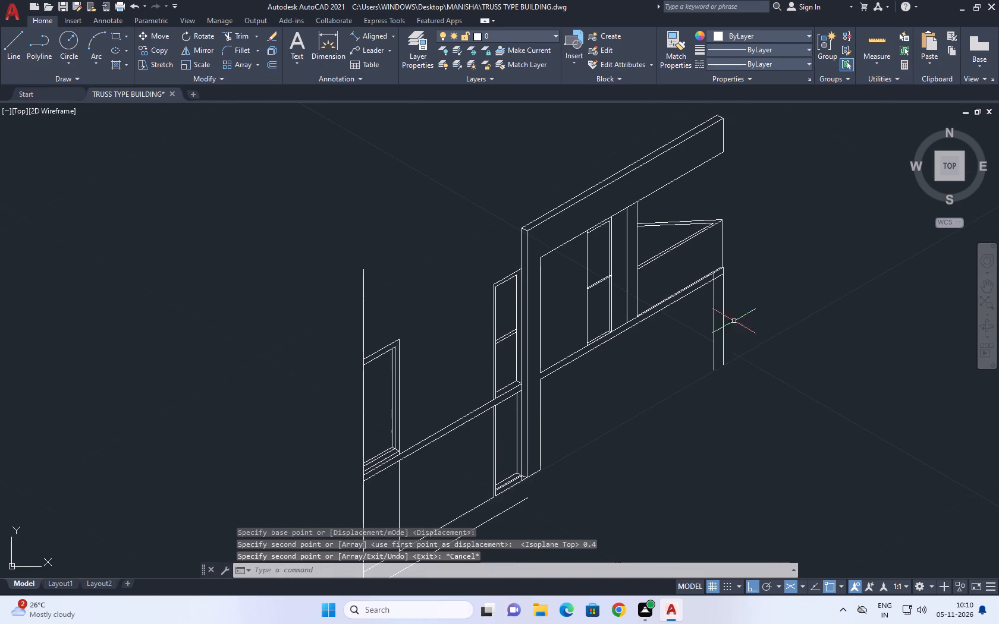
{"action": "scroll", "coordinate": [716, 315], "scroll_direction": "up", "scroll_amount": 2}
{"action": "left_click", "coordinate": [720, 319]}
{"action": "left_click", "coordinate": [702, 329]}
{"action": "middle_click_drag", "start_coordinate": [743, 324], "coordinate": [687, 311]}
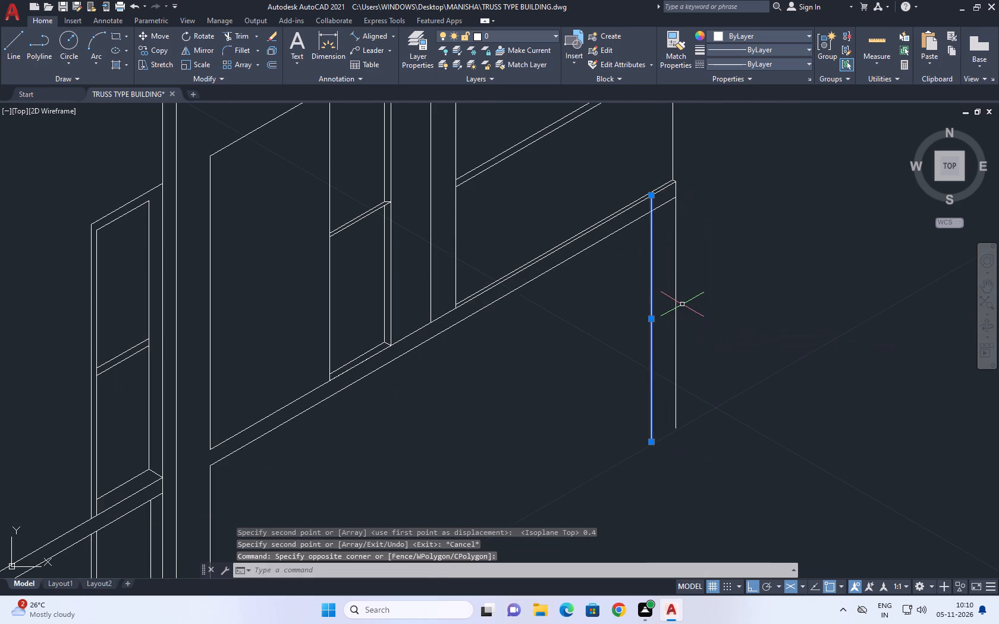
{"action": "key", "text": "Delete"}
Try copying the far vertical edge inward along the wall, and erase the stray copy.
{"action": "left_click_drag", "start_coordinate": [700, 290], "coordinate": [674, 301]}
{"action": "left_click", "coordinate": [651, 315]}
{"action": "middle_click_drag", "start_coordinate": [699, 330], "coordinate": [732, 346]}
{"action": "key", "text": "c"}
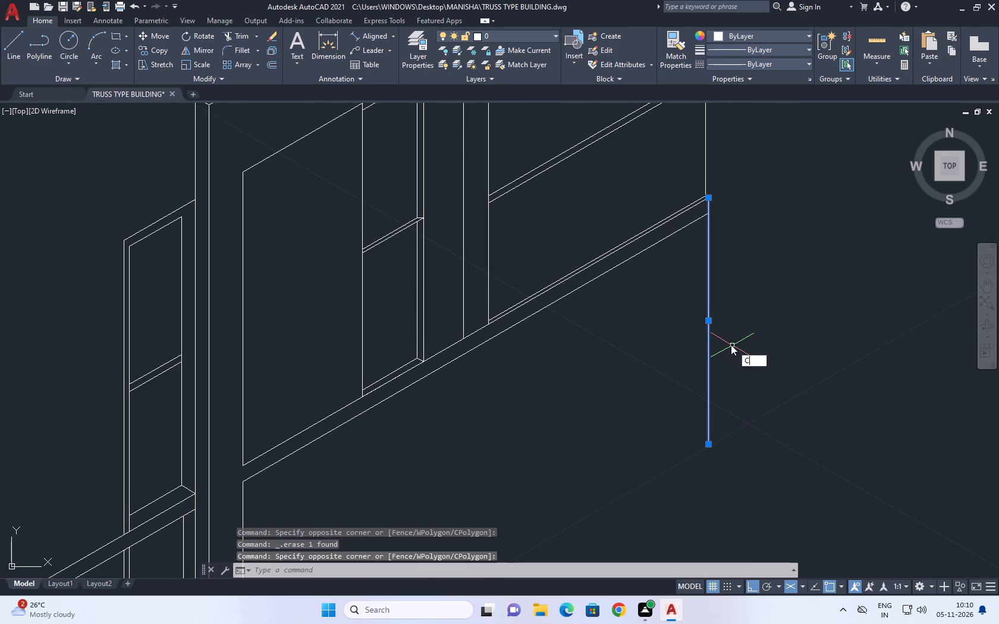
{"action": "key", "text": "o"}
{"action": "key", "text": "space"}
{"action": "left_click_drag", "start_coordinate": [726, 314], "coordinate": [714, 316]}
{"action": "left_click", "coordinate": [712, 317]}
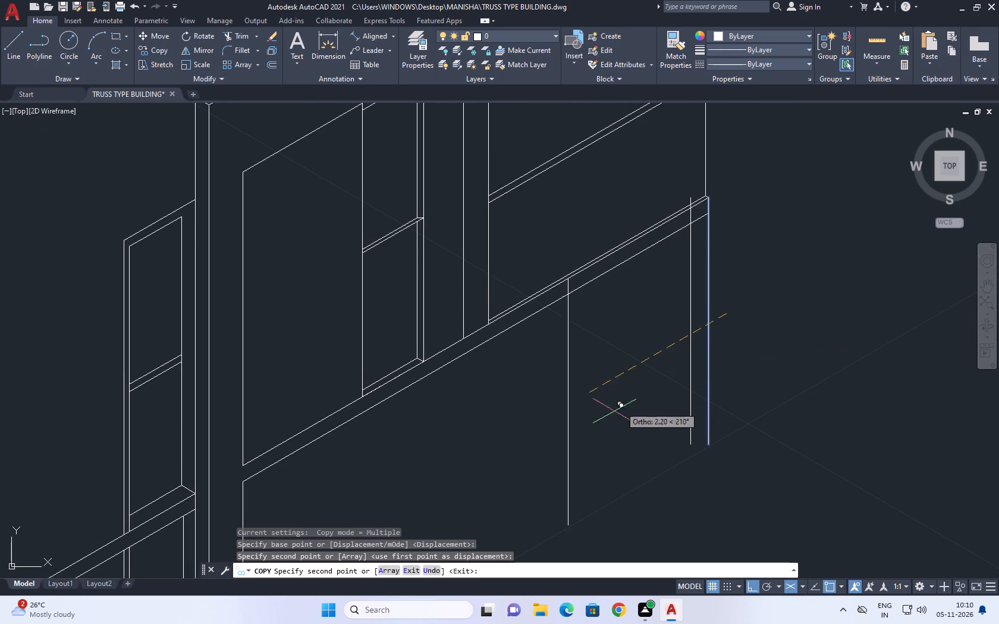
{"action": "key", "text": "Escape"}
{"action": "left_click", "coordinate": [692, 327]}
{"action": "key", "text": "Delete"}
Copy the far vertical edge below the sill 0.3 inward along the 30° wall direction.
{"action": "left_click", "coordinate": [753, 316]}
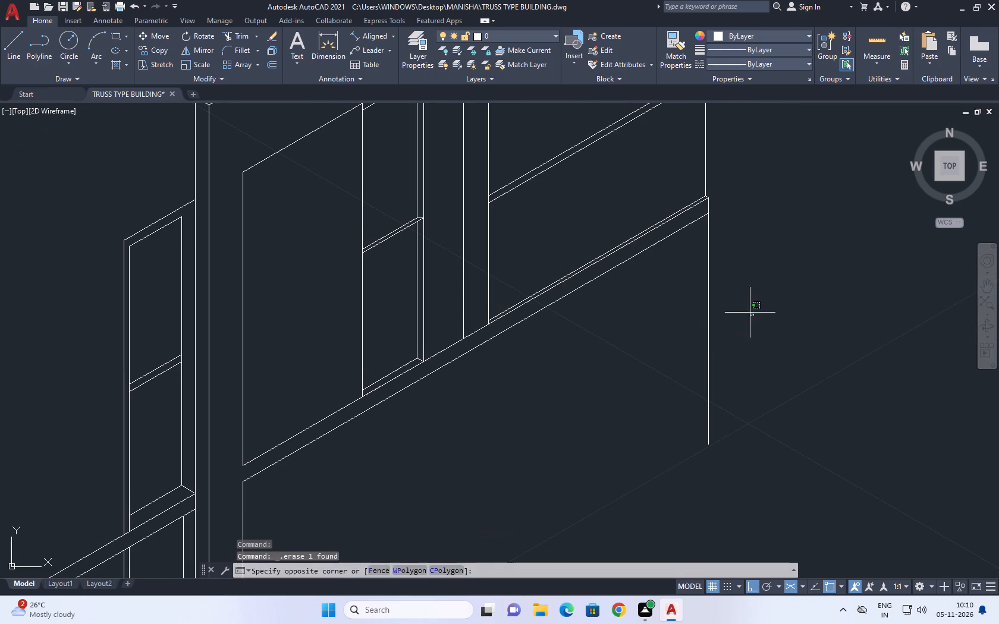
{"action": "left_click", "coordinate": [667, 347]}
{"action": "key", "text": "c"}
{"action": "key", "text": "o"}
{"action": "key", "text": "space"}
{"action": "left_click", "coordinate": [758, 272]}
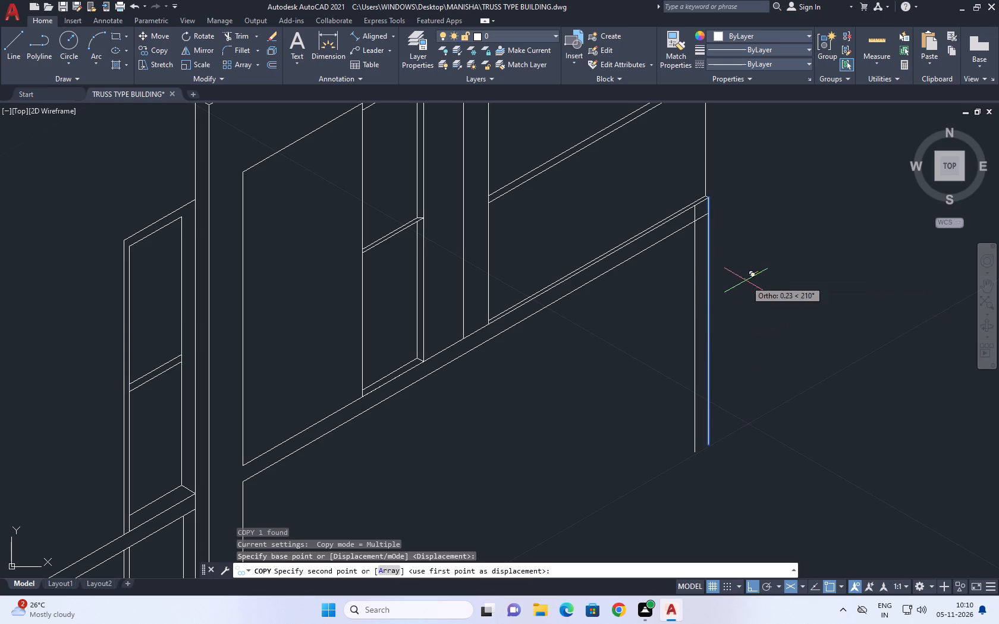
{"action": "type", "text": "0.3"}
{"action": "key", "text": "Return"}
{"action": "key", "text": "Escape"}
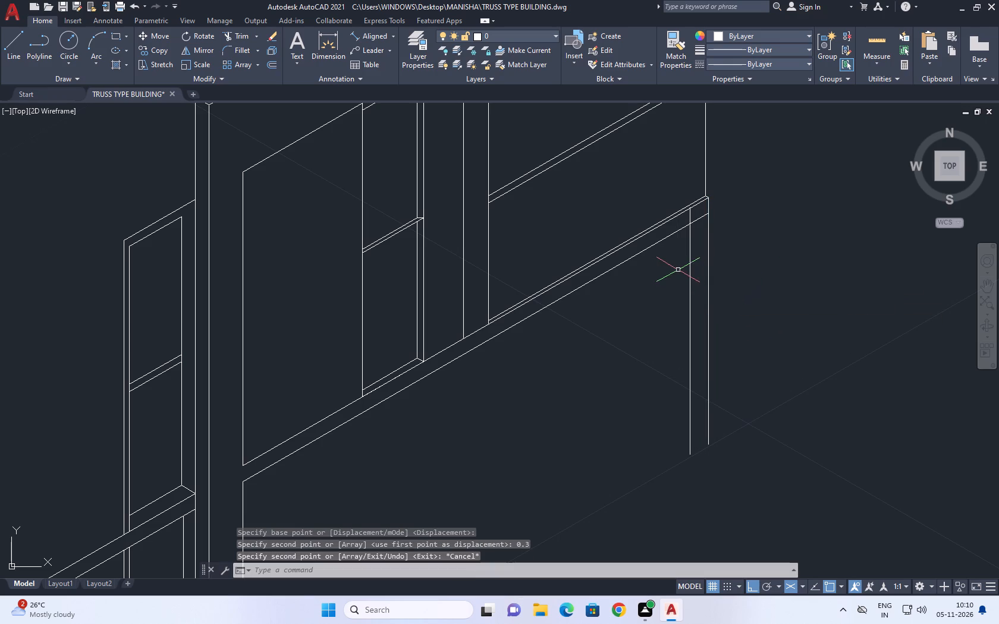
Copy the new inner vertical line 0.3 backward along the 150° isometric axis to give the far column depth.
{"action": "left_click", "coordinate": [693, 283]}
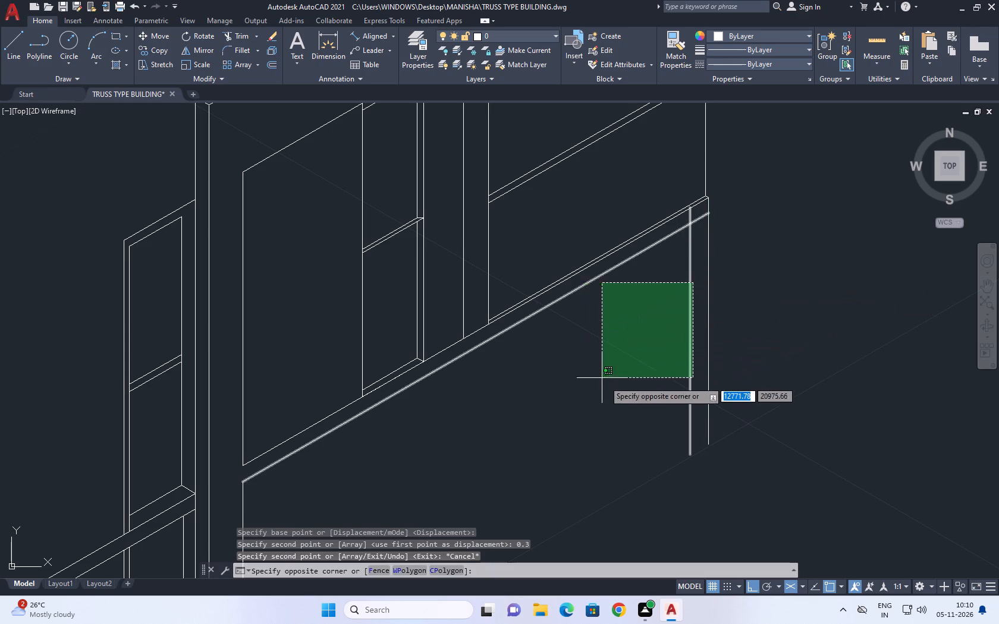
{"action": "left_click", "coordinate": [607, 386]}
{"action": "type", "text": "CO"}
{"action": "key", "text": "space"}
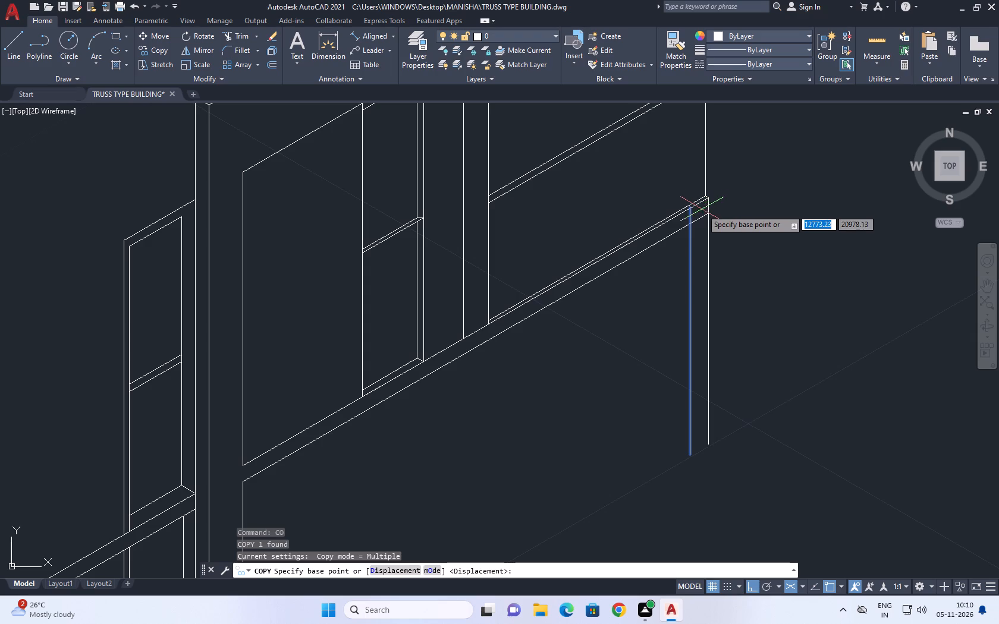
{"action": "left_click", "coordinate": [688, 209]}
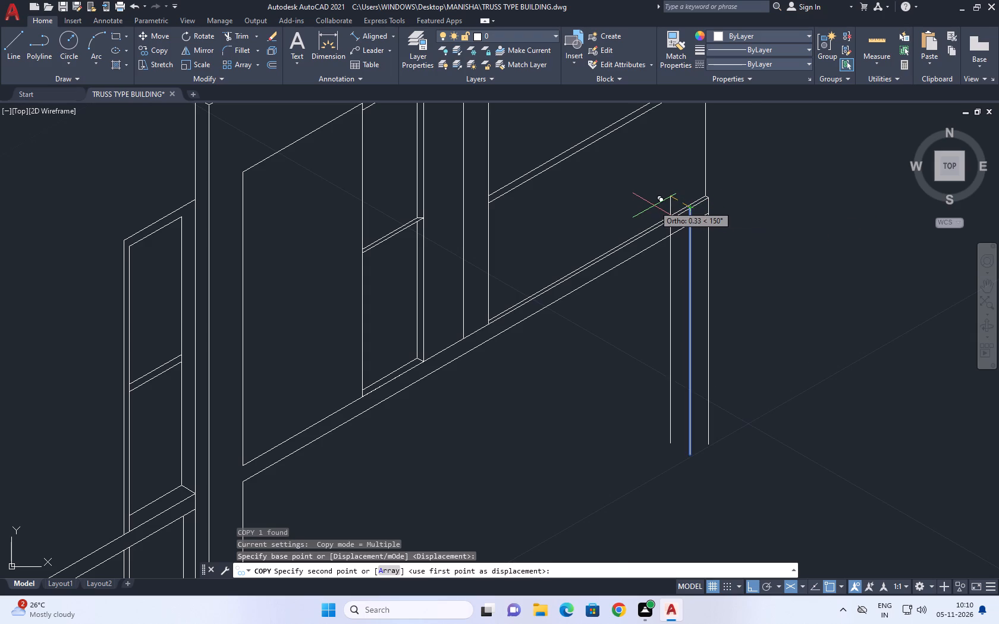
{"action": "key", "text": "F5"}
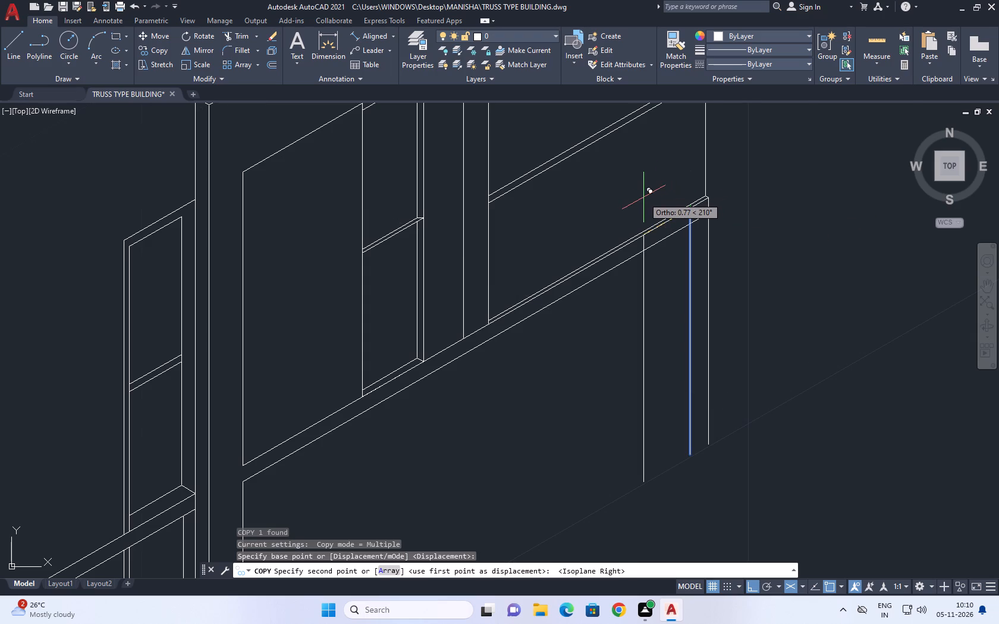
{"action": "scroll", "coordinate": [642, 198], "scroll_direction": "up", "scroll_amount": 4}
{"action": "scroll", "coordinate": [641, 198], "scroll_direction": "down", "scroll_amount": 2}
{"action": "key", "text": "F5"}
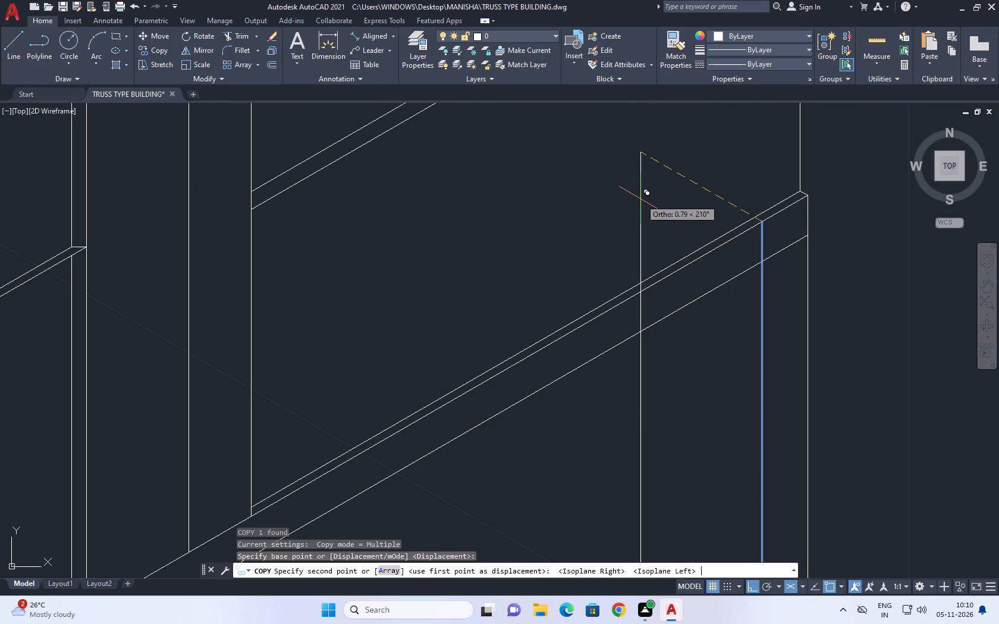
{"action": "type", "text": "0.3"}
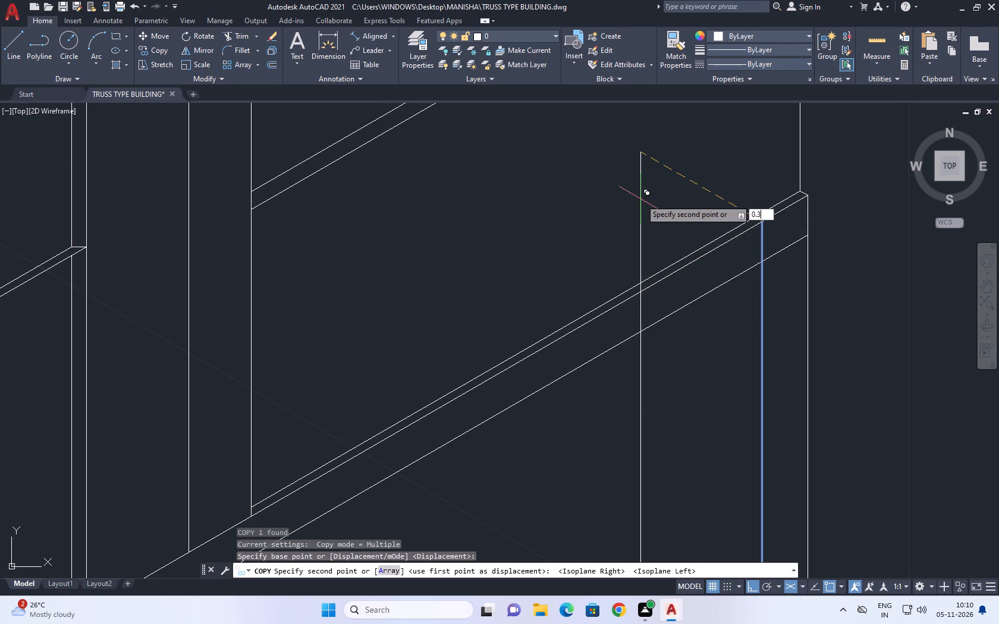
{"action": "key", "text": "Return"}
{"action": "key", "text": "Escape"}
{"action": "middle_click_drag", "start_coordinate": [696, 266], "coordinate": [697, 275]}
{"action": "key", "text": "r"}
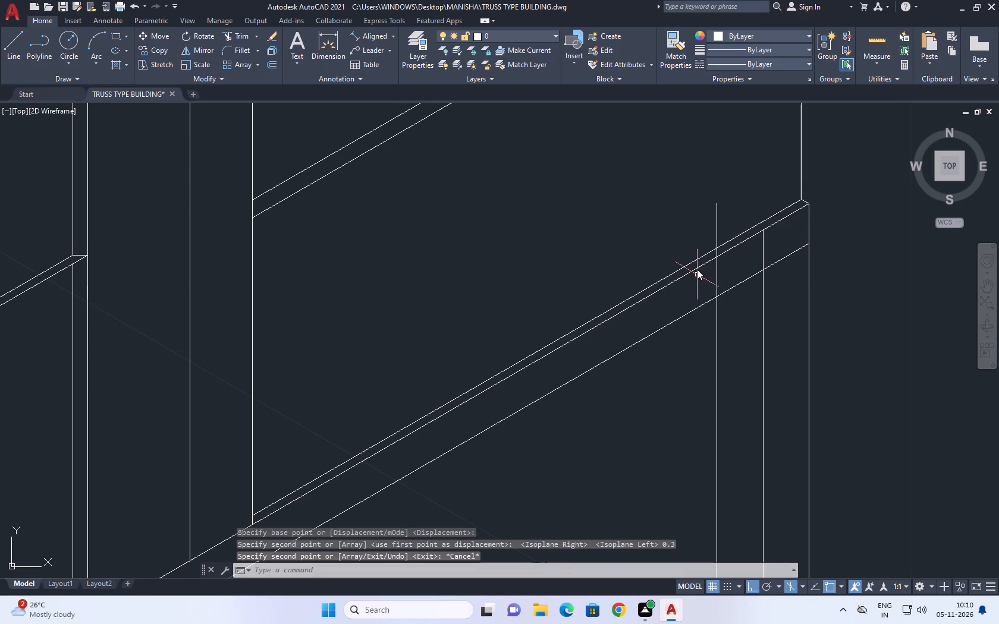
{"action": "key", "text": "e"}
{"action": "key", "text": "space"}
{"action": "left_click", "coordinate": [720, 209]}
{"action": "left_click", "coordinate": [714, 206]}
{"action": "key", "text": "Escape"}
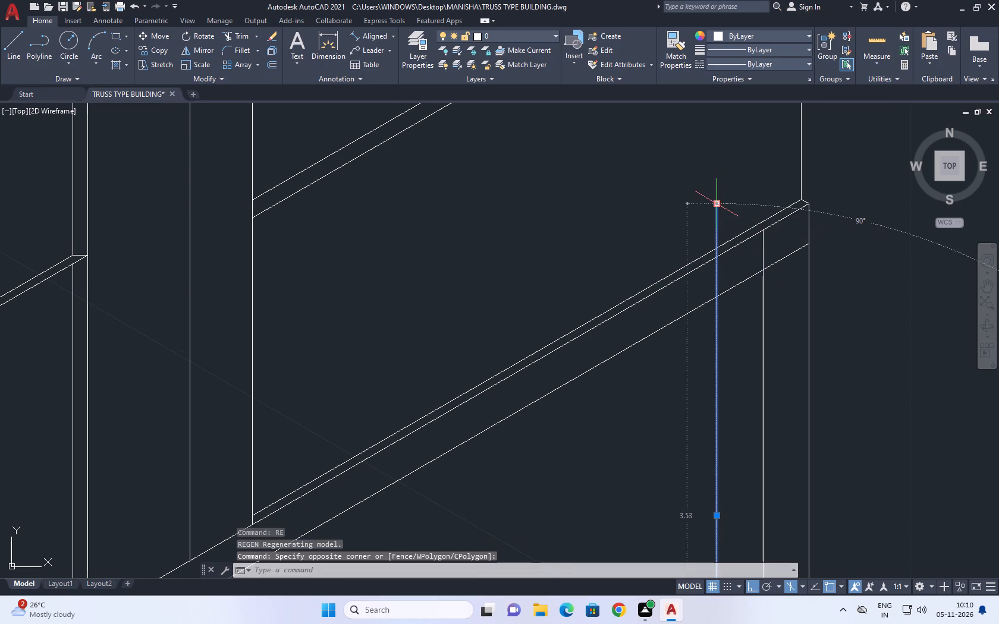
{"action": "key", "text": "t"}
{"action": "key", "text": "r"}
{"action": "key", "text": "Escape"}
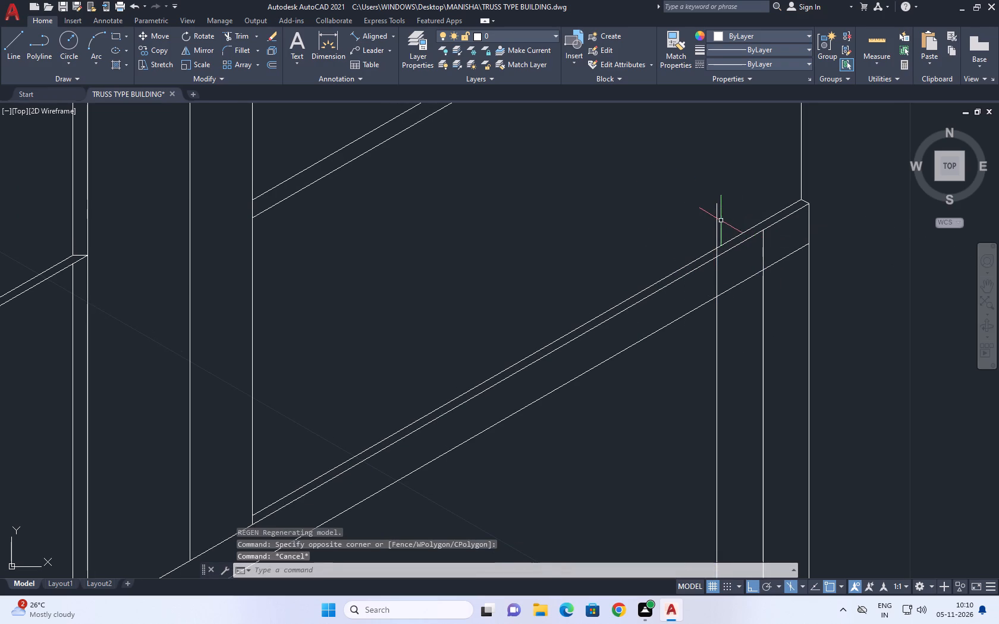
Trim the rear vertical line of the far column above the lower edge of the horizontal band.
{"action": "type", "text": "TR"}
{"action": "key", "text": "space"}
{"action": "left_click", "coordinate": [738, 203]}
{"action": "left_click", "coordinate": [665, 232]}
{"action": "scroll", "coordinate": [739, 243], "scroll_direction": "up", "scroll_amount": 1}
{"action": "scroll", "coordinate": [693, 260], "scroll_direction": "up", "scroll_amount": 1}
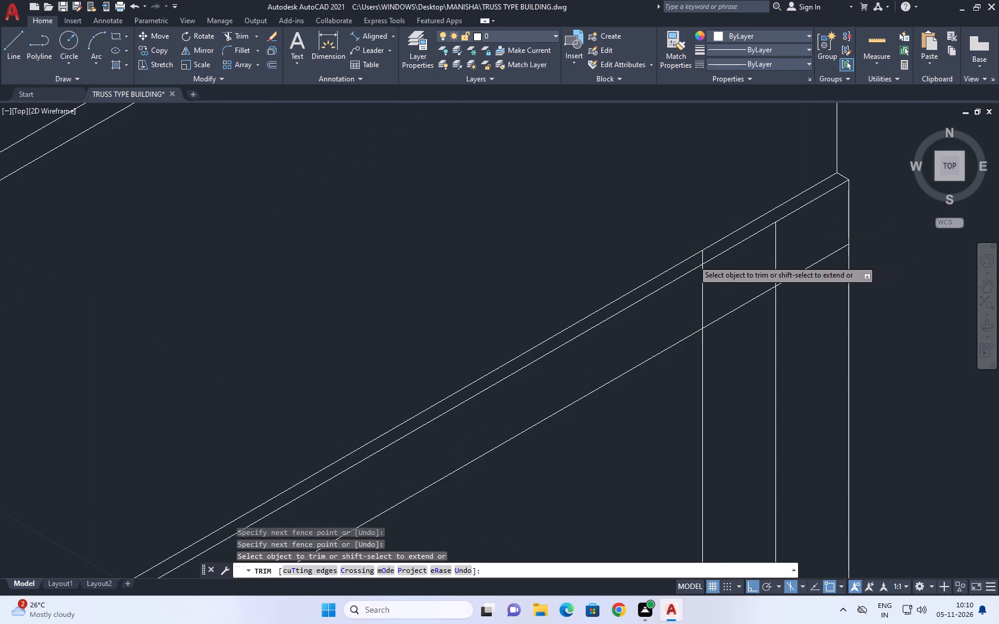
{"action": "scroll", "coordinate": [705, 256], "scroll_direction": "up", "scroll_amount": 1}
{"action": "left_click", "coordinate": [705, 256]}
{"action": "left_click_drag", "start_coordinate": [711, 280], "coordinate": [709, 286]}
{"action": "left_click", "coordinate": [692, 326]}
{"action": "scroll", "coordinate": [695, 313], "scroll_direction": "down", "scroll_amount": 6}
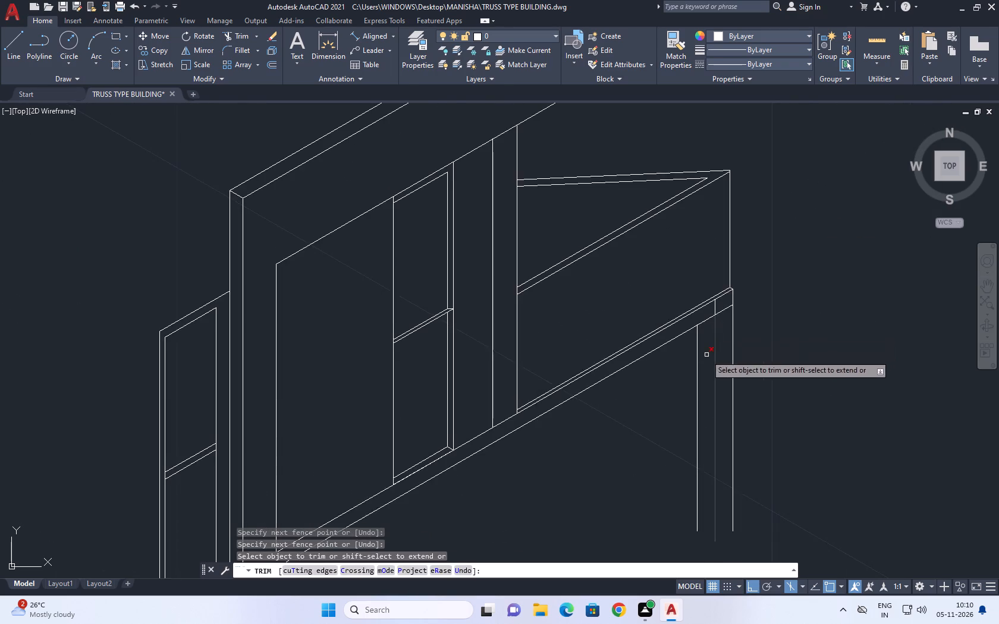
Trim the column's middle vertical line above the band's lower edge, and the band's lower edge between that line and the far edge.
{"action": "middle_click_drag", "start_coordinate": [700, 355], "coordinate": [689, 291]}
{"action": "middle_click_drag", "start_coordinate": [702, 255], "coordinate": [680, 277]}
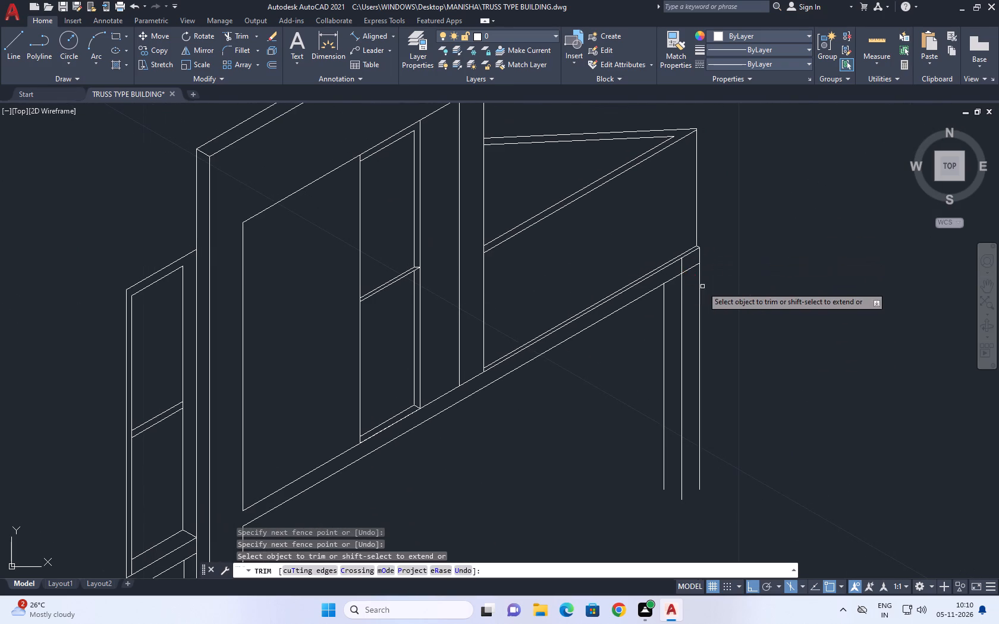
{"action": "scroll", "coordinate": [687, 272], "scroll_direction": "up", "scroll_amount": 2}
{"action": "left_click", "coordinate": [668, 262]}
{"action": "left_click", "coordinate": [689, 273]}
{"action": "scroll", "coordinate": [703, 273], "scroll_direction": "down", "scroll_amount": 1}
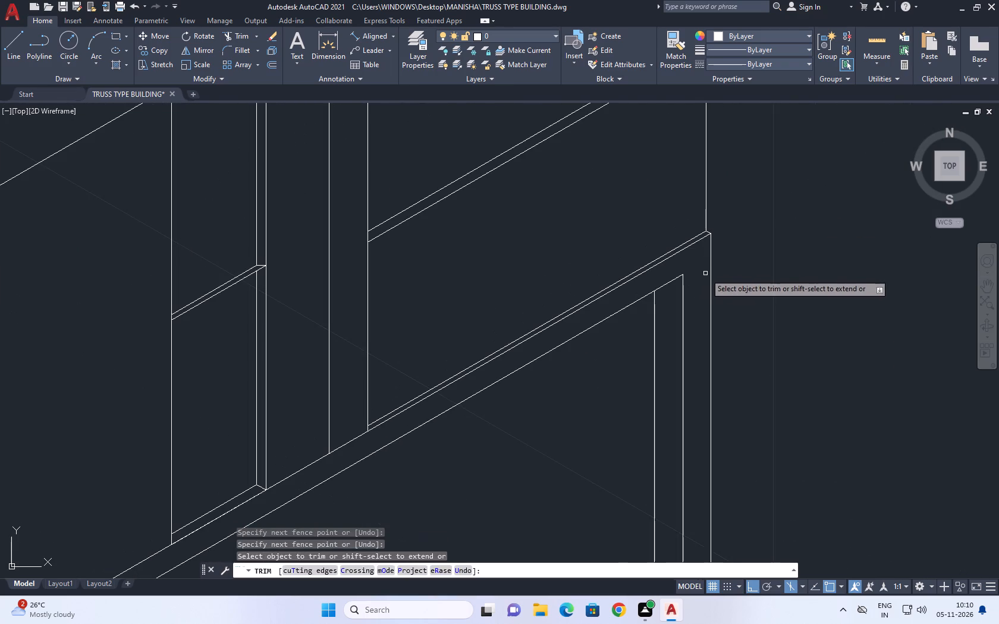
{"action": "key", "text": "Escape"}
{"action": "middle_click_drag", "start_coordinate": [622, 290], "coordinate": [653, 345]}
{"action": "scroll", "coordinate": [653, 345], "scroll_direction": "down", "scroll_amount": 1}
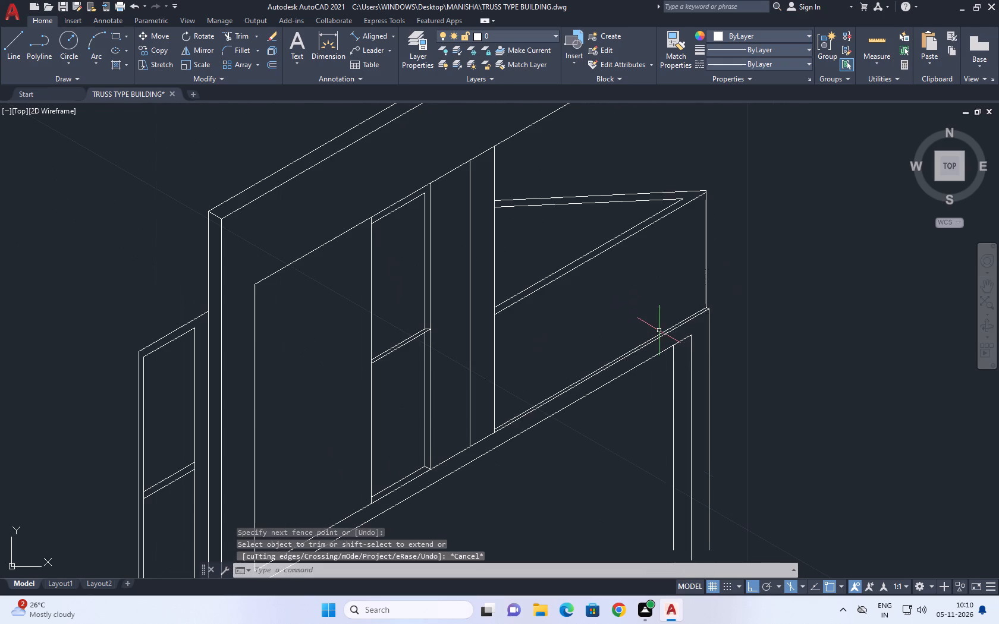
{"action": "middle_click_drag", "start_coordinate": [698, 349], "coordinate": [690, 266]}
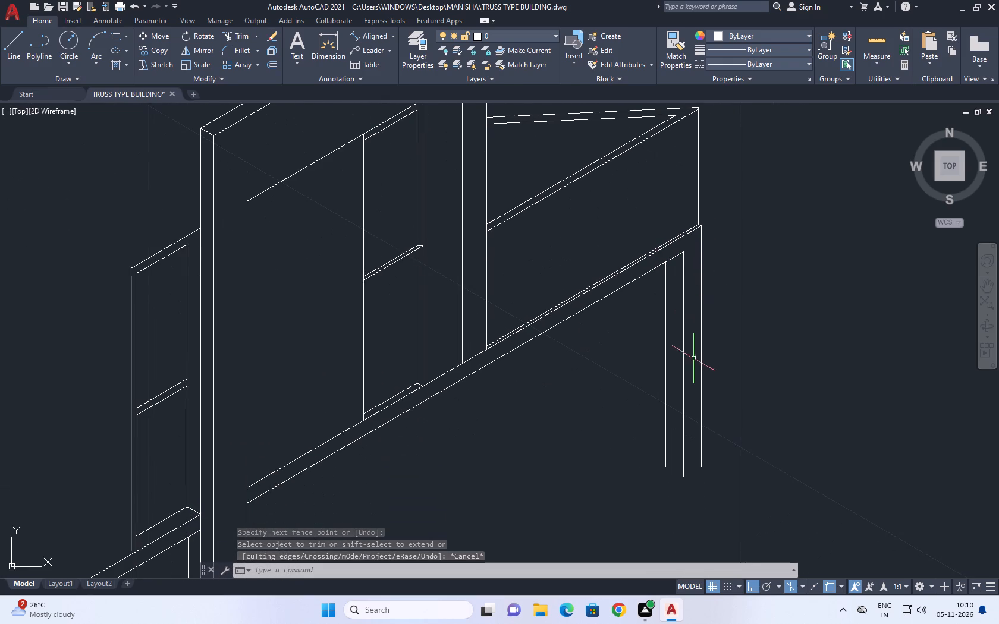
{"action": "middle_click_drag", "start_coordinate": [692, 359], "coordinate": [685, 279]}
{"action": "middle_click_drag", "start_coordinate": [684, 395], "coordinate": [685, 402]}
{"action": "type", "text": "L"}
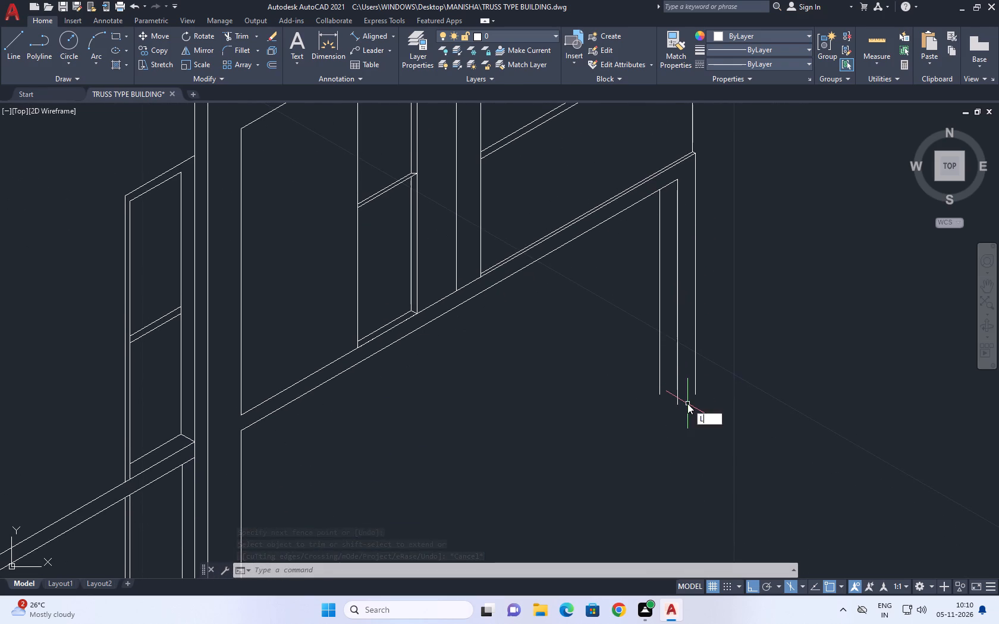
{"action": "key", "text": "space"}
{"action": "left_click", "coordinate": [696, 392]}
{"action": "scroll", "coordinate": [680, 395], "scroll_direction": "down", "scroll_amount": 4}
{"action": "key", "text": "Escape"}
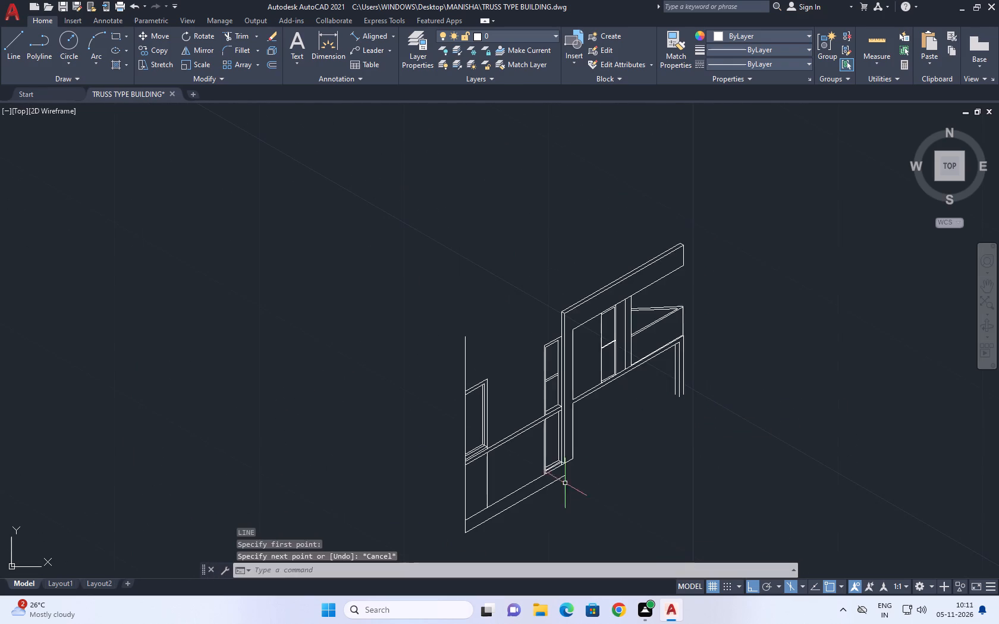
Draw a base line from the near column's bottom corner along the 30° wall direction, past the far column's foot.
{"action": "key", "text": "space"}
{"action": "scroll", "coordinate": [576, 469], "scroll_direction": "up", "scroll_amount": 2}
{"action": "left_click", "coordinate": [566, 445]}
{"action": "middle_click_drag", "start_coordinate": [771, 355], "coordinate": [618, 442]}
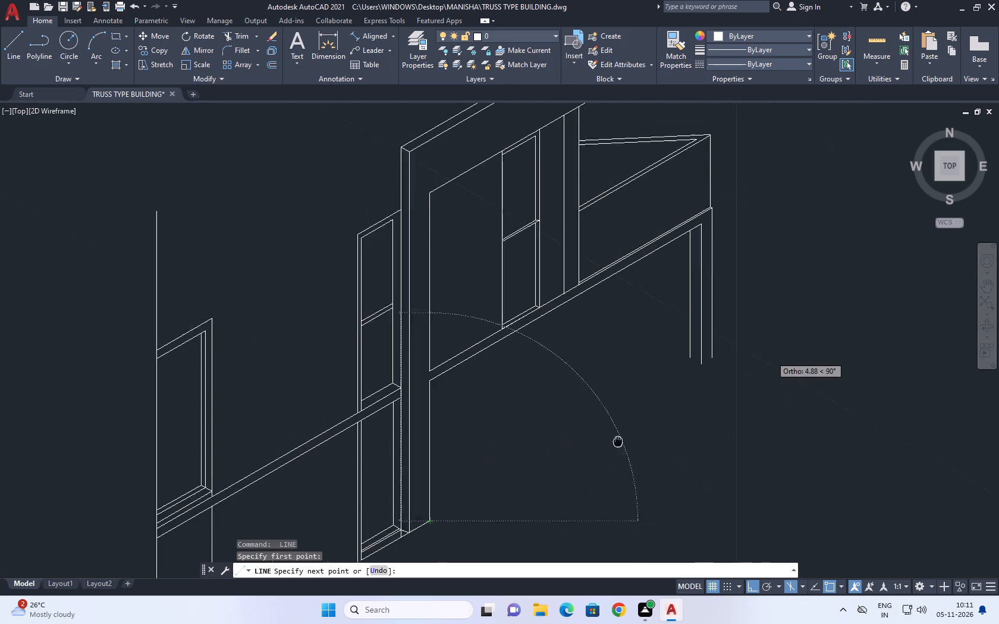
{"action": "key", "text": "F5"}
{"action": "left_click_drag", "start_coordinate": [766, 350], "coordinate": [767, 345]}
{"action": "key", "text": "Escape"}
Draw the far column's bottom depth edge from the rear vertical line's foot along the 330° isometric axis, past the middle line.
{"action": "scroll", "coordinate": [702, 379], "scroll_direction": "up", "scroll_amount": 3}
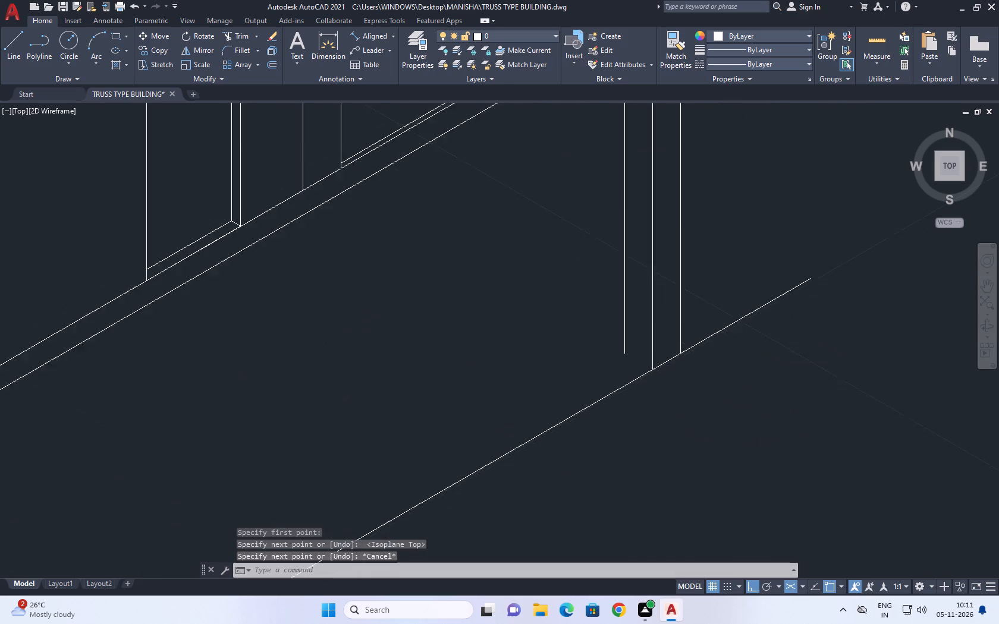
{"action": "scroll", "coordinate": [660, 363], "scroll_direction": "up", "scroll_amount": 3}
{"action": "middle_click_drag", "start_coordinate": [637, 335], "coordinate": [656, 353]}
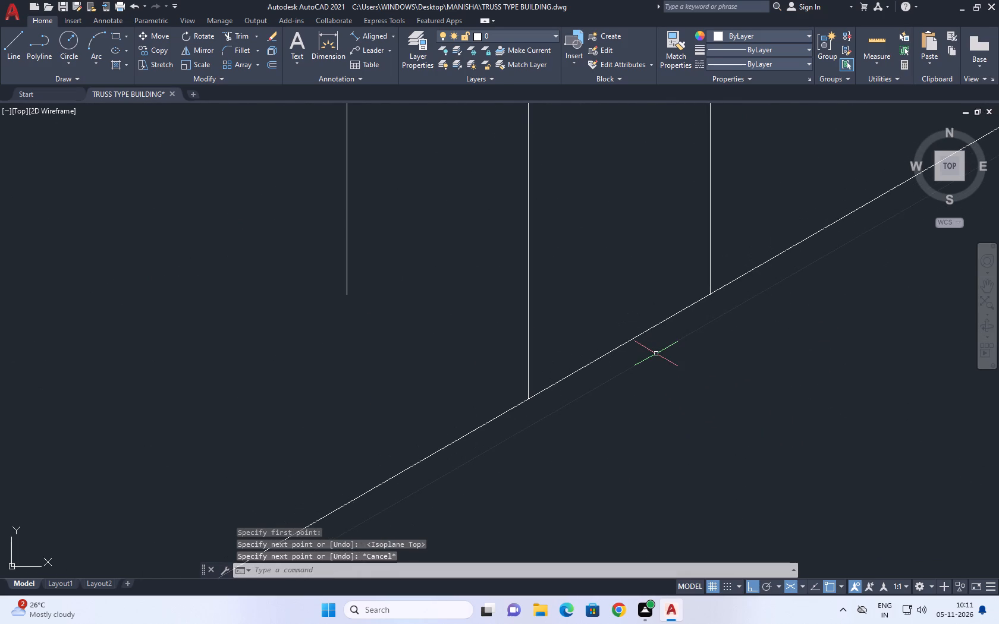
{"action": "type", "text": "L"}
{"action": "key", "text": "space"}
{"action": "left_click", "coordinate": [346, 294]}
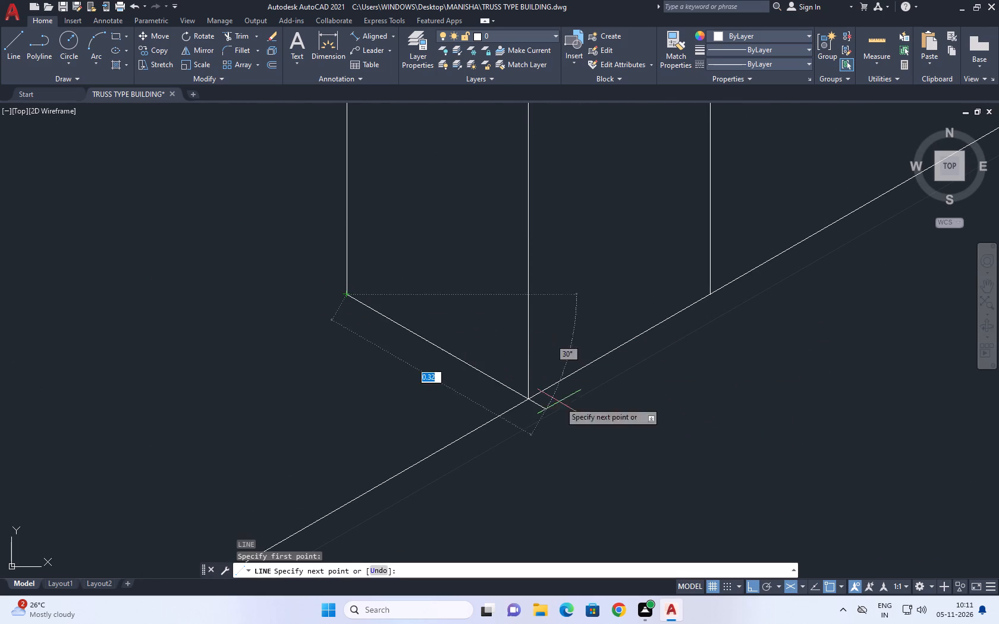
{"action": "left_click", "coordinate": [596, 417]}
{"action": "key", "text": "Escape"}
Trim the overshooting end of the bottom depth edge and the base line on both sides of the far column.
{"action": "key", "text": "t"}
{"action": "key", "text": "r"}
{"action": "key", "text": "space"}
{"action": "scroll", "coordinate": [520, 386], "scroll_direction": "up", "scroll_amount": 3}
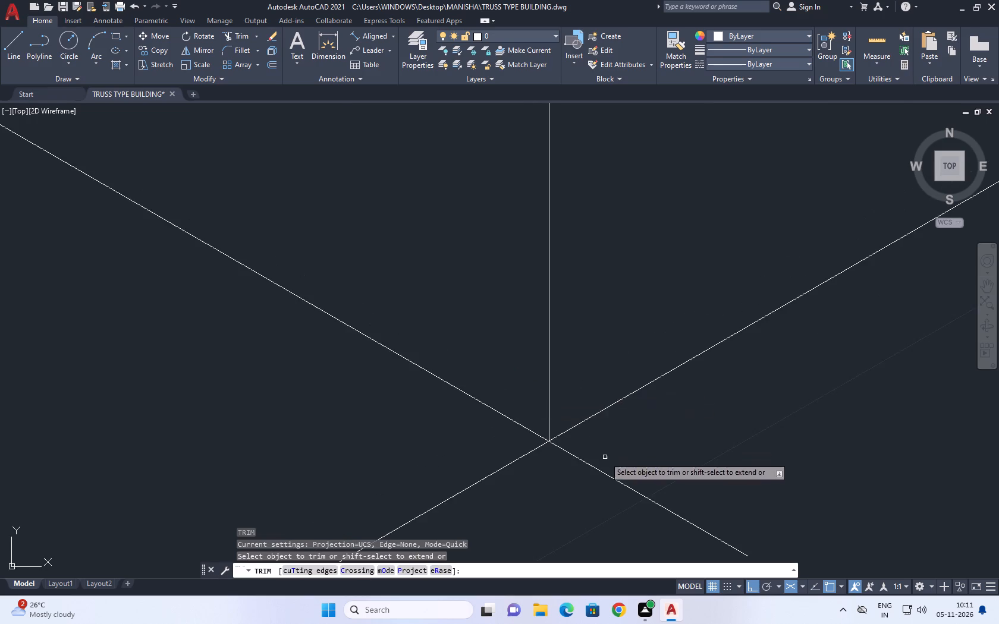
{"action": "middle_click_drag", "start_coordinate": [604, 459], "coordinate": [599, 328]}
{"action": "left_click", "coordinate": [624, 354]}
{"action": "left_click", "coordinate": [593, 386]}
{"action": "scroll", "coordinate": [606, 383], "scroll_direction": "down", "scroll_amount": 7}
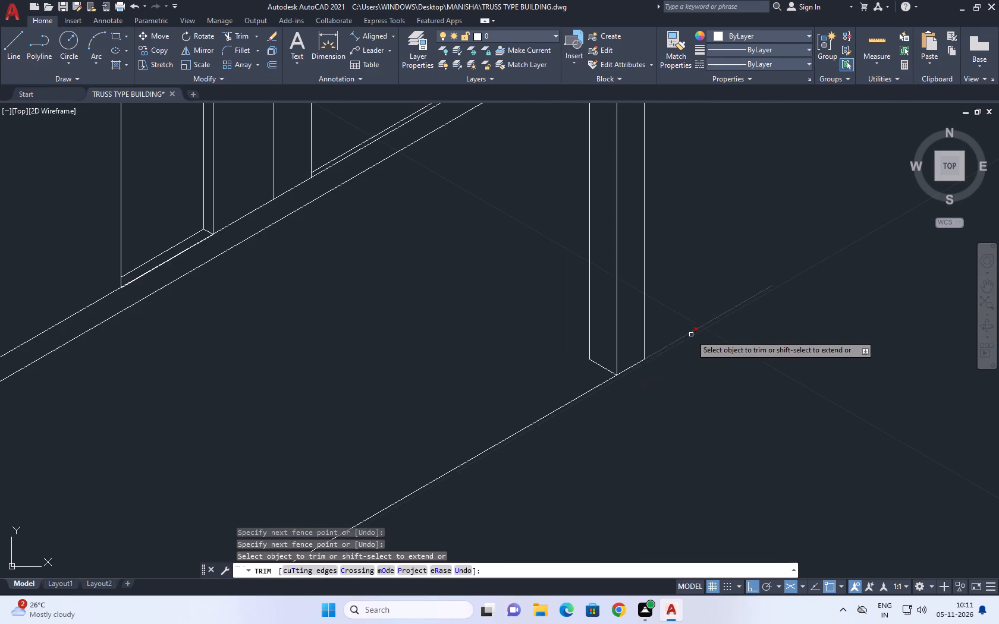
{"action": "left_click", "coordinate": [696, 333]}
{"action": "left_click", "coordinate": [681, 302]}
{"action": "scroll", "coordinate": [692, 324], "scroll_direction": "down", "scroll_amount": 4}
{"action": "left_click", "coordinate": [630, 376]}
{"action": "key", "text": "Escape"}
Draw the ground line from the far column's front bottom corner to the near column's bottom corner.
{"action": "scroll", "coordinate": [658, 385], "scroll_direction": "down", "scroll_amount": 1}
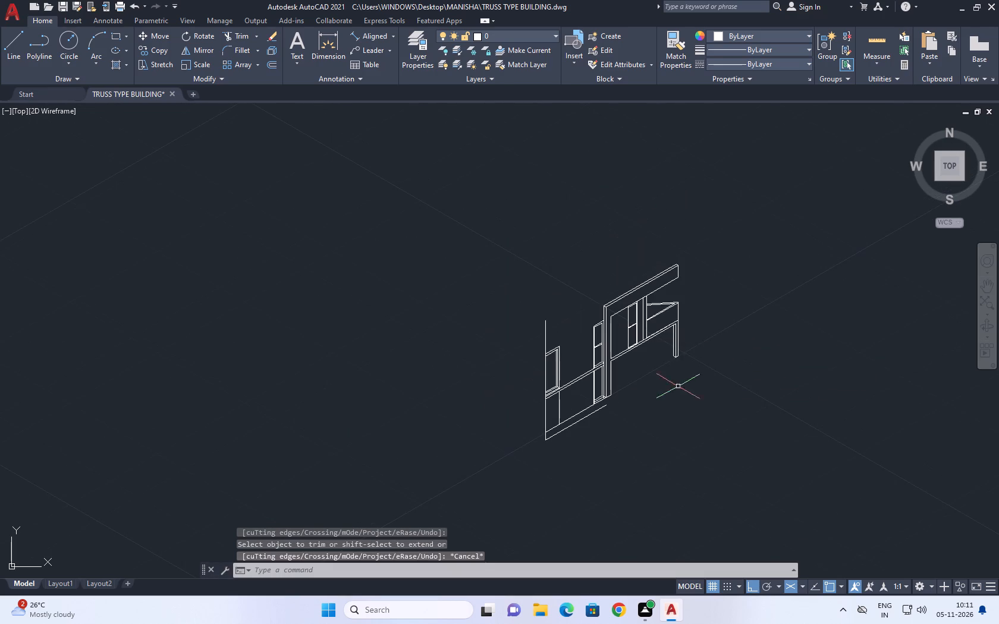
{"action": "scroll", "coordinate": [661, 378], "scroll_direction": "up", "scroll_amount": 2}
{"action": "middle_click_drag", "start_coordinate": [629, 361], "coordinate": [679, 390]}
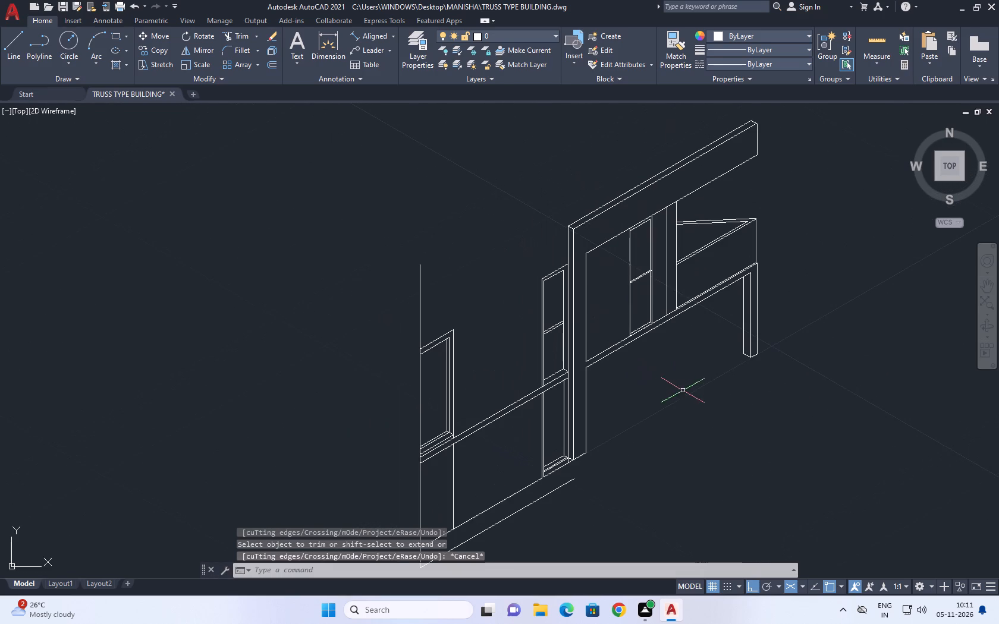
{"action": "middle_click_drag", "start_coordinate": [630, 385], "coordinate": [625, 382]}
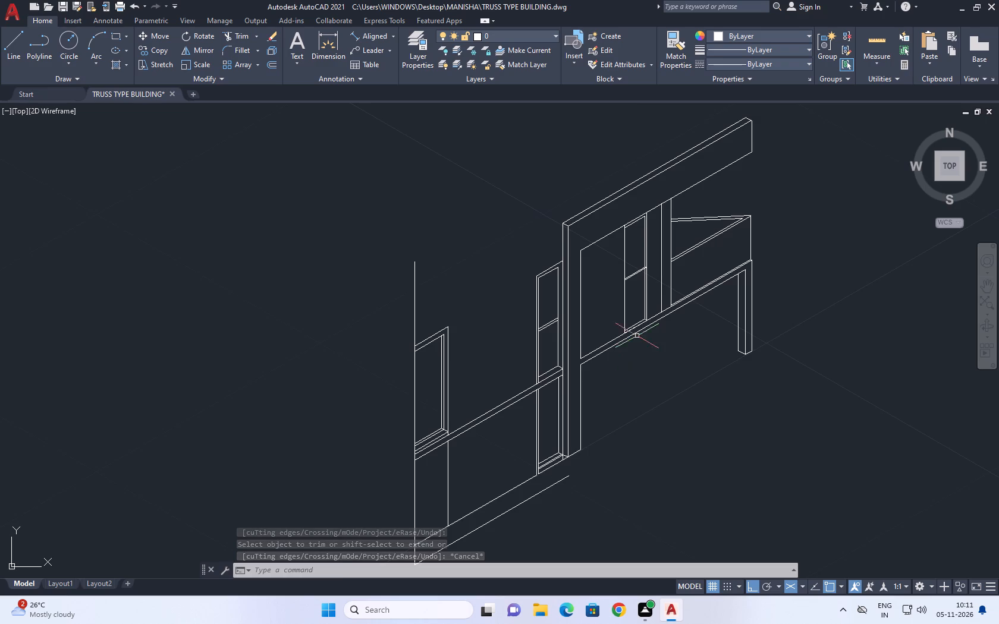
{"action": "scroll", "coordinate": [625, 331], "scroll_direction": "up", "scroll_amount": 1}
{"action": "middle_click_drag", "start_coordinate": [671, 343], "coordinate": [633, 244]}
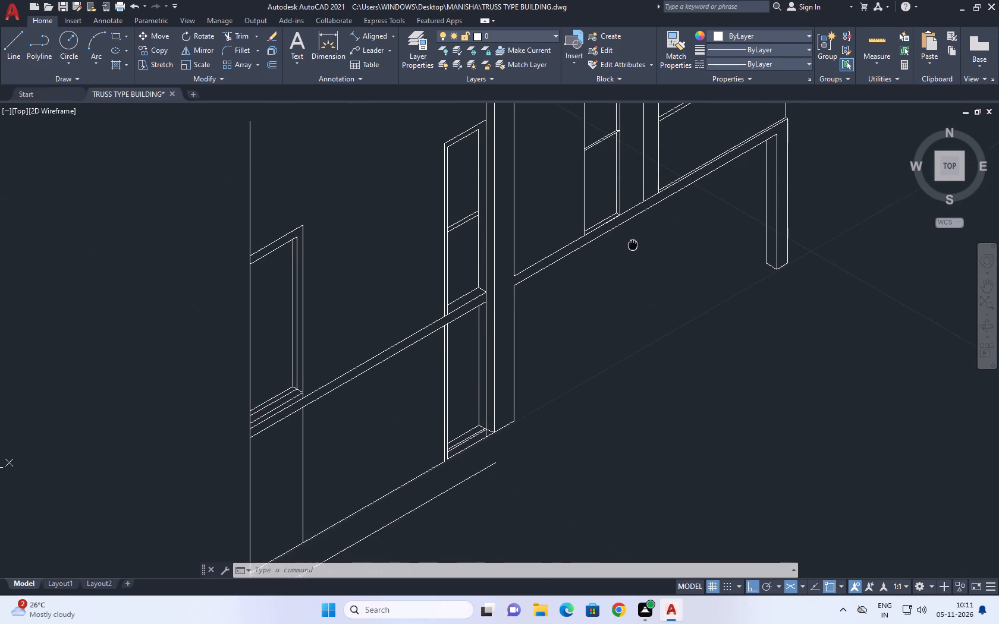
{"action": "middle_click_drag", "start_coordinate": [633, 244], "coordinate": [623, 340]}
{"action": "type", "text": "L"}
{"action": "key", "text": "space"}
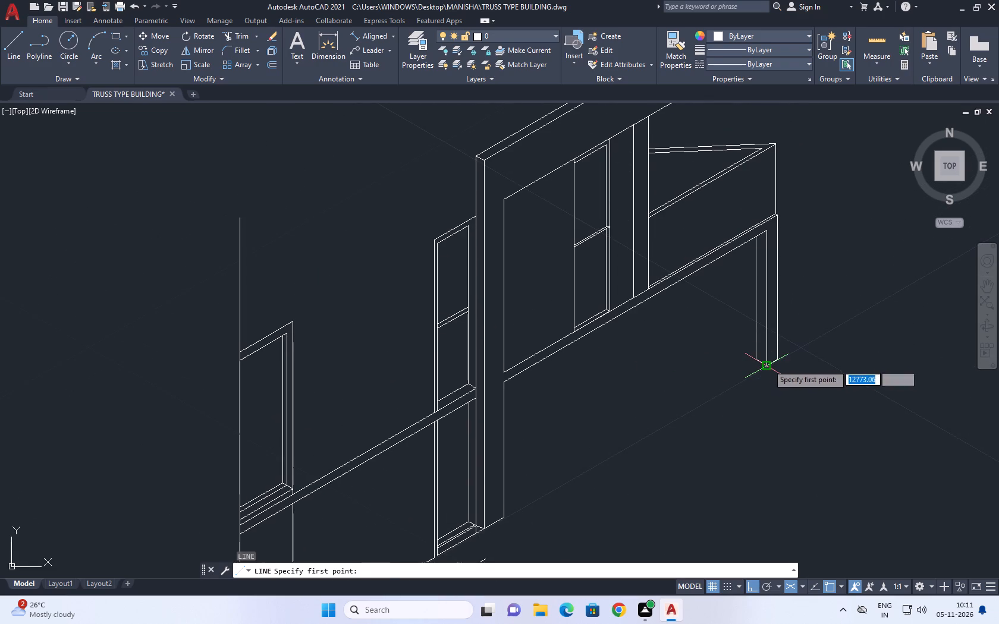
{"action": "left_click_drag", "start_coordinate": [769, 366], "coordinate": [742, 369]}
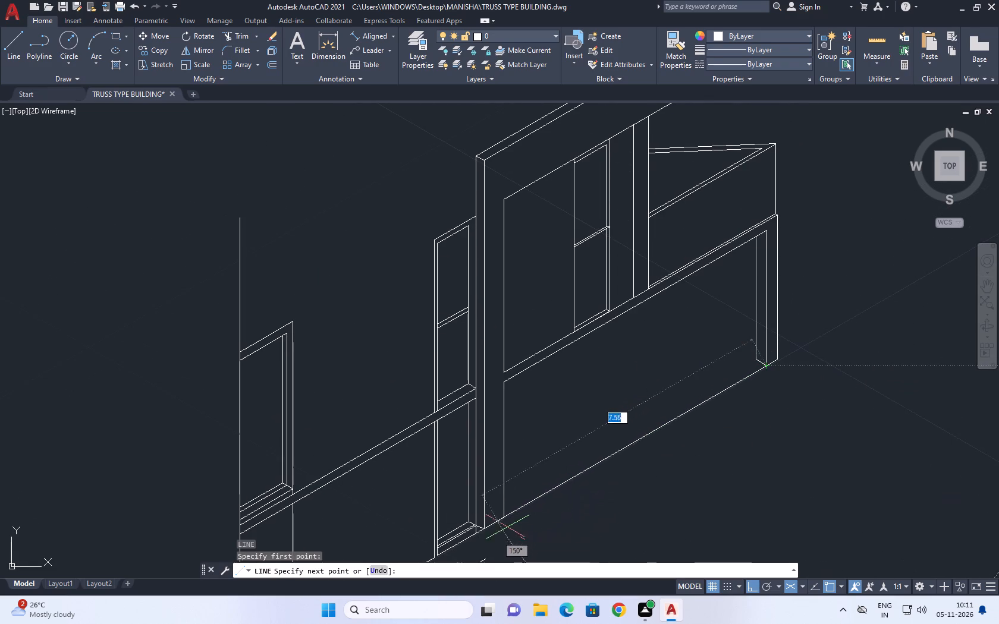
{"action": "scroll", "coordinate": [493, 527], "scroll_direction": "up", "scroll_amount": 2}
{"action": "left_click", "coordinate": [513, 505]}
{"action": "key", "text": "Escape"}
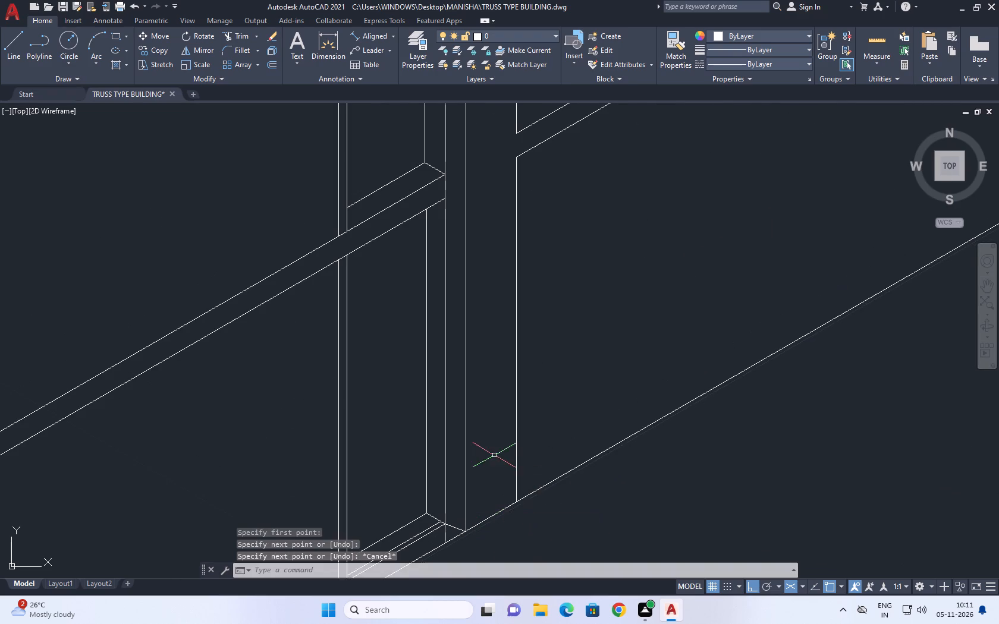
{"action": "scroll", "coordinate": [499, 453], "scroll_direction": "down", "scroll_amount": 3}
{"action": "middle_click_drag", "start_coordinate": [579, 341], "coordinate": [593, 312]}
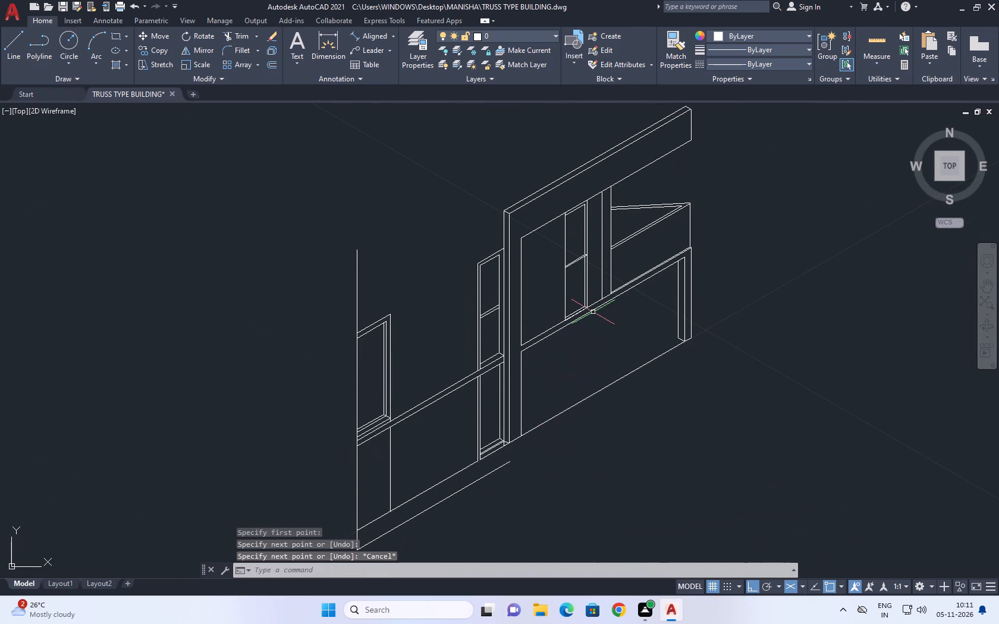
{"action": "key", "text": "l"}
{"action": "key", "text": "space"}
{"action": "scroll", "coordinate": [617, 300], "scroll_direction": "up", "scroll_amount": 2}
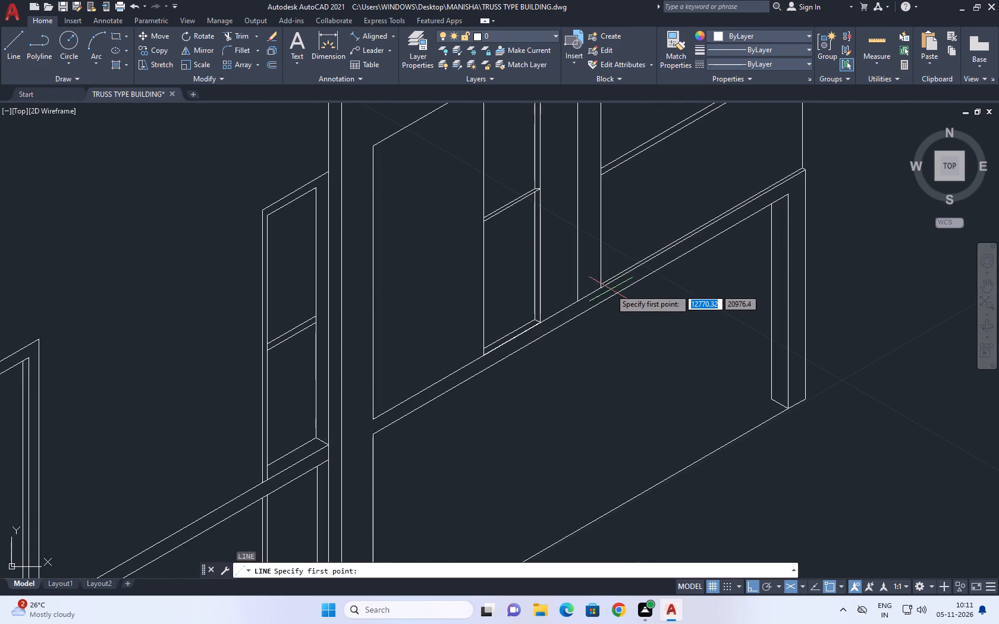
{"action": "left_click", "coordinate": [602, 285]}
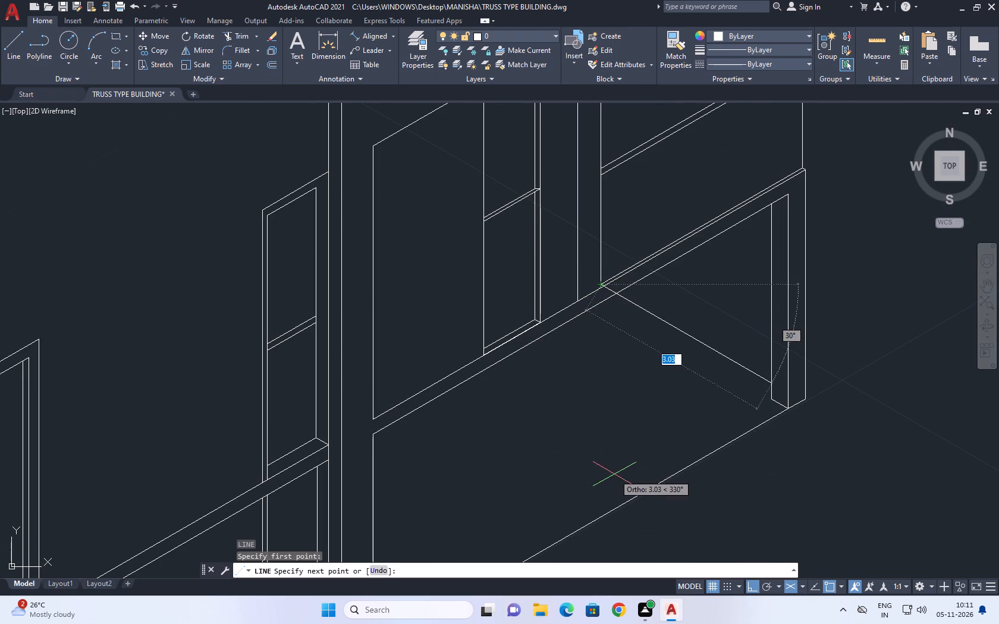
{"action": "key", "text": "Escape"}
Draw a vertical line from the bottom of the far opening's near edge down past the ground line.
{"action": "key", "text": "space"}
{"action": "scroll", "coordinate": [604, 292], "scroll_direction": "up", "scroll_amount": 5}
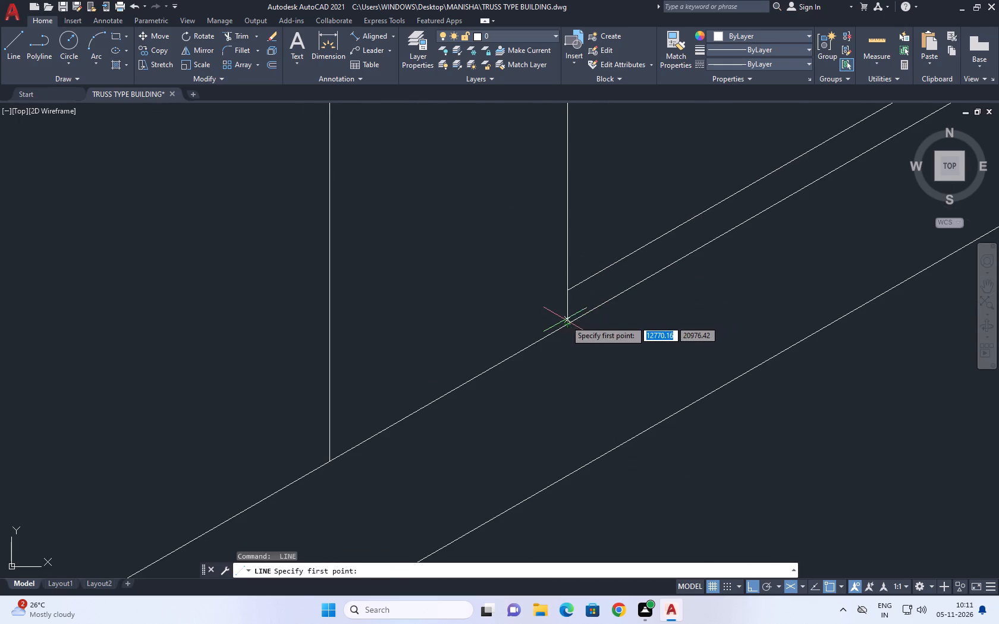
{"action": "left_click", "coordinate": [569, 324]}
{"action": "scroll", "coordinate": [576, 281], "scroll_direction": "down", "scroll_amount": 6}
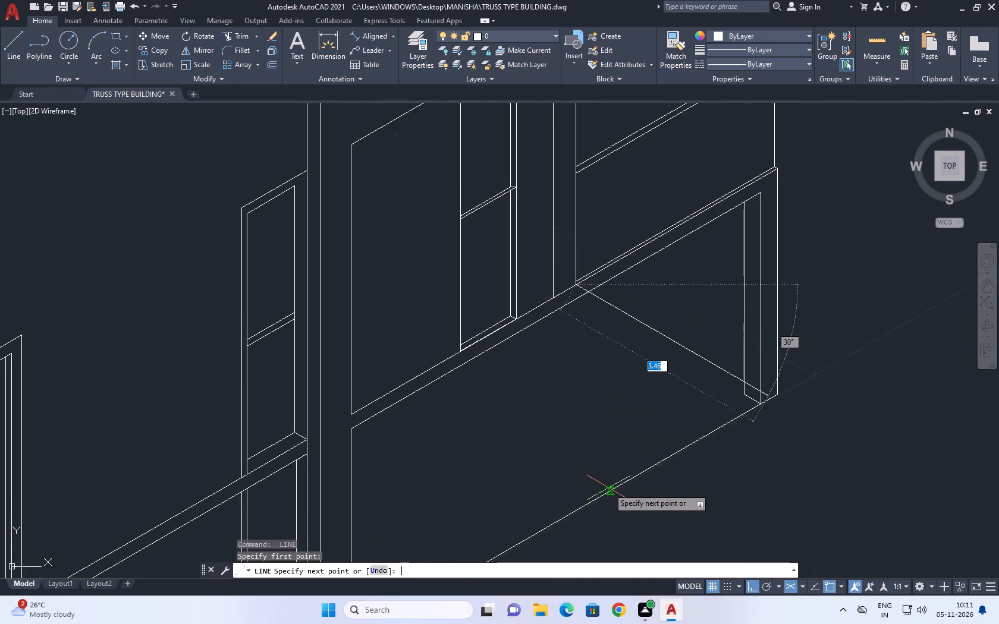
{"action": "key", "text": "F5"}
{"action": "middle_click_drag", "start_coordinate": [586, 507], "coordinate": [574, 371]}
{"action": "left_click", "coordinate": [560, 459]}
{"action": "key", "text": "Escape"}
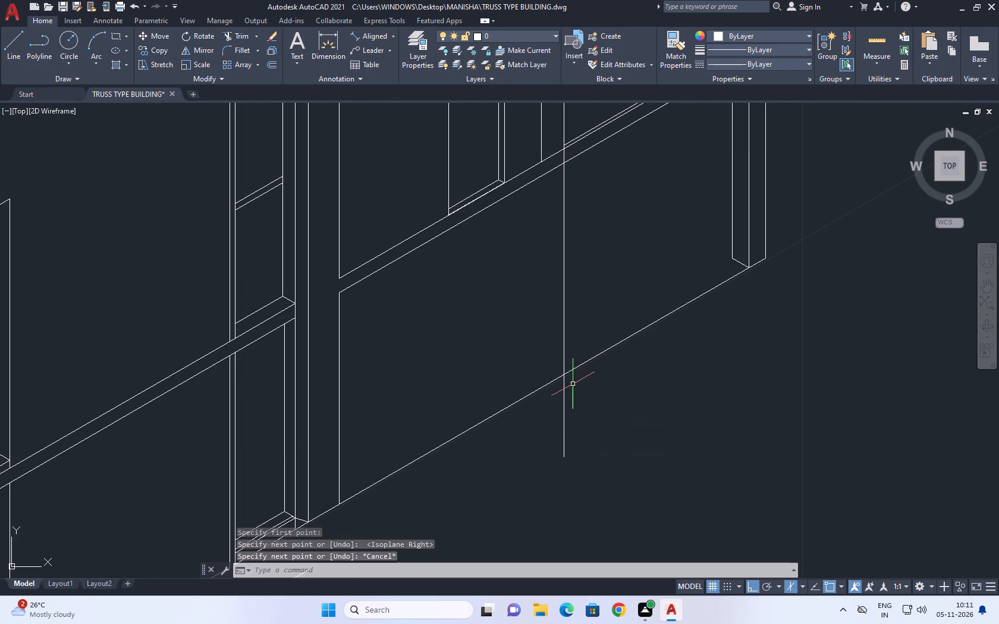
Trim the new vertical line below the ground line and between the horizontal band's edges.
{"action": "type", "text": "TR"}
{"action": "key", "text": "space"}
{"action": "left_click", "coordinate": [553, 424]}
{"action": "left_click", "coordinate": [632, 405]}
{"action": "middle_click_drag", "start_coordinate": [611, 341], "coordinate": [611, 341]}
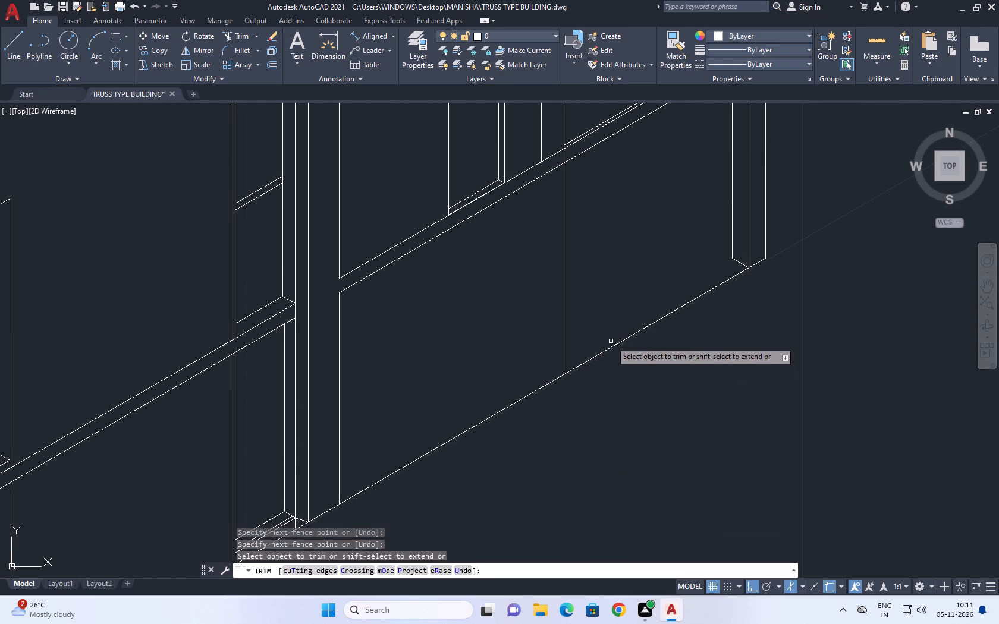
{"action": "middle_click_drag", "start_coordinate": [611, 341], "coordinate": [633, 414]}
{"action": "left_click", "coordinate": [586, 233]}
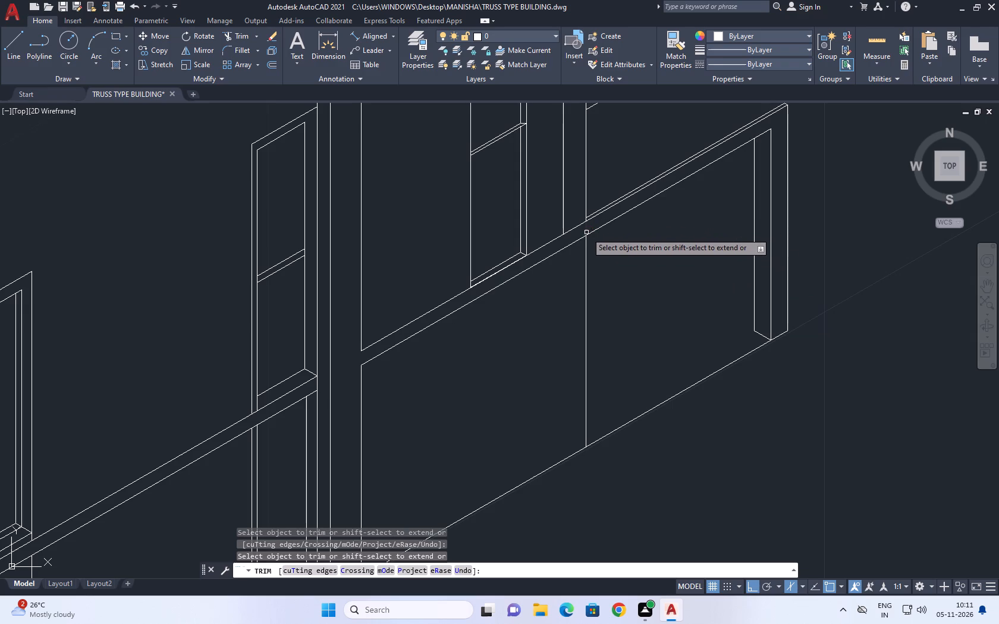
{"action": "key", "text": "Escape"}
{"action": "key", "text": "Escape"}
{"action": "key", "text": "Escape"}
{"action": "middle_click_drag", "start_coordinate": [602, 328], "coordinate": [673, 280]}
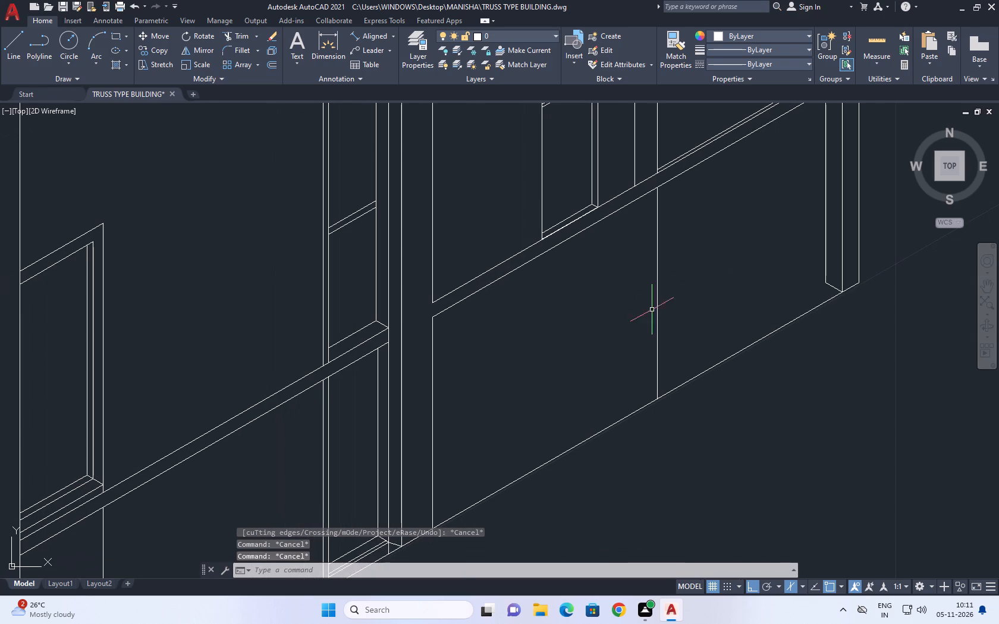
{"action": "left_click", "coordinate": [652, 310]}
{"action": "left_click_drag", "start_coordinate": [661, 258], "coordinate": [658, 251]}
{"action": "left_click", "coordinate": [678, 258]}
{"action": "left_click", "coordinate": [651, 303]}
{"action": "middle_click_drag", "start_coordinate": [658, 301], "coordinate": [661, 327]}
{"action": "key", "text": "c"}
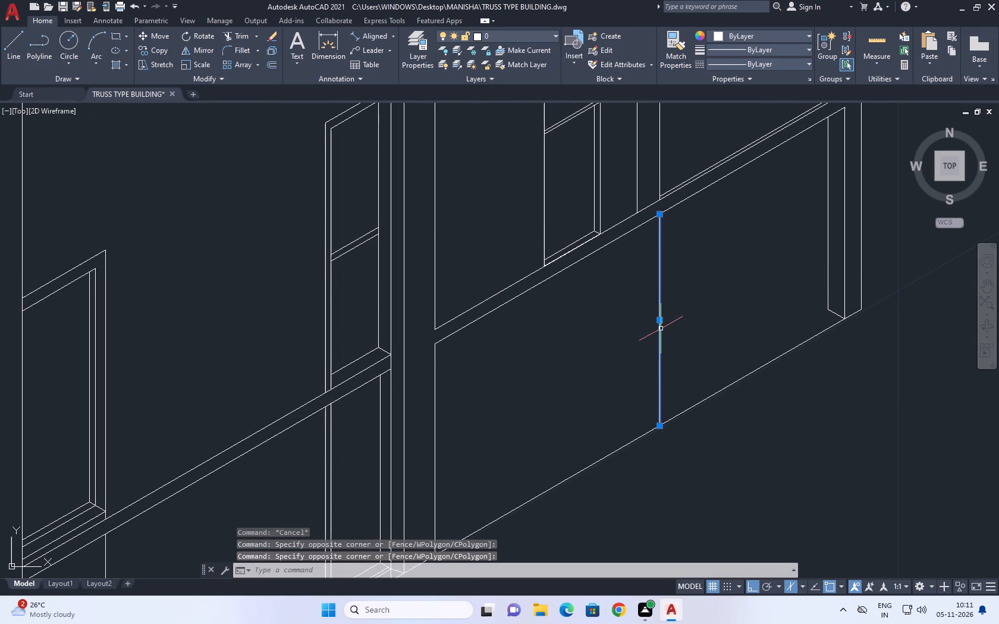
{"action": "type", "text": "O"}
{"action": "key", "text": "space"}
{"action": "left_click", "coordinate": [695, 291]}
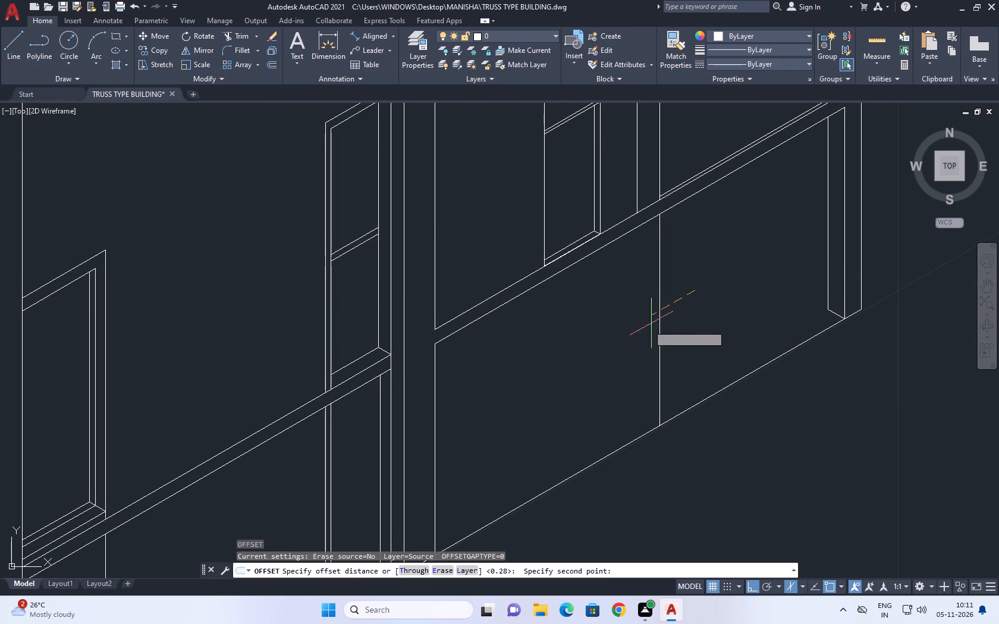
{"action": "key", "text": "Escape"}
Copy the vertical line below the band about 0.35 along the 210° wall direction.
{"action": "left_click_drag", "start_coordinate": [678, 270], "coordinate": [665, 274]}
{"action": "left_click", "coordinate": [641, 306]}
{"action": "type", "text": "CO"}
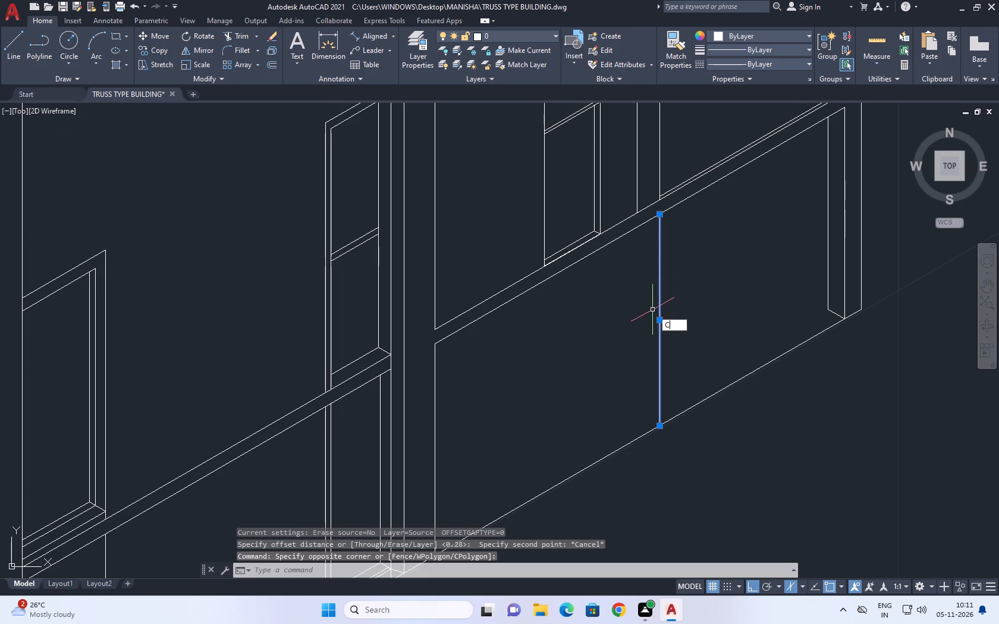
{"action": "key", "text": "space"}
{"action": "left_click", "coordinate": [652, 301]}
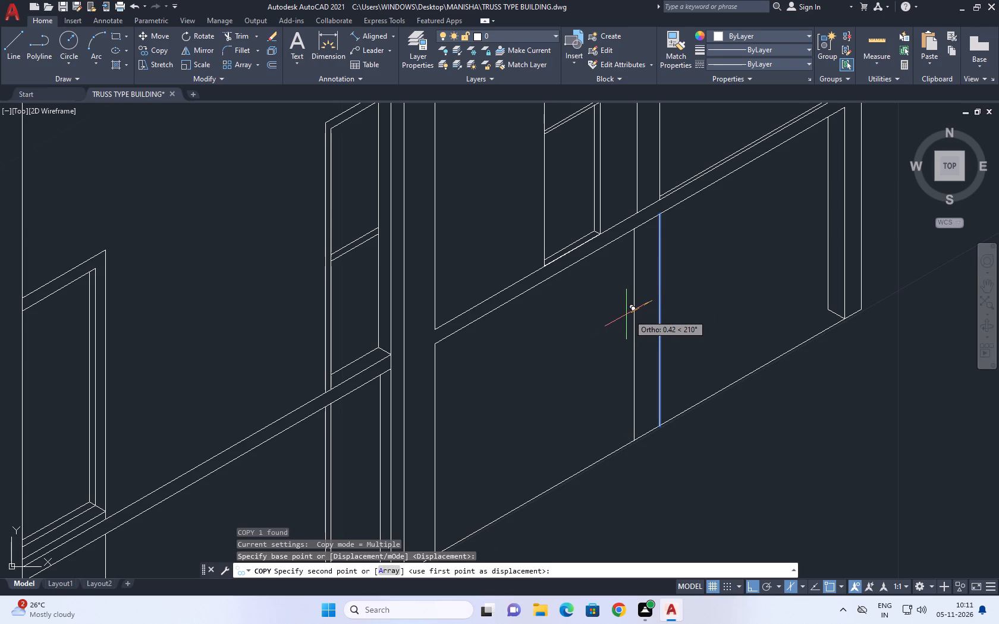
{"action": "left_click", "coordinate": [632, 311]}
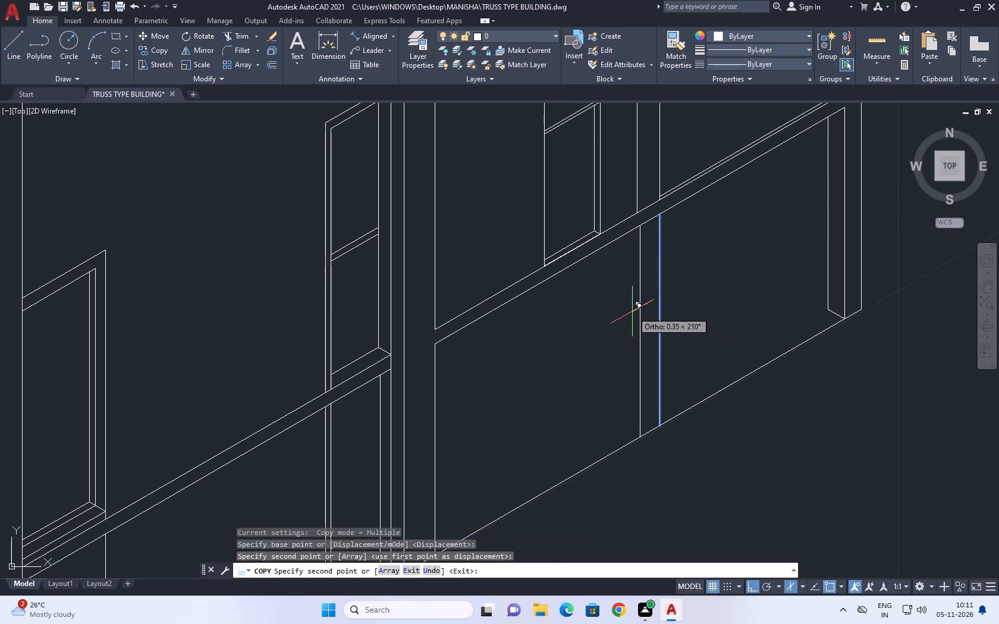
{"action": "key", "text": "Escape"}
Extend the vertical line between the window and the far opening down through the band to the ground line.
{"action": "type", "text": "EX"}
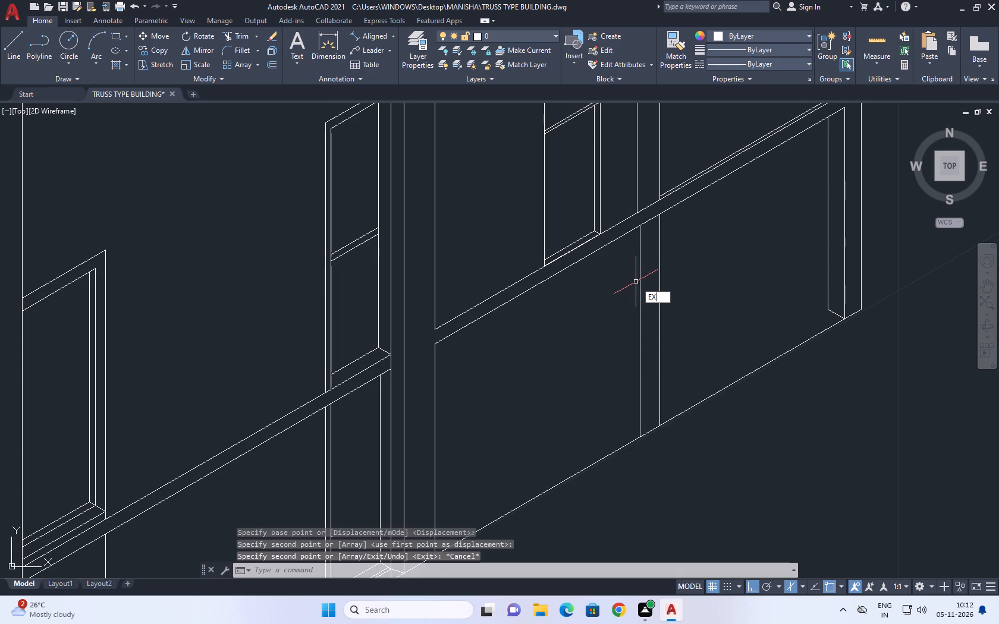
{"action": "key", "text": "space"}
{"action": "left_click", "coordinate": [633, 201]}
{"action": "left_click", "coordinate": [668, 162]}
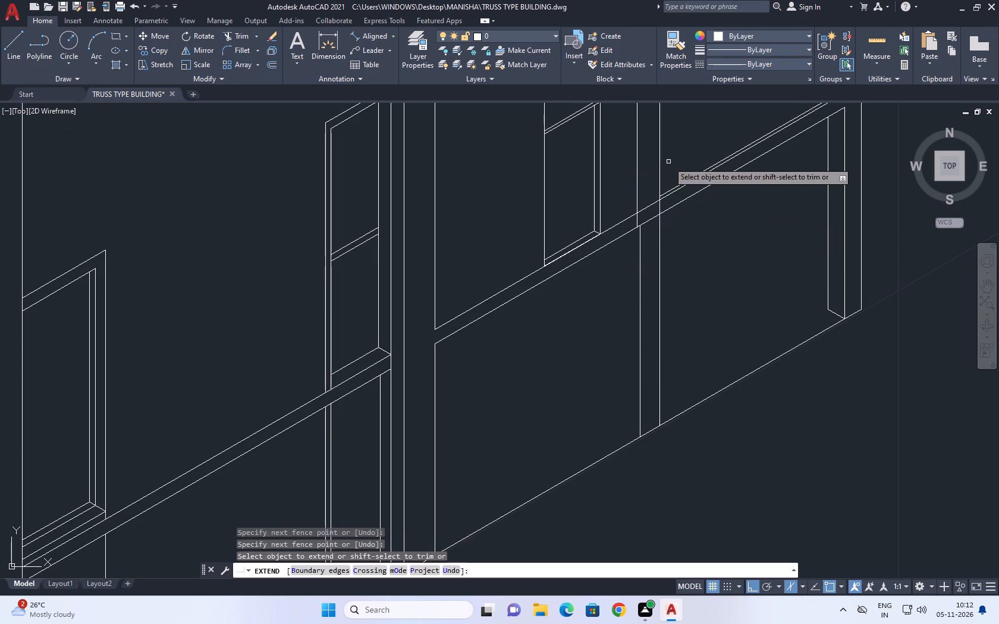
{"action": "left_click", "coordinate": [638, 186]}
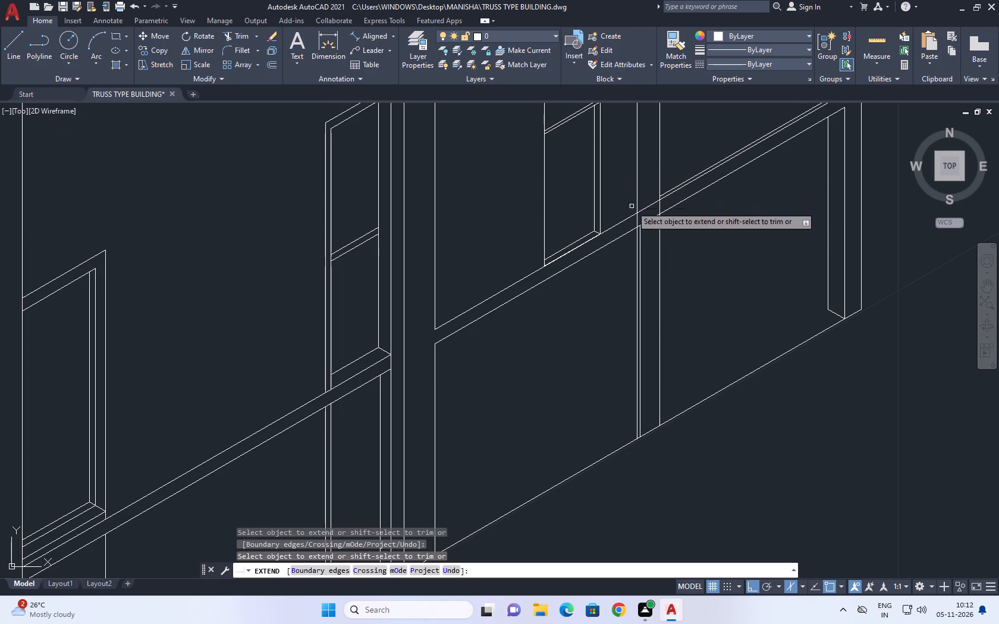
{"action": "key", "text": "Escape"}
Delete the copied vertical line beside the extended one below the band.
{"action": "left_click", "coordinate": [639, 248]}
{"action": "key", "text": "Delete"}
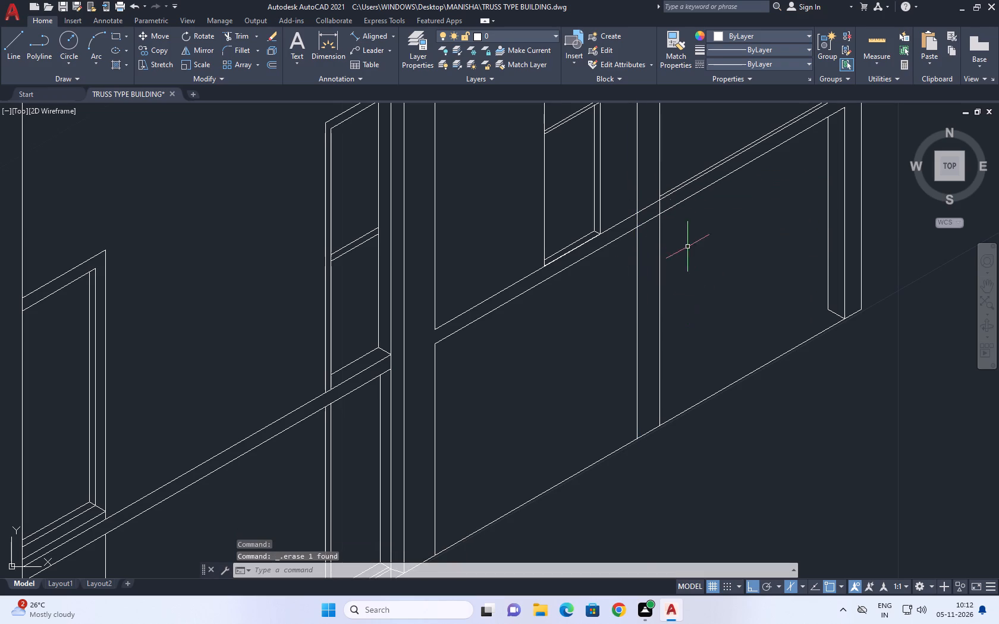
Trim the intermediate column's two vertical lines between the upper and lower edges of the horizontal band.
{"action": "scroll", "coordinate": [657, 201], "scroll_direction": "up", "scroll_amount": 4}
{"action": "middle_click_drag", "start_coordinate": [765, 215], "coordinate": [769, 261]}
{"action": "key", "text": "t"}
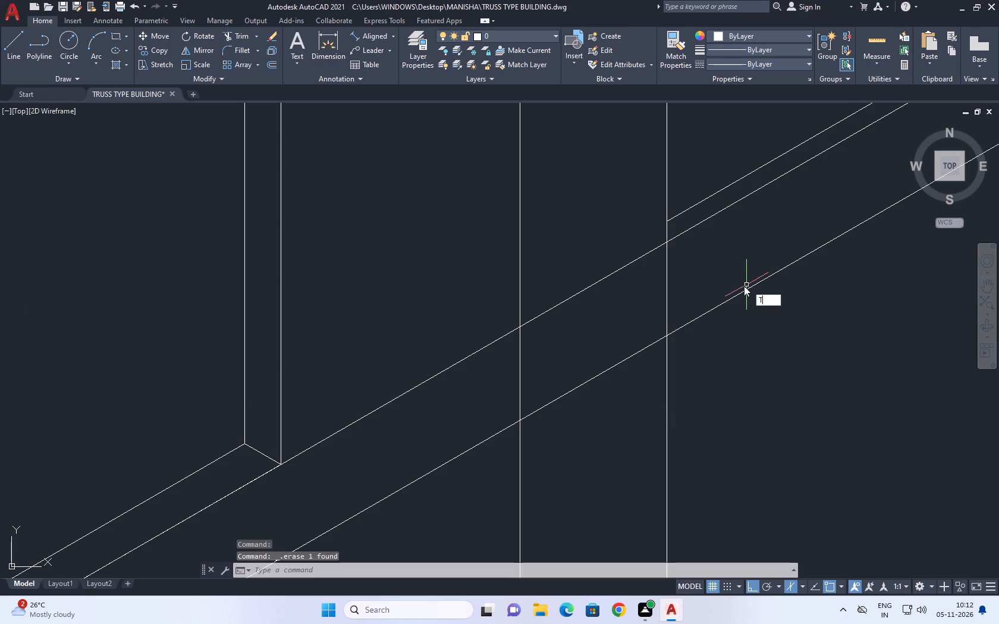
{"action": "key", "text": "r"}
{"action": "key", "text": "space"}
{"action": "left_click", "coordinate": [706, 267]}
{"action": "left_click", "coordinate": [465, 390]}
{"action": "scroll", "coordinate": [674, 305], "scroll_direction": "down", "scroll_amount": 6}
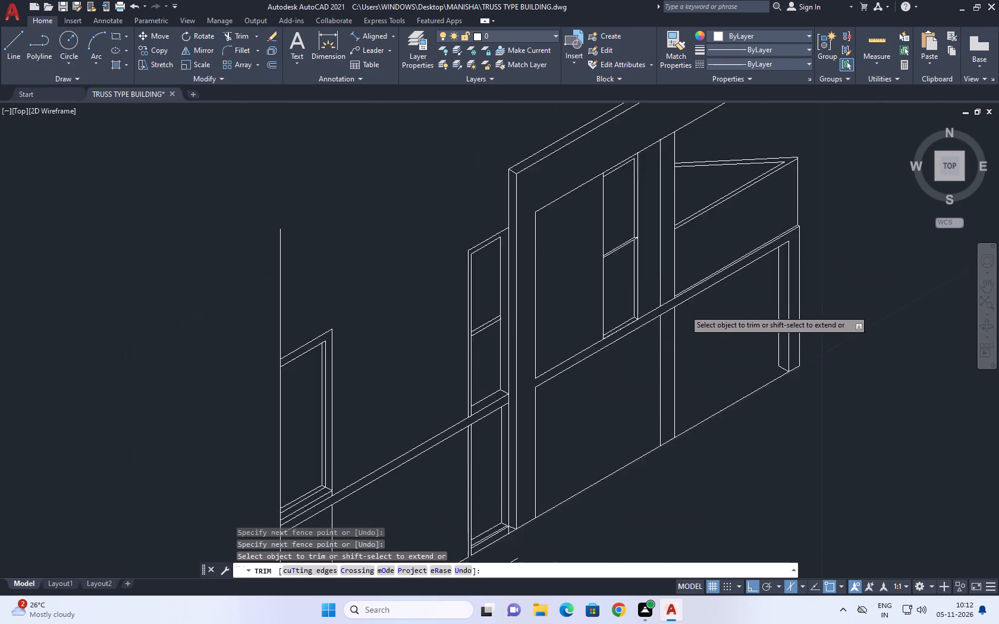
{"action": "key", "text": "Escape"}
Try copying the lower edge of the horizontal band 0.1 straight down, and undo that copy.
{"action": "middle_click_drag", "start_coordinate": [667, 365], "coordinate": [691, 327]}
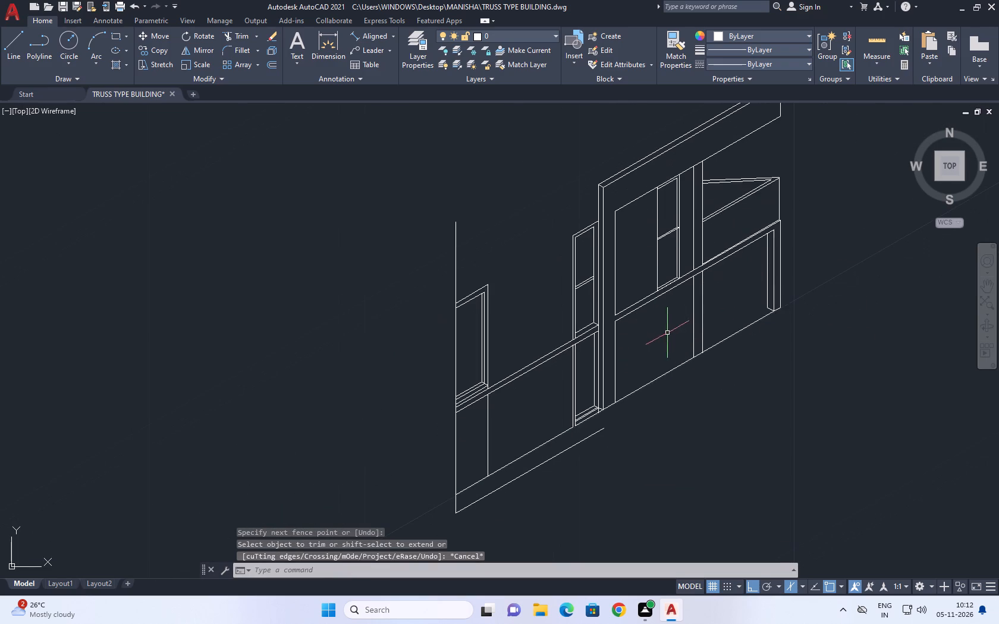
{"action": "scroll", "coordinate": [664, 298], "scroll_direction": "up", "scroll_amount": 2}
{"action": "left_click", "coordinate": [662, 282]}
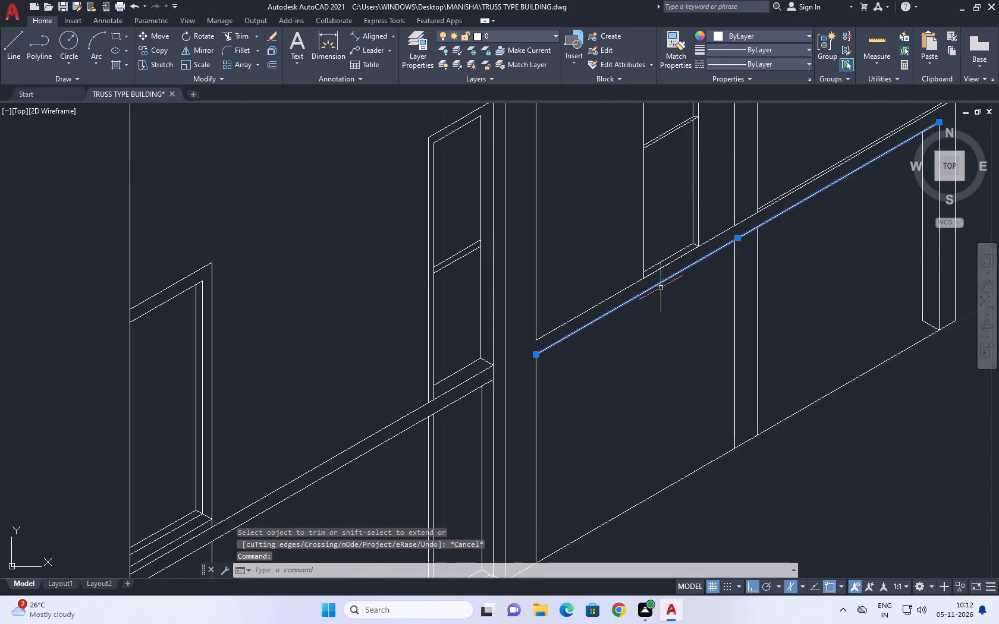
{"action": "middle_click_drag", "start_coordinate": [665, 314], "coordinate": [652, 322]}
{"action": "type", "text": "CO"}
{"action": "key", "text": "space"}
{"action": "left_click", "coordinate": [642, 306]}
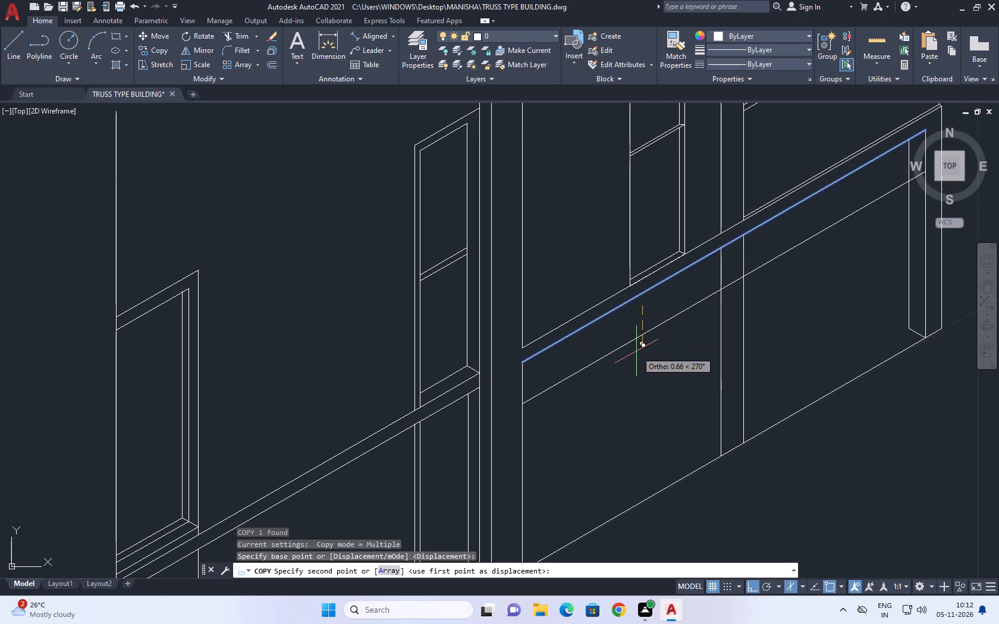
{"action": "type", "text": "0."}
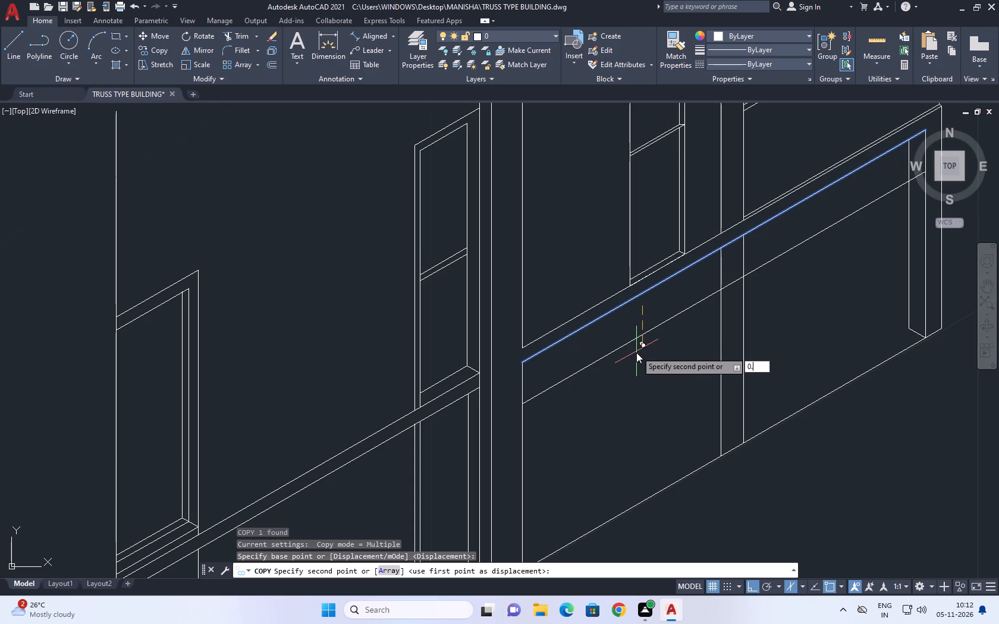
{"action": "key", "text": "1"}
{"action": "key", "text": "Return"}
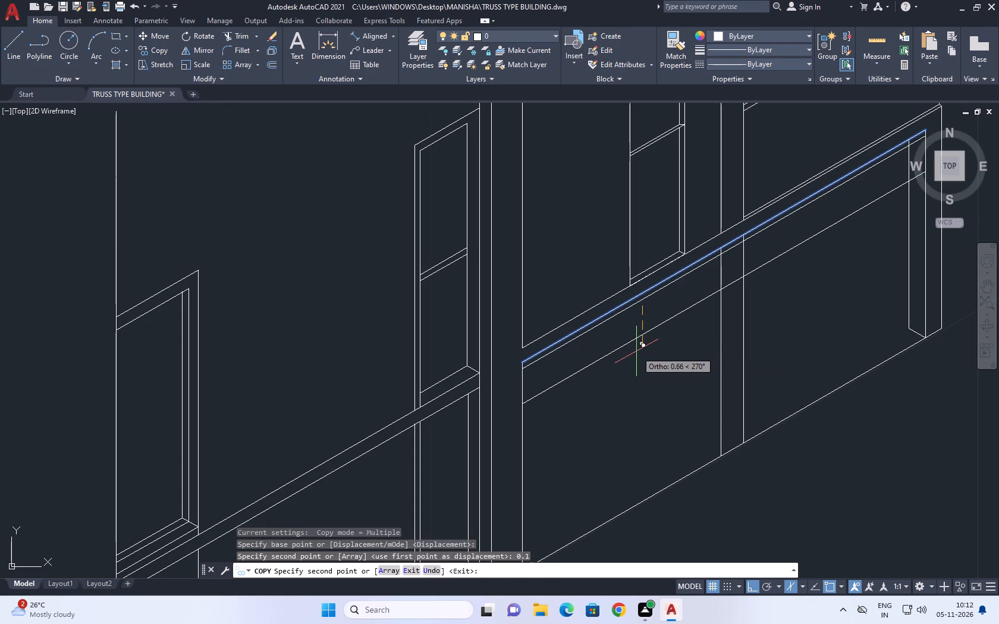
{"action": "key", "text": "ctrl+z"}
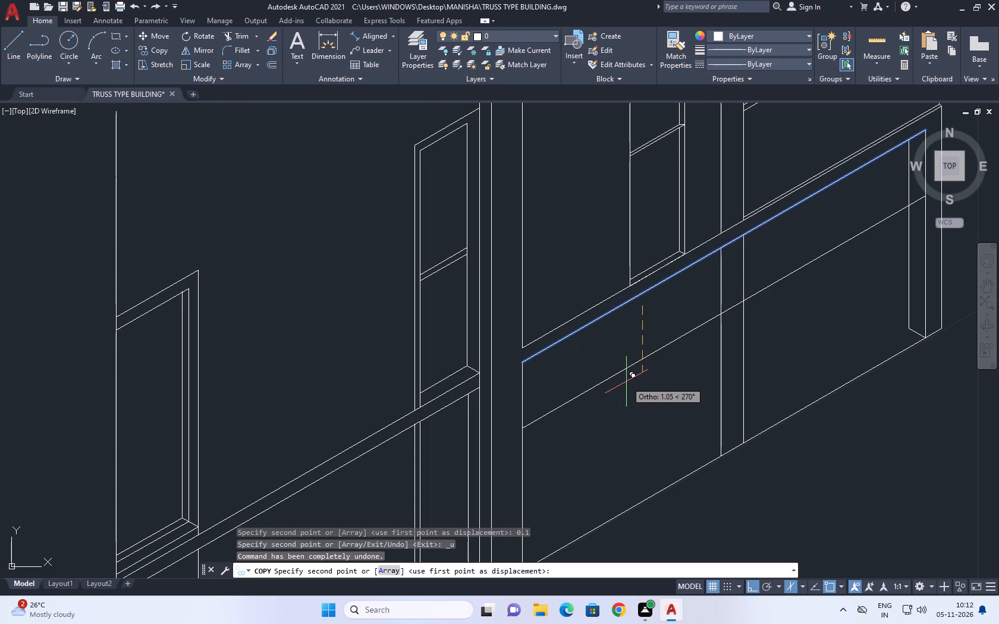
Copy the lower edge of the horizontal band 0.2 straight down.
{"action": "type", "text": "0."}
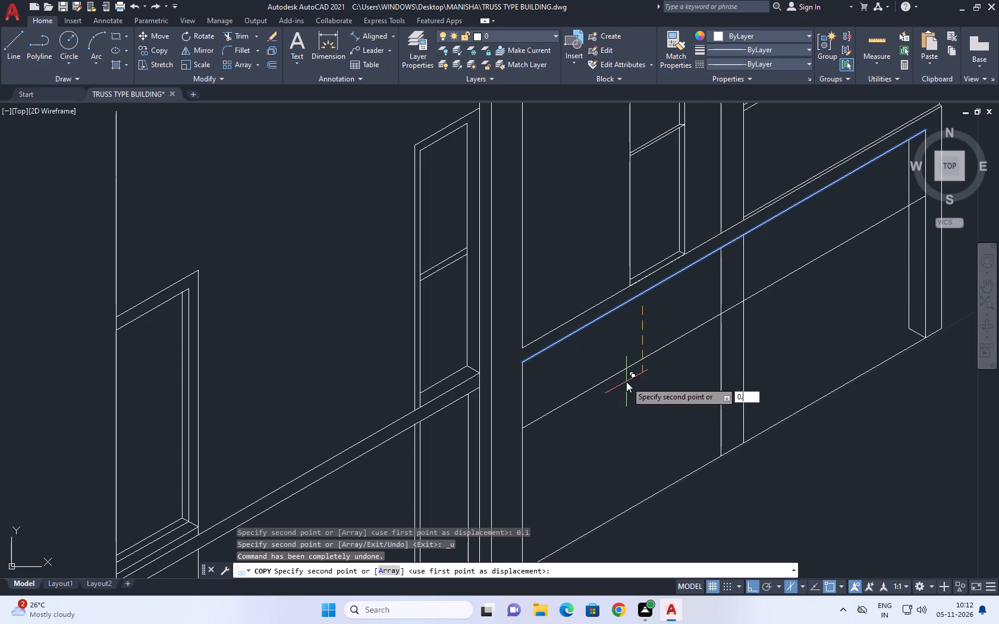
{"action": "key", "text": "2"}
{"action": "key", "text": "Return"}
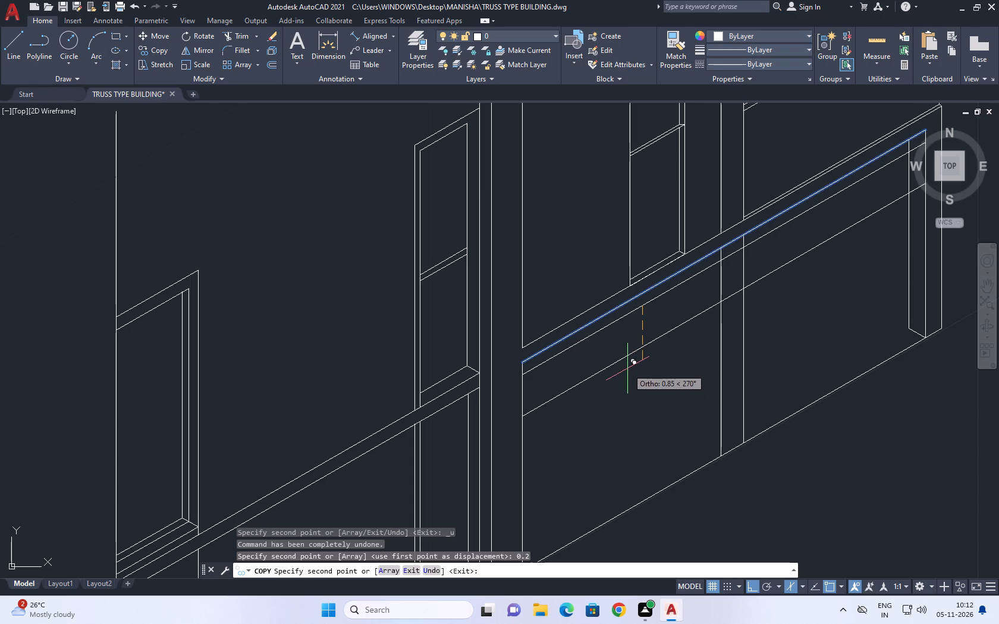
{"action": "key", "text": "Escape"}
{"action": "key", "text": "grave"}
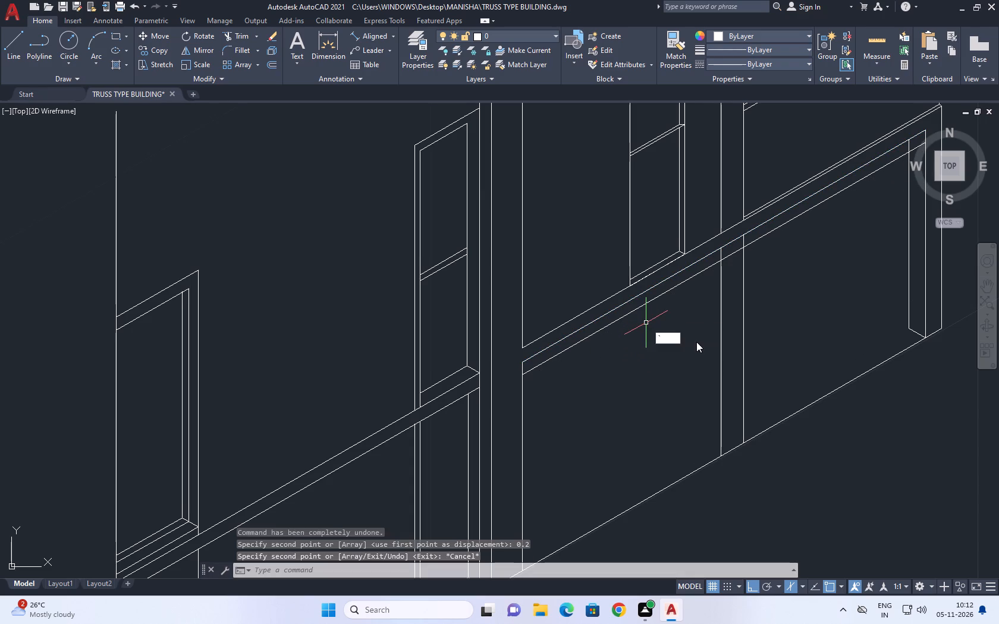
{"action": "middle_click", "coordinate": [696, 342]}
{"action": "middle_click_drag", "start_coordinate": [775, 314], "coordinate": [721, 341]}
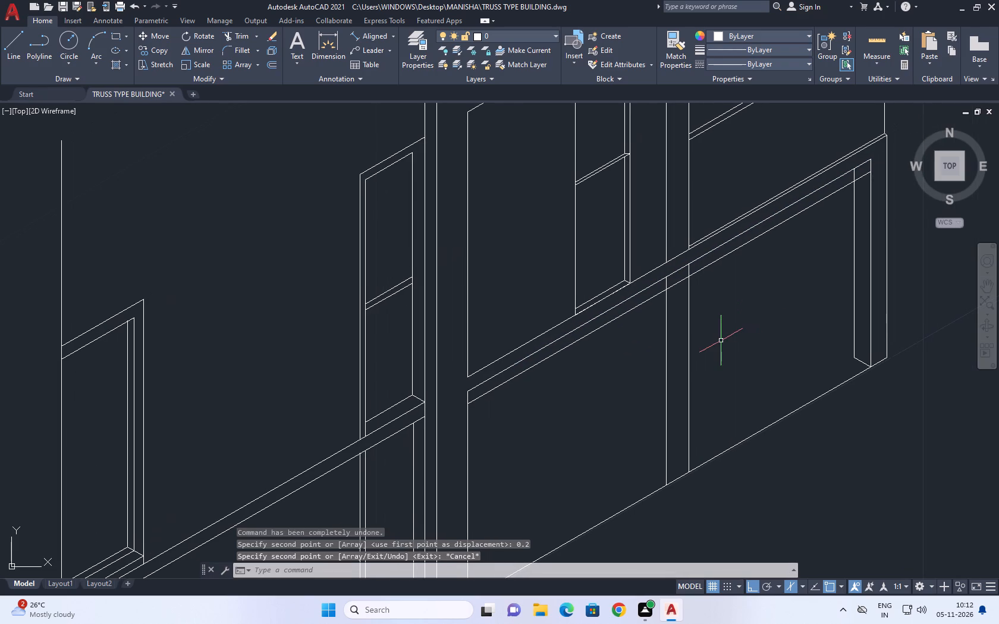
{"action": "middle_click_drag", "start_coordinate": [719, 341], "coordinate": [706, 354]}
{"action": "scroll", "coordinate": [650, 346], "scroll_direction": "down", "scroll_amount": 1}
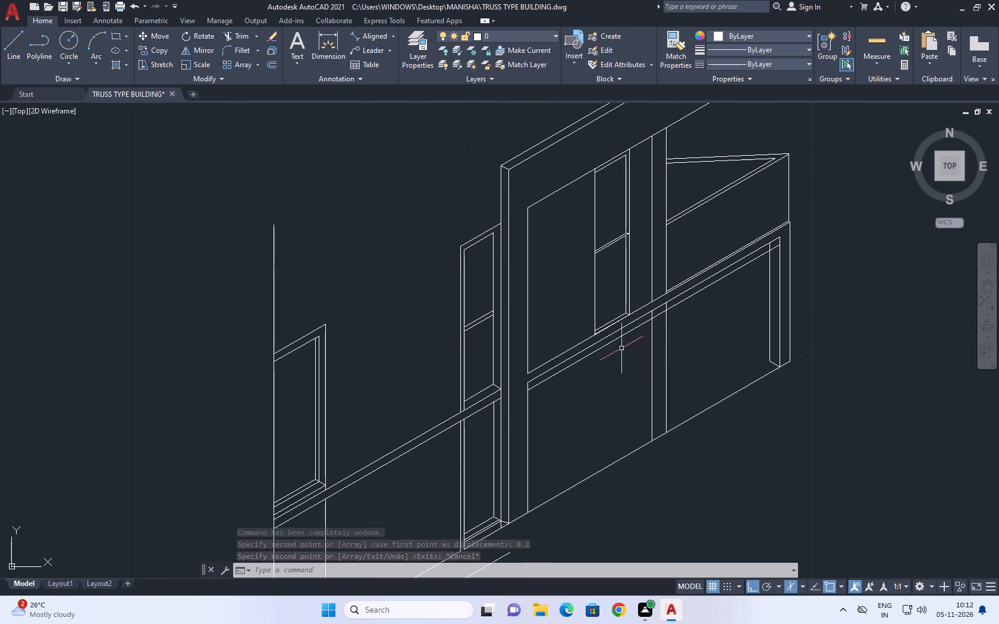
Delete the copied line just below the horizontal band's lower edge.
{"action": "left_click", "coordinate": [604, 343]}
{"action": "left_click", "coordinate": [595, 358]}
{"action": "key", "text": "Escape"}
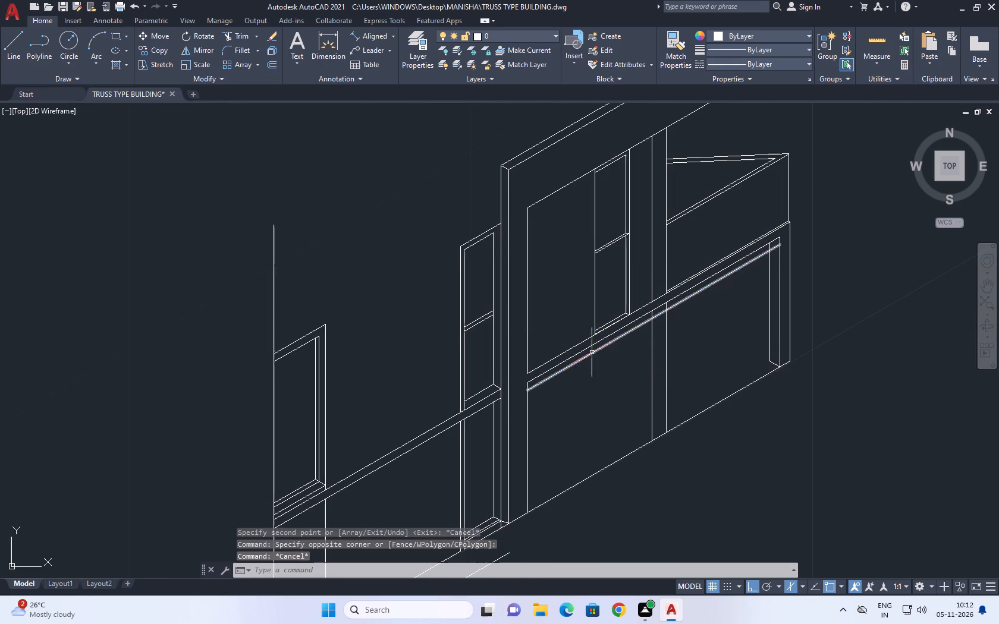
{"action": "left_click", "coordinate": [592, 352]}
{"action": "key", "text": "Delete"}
Copy the lower edge of the horizontal band 0.1 straight down.
{"action": "scroll", "coordinate": [580, 348], "scroll_direction": "up", "scroll_amount": 2}
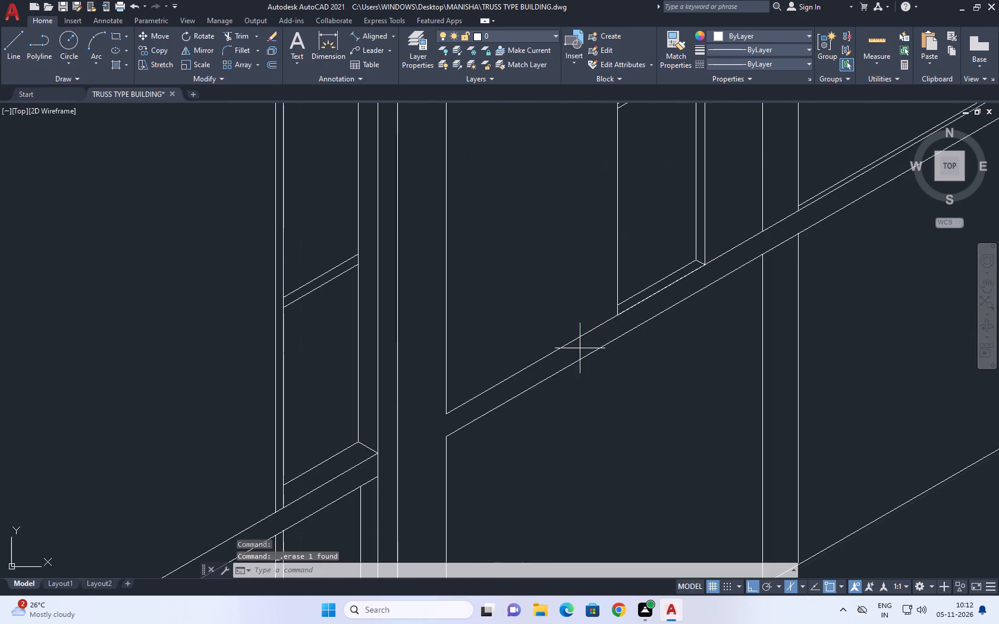
{"action": "left_click", "coordinate": [580, 348]}
{"action": "left_click", "coordinate": [571, 385]}
{"action": "key", "text": "c"}
{"action": "key", "text": "o"}
{"action": "key", "text": "space"}
{"action": "left_click", "coordinate": [574, 369]}
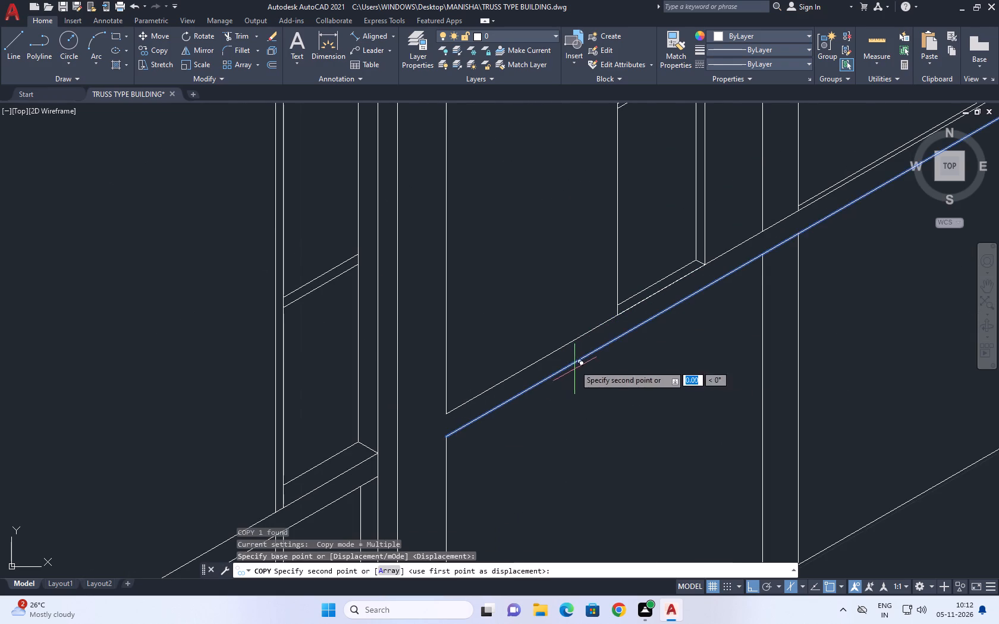
{"action": "type", "text": "0.1"}
{"action": "key", "text": "Return"}
{"action": "key", "text": "Escape"}
Trim the intermediate column's near vertical line above the copied line, and the copied line's portion crossing the column.
{"action": "middle_click_drag", "start_coordinate": [607, 396], "coordinate": [596, 431]}
{"action": "type", "text": "TR"}
{"action": "key", "text": "space"}
{"action": "middle_click_drag", "start_coordinate": [811, 417], "coordinate": [711, 440]}
{"action": "scroll", "coordinate": [690, 445], "scroll_direction": "up", "scroll_amount": 1}
{"action": "scroll", "coordinate": [627, 256], "scroll_direction": "up", "scroll_amount": 2}
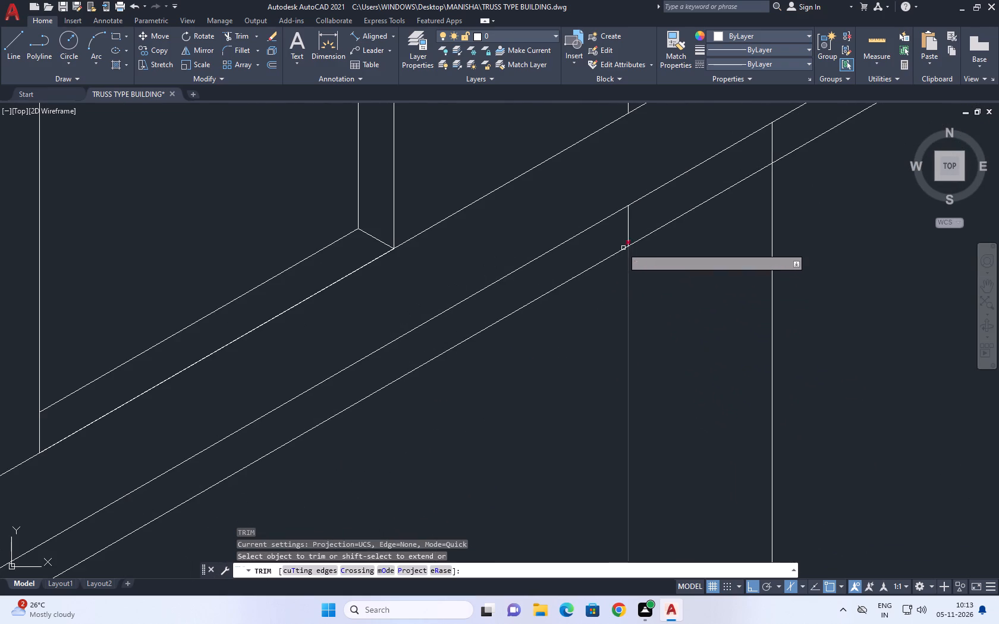
{"action": "left_click", "coordinate": [619, 244]}
{"action": "left_click_drag", "start_coordinate": [678, 229], "coordinate": [686, 238]}
Trim away the copied line across the far opening, including its remaining piece at the far column.
{"action": "scroll", "coordinate": [654, 292], "scroll_direction": "down", "scroll_amount": 4}
{"action": "middle_click_drag", "start_coordinate": [726, 315], "coordinate": [726, 322]}
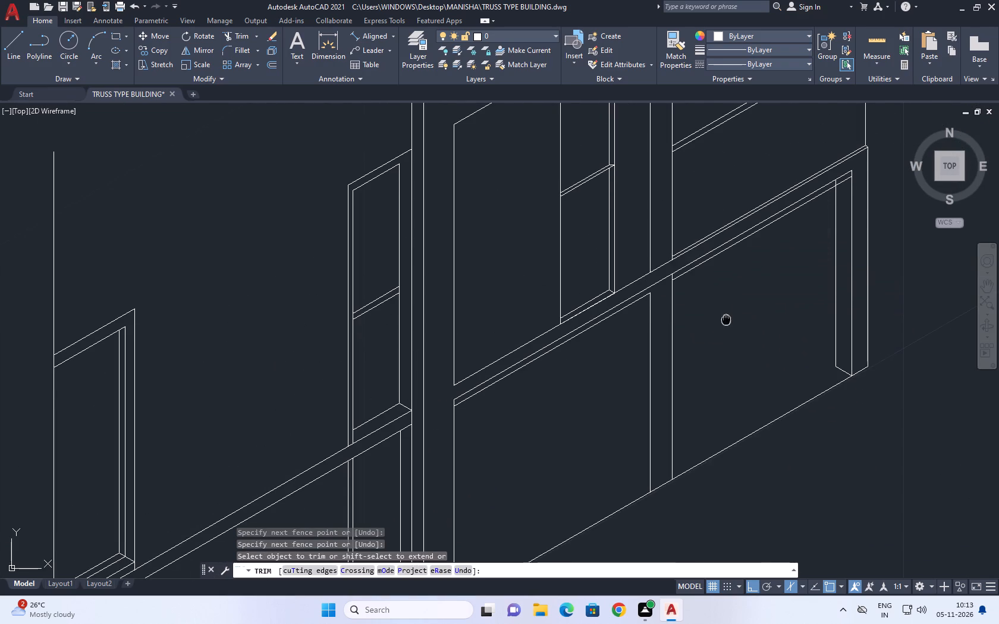
{"action": "middle_click_drag", "start_coordinate": [726, 322], "coordinate": [662, 466]}
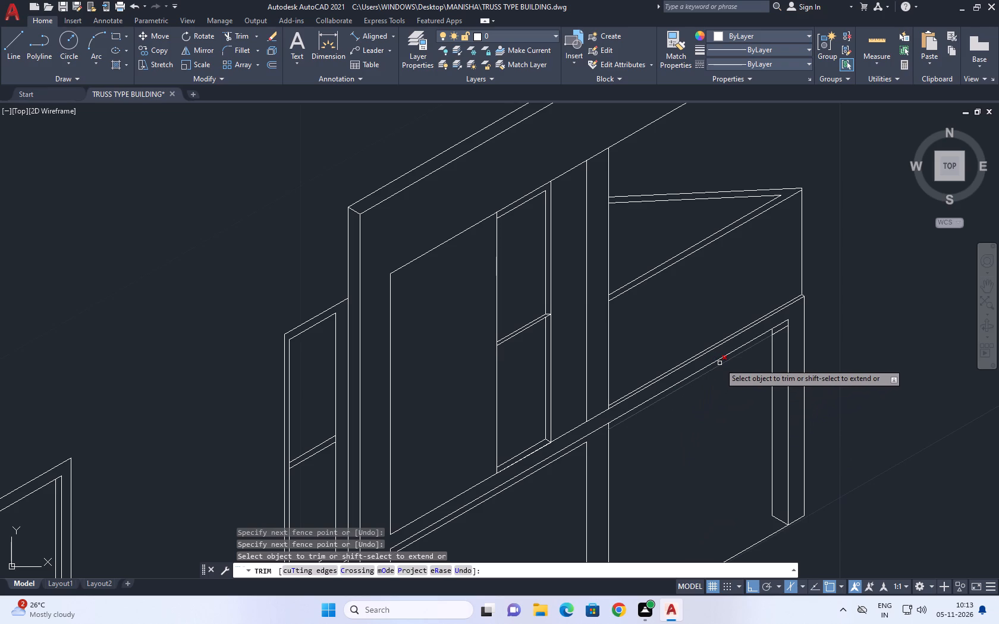
{"action": "left_click", "coordinate": [720, 363]}
{"action": "scroll", "coordinate": [775, 333], "scroll_direction": "up", "scroll_amount": 2}
{"action": "left_click", "coordinate": [779, 329]}
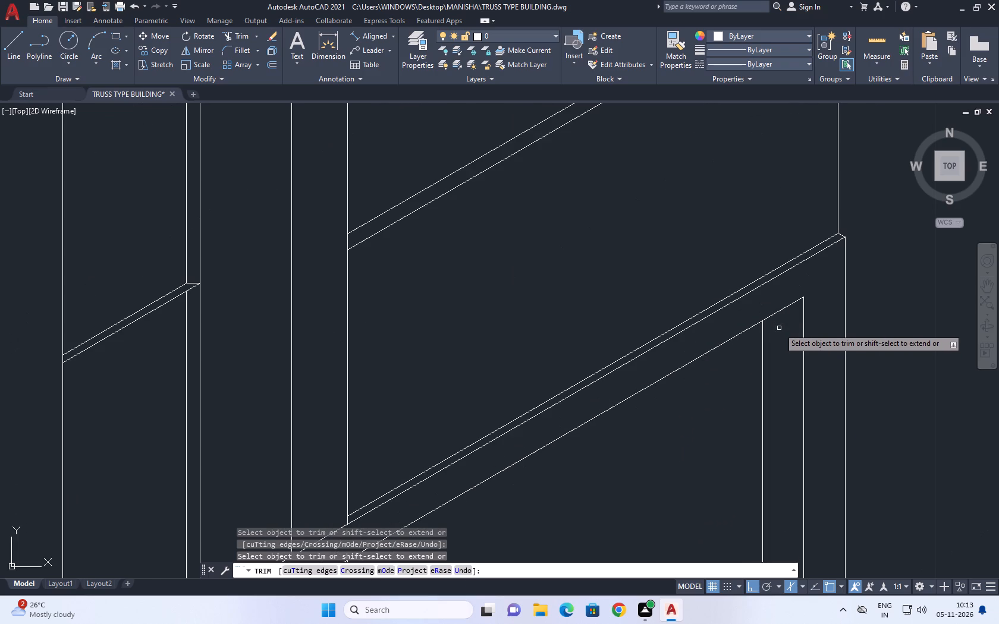
{"action": "left_click", "coordinate": [780, 323]}
{"action": "scroll", "coordinate": [780, 335], "scroll_direction": "down", "scroll_amount": 2}
{"action": "left_click", "coordinate": [782, 339]}
{"action": "key", "text": "Escape"}
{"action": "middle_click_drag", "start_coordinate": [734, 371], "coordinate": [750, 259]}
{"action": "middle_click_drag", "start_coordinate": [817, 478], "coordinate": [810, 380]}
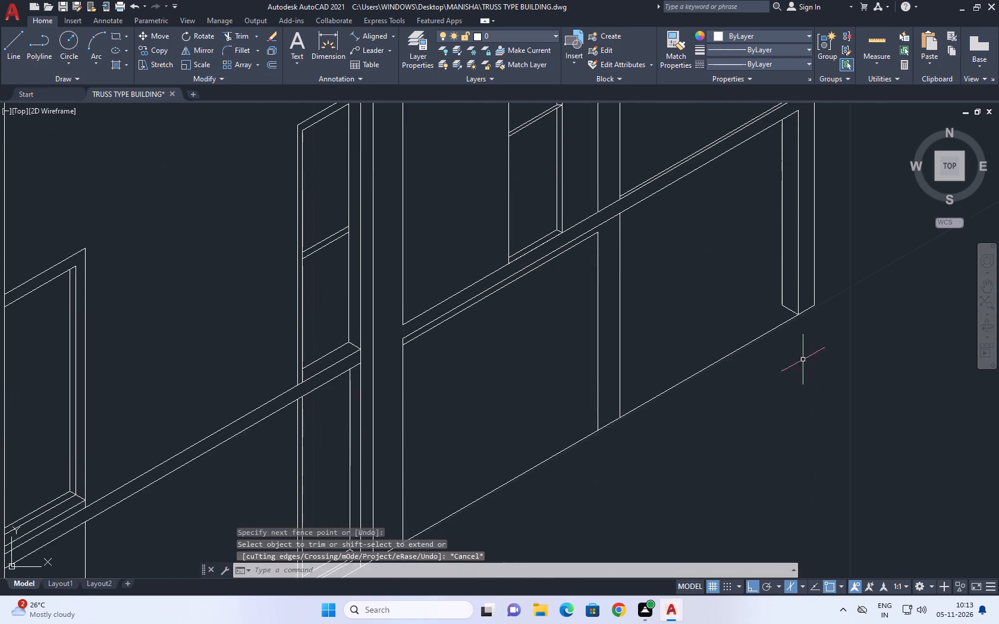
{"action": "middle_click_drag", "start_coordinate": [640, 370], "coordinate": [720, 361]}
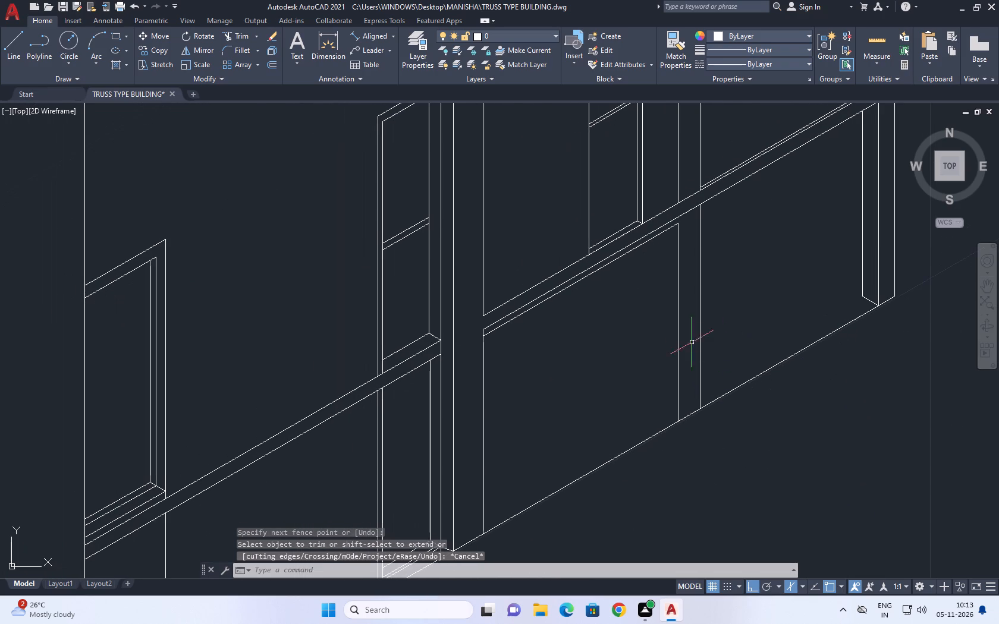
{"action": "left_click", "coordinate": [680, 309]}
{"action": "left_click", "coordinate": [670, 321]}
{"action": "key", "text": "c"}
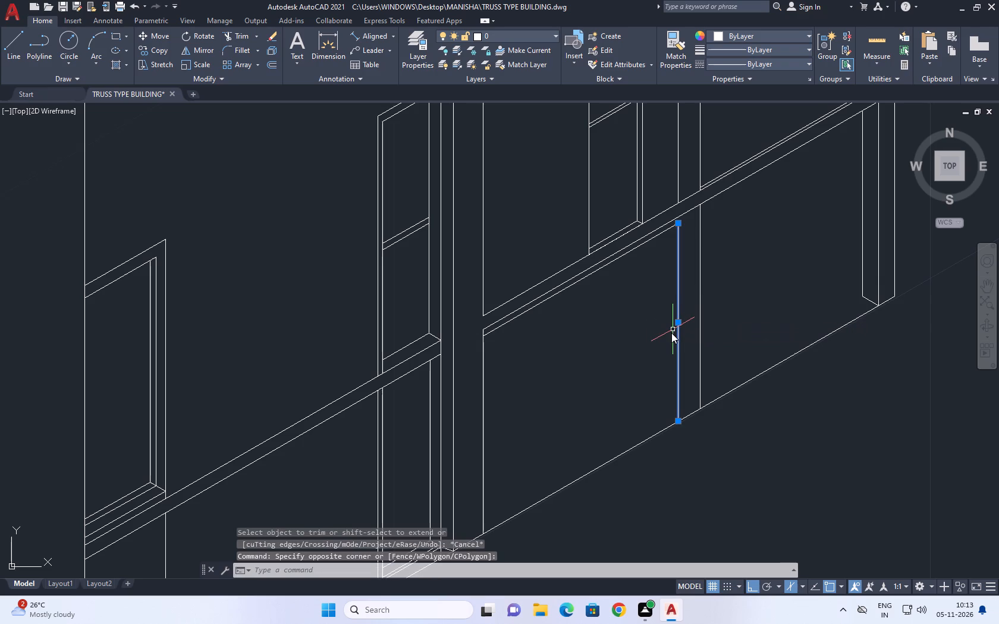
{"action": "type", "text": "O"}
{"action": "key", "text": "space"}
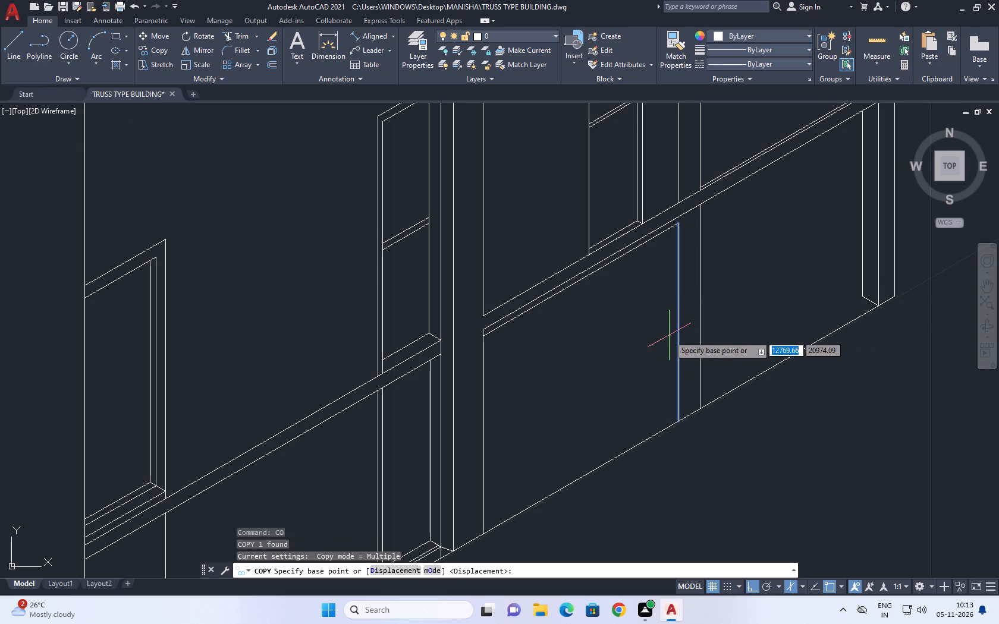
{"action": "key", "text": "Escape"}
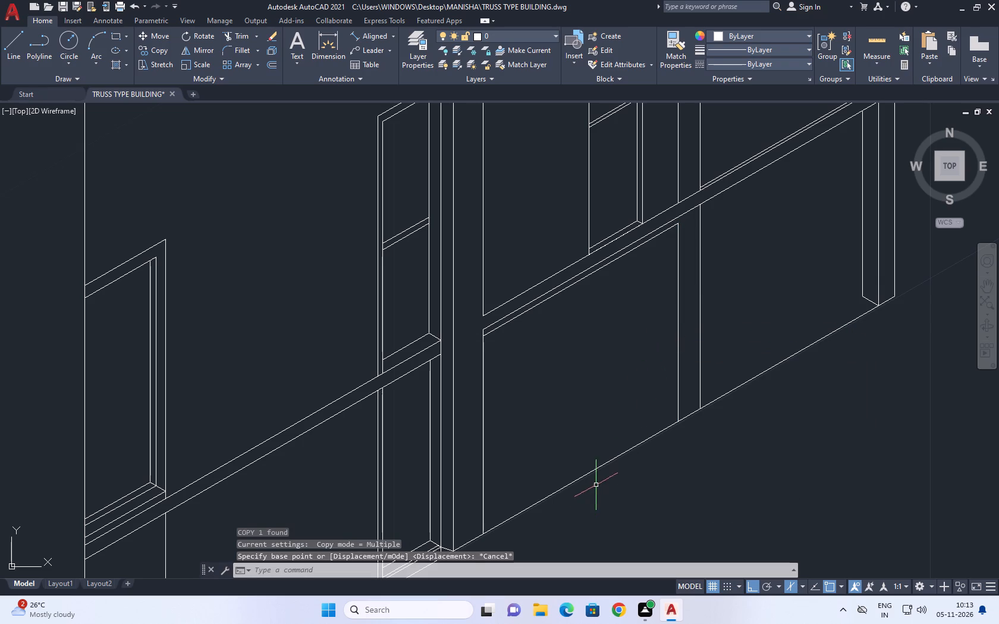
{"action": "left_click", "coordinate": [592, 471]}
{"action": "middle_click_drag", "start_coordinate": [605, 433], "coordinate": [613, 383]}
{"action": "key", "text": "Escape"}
Draw a line about 3.64 long on the ground line from the intermediate column's base to the near column's base.
{"action": "middle_click_drag", "start_coordinate": [622, 428], "coordinate": [616, 432]}
{"action": "type", "text": "L"}
{"action": "key", "text": "space"}
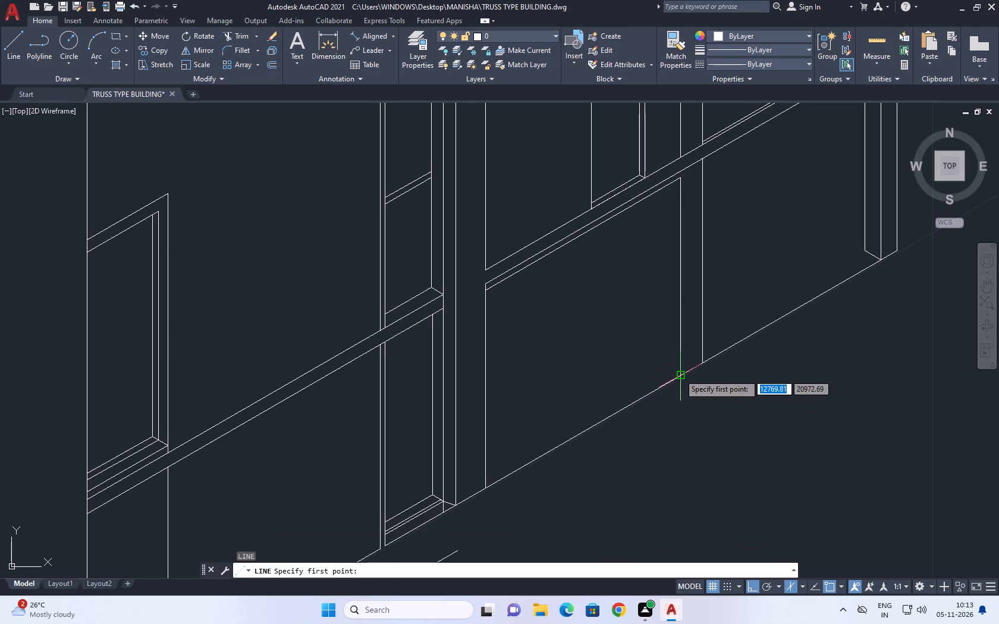
{"action": "left_click", "coordinate": [679, 374]}
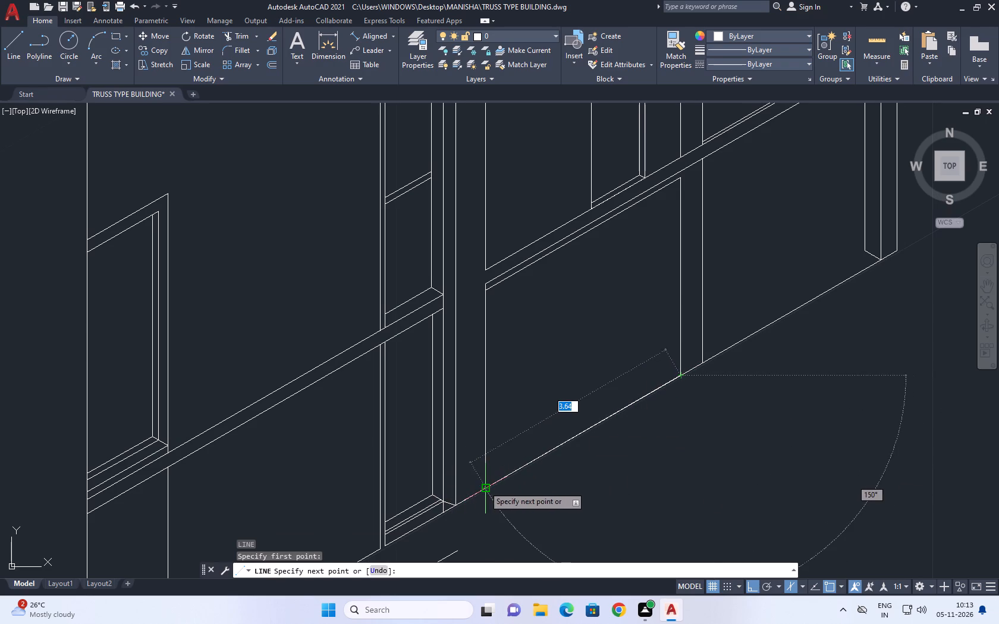
{"action": "left_click", "coordinate": [485, 486]}
{"action": "key", "text": "Escape"}
Copy the new base line 0.2 straight up, undo that copy, and copy it 0.1 straight up instead.
{"action": "left_click", "coordinate": [520, 468]}
{"action": "middle_click_drag", "start_coordinate": [521, 433], "coordinate": [530, 449]}
{"action": "type", "text": "CO"}
{"action": "key", "text": "space"}
{"action": "left_click", "coordinate": [532, 456]}
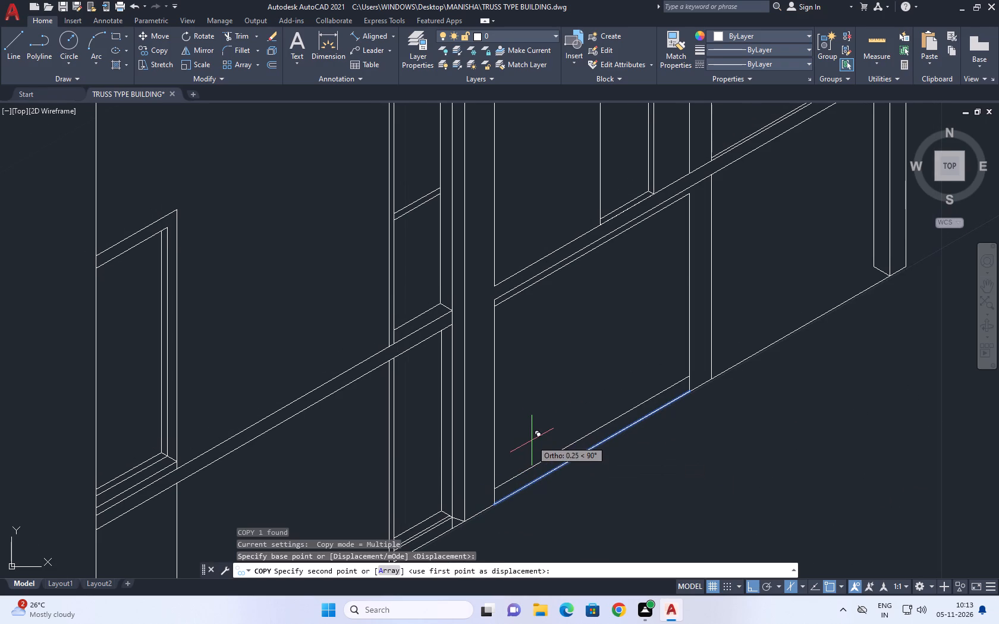
{"action": "type", "text": "0.2"}
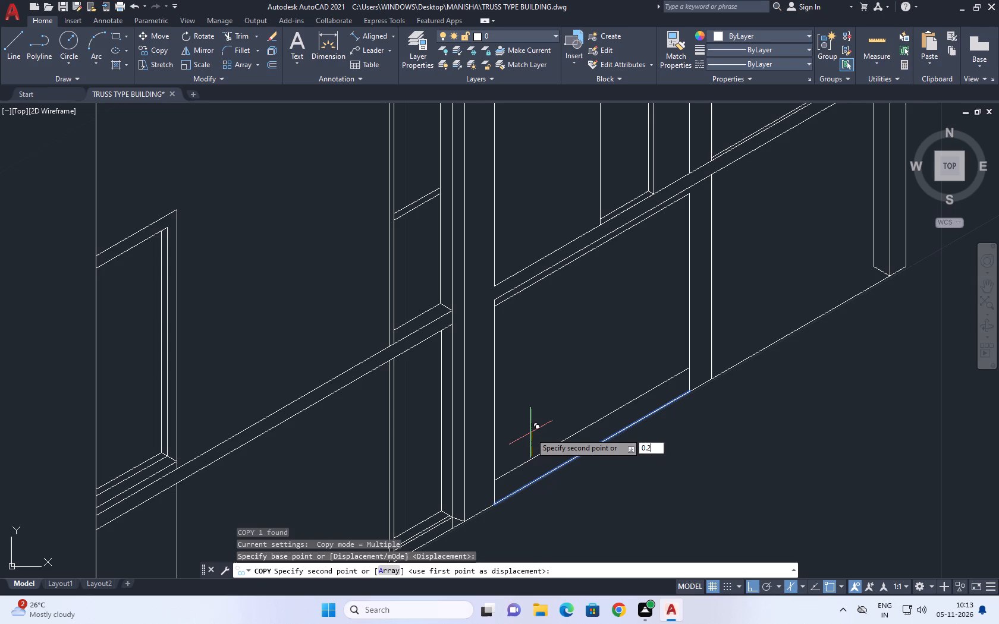
{"action": "key", "text": "Return"}
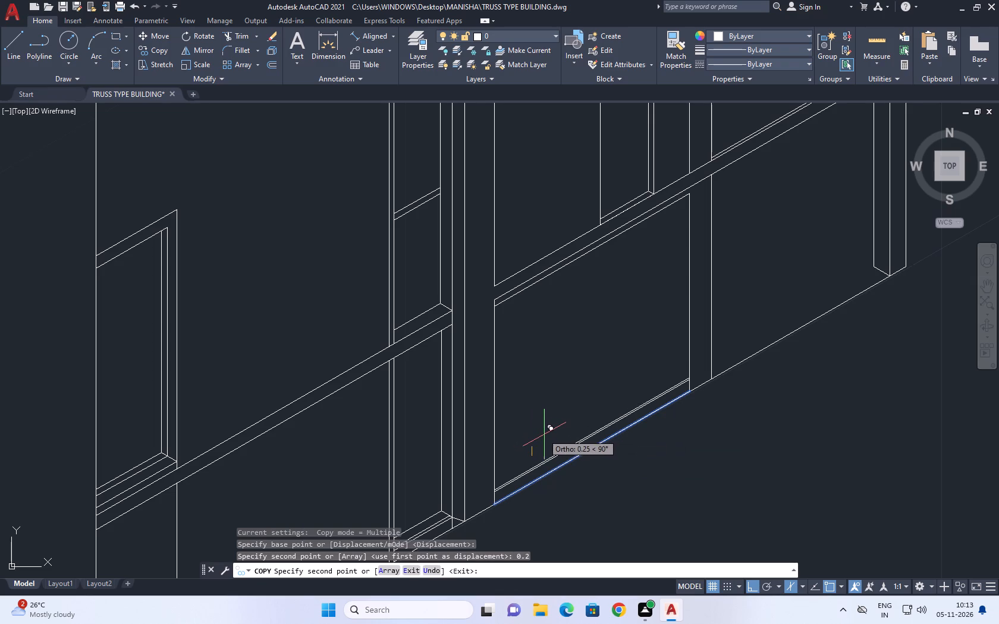
{"action": "key", "text": "ctrl+z"}
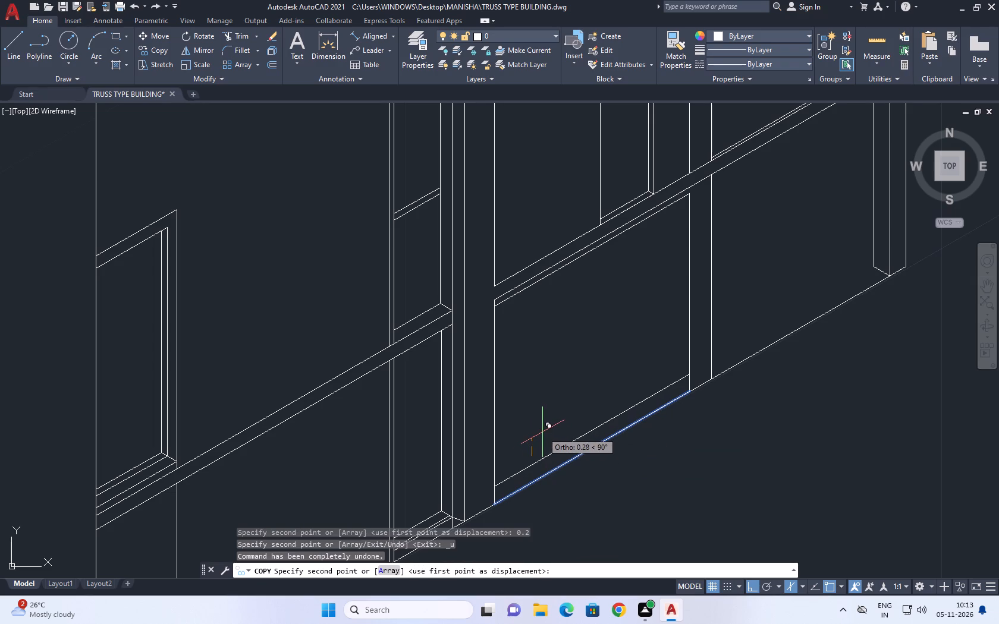
{"action": "type", "text": "0.1"}
{"action": "key", "text": "Return"}
{"action": "key", "text": "Escape"}
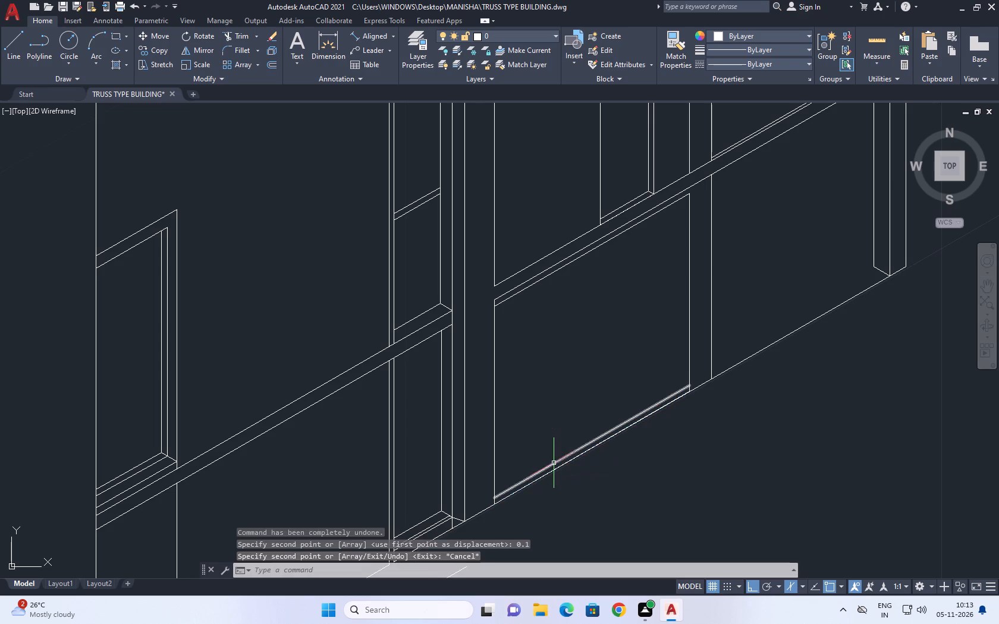
Copy the raised base line 0.4 in the 150° direction, using the left isoplane.
{"action": "left_click", "coordinate": [554, 463]}
{"action": "type", "text": "CO"}
{"action": "key", "text": "space"}
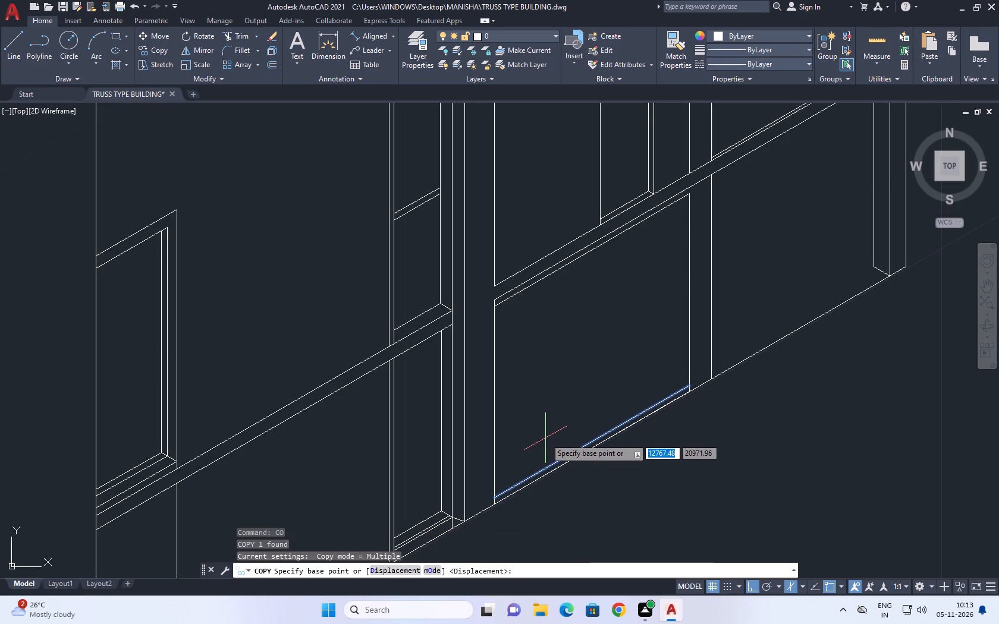
{"action": "left_click", "coordinate": [556, 462]}
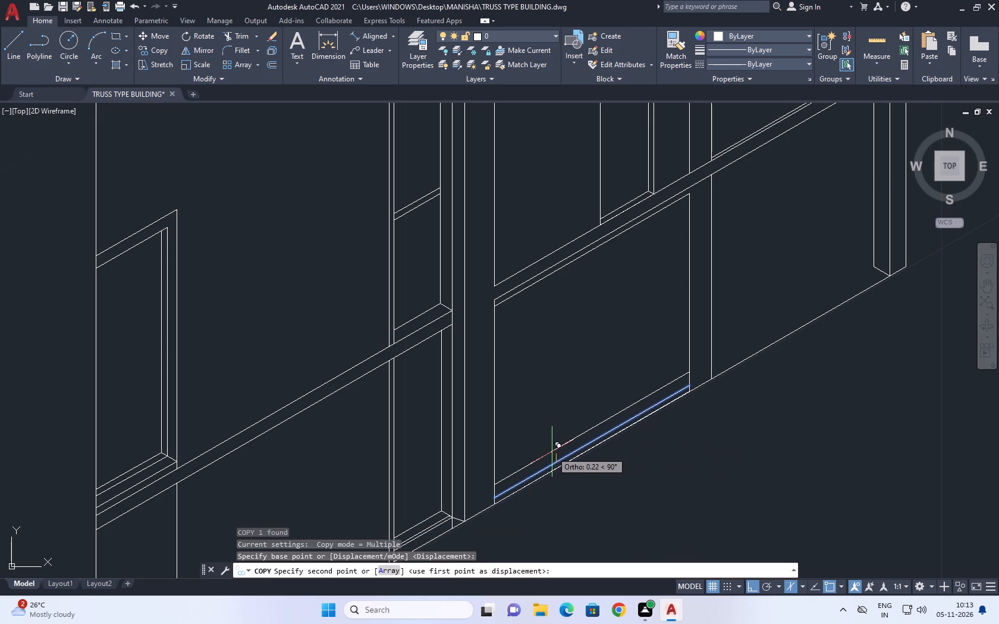
{"action": "key", "text": "F5"}
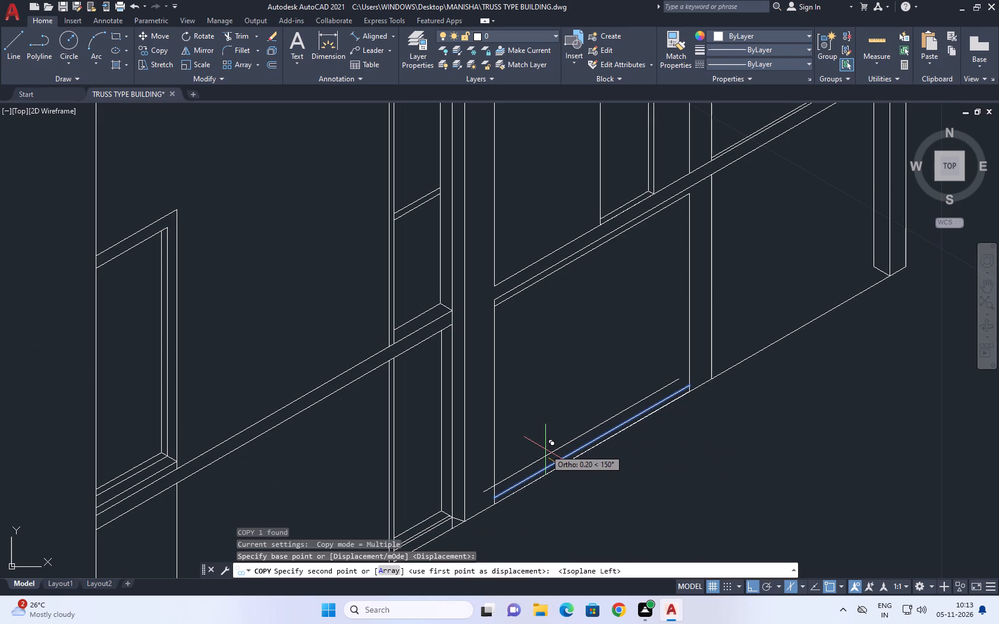
{"action": "type", "text": "0.4"}
{"action": "key", "text": "Return"}
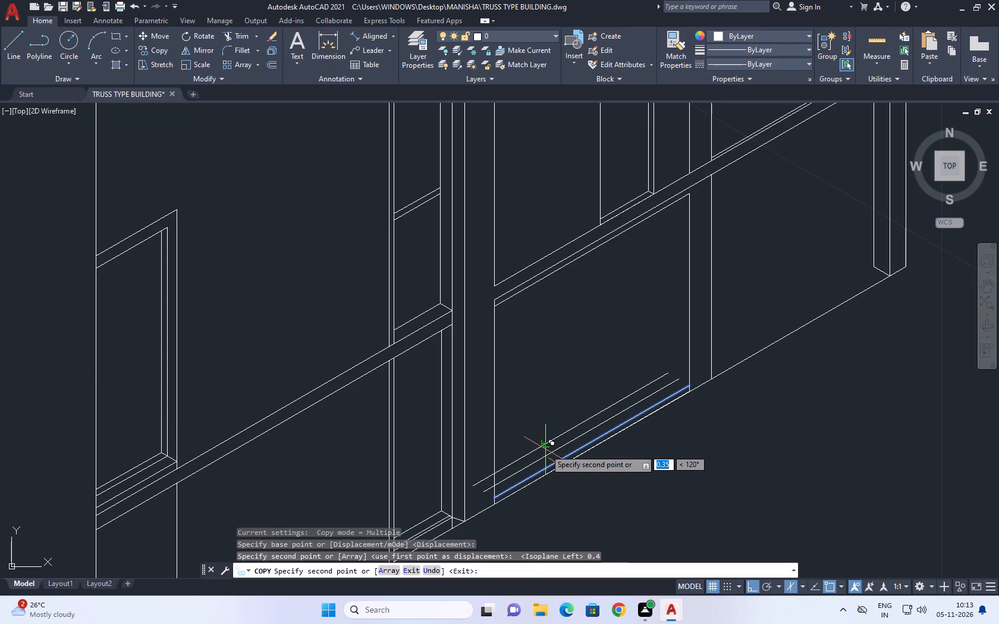
End the copying and delete the line that was copied 0.4 in the 150° direction.
{"action": "key", "text": "Escape"}
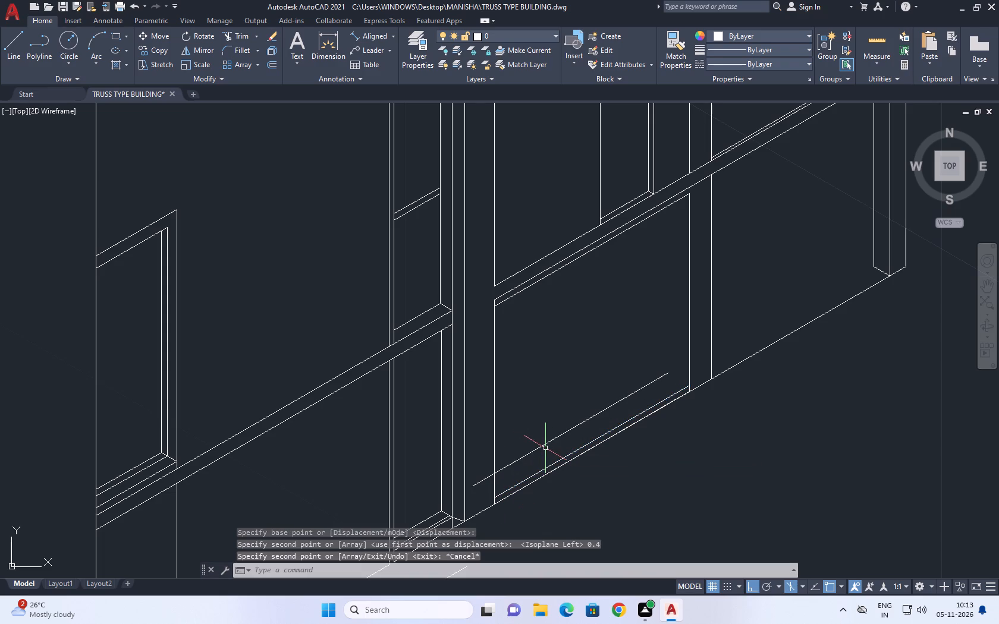
{"action": "middle_click_drag", "start_coordinate": [545, 447], "coordinate": [548, 430]}
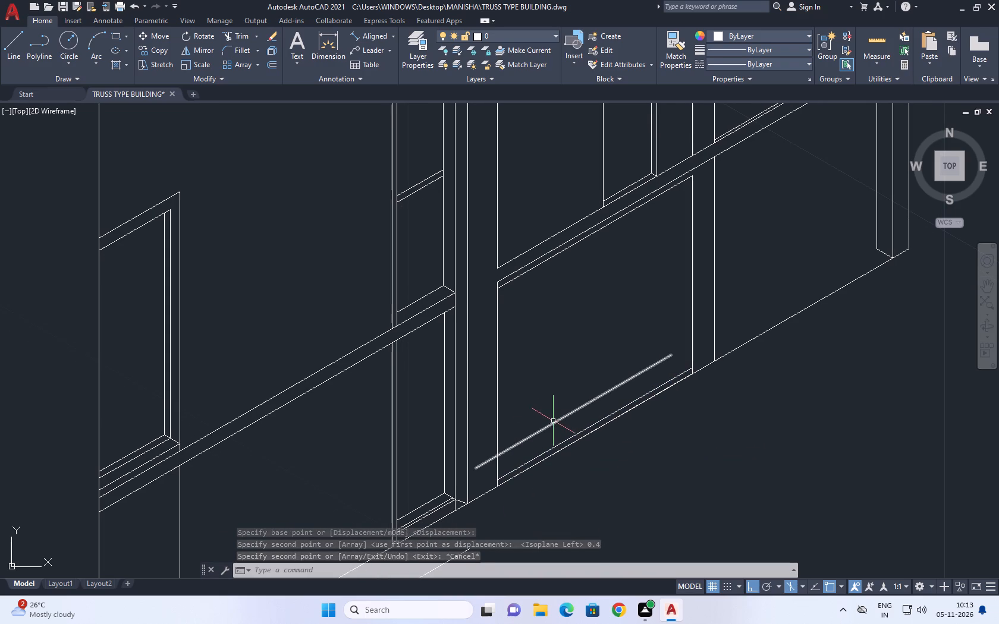
{"action": "left_click", "coordinate": [550, 426]}
{"action": "key", "text": "Delete"}
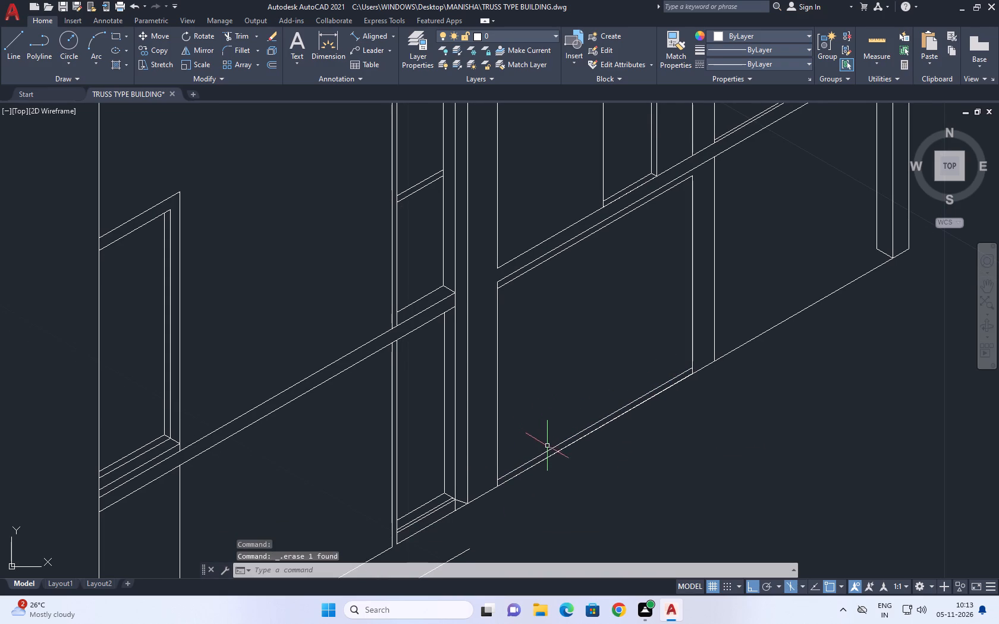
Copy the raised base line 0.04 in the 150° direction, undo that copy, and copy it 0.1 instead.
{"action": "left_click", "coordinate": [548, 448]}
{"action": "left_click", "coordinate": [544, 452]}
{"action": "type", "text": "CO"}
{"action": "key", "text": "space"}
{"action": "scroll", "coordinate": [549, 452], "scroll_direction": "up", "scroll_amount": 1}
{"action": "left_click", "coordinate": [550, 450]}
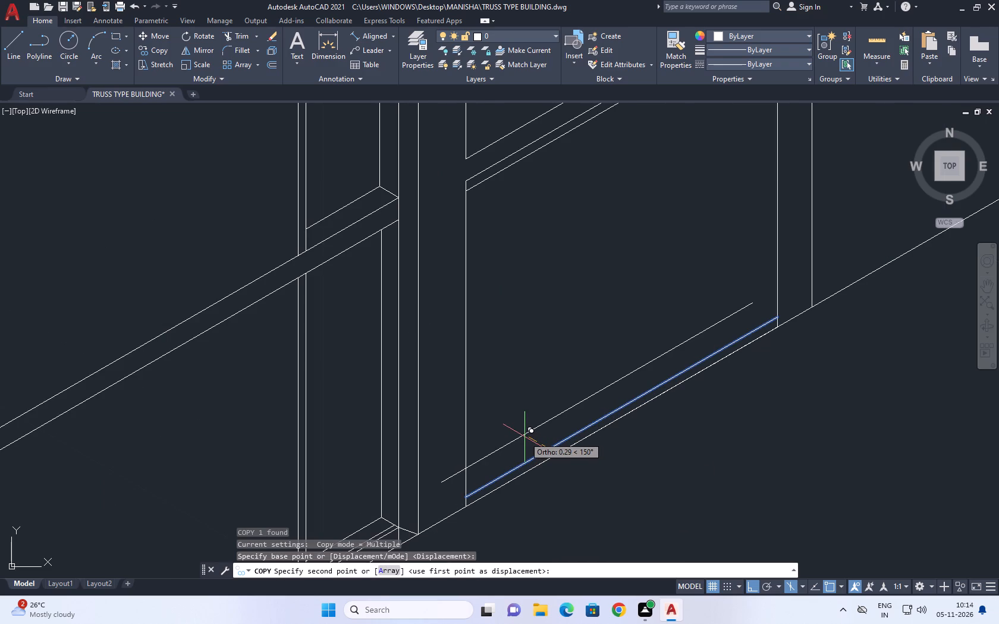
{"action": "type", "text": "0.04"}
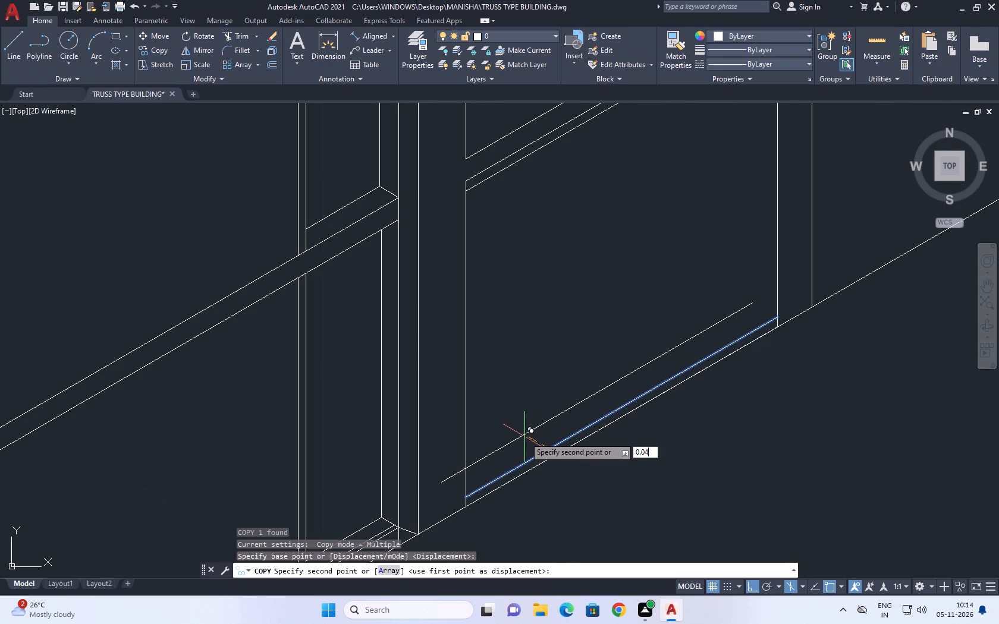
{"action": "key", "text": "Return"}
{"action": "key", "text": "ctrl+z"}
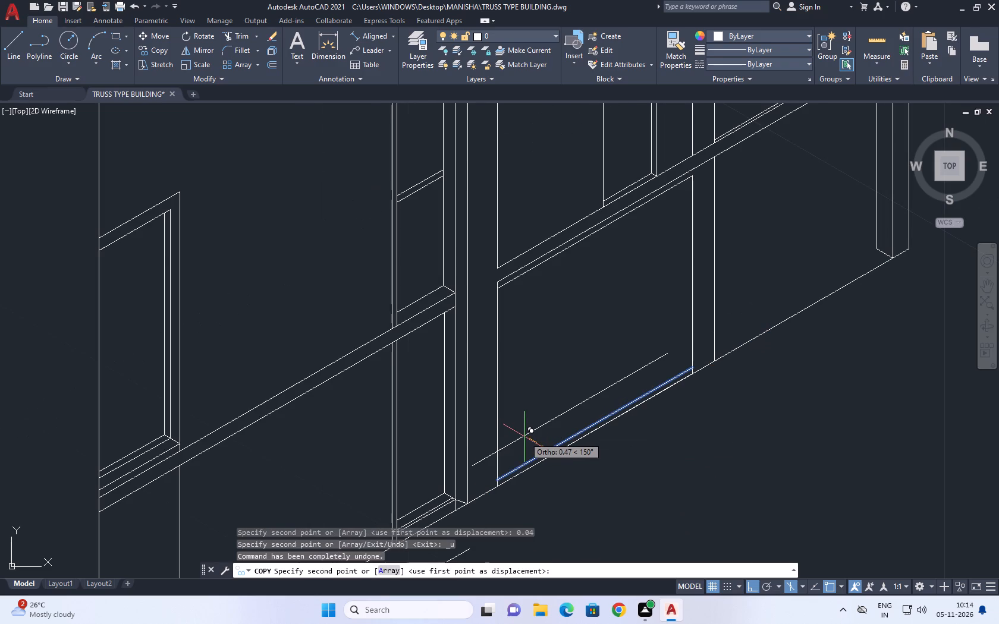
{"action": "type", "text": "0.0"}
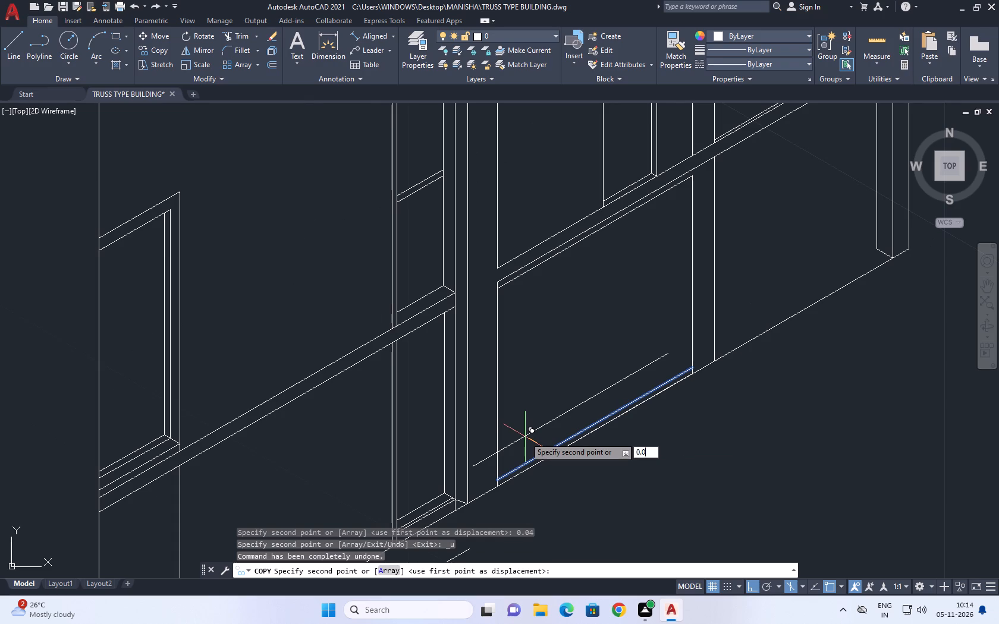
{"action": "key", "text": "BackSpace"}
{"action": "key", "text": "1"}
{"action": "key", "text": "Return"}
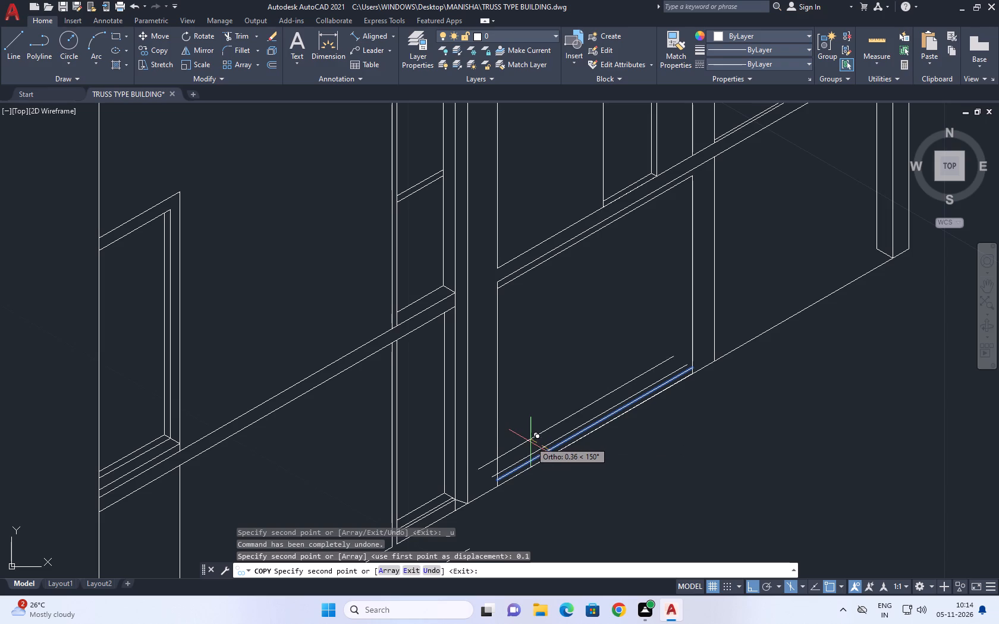
Place another copy of the raised base line about 0.2 in the 150° direction and delete the 0.1 copy.
{"action": "scroll", "coordinate": [538, 447], "scroll_direction": "up", "scroll_amount": 2}
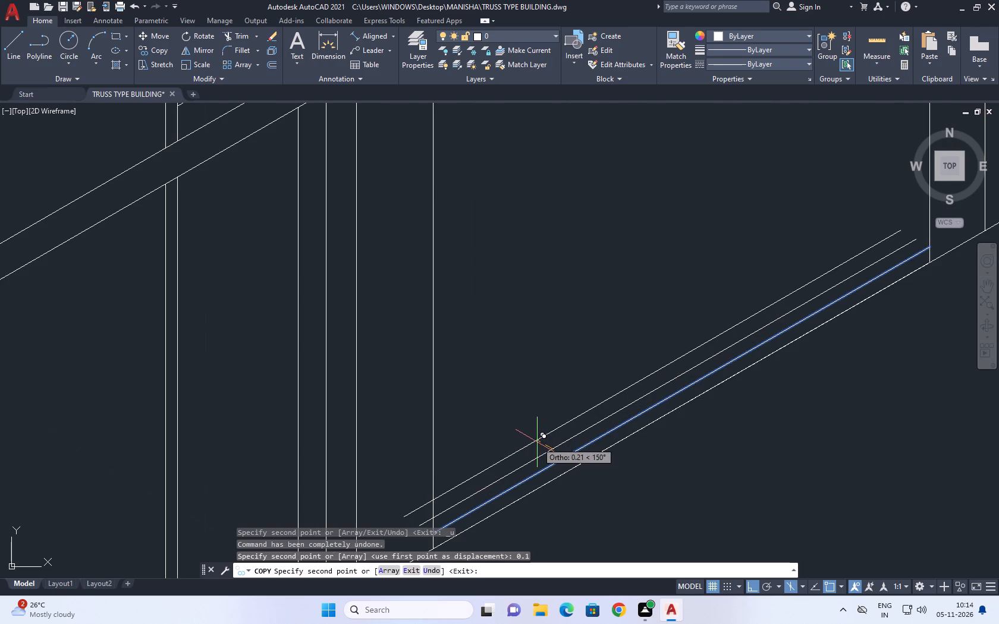
{"action": "left_click", "coordinate": [539, 444]}
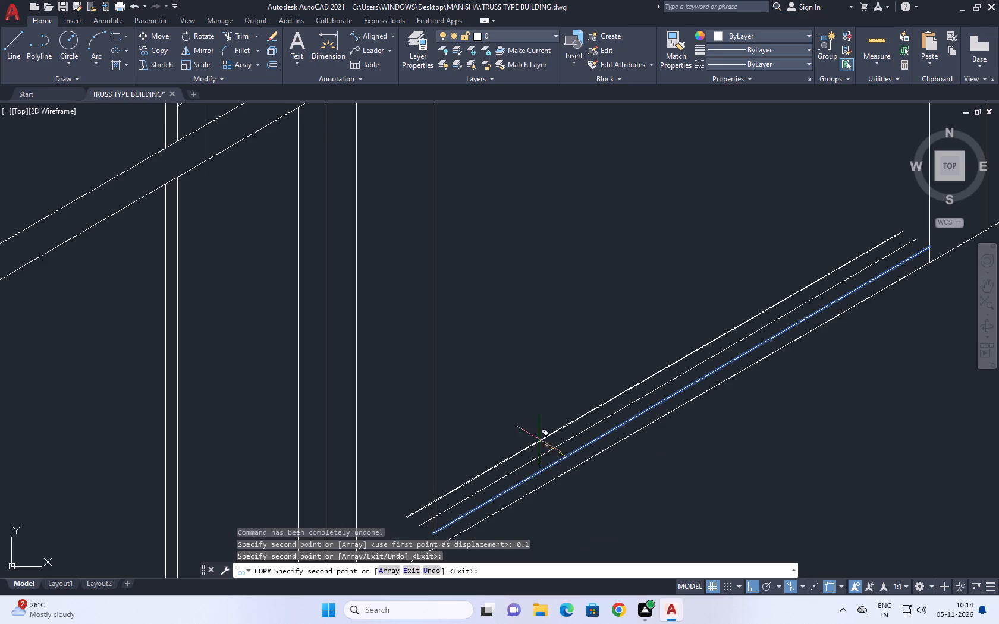
{"action": "key", "text": "Escape"}
{"action": "left_click", "coordinate": [541, 455]}
{"action": "key", "text": "Delete"}
Extend the upper end of the copied base line to the vertical edge of the opening.
{"action": "scroll", "coordinate": [546, 459], "scroll_direction": "down", "scroll_amount": 1}
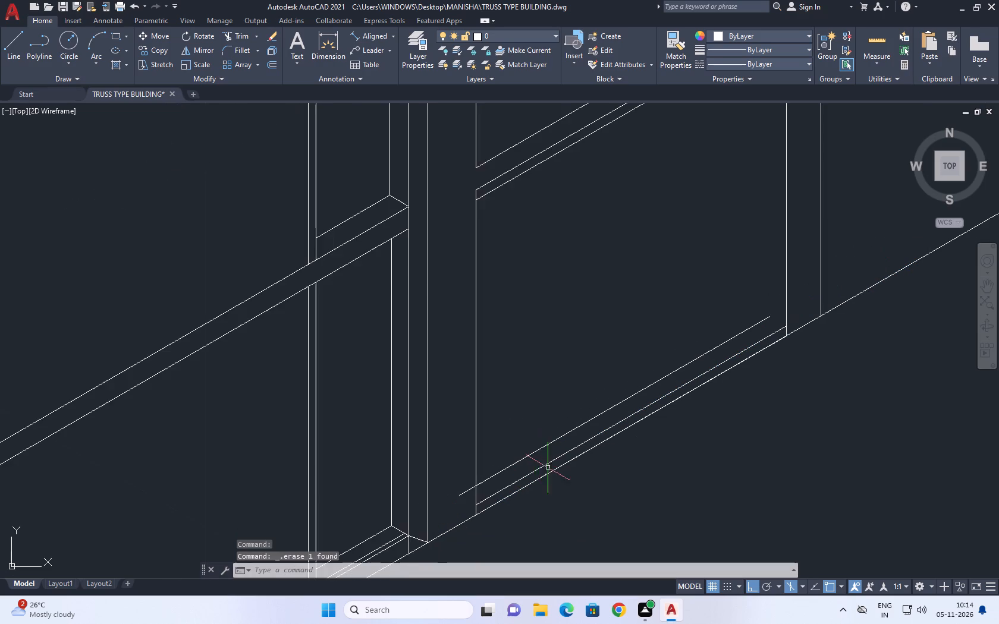
{"action": "middle_click_drag", "start_coordinate": [557, 475], "coordinate": [602, 444]}
{"action": "type", "text": "EX"}
{"action": "key", "text": "space"}
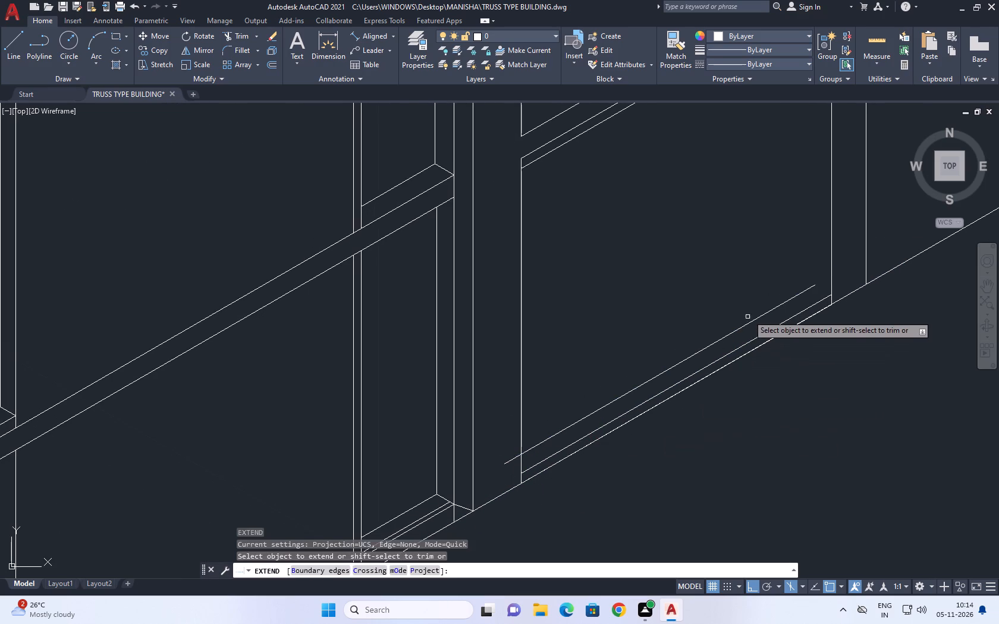
{"action": "left_click", "coordinate": [756, 316]}
{"action": "left_click", "coordinate": [761, 321]}
{"action": "key", "text": "Escape"}
Trim the lower end of the copied base line where it overshoots the opening's other vertical edge.
{"action": "middle_click_drag", "start_coordinate": [574, 440], "coordinate": [593, 395]}
{"action": "key", "text": "t"}
{"action": "type", "text": "R"}
{"action": "key", "text": "space"}
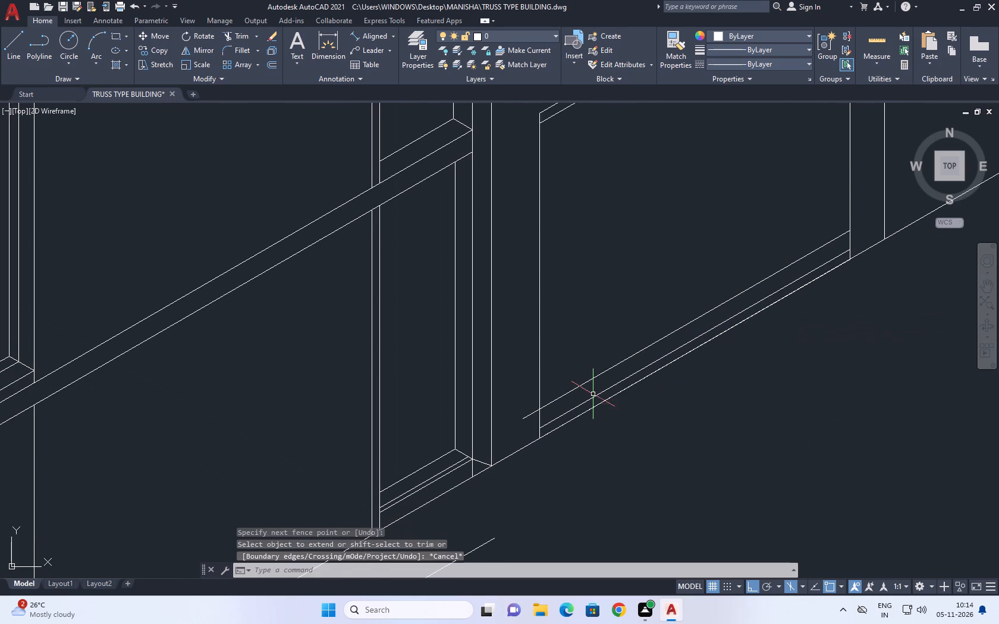
{"action": "left_click", "coordinate": [534, 416]}
{"action": "left_click", "coordinate": [535, 390]}
{"action": "key", "text": "Escape"}
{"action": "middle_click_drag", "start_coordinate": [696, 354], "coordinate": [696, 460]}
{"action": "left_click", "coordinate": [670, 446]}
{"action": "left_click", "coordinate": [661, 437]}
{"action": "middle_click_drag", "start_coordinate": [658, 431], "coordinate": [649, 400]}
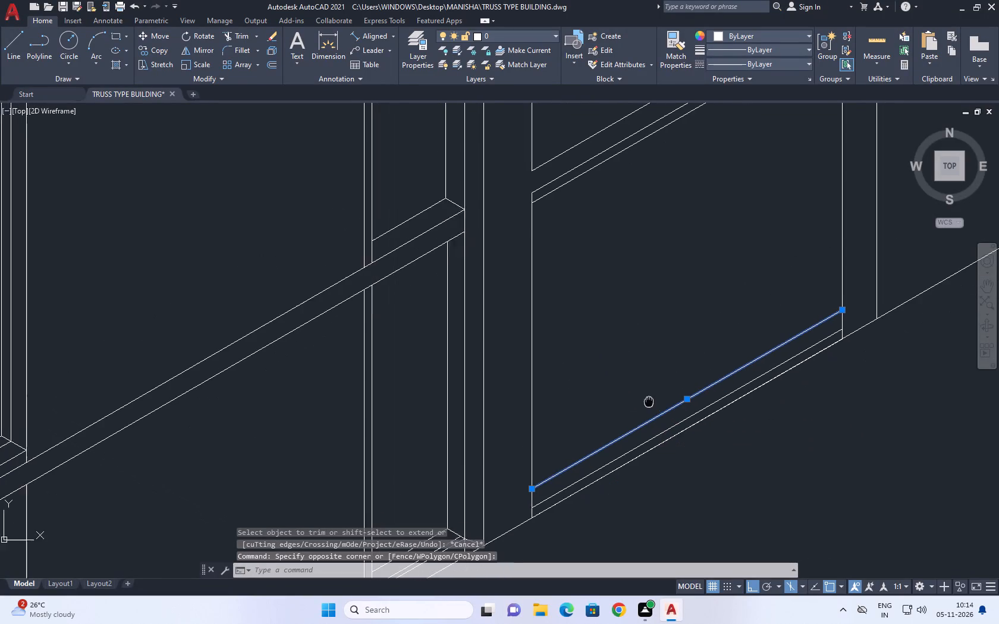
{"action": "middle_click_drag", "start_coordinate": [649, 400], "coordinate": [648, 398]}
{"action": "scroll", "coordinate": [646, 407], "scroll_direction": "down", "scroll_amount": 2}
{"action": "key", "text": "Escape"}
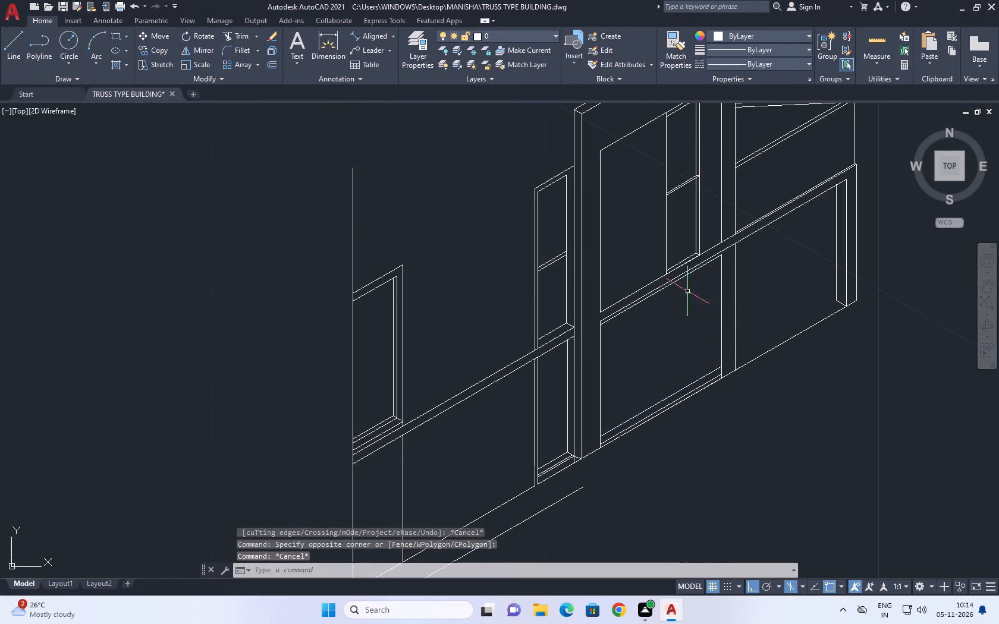
Divide the opening's lower top line, just beneath the horizontal band, into 3 equal segments.
{"action": "scroll", "coordinate": [656, 289], "scroll_direction": "up", "scroll_amount": 2}
{"action": "left_click", "coordinate": [656, 296]}
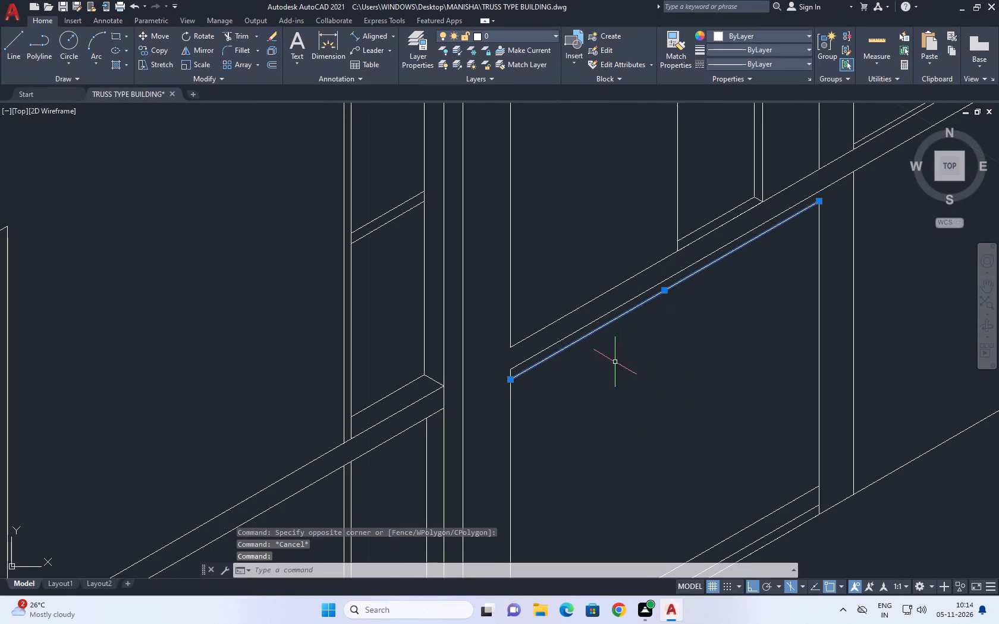
{"action": "middle_click", "coordinate": [615, 362]}
{"action": "type", "text": "DI"}
{"action": "type", "text": "V"}
{"action": "key", "text": "space"}
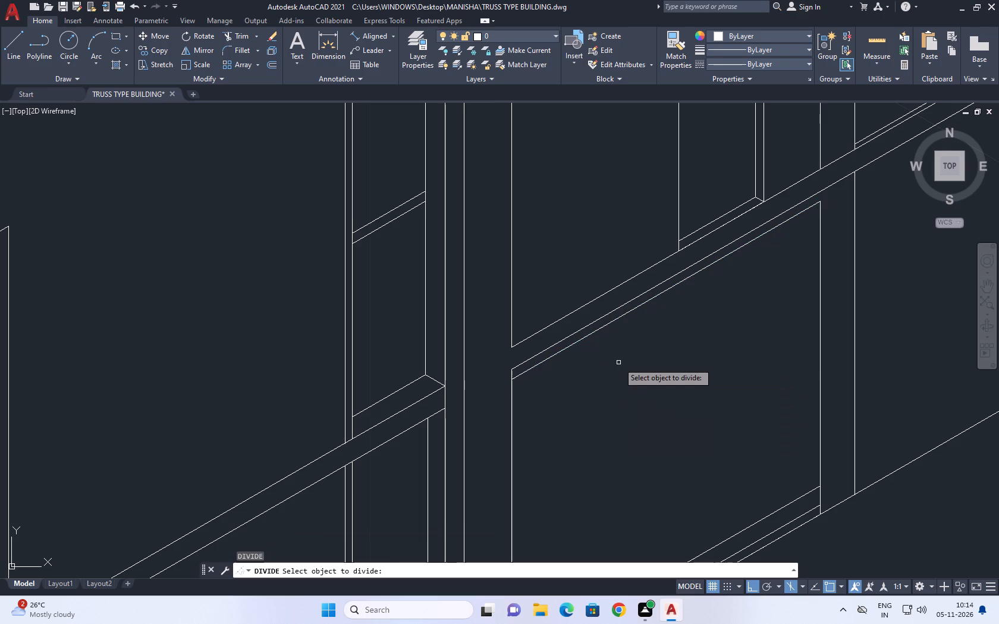
{"action": "left_click", "coordinate": [634, 310]}
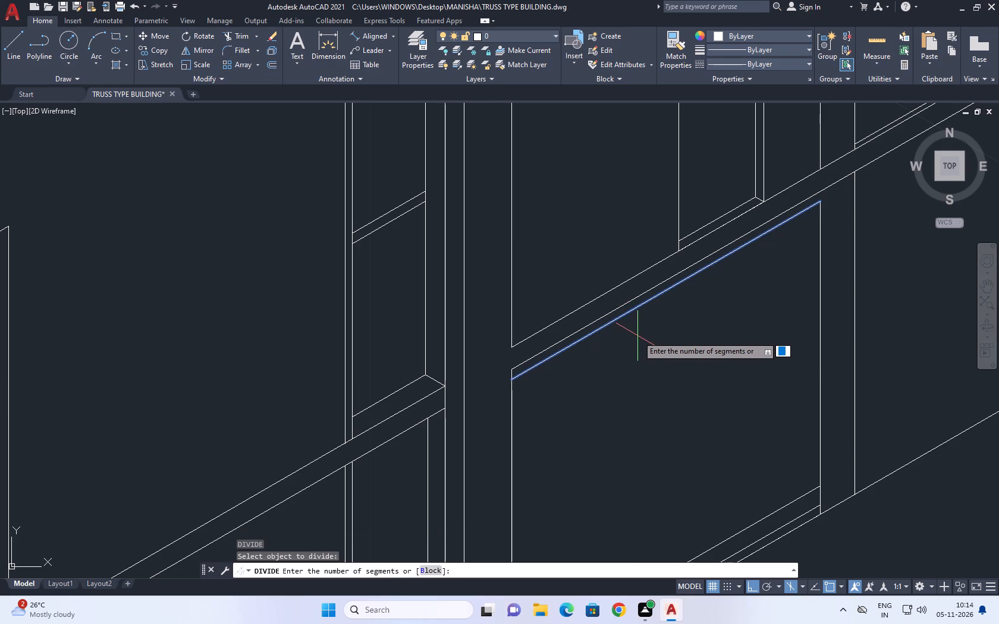
{"action": "type", "text": "3"}
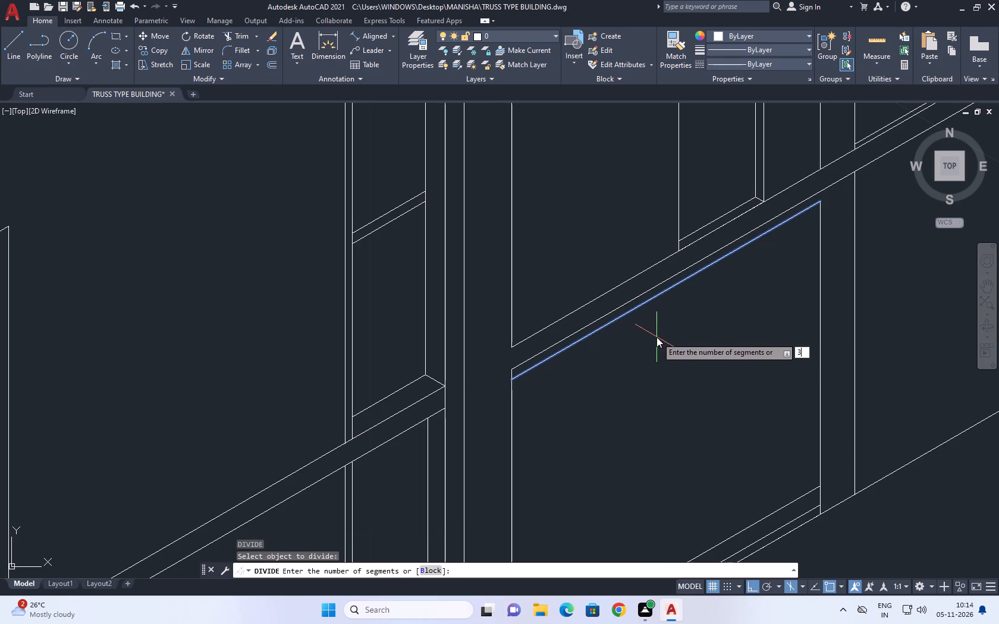
{"action": "key", "text": "space"}
Draw two vertical lines from the one-third points of the opening's top line down past the ground line.
{"action": "key", "text": "l"}
{"action": "key", "text": "space"}
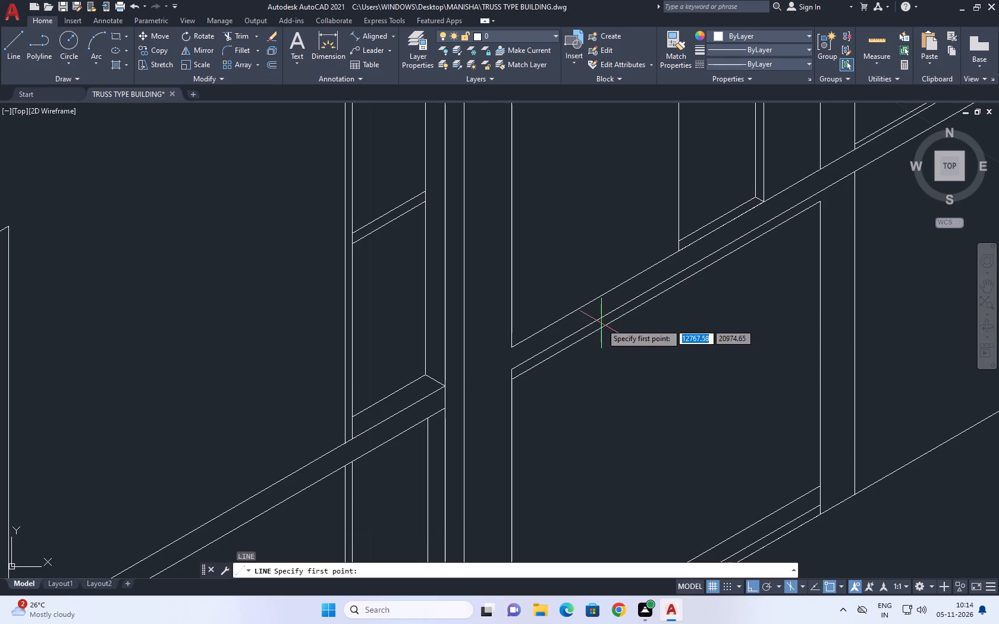
{"action": "left_click", "coordinate": [611, 319]}
{"action": "scroll", "coordinate": [611, 318], "scroll_direction": "down", "scroll_amount": 1}
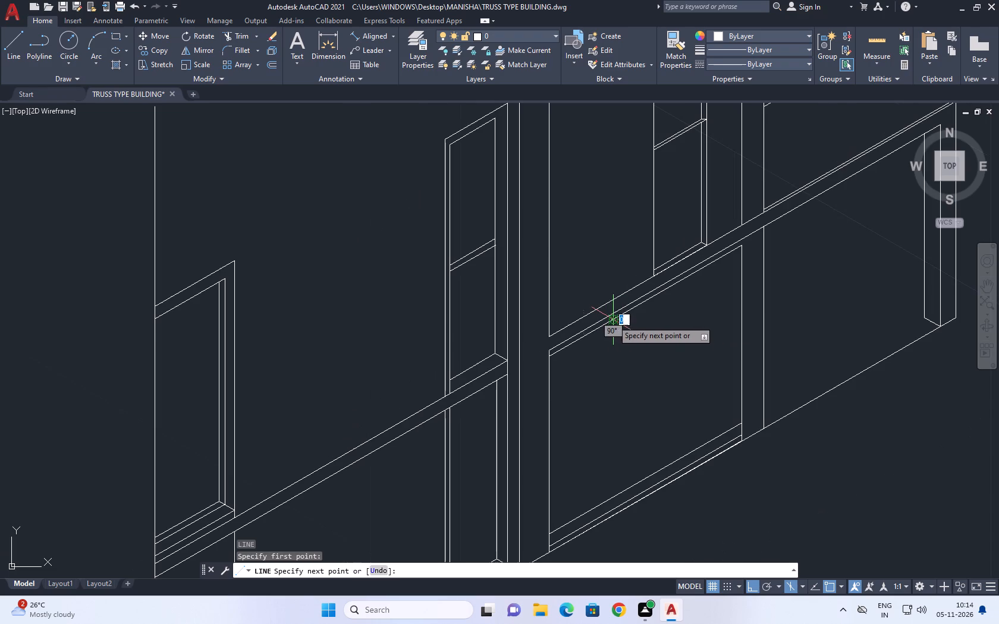
{"action": "middle_click_drag", "start_coordinate": [623, 530], "coordinate": [603, 406]}
{"action": "left_click", "coordinate": [601, 467]}
{"action": "key", "text": "space"}
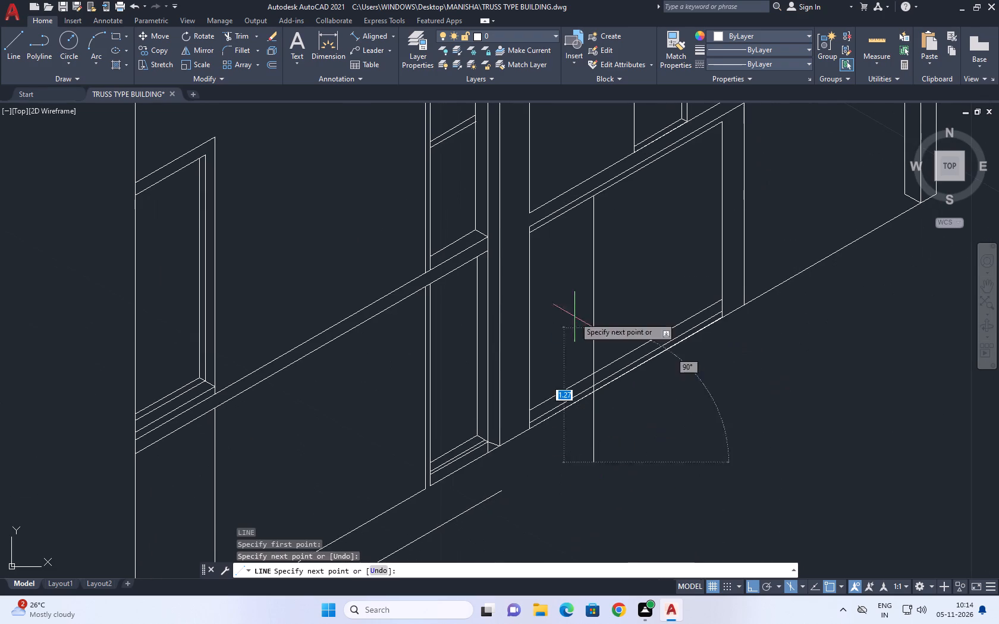
{"action": "key", "text": "space"}
{"action": "left_click", "coordinate": [658, 158]}
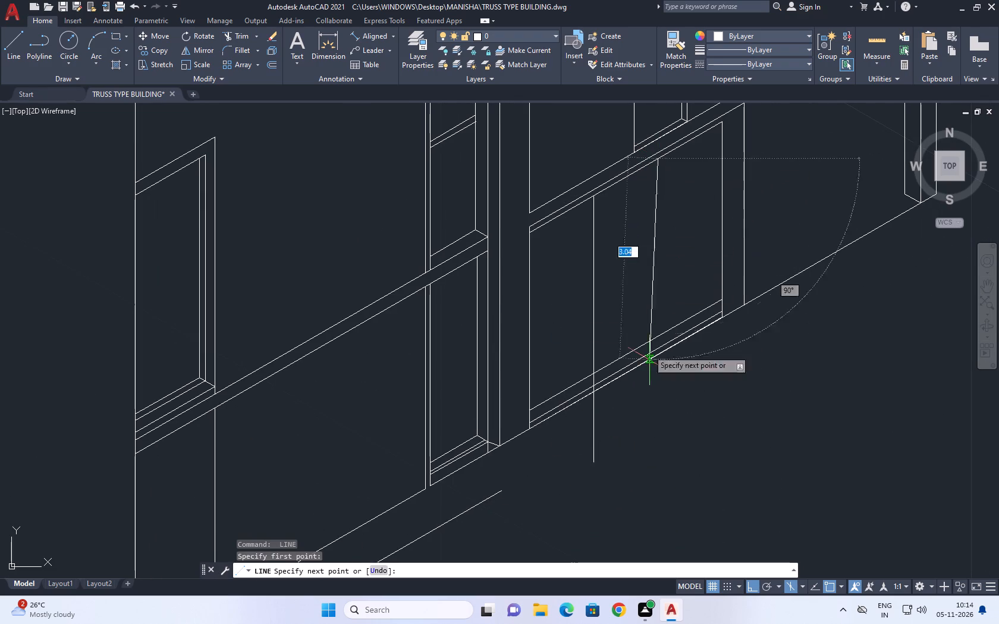
{"action": "left_click", "coordinate": [660, 433]}
{"action": "key", "text": "Escape"}
Trim both vertical dividers below the ground line and between the two upper base lines.
{"action": "type", "text": "TR"}
{"action": "key", "text": "space"}
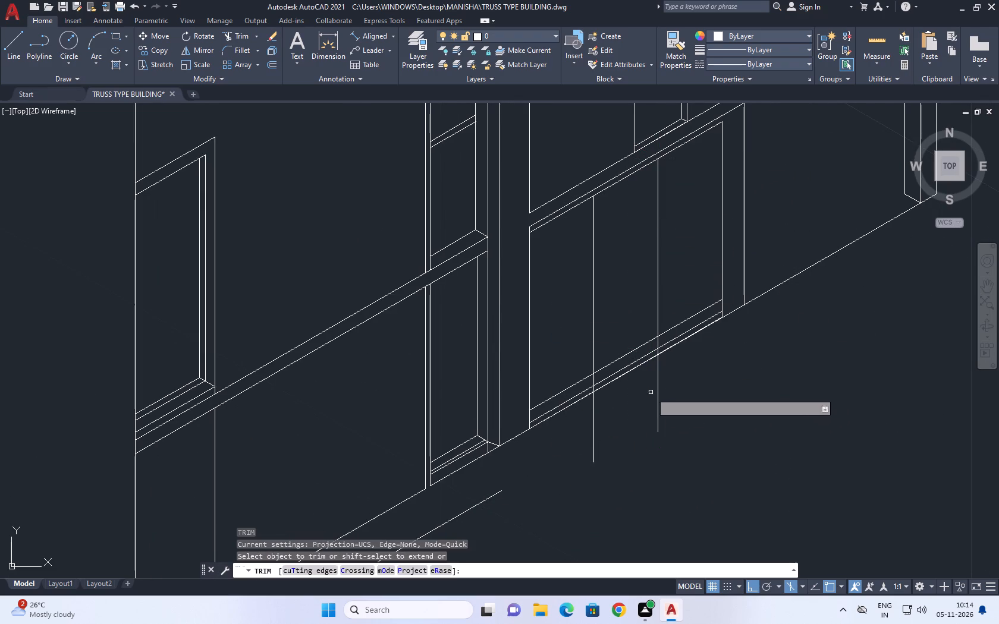
{"action": "left_click", "coordinate": [697, 377]}
{"action": "left_click", "coordinate": [573, 456]}
{"action": "scroll", "coordinate": [651, 343], "scroll_direction": "up", "scroll_amount": 3}
{"action": "left_click", "coordinate": [677, 335]}
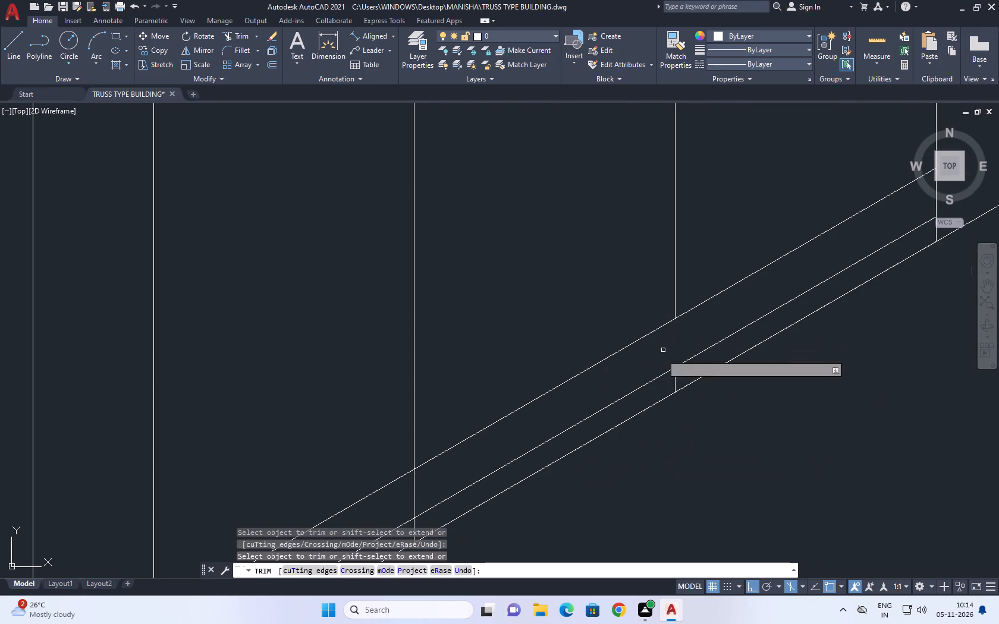
{"action": "middle_click_drag", "start_coordinate": [447, 467], "coordinate": [502, 348]}
{"action": "left_click", "coordinate": [491, 365]}
{"action": "left_click", "coordinate": [452, 383]}
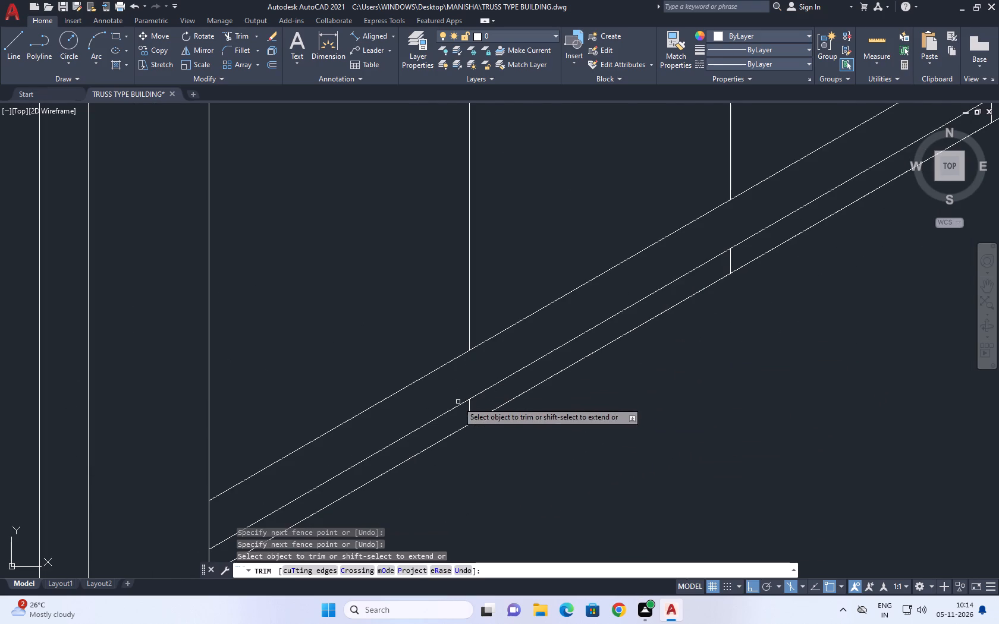
Remove the short divider stubs left between the raised base line and the ground line.
{"action": "left_click", "coordinate": [468, 417]}
{"action": "left_click", "coordinate": [472, 408]}
{"action": "left_click", "coordinate": [473, 404]}
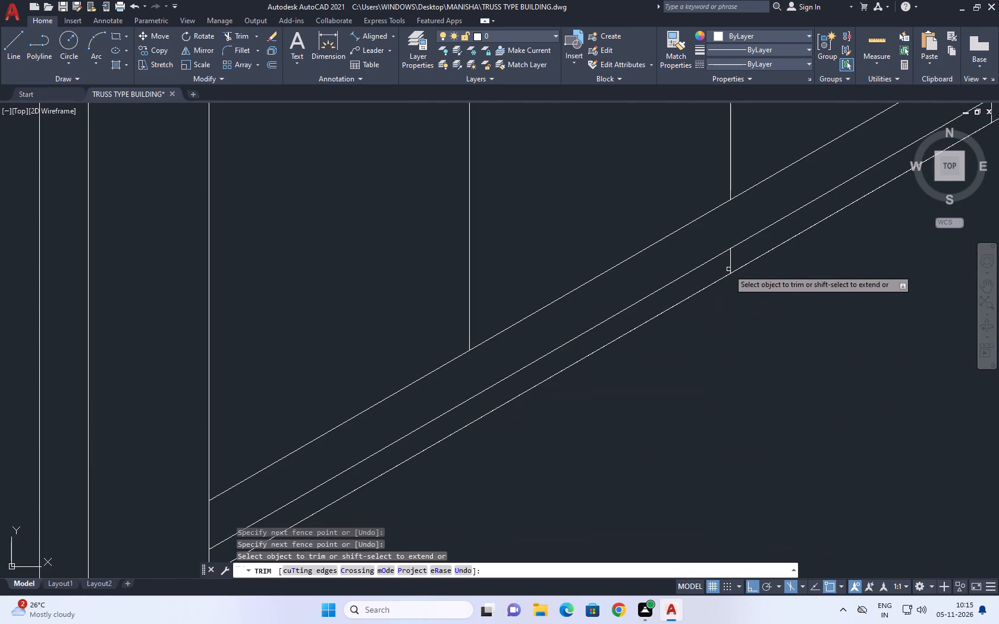
{"action": "left_click", "coordinate": [732, 259]}
{"action": "scroll", "coordinate": [718, 355], "scroll_direction": "down", "scroll_amount": 2}
{"action": "middle_click_drag", "start_coordinate": [761, 354], "coordinate": [681, 378]}
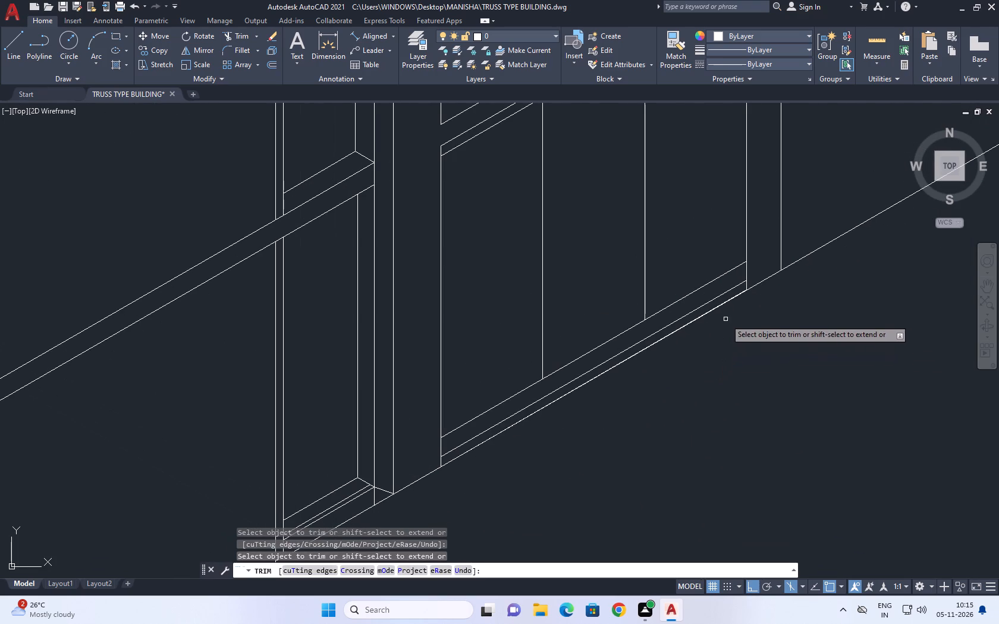
{"action": "right_click", "coordinate": [751, 348]}
{"action": "left_click", "coordinate": [766, 358]}
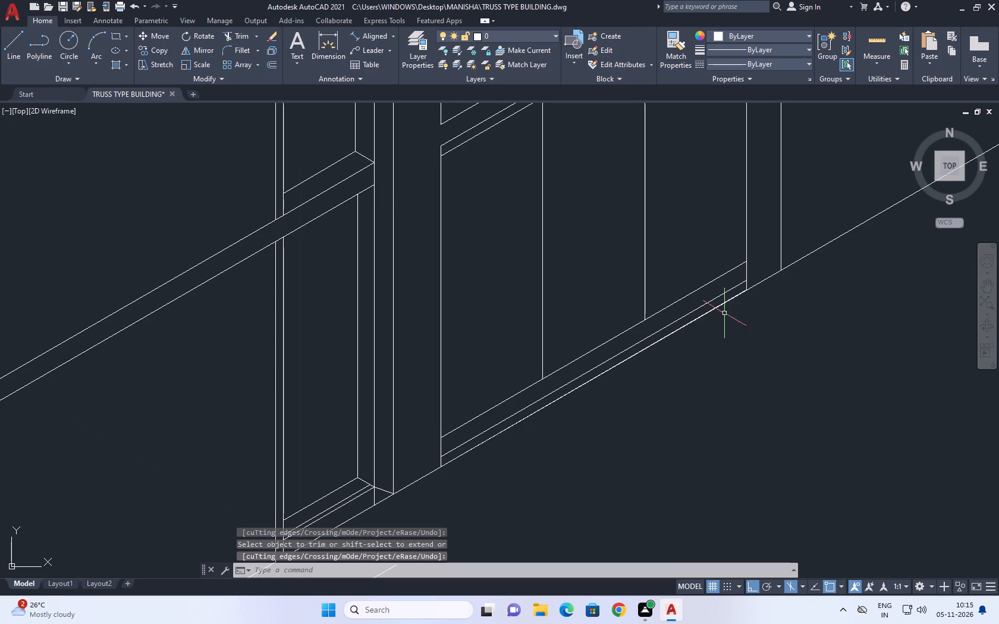
Delete the duplicate line lying on the ground line across the opening.
{"action": "left_click", "coordinate": [721, 304]}
{"action": "key", "text": "Delete"}
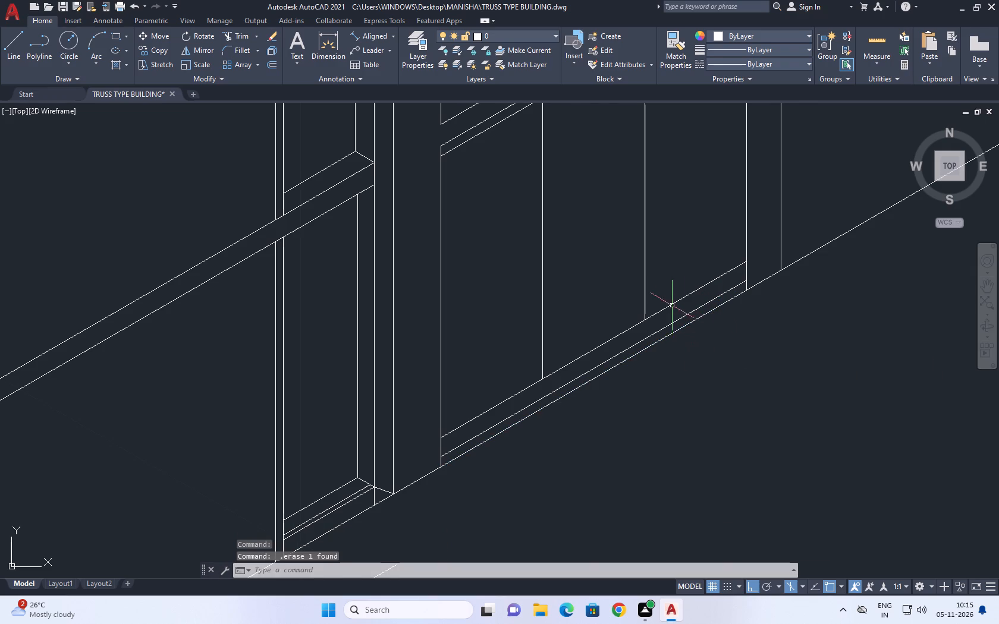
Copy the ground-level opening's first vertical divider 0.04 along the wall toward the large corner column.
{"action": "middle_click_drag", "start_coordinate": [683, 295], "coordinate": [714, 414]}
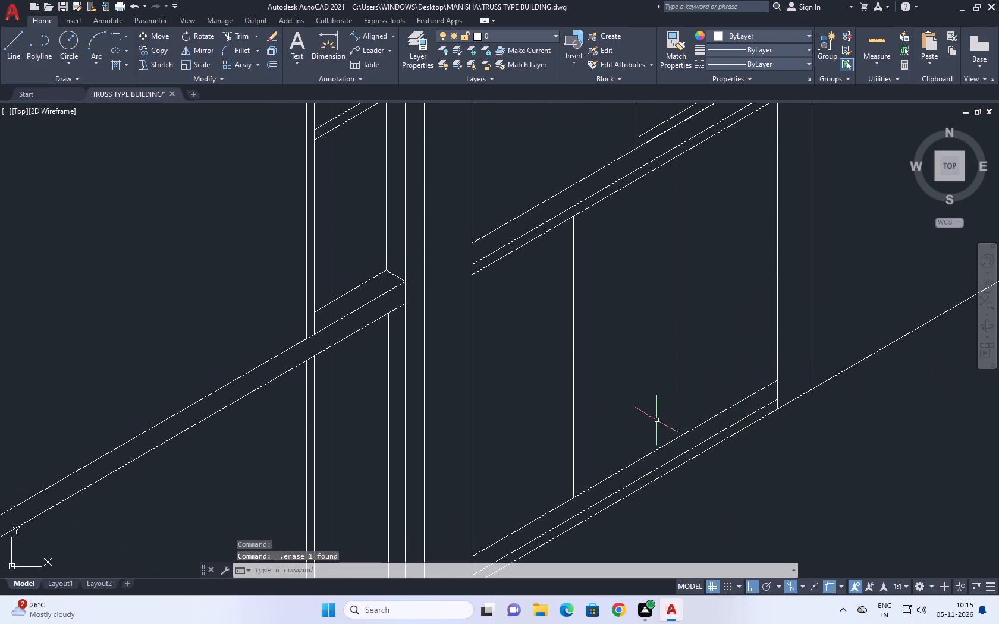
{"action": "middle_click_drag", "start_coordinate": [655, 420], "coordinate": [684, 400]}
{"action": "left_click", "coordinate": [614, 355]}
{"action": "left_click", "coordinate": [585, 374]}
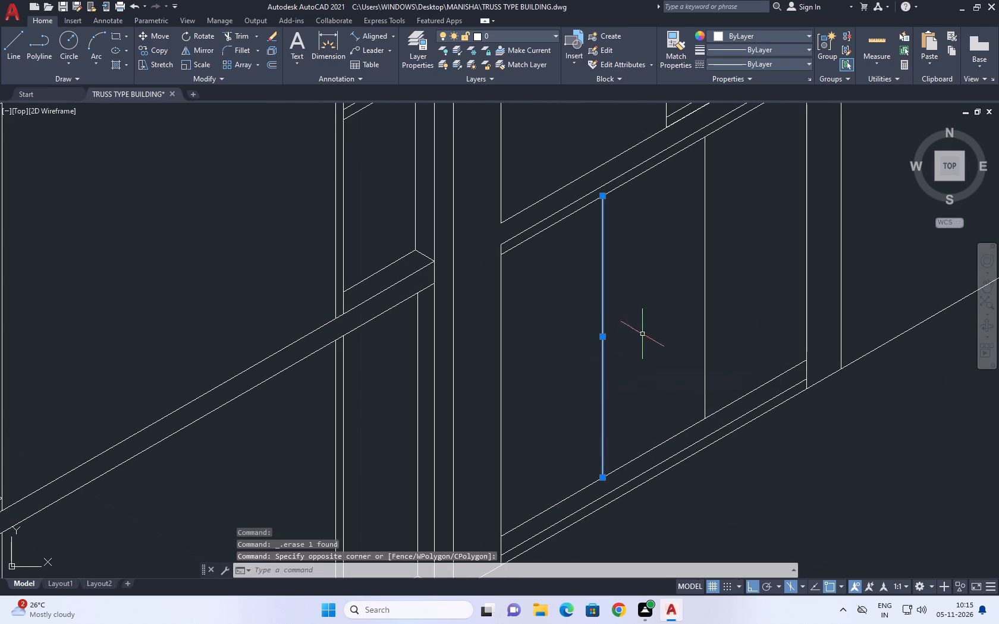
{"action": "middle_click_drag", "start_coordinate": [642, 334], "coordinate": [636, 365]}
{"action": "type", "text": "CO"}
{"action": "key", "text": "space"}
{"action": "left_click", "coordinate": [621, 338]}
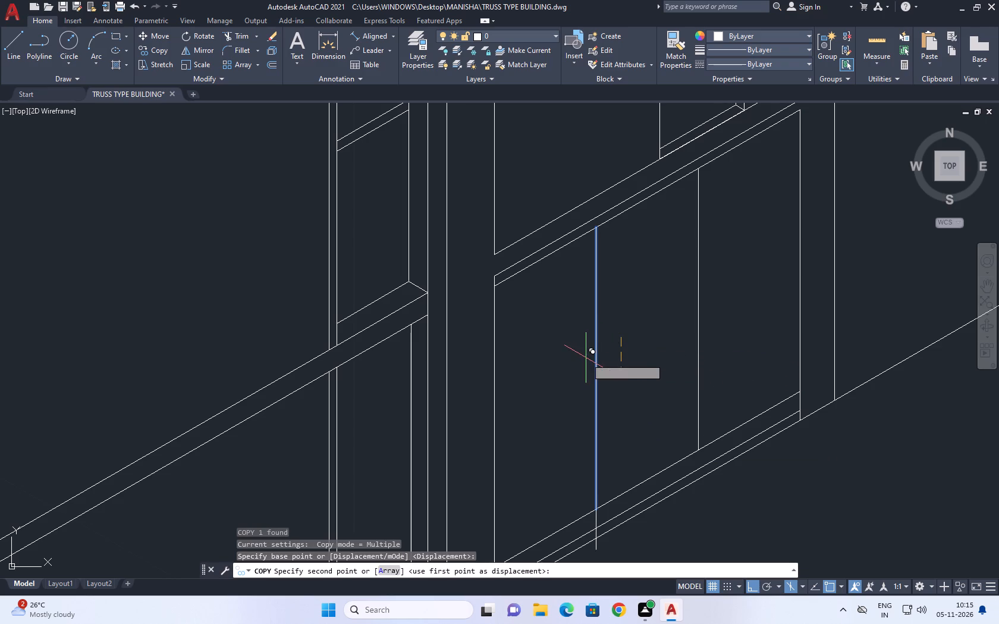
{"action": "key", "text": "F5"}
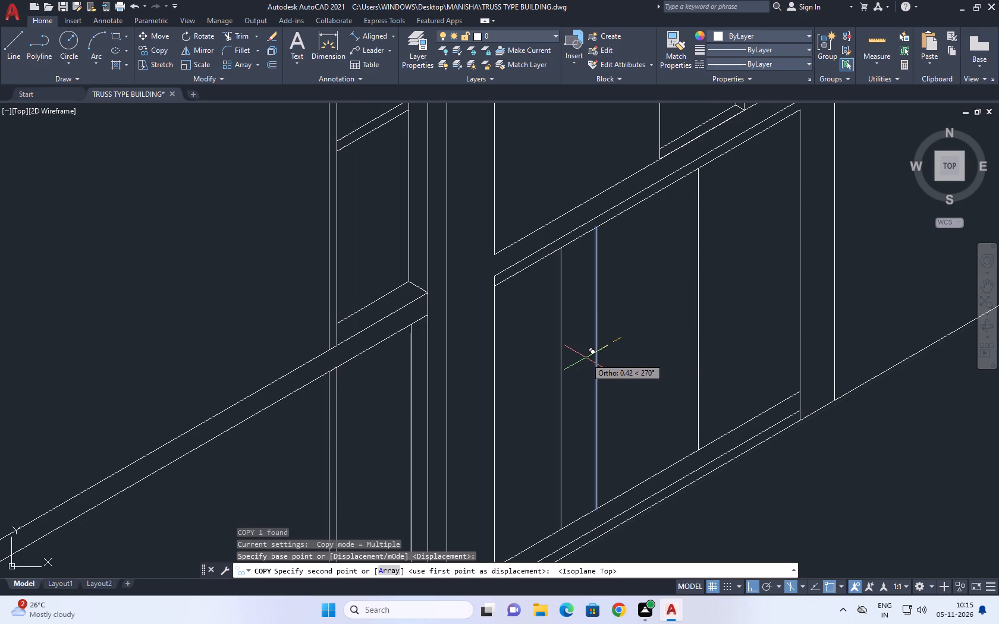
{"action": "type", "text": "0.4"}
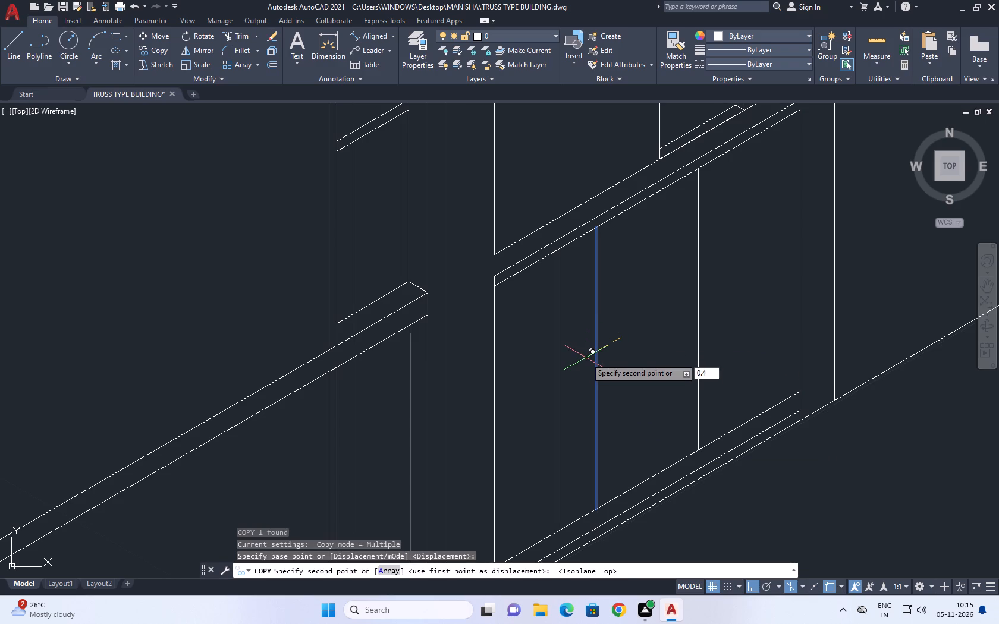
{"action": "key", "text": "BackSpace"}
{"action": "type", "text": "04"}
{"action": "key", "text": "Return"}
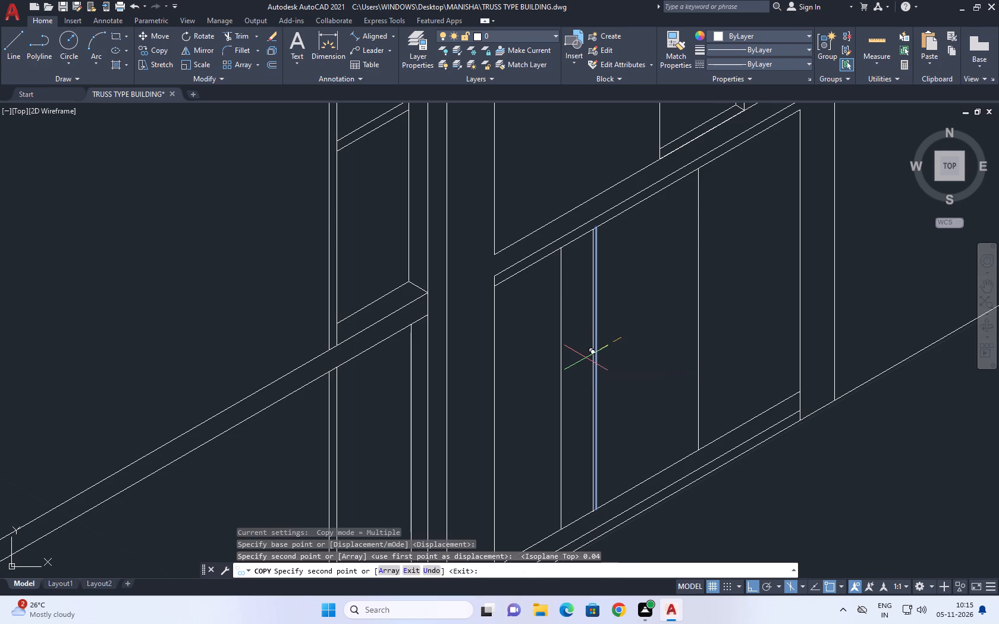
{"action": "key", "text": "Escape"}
Copy the opening's second vertical divider 0.1 along the wall toward the first divider.
{"action": "middle_click_drag", "start_coordinate": [637, 365], "coordinate": [634, 389]}
{"action": "left_click", "coordinate": [699, 314]}
{"action": "left_click", "coordinate": [658, 346]}
{"action": "type", "text": "CO"}
{"action": "key", "text": "space"}
{"action": "left_click", "coordinate": [693, 342]}
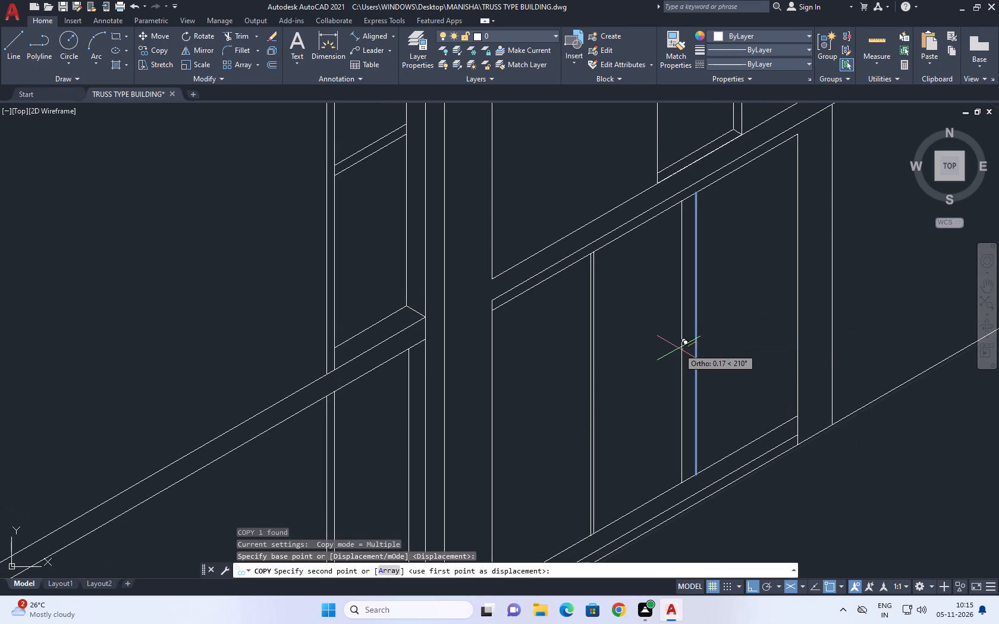
{"action": "type", "text": "0.2"}
{"action": "key", "text": "Return"}
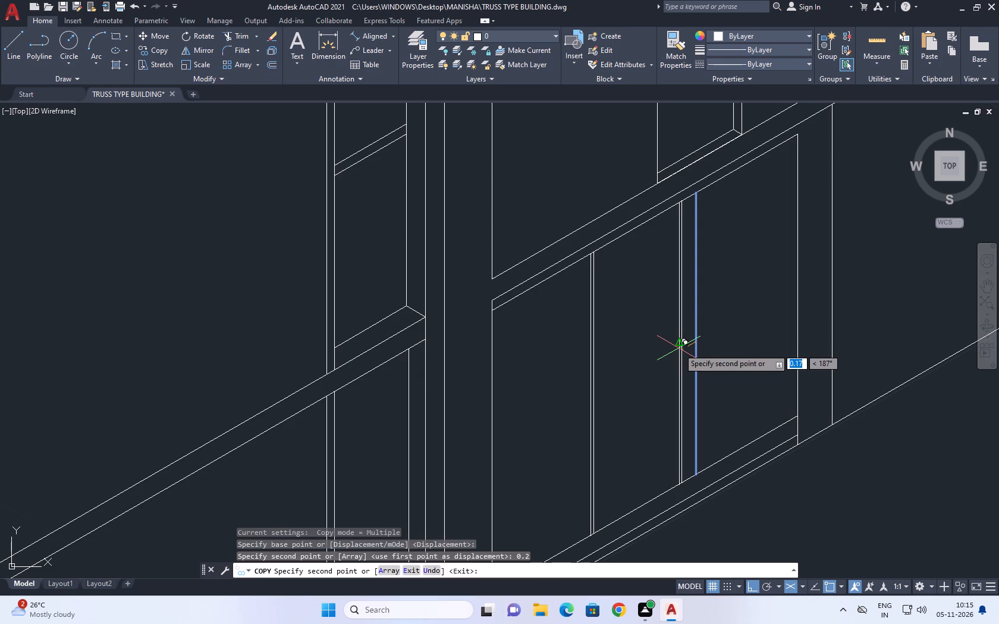
{"action": "key", "text": "ctrl+z"}
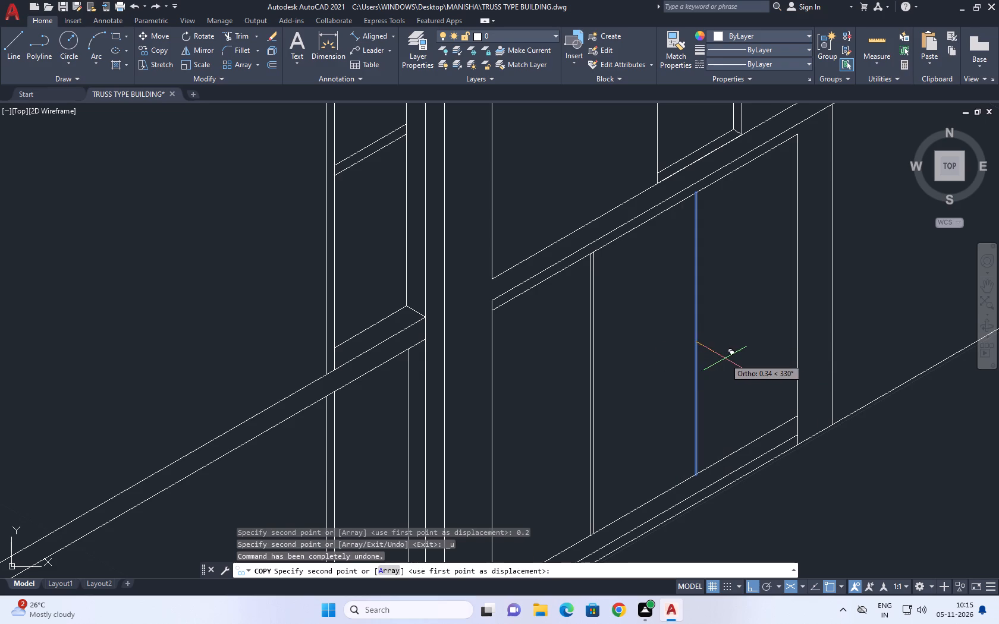
{"action": "type", "text": "0.1"}
{"action": "key", "text": "Return"}
{"action": "key", "text": "Escape"}
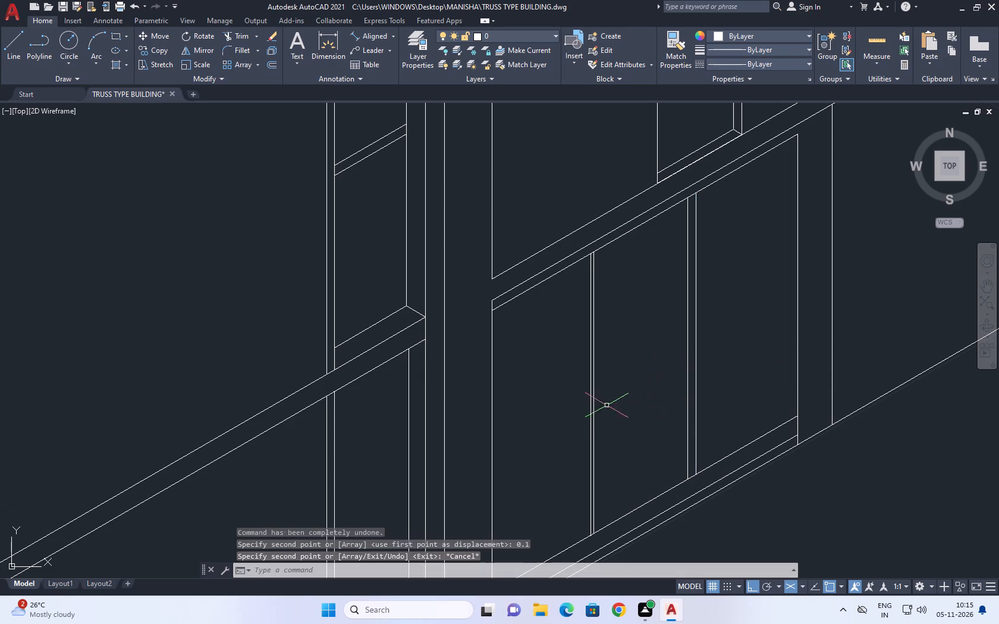
Copy the opening's far vertical edge 0.1 inward along the wall.
{"action": "middle_click_drag", "start_coordinate": [602, 423], "coordinate": [615, 376]}
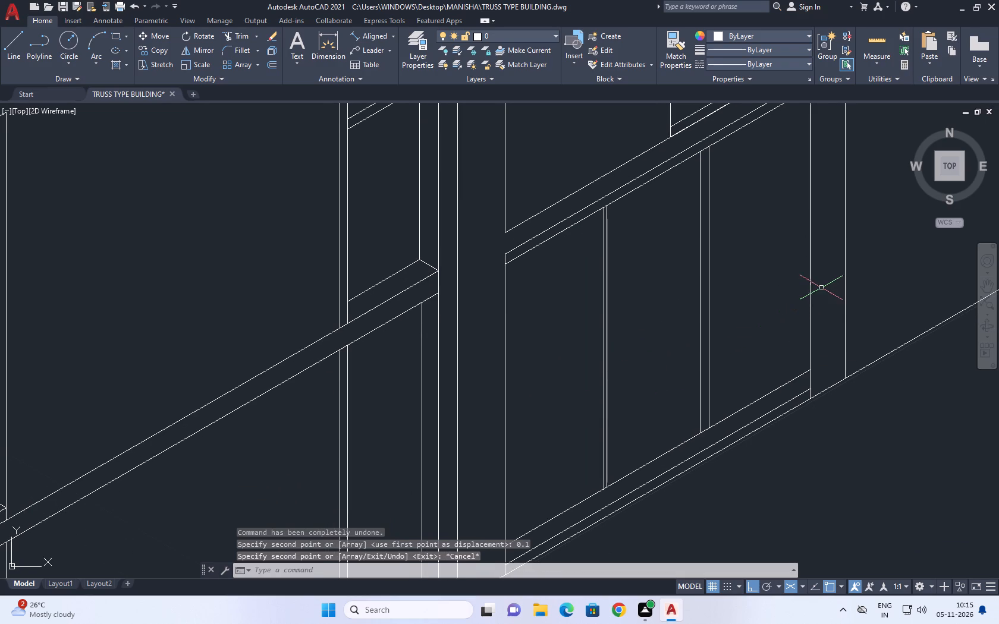
{"action": "left_click", "coordinate": [821, 288]}
{"action": "left_click", "coordinate": [785, 307]}
{"action": "middle_click_drag", "start_coordinate": [801, 299], "coordinate": [747, 374]}
{"action": "key", "text": "c"}
{"action": "key", "text": "o"}
{"action": "key", "text": "space"}
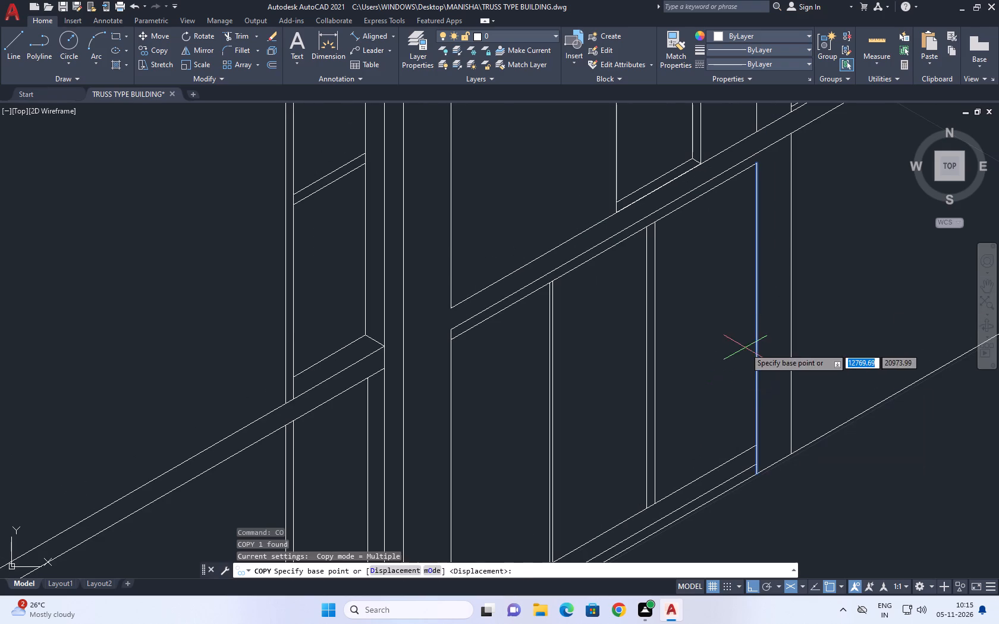
{"action": "left_click", "coordinate": [745, 348]}
{"action": "type", "text": "0.2"}
{"action": "key", "text": "BackSpace"}
{"action": "key", "text": "1"}
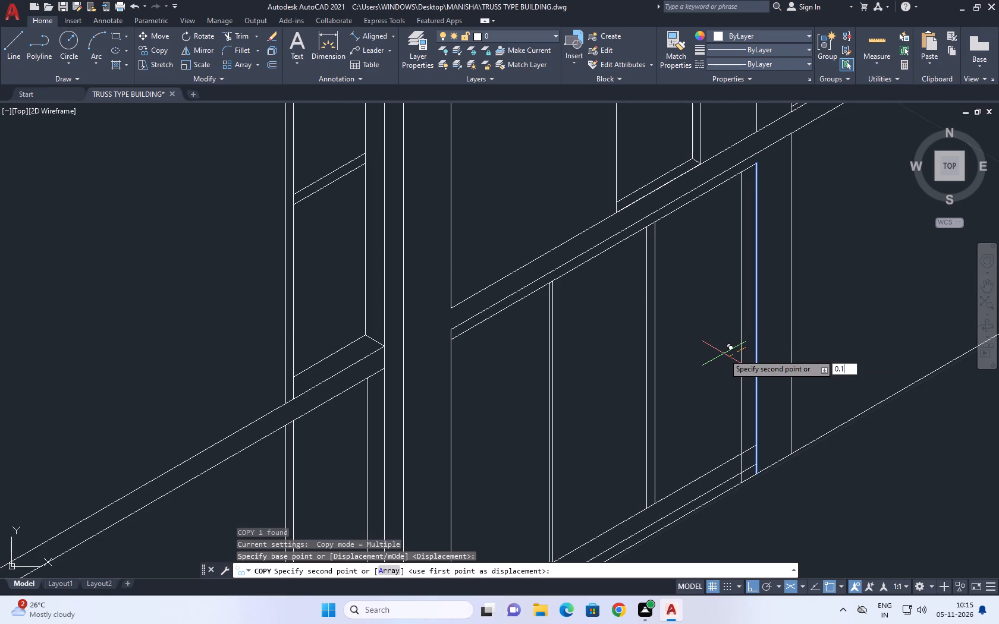
{"action": "key", "text": "Return"}
{"action": "key", "text": "Escape"}
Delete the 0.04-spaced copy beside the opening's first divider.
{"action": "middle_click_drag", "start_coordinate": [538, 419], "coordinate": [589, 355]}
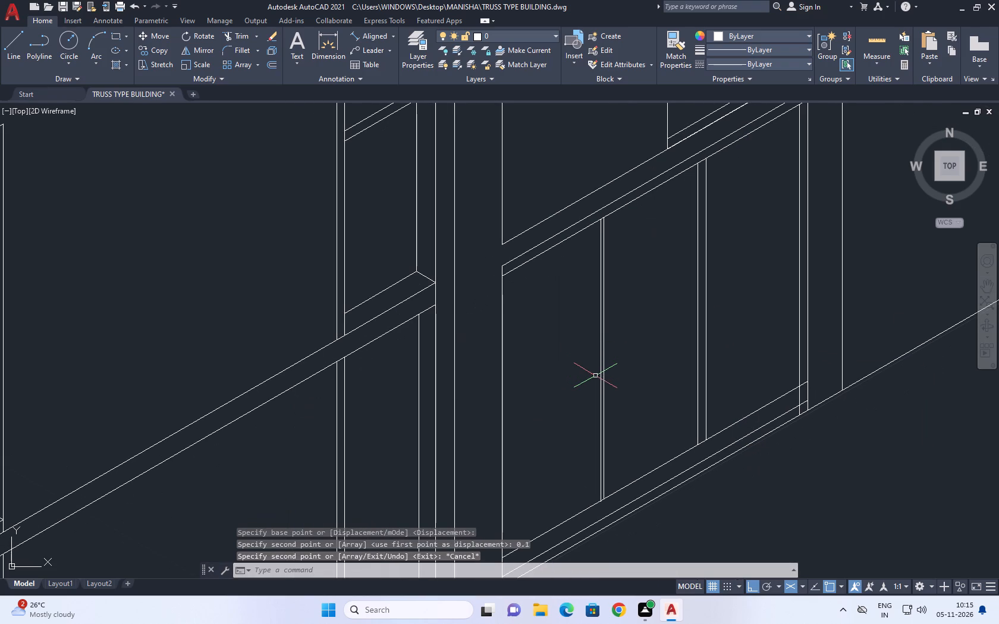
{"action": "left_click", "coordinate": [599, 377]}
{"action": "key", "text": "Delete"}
Copy the opening's first vertical divider 0.1 along the wall, away from the second divider.
{"action": "left_click", "coordinate": [617, 356]}
{"action": "left_click", "coordinate": [586, 374]}
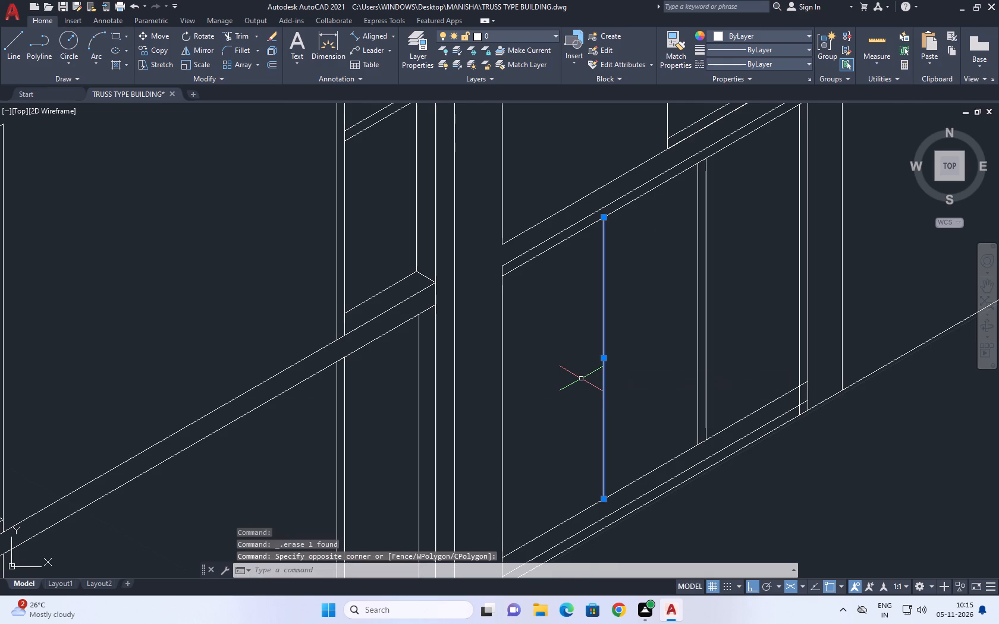
{"action": "key", "text": "c"}
{"action": "key", "text": "o"}
{"action": "key", "text": "space"}
{"action": "left_click", "coordinate": [633, 363]}
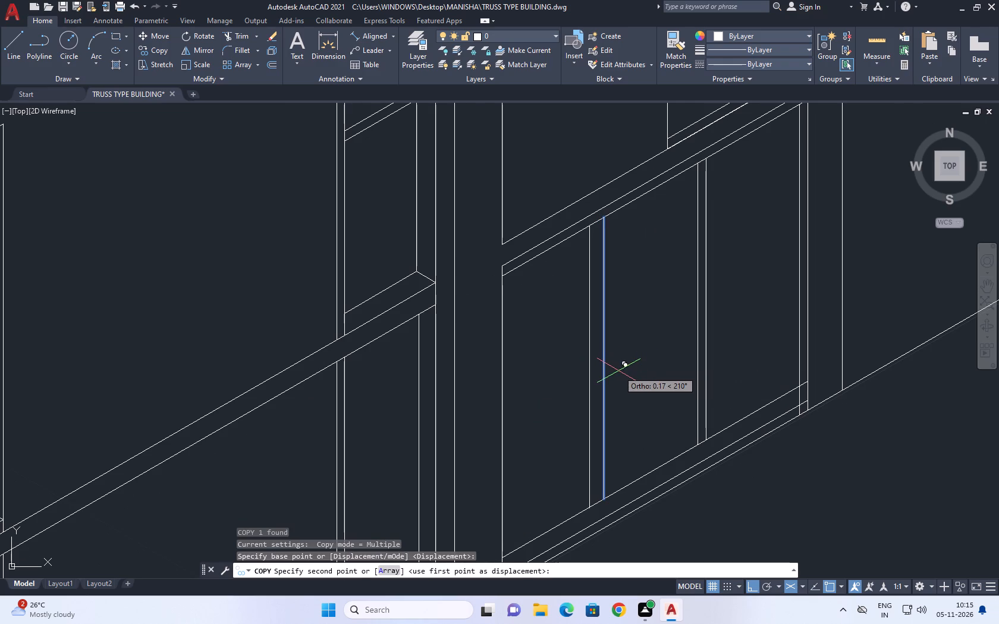
{"action": "type", "text": "0.2"}
{"action": "key", "text": "Return"}
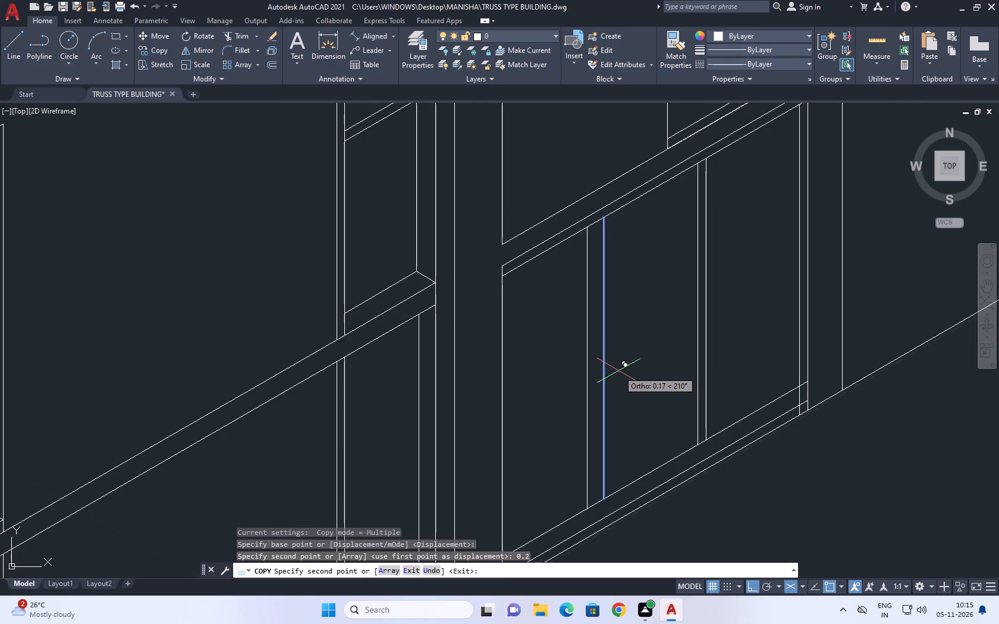
{"action": "key", "text": "ctrl+z"}
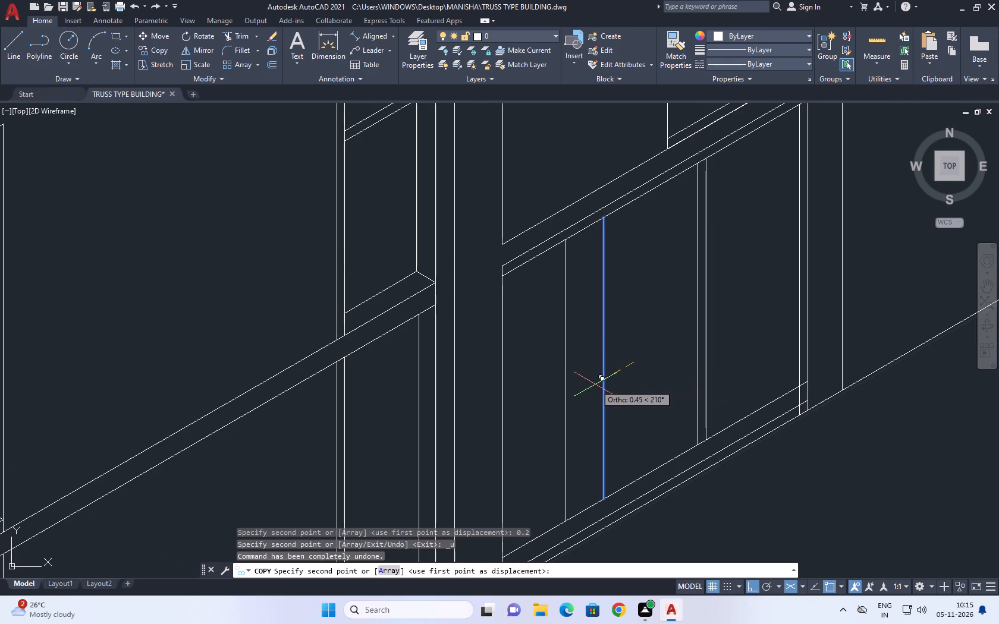
{"action": "type", "text": "0.1"}
{"action": "key", "text": "Return"}
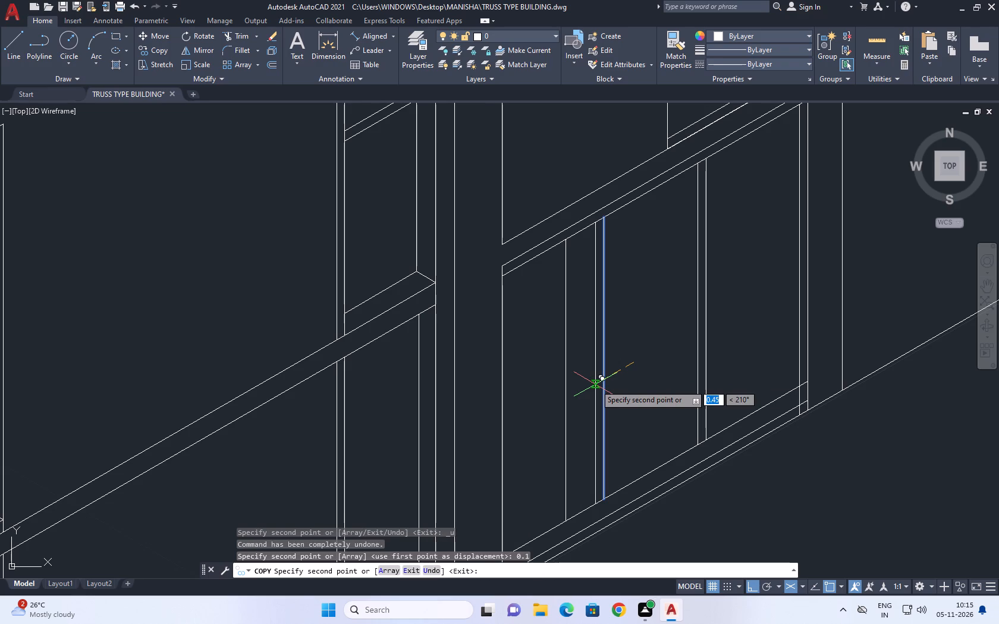
{"action": "key", "text": "Escape"}
Trim the new inner edge line below the upper base line, plus the base line ends beyond it.
{"action": "middle_click_drag", "start_coordinate": [714, 382], "coordinate": [647, 393]}
{"action": "key", "text": "t"}
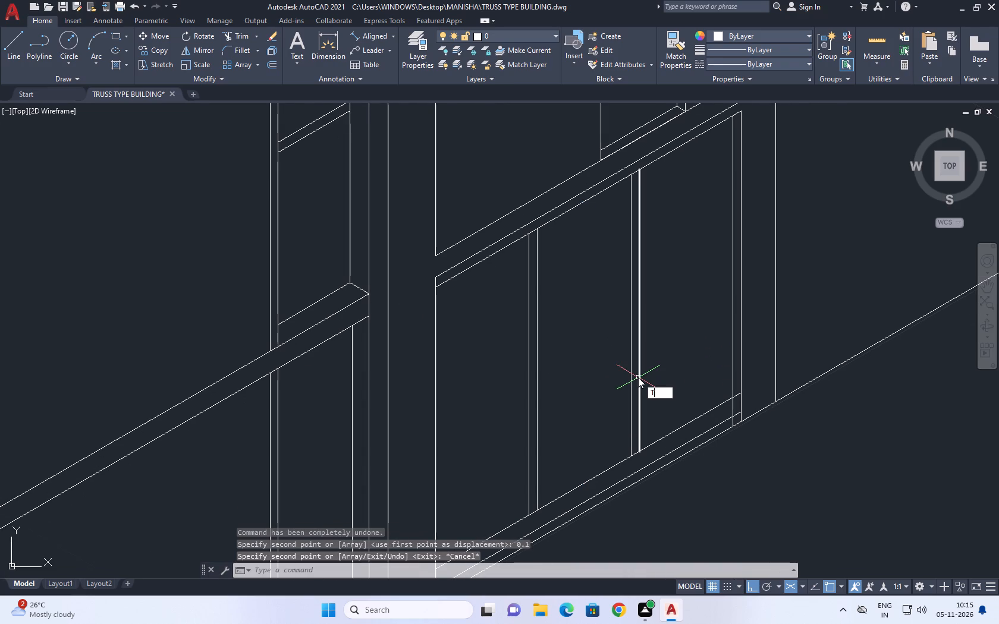
{"action": "key", "text": "r"}
{"action": "key", "text": "space"}
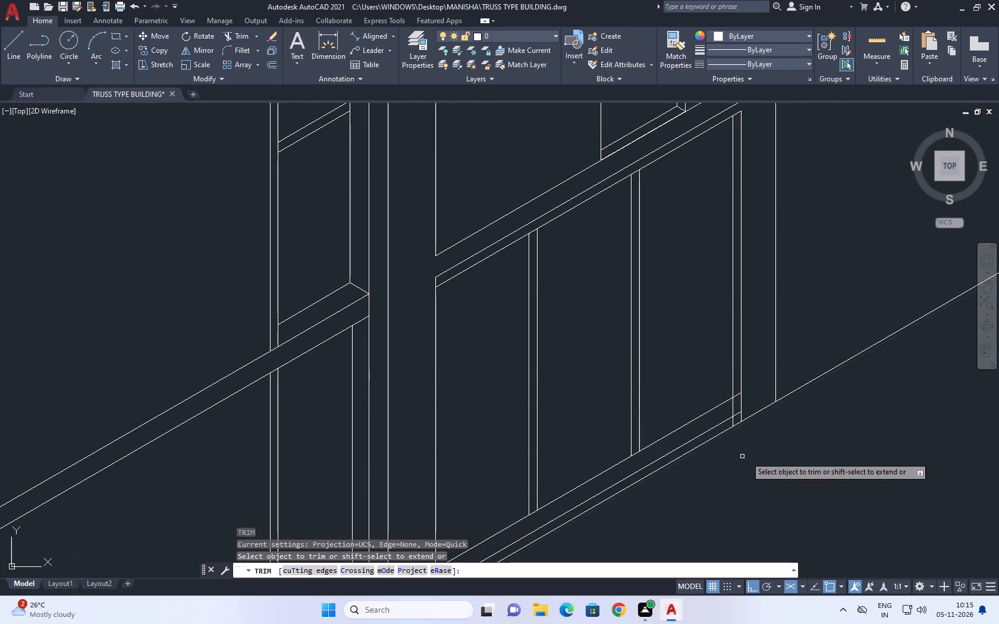
{"action": "scroll", "coordinate": [717, 426], "scroll_direction": "up", "scroll_amount": 3}
{"action": "left_click", "coordinate": [788, 300]}
{"action": "left_click", "coordinate": [758, 349]}
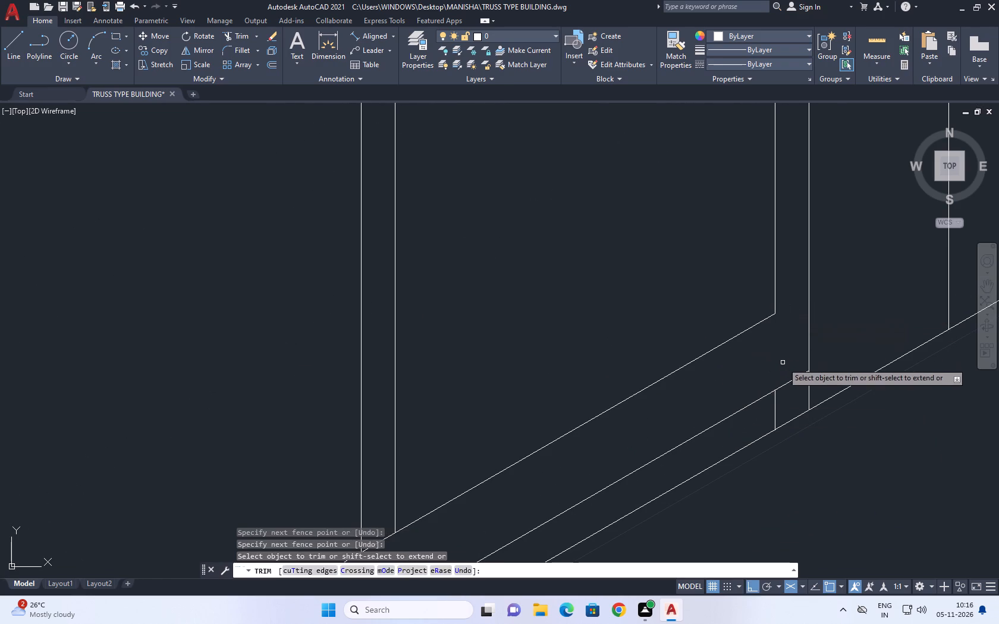
{"action": "left_click", "coordinate": [784, 365]}
{"action": "left_click", "coordinate": [788, 395]}
{"action": "left_click", "coordinate": [786, 401]}
{"action": "left_click", "coordinate": [758, 415]}
{"action": "scroll", "coordinate": [792, 375], "scroll_direction": "down", "scroll_amount": 4}
{"action": "key", "text": "Escape"}
Extend the opening's lower base line back to its far vertical edge.
{"action": "middle_click_drag", "start_coordinate": [797, 379], "coordinate": [774, 402]}
{"action": "type", "text": "EX"}
{"action": "key", "text": "space"}
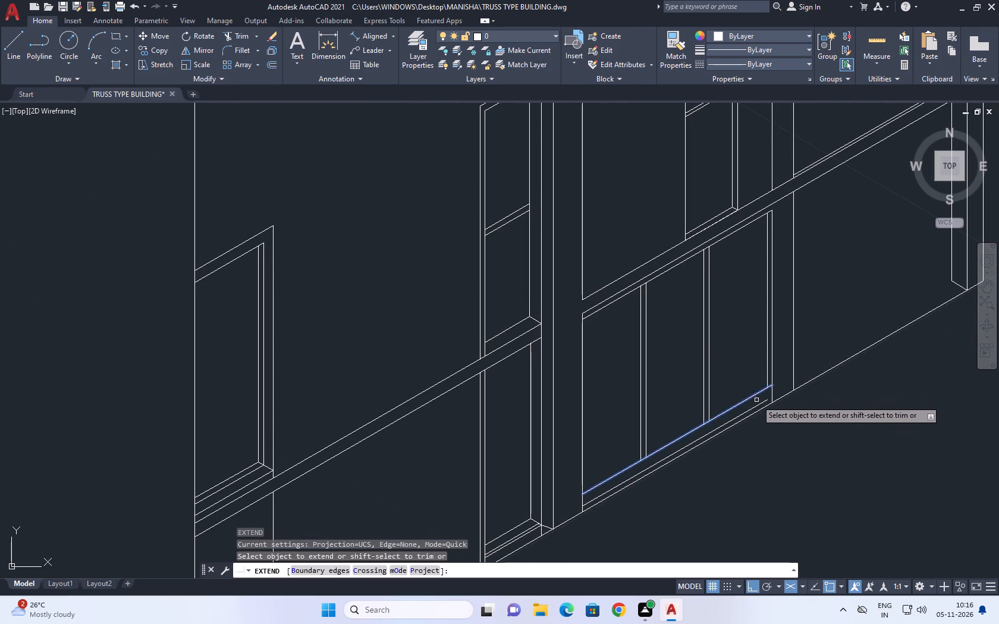
{"action": "left_click", "coordinate": [761, 403]}
{"action": "key", "text": "Escape"}
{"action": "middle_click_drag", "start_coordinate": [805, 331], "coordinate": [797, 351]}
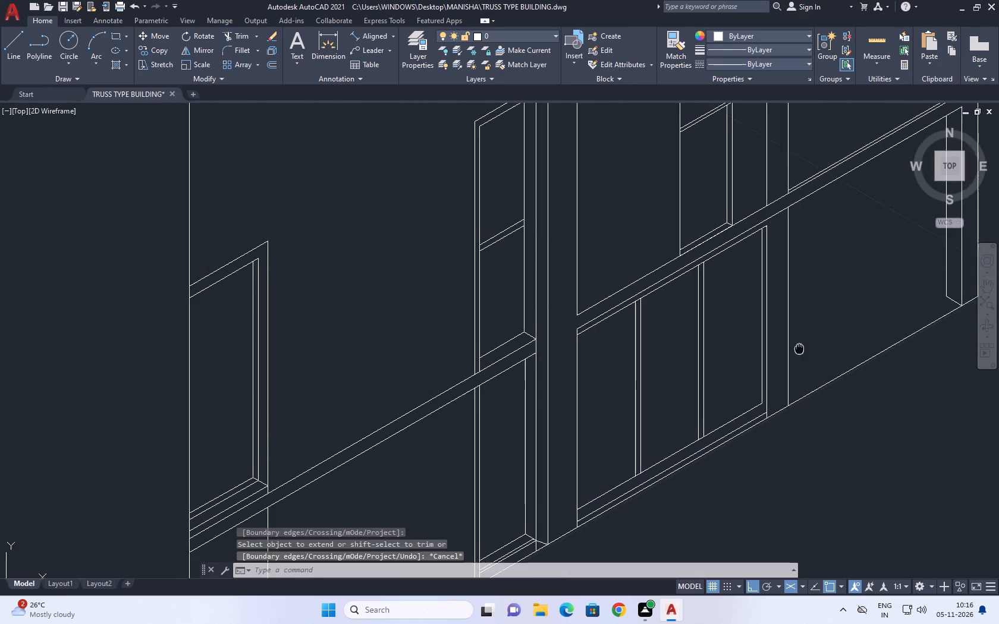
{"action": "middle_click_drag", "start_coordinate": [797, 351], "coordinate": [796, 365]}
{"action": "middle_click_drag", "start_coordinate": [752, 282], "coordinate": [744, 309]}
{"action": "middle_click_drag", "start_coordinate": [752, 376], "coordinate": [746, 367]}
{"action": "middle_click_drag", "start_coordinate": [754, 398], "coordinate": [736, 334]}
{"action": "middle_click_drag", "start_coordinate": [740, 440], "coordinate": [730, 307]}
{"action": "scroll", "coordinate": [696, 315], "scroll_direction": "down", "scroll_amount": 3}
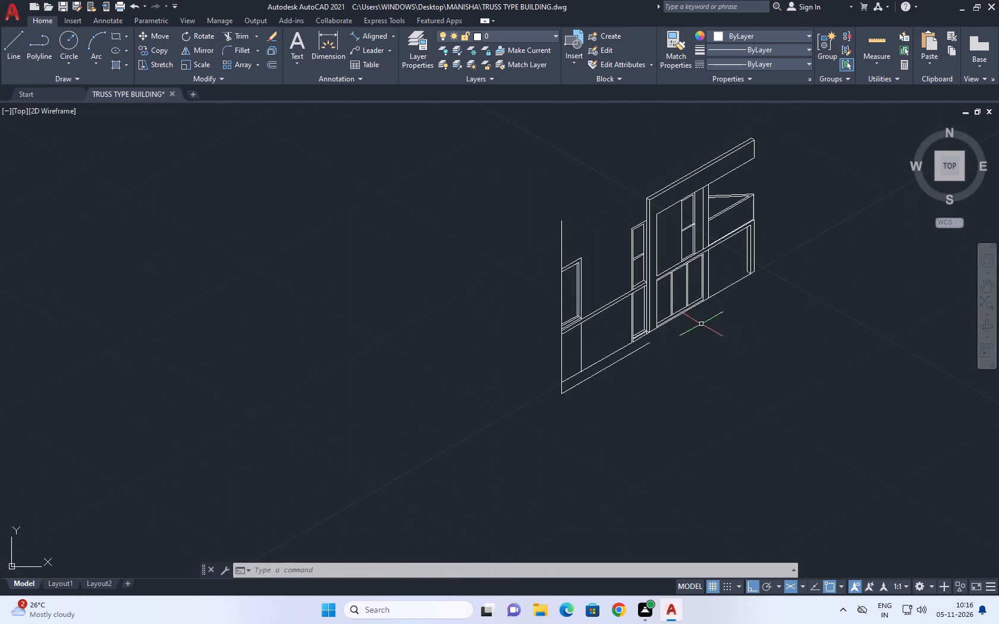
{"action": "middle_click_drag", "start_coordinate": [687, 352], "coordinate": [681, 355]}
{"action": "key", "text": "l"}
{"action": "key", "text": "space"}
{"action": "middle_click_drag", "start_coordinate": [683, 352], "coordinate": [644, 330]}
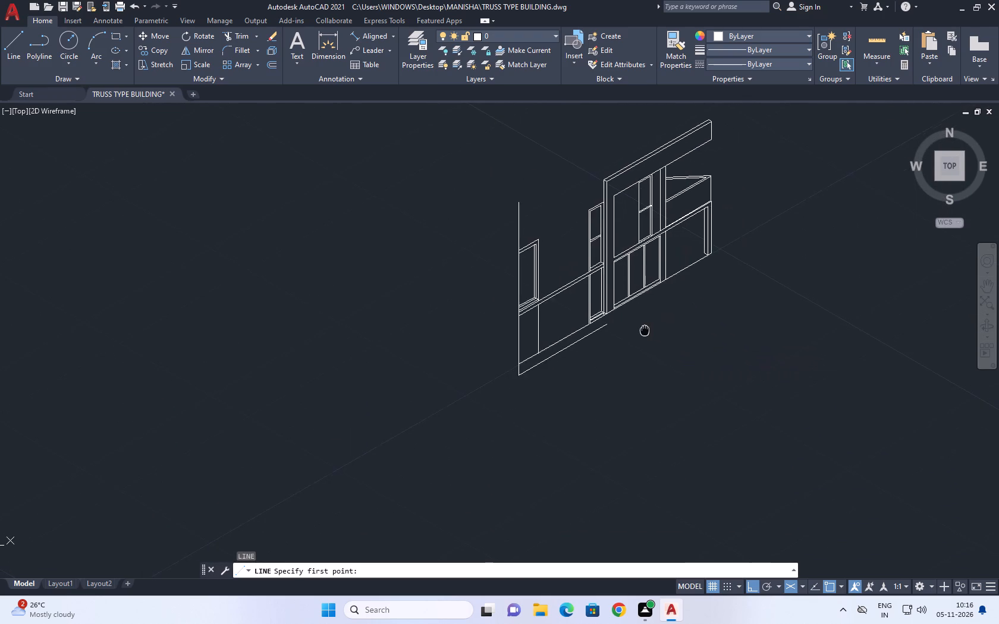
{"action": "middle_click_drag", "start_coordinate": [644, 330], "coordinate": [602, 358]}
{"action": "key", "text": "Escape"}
Trim the ground line between the wall edge beside the three-panel opening and the end pillar.
{"action": "scroll", "coordinate": [658, 292], "scroll_direction": "up", "scroll_amount": 3}
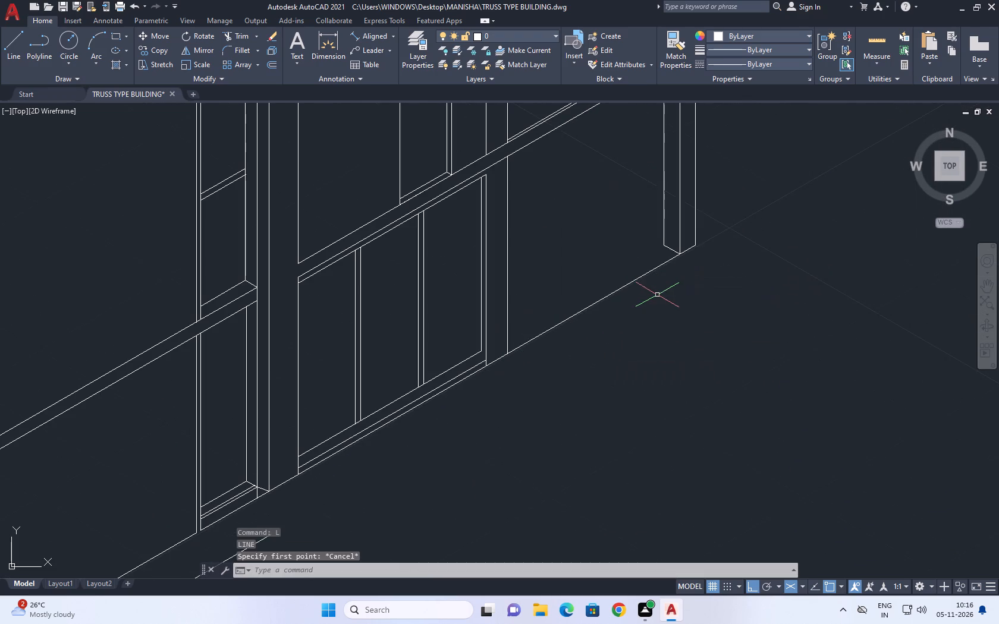
{"action": "middle_click_drag", "start_coordinate": [609, 261], "coordinate": [614, 272]}
{"action": "scroll", "coordinate": [665, 259], "scroll_direction": "up", "scroll_amount": 1}
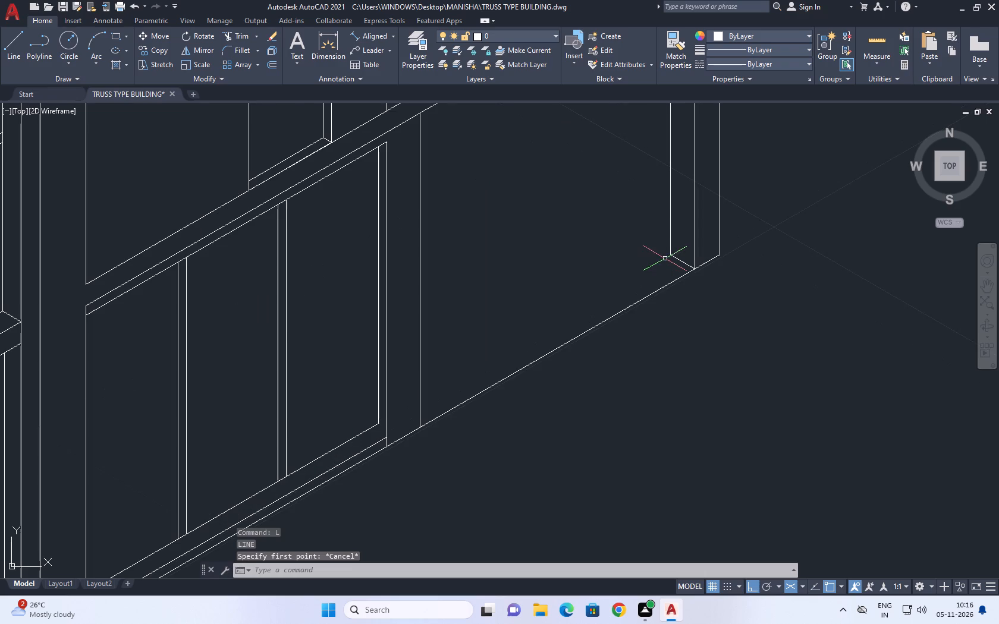
{"action": "middle_click", "coordinate": [665, 259]}
{"action": "key", "text": "t"}
{"action": "key", "text": "r"}
{"action": "key", "text": "space"}
{"action": "left_click", "coordinate": [567, 305]}
{"action": "left_click", "coordinate": [592, 356]}
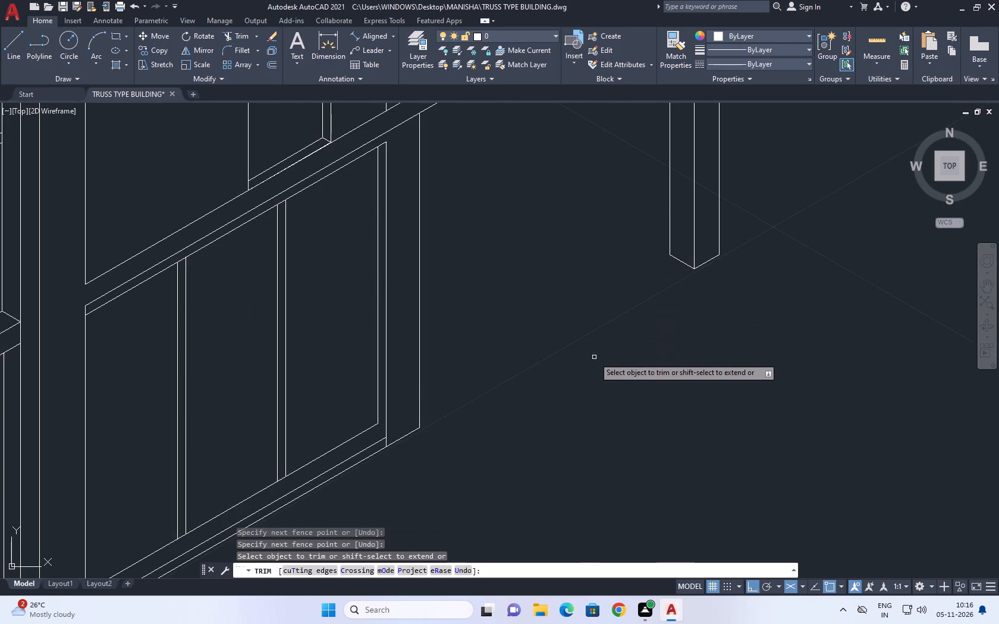
{"action": "scroll", "coordinate": [586, 348], "scroll_direction": "down", "scroll_amount": 2}
{"action": "key", "text": "Escape"}
Draw a 3.50 ground line from the end pillar's outer base corner, outward and perpendicular to the wall.
{"action": "middle_click_drag", "start_coordinate": [652, 318], "coordinate": [665, 326]}
{"action": "type", "text": "L"}
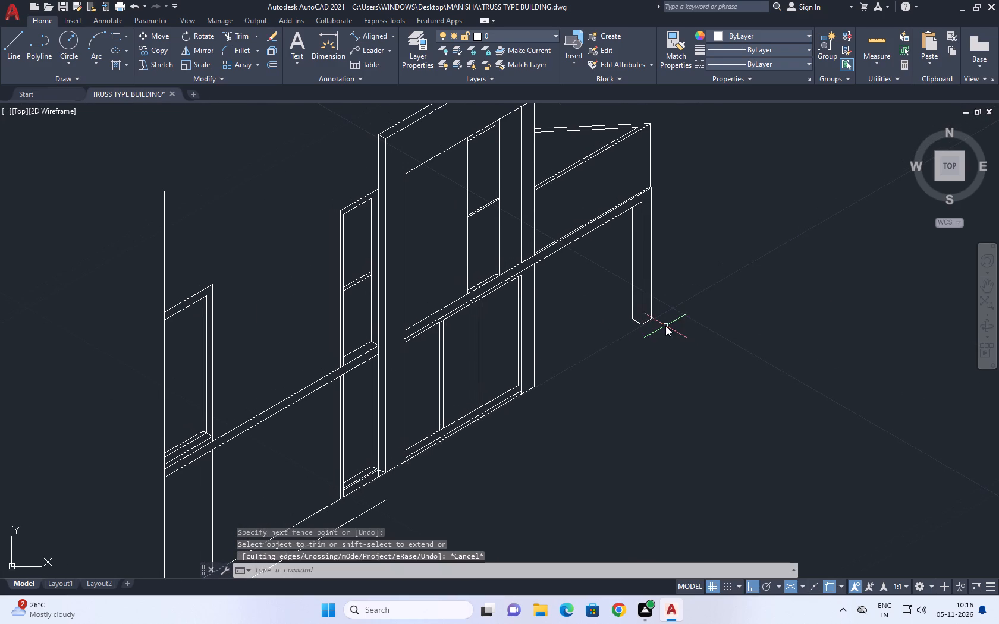
{"action": "key", "text": "space"}
{"action": "scroll", "coordinate": [643, 315], "scroll_direction": "up", "scroll_amount": 3}
{"action": "left_click", "coordinate": [673, 331]}
{"action": "scroll", "coordinate": [713, 316], "scroll_direction": "down", "scroll_amount": 1}
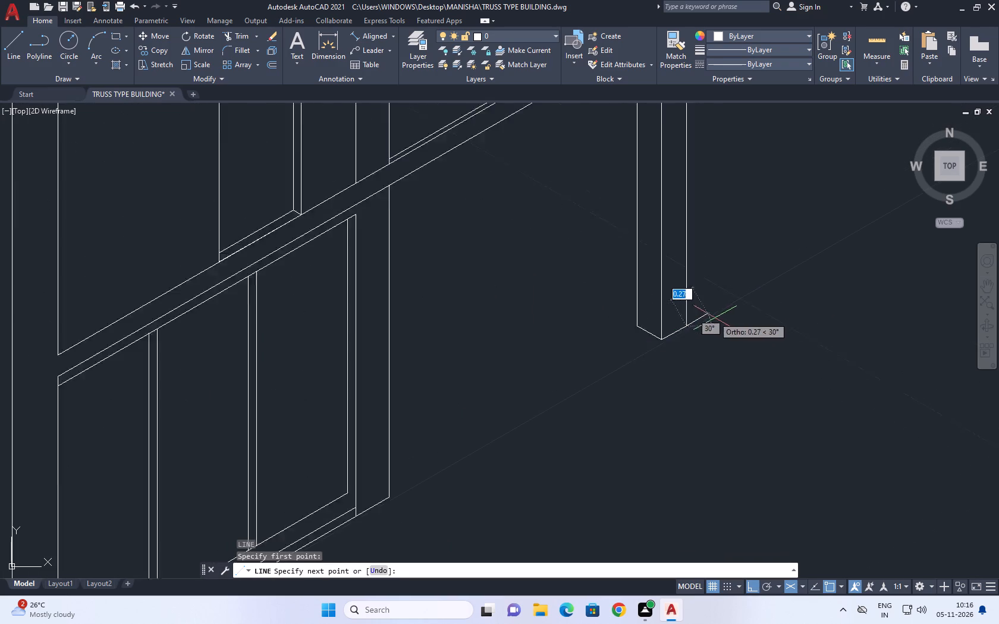
{"action": "scroll", "coordinate": [715, 319], "scroll_direction": "down", "scroll_amount": 2}
{"action": "scroll", "coordinate": [669, 351], "scroll_direction": "down", "scroll_amount": 2}
{"action": "middle_click_drag", "start_coordinate": [743, 379], "coordinate": [682, 333]}
{"action": "scroll", "coordinate": [680, 332], "scroll_direction": "up", "scroll_amount": 1}
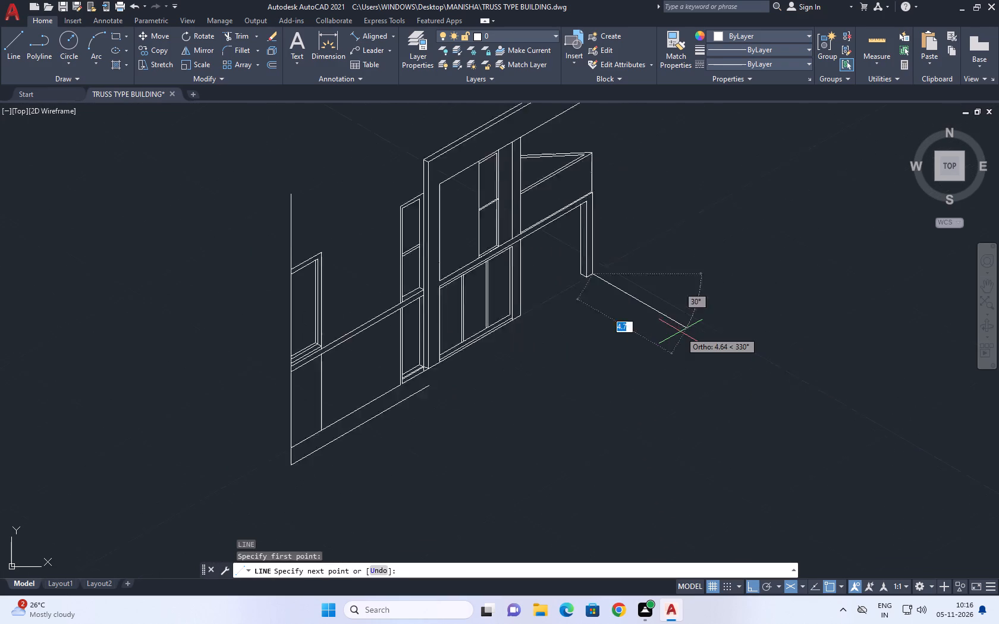
{"action": "scroll", "coordinate": [680, 332], "scroll_direction": "up", "scroll_amount": 1}
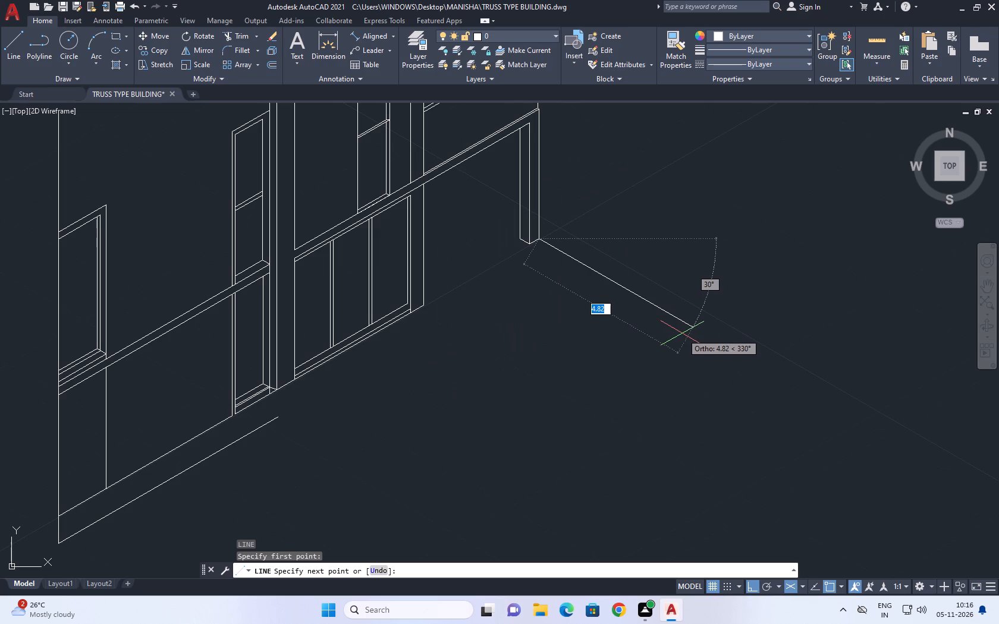
{"action": "key", "text": "3"}
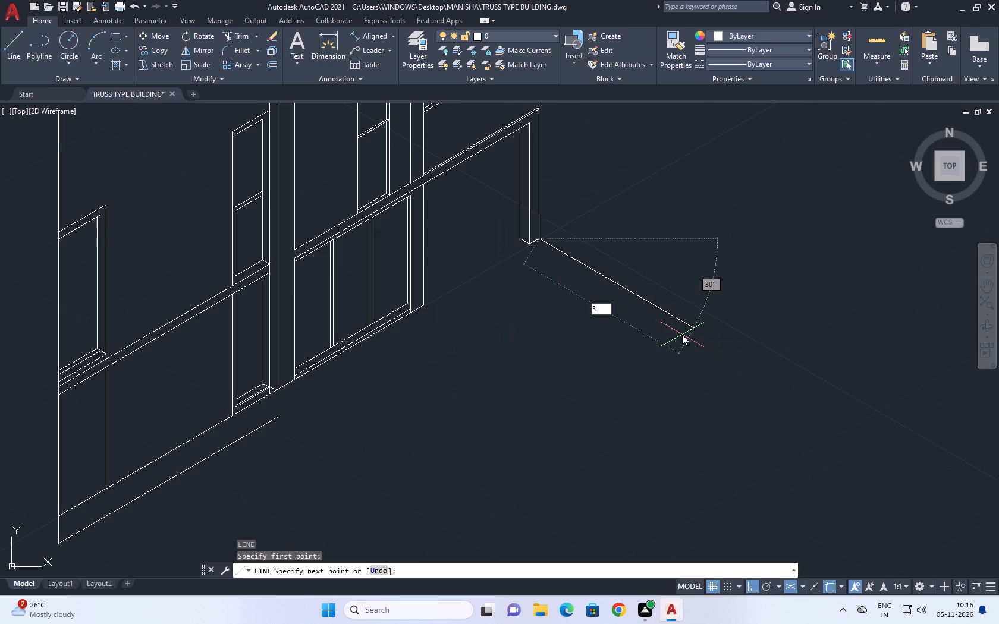
{"action": "key", "text": "period"}
{"action": "type", "text": "50"}
{"action": "key", "text": "Return"}
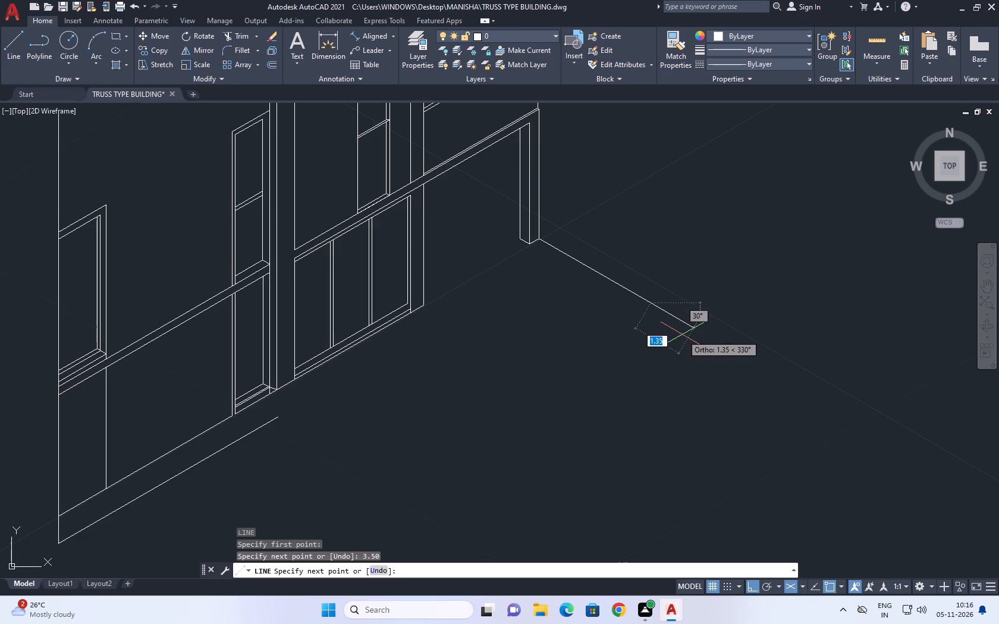
Continue the line from the 3.50 line's outer end, parallel to the wall, past the three-panel opening.
{"action": "middle_click_drag", "start_coordinate": [540, 396], "coordinate": [626, 259]}
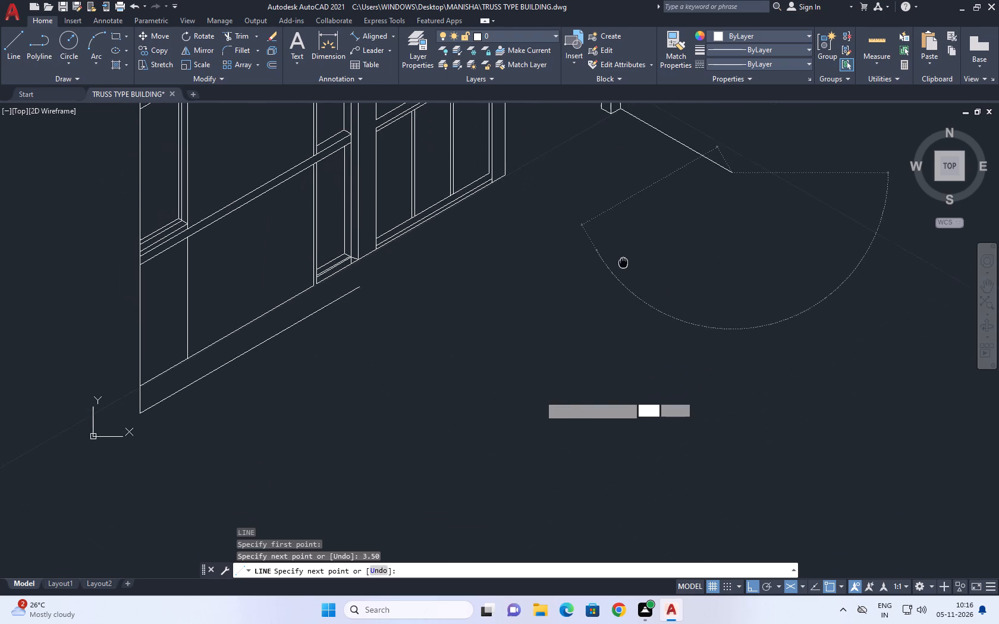
{"action": "middle_click_drag", "start_coordinate": [626, 259], "coordinate": [636, 241]}
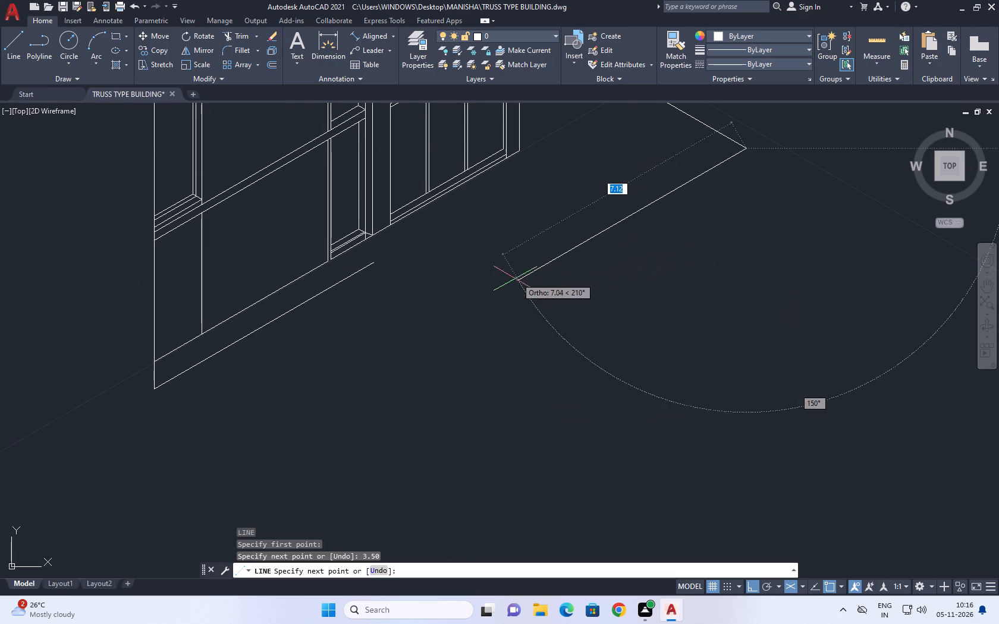
{"action": "left_click", "coordinate": [476, 301]}
{"action": "key", "text": "space"}
Draw a line outward from the three-panel opening's near bottom corner, perpendicular to the wall, crossing the outer ground line.
{"action": "key", "text": "space"}
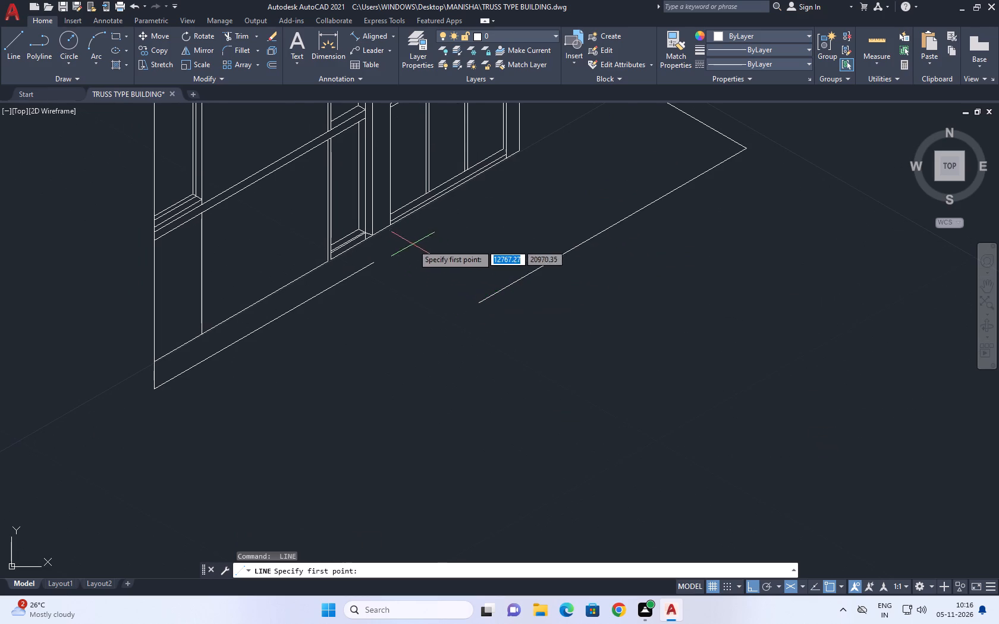
{"action": "middle_click_drag", "start_coordinate": [411, 243], "coordinate": [463, 313]}
{"action": "scroll", "coordinate": [441, 288], "scroll_direction": "up", "scroll_amount": 2}
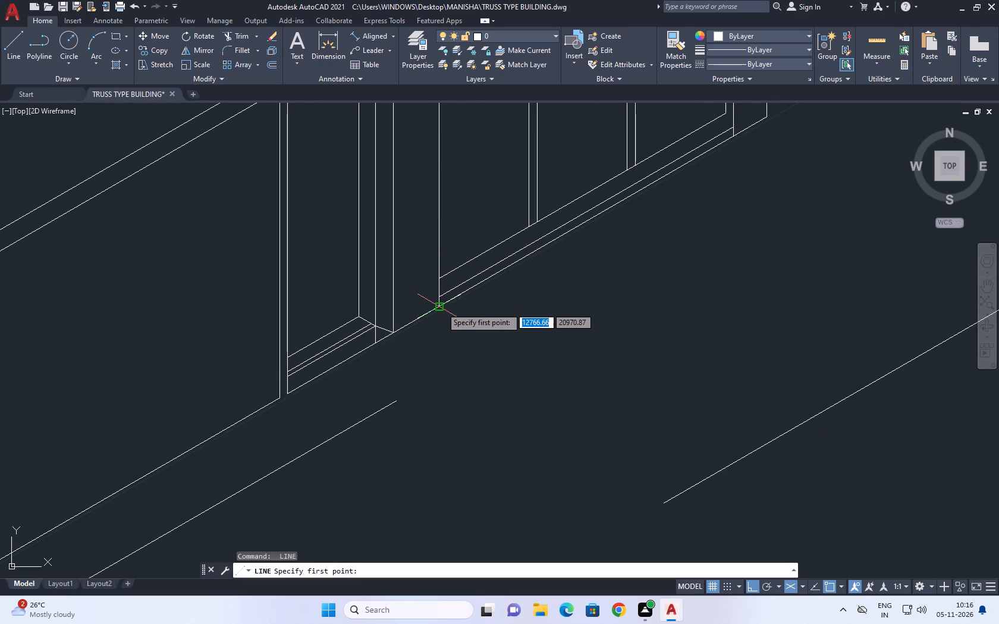
{"action": "left_click", "coordinate": [441, 305]}
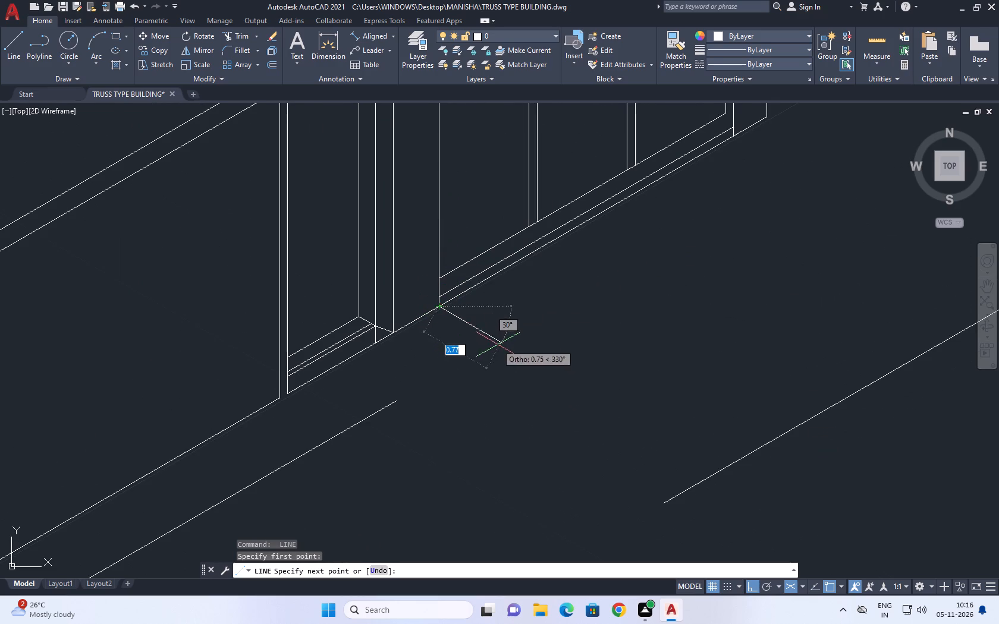
{"action": "middle_click_drag", "start_coordinate": [656, 437], "coordinate": [558, 341]}
{"action": "left_click", "coordinate": [730, 433]}
{"action": "key", "text": "space"}
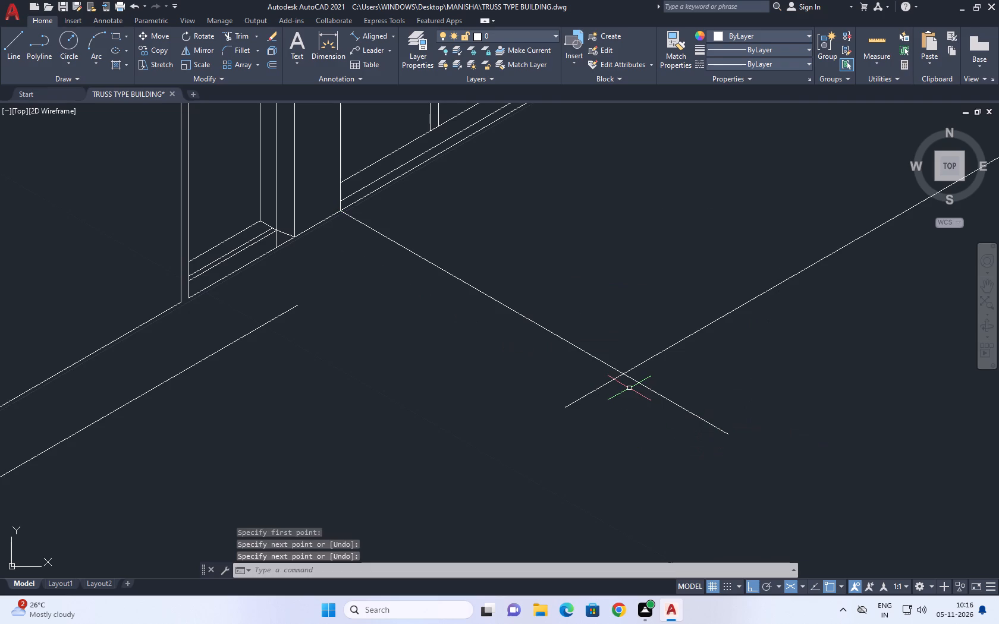
Trim both overshooting line ends where the outer ground line meets the perpendicular line from the opening.
{"action": "type", "text": "TR"}
{"action": "key", "text": "space"}
{"action": "left_click", "coordinate": [651, 381]}
{"action": "left_click_drag", "start_coordinate": [574, 389], "coordinate": [568, 389]}
{"action": "scroll", "coordinate": [666, 388], "scroll_direction": "down", "scroll_amount": 4}
{"action": "key", "text": "space"}
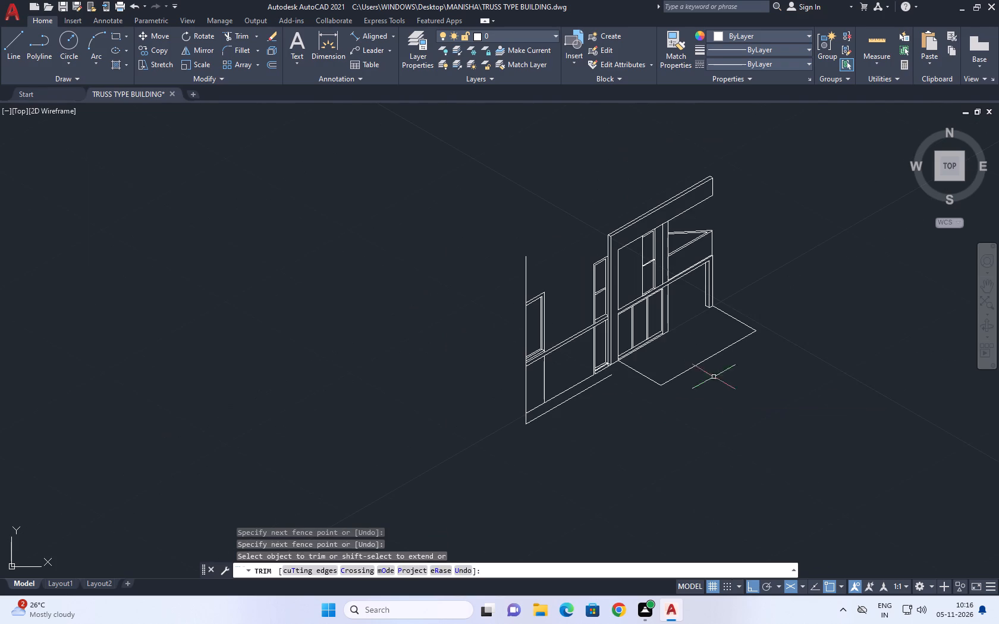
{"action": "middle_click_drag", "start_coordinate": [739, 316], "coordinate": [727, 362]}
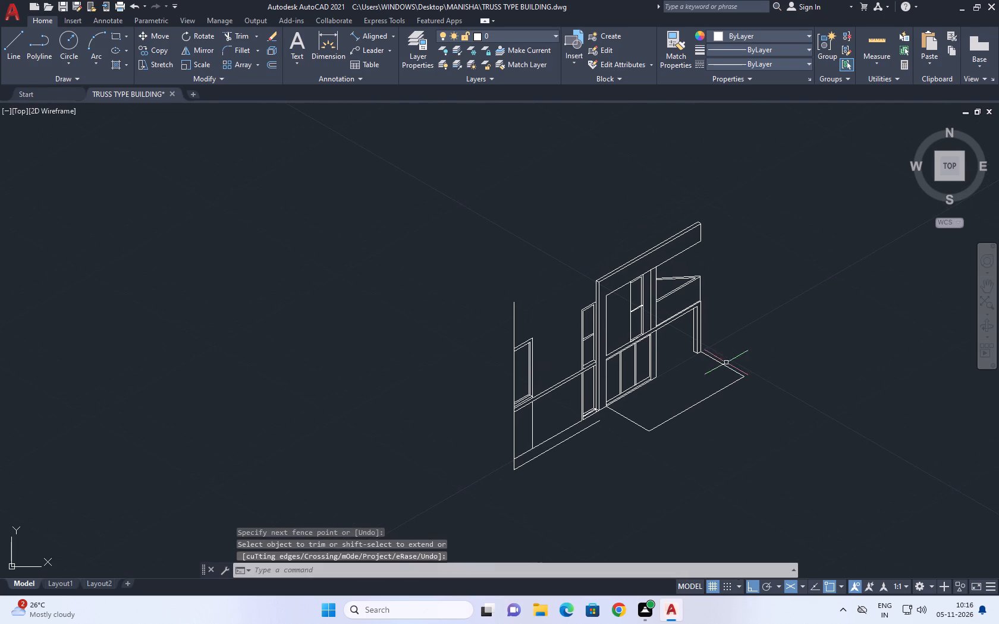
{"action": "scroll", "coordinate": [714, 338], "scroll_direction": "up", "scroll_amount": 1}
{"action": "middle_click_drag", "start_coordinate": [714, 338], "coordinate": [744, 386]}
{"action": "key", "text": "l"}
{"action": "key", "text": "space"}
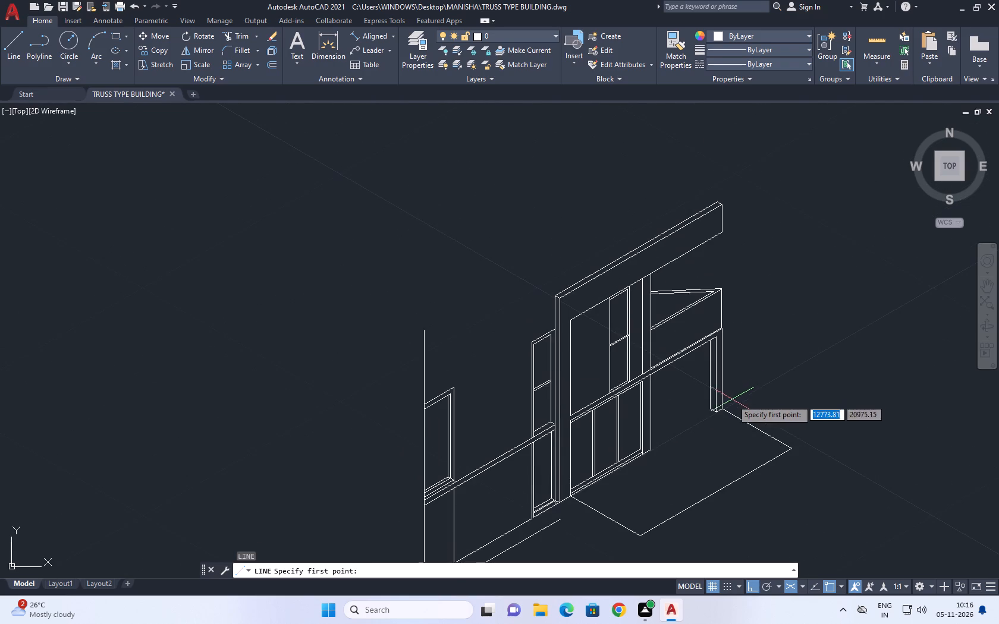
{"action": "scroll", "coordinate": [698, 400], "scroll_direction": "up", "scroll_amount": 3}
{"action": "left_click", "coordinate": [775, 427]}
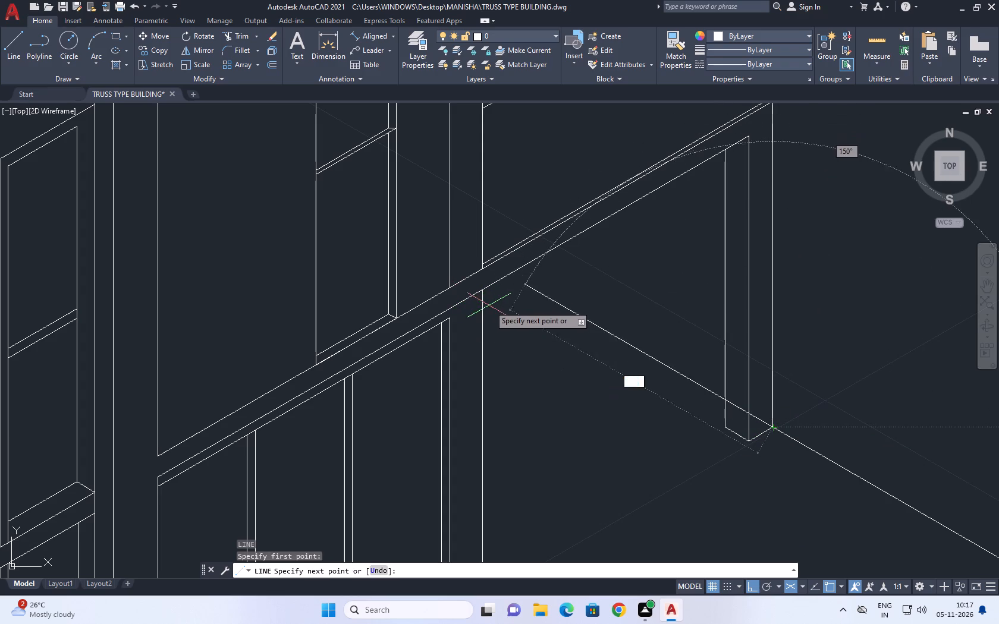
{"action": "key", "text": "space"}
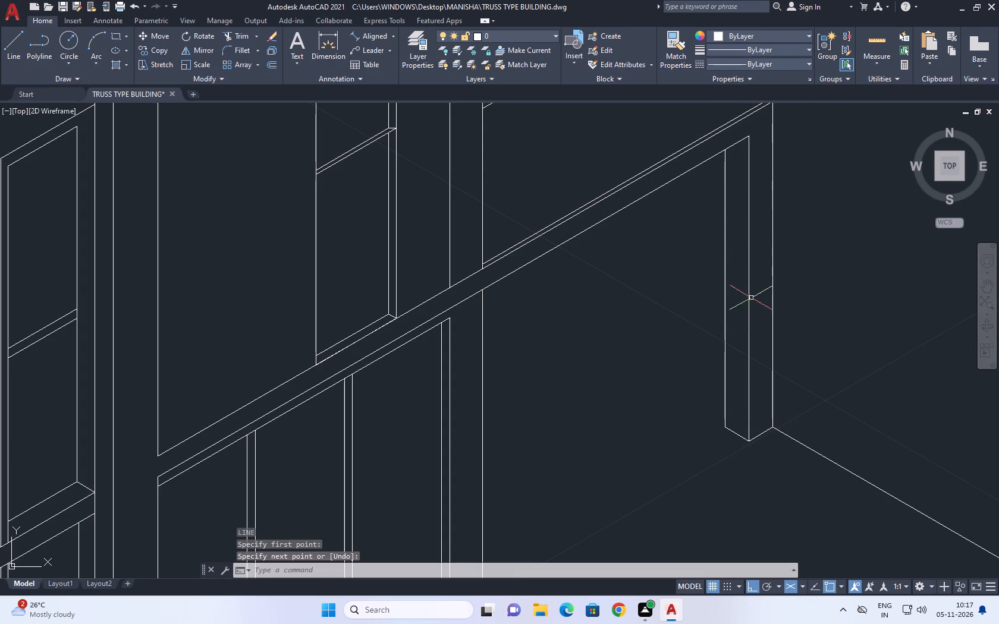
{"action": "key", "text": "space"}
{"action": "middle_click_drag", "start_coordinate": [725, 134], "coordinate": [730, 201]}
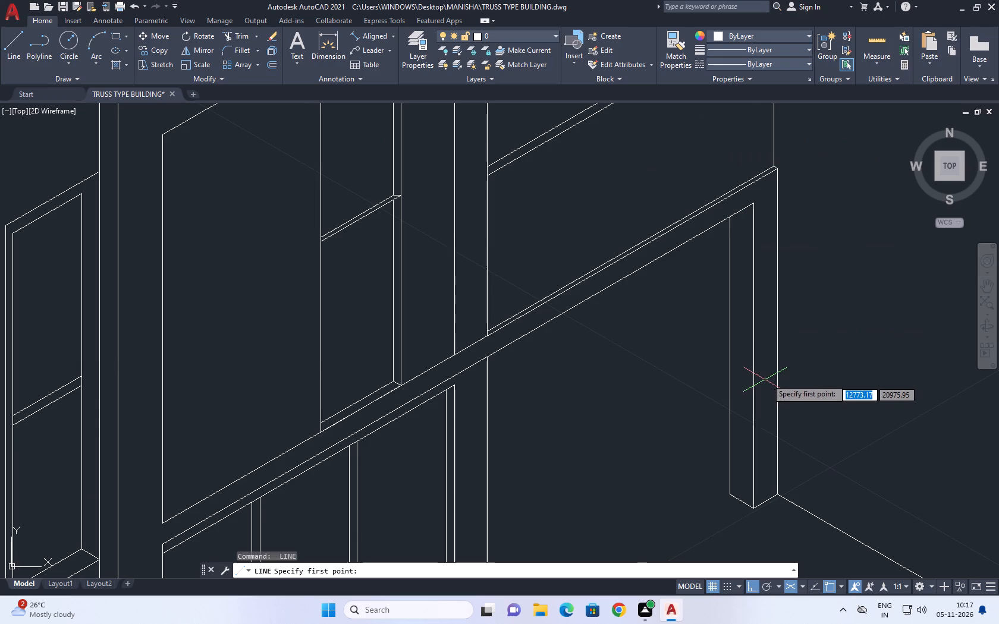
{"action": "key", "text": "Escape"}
Copy the end pillar's outer vertical edge 0.3 back, in line with the 3.50 ground line and away from it.
{"action": "left_click", "coordinate": [777, 354]}
{"action": "middle_click_drag", "start_coordinate": [752, 322], "coordinate": [759, 373]}
{"action": "key", "text": "c"}
{"action": "type", "text": "O"}
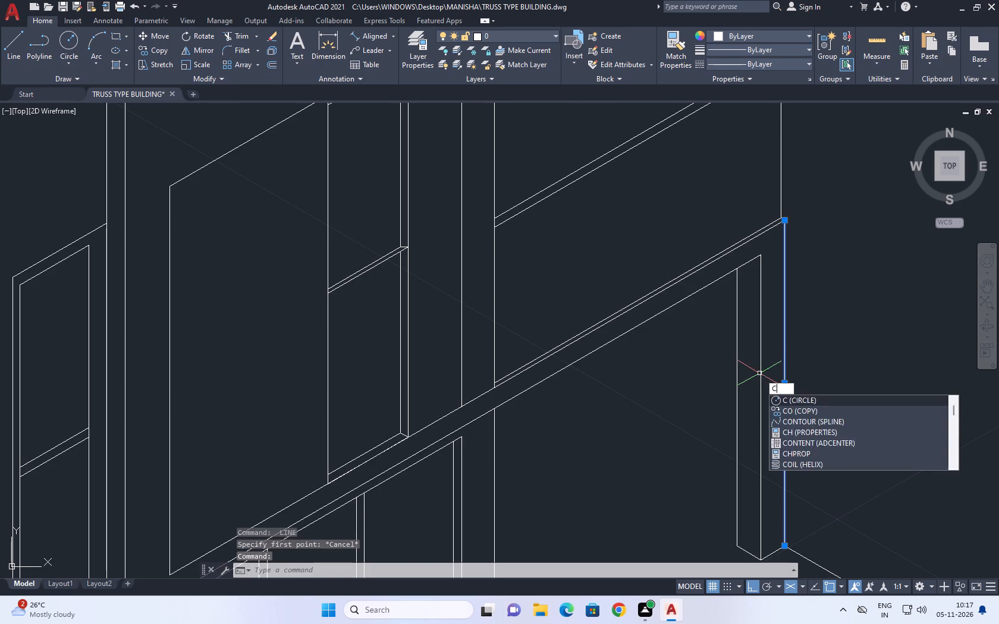
{"action": "key", "text": "space"}
{"action": "left_click", "coordinate": [784, 222]}
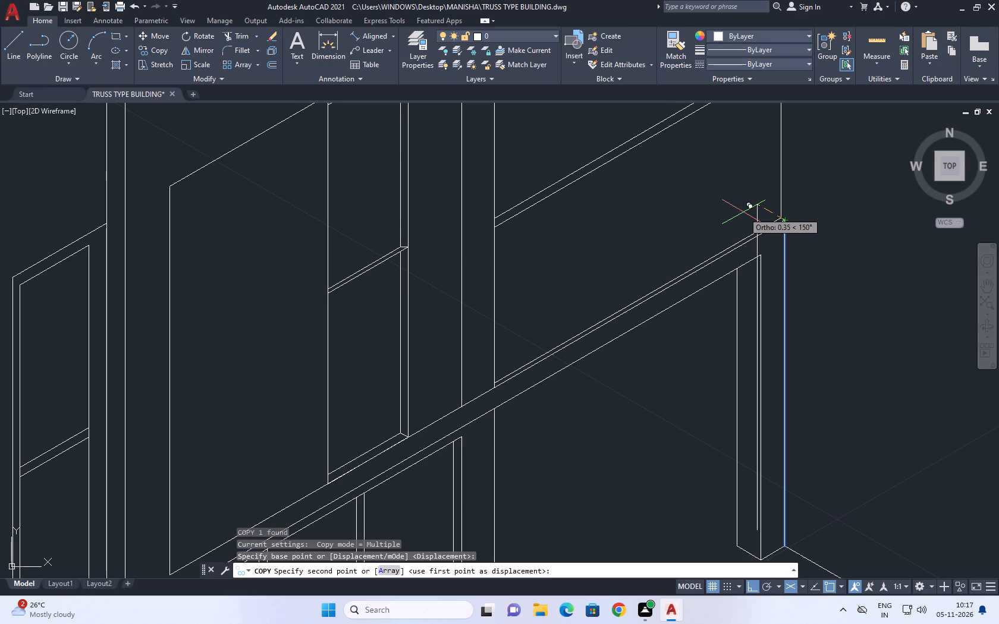
{"action": "type", "text": "0."}
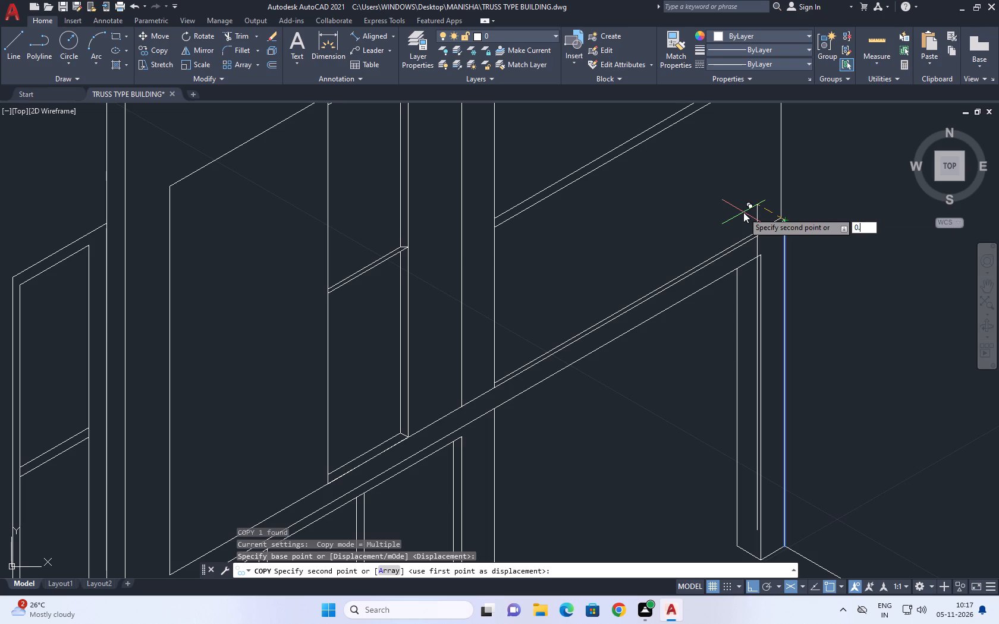
{"action": "key", "text": "3"}
{"action": "key", "text": "Return"}
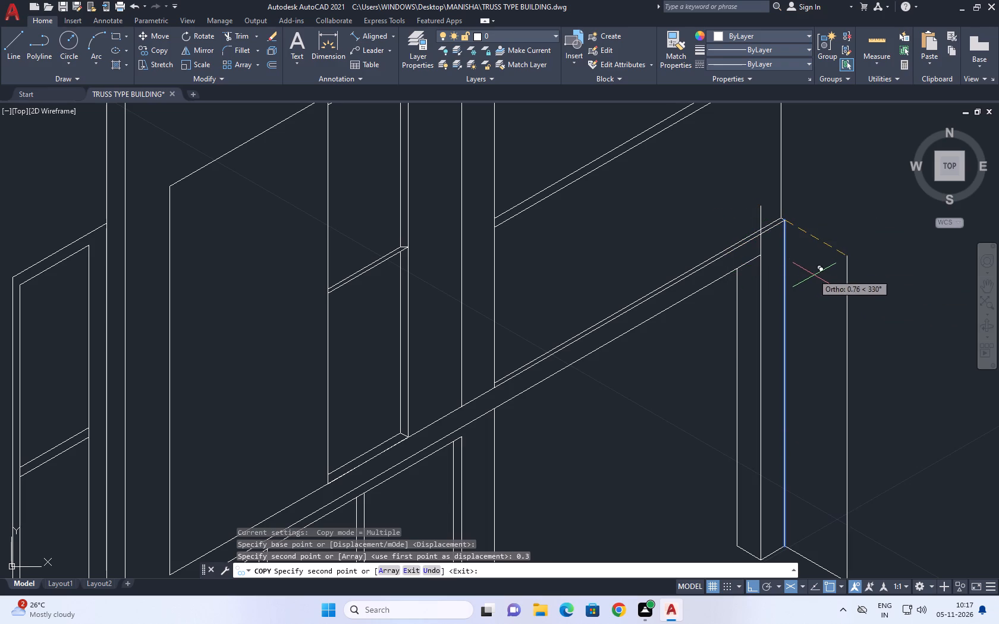
{"action": "middle_click_drag", "start_coordinate": [774, 245], "coordinate": [753, 187]}
{"action": "key", "text": "Escape"}
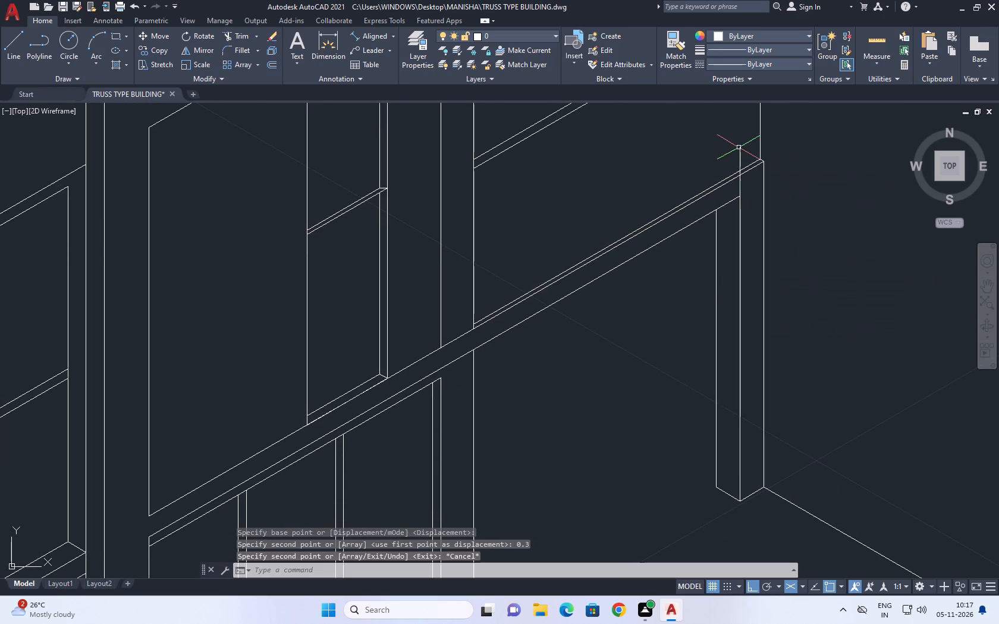
{"action": "key", "text": "Escape"}
Draw the two back edges of the end pillar's base, meeting at the lower end of the copied vertical edge.
{"action": "left_click", "coordinate": [739, 151]}
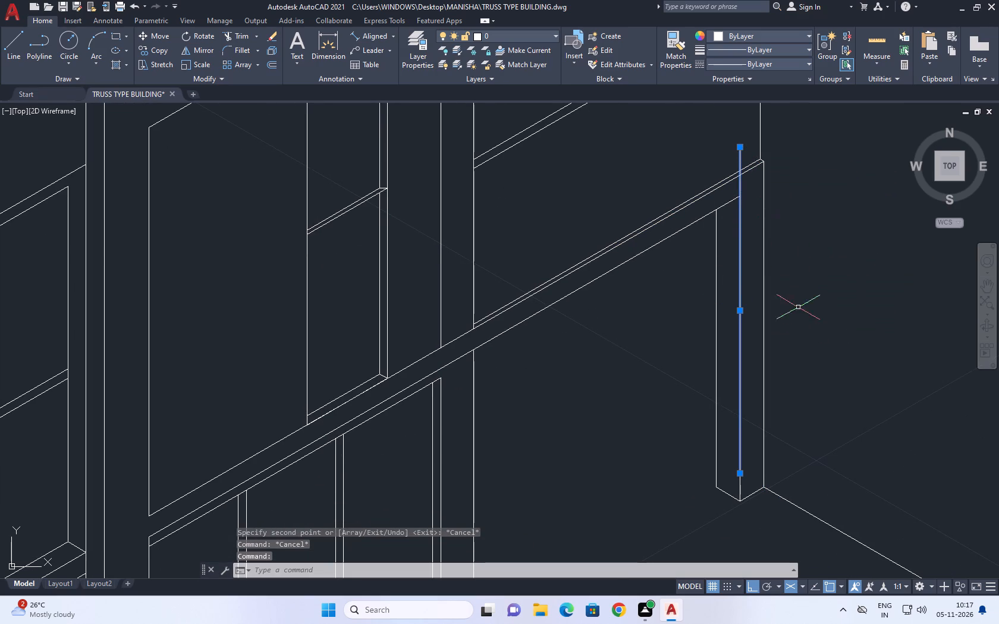
{"action": "key", "text": "l"}
{"action": "key", "text": "space"}
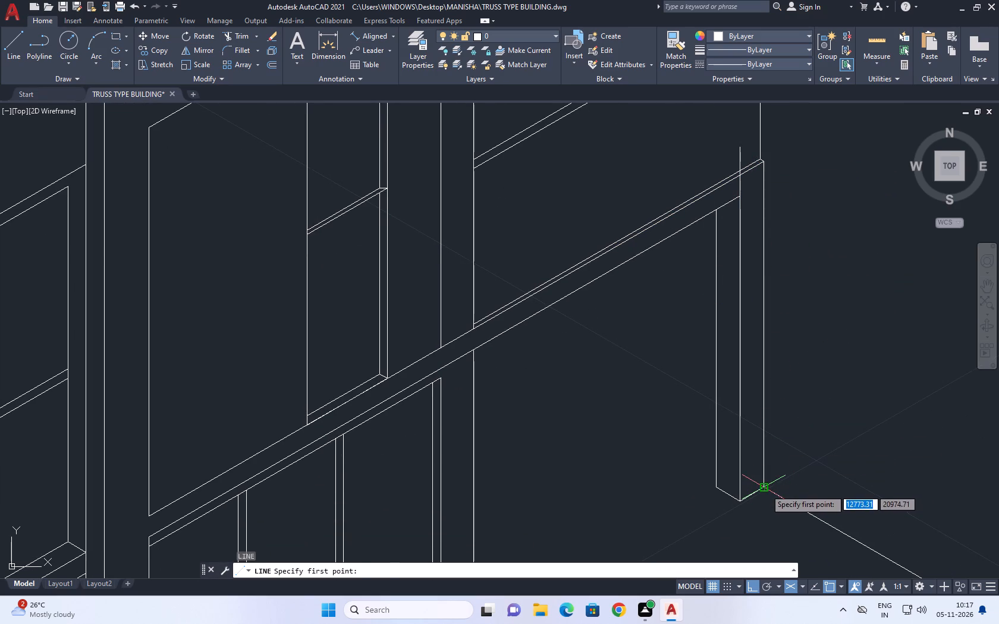
{"action": "left_click", "coordinate": [765, 489]}
{"action": "left_click", "coordinate": [741, 472]}
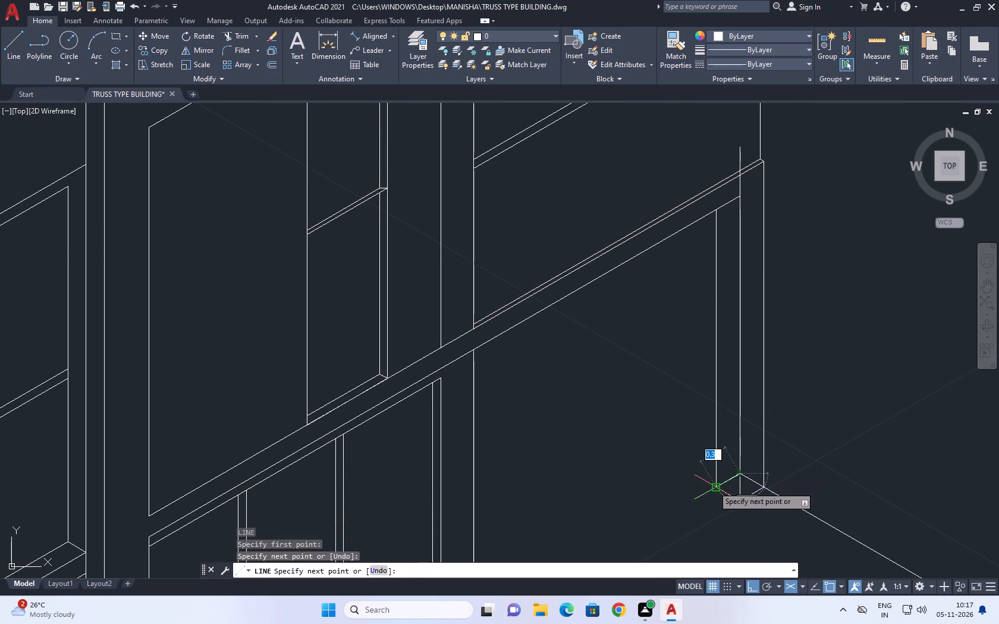
{"action": "left_click", "coordinate": [713, 487]}
{"action": "key", "text": "Escape"}
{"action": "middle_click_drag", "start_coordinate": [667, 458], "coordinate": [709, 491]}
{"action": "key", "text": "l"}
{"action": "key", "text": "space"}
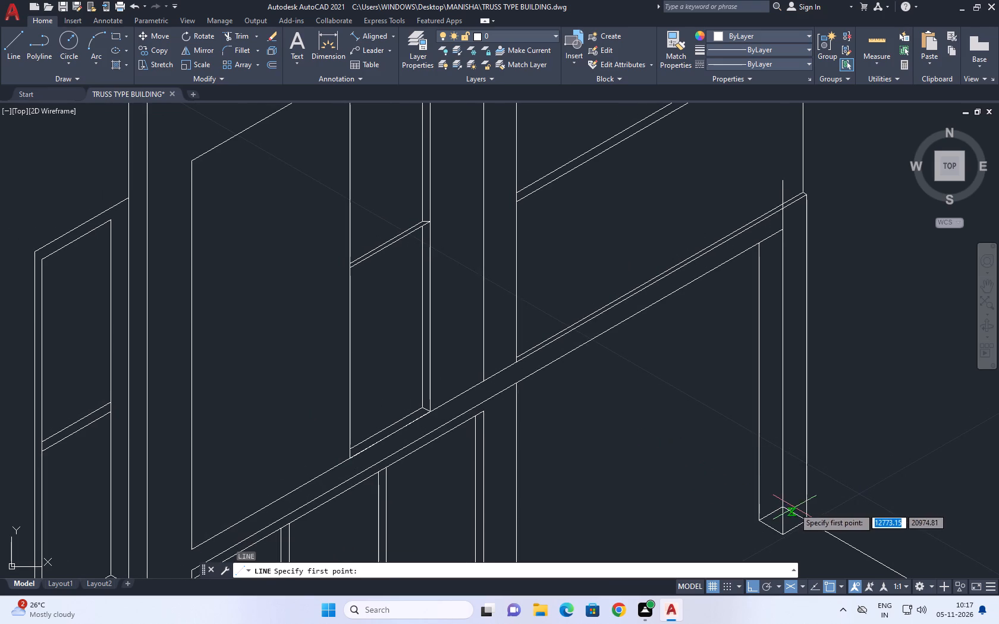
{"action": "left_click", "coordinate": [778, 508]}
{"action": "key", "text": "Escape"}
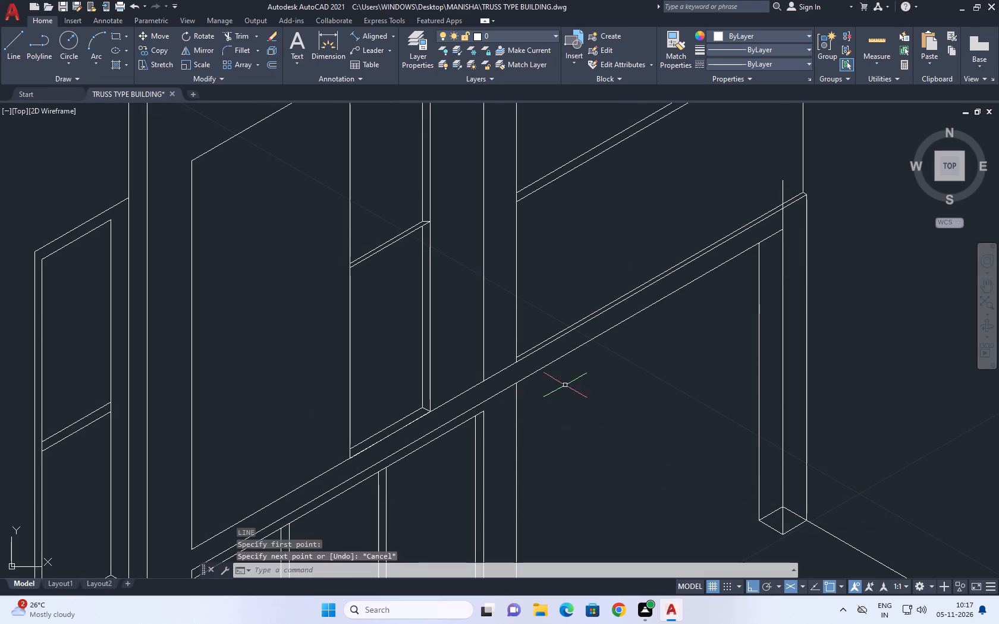
Erase the copied vertical edge that projects above the beam at the end pillar.
{"action": "middle_click_drag", "start_coordinate": [684, 352], "coordinate": [647, 355]}
{"action": "left_click", "coordinate": [748, 186]}
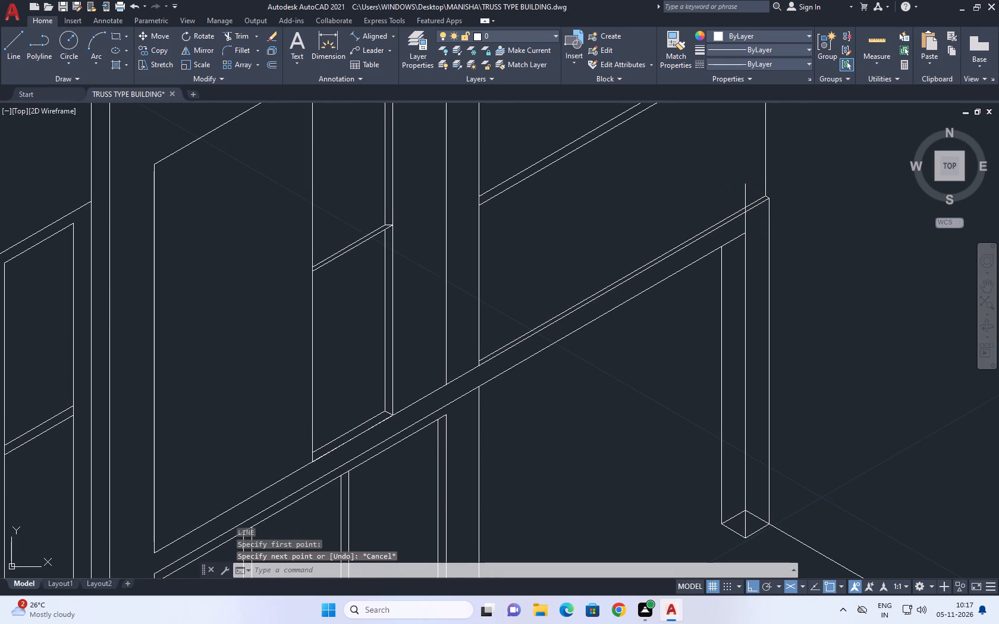
{"action": "left_click", "coordinate": [737, 186]}
{"action": "key", "text": "Delete"}
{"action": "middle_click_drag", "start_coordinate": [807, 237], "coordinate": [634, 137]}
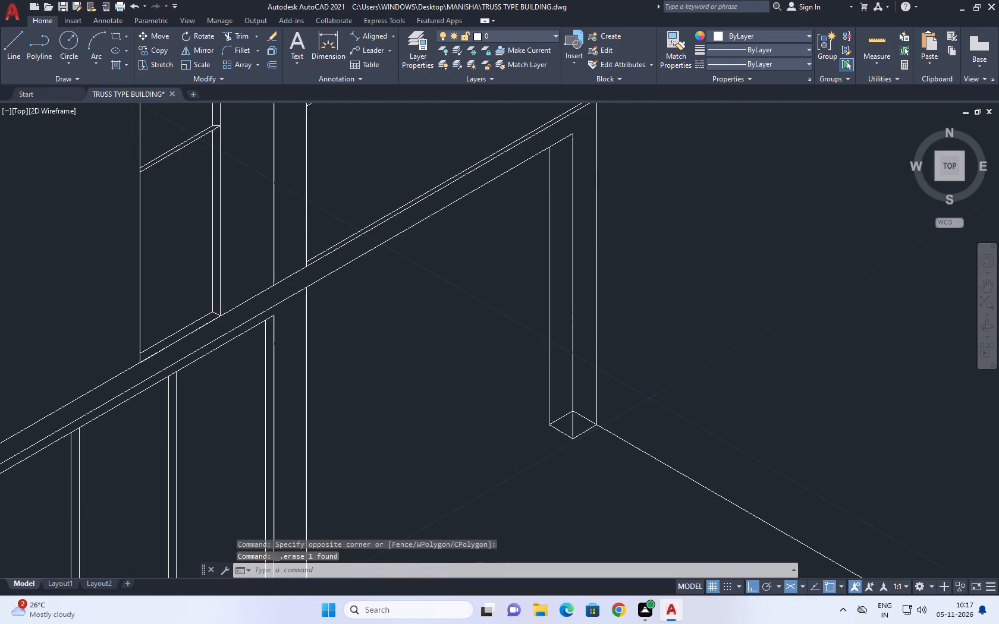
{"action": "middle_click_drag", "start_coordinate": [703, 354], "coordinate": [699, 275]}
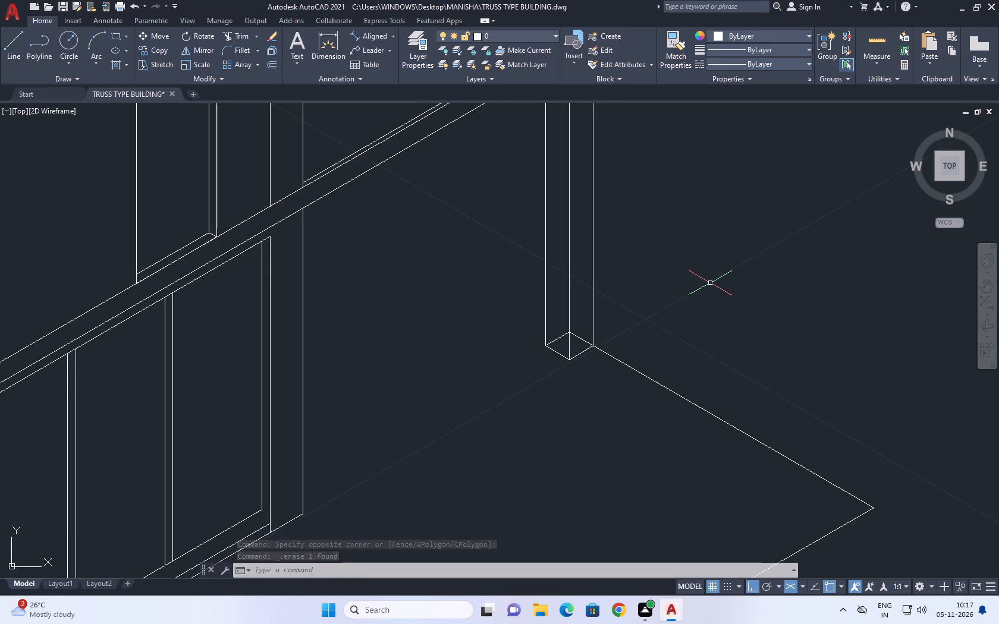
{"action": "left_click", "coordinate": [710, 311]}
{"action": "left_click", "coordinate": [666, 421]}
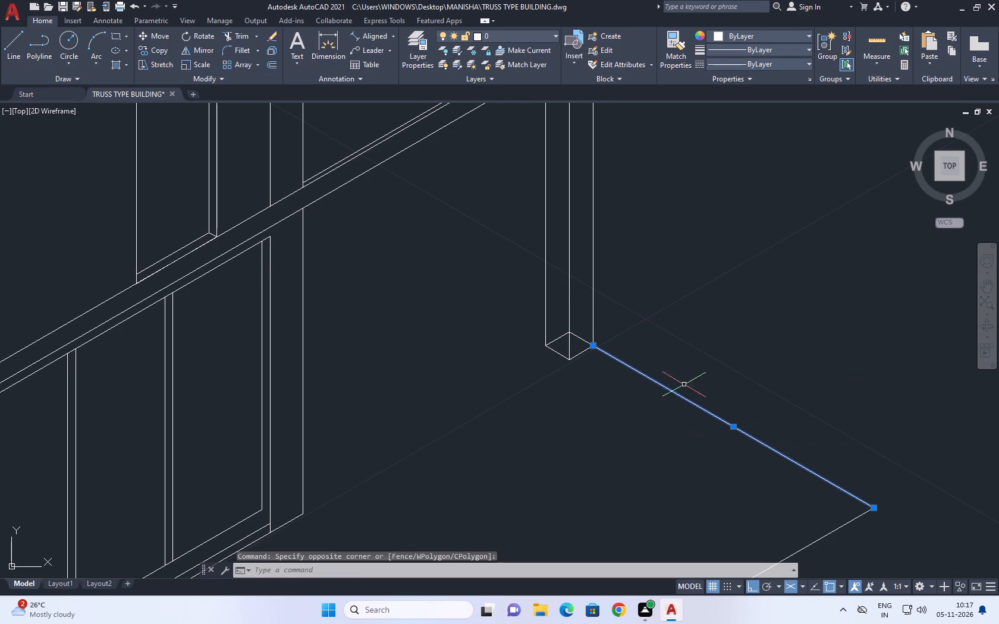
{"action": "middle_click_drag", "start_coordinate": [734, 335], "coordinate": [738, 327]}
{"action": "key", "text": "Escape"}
Erase the two back edges of the end pillar's base.
{"action": "middle_click_drag", "start_coordinate": [565, 336], "coordinate": [597, 371]}
{"action": "scroll", "coordinate": [618, 361], "scroll_direction": "up", "scroll_amount": 2}
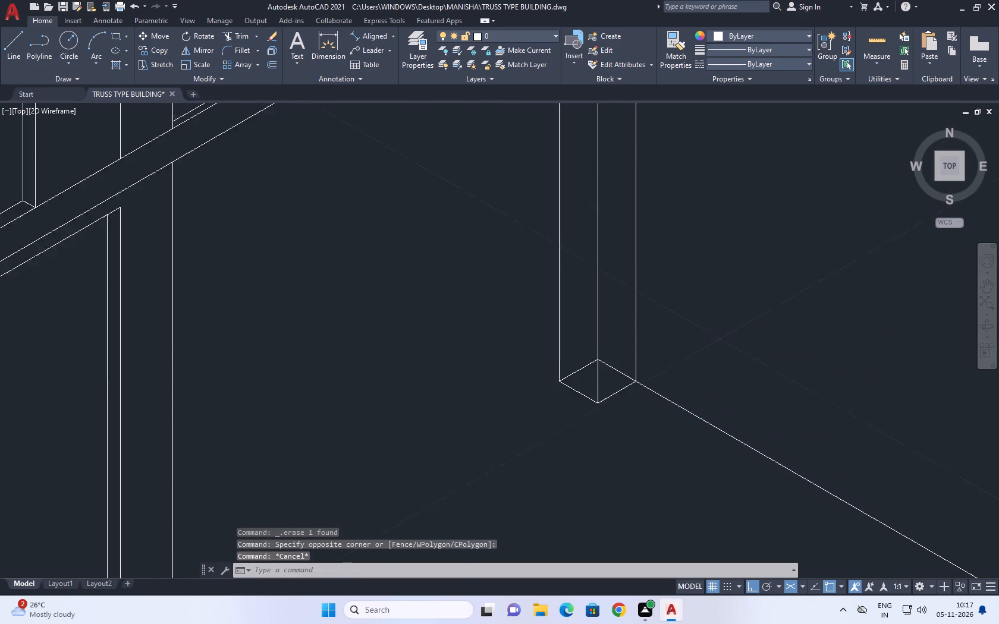
{"action": "left_click", "coordinate": [613, 372]}
{"action": "left_click", "coordinate": [606, 376]}
{"action": "left_click", "coordinate": [571, 376]}
{"action": "left_click", "coordinate": [560, 363]}
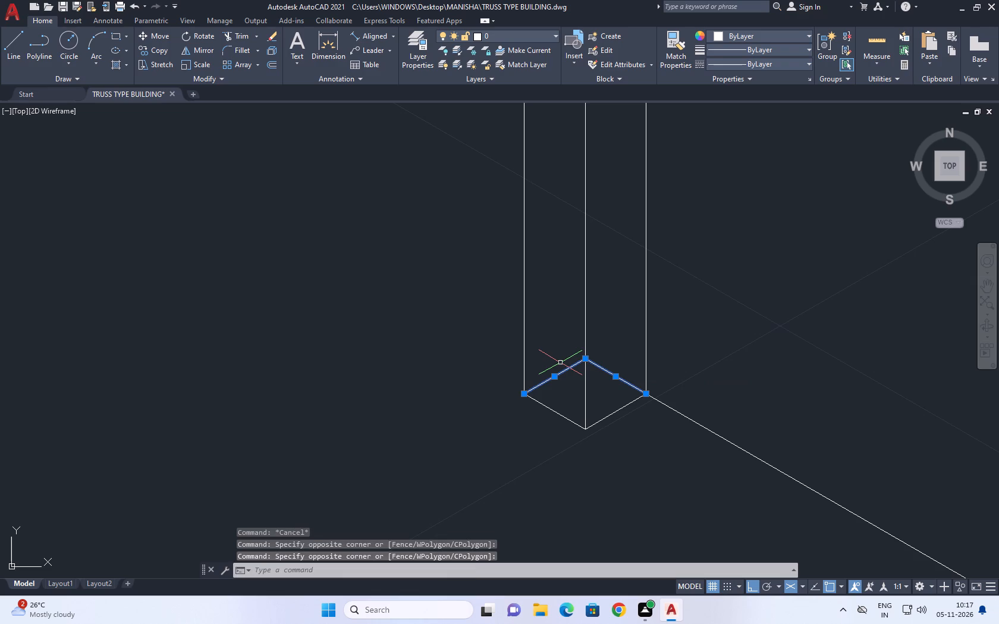
{"action": "key", "text": "Delete"}
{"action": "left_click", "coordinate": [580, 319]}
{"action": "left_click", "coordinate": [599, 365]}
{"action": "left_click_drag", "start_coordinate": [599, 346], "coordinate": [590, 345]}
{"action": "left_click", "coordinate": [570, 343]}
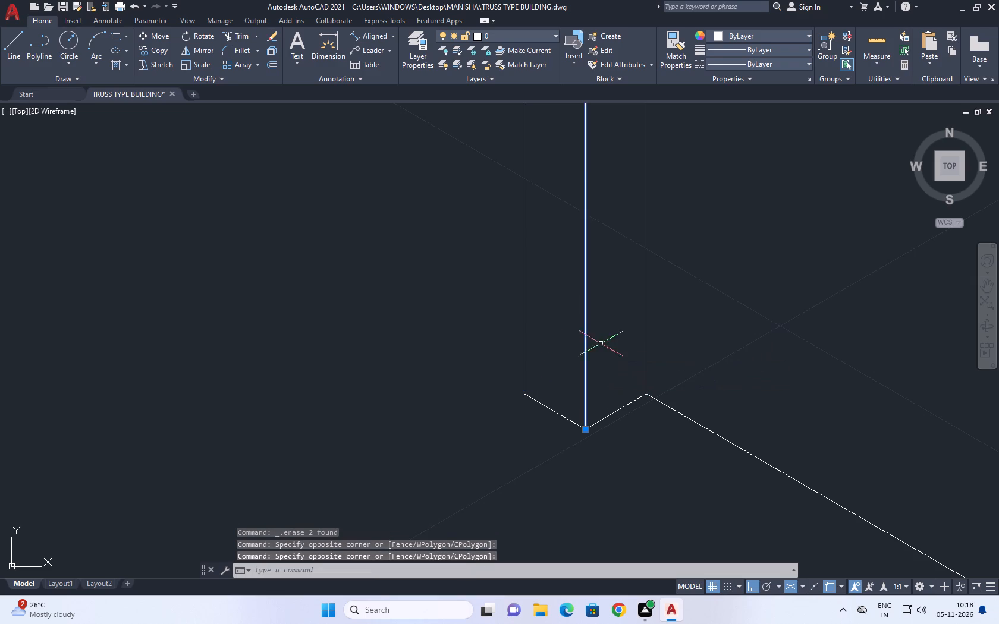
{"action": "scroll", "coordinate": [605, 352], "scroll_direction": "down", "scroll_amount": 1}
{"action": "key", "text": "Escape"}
Draw a line about 3.8 long at 150° from the end pillar's outer base corner back past the beam.
{"action": "middle_click_drag", "start_coordinate": [661, 381], "coordinate": [679, 396]}
{"action": "key", "text": "l"}
{"action": "key", "text": "space"}
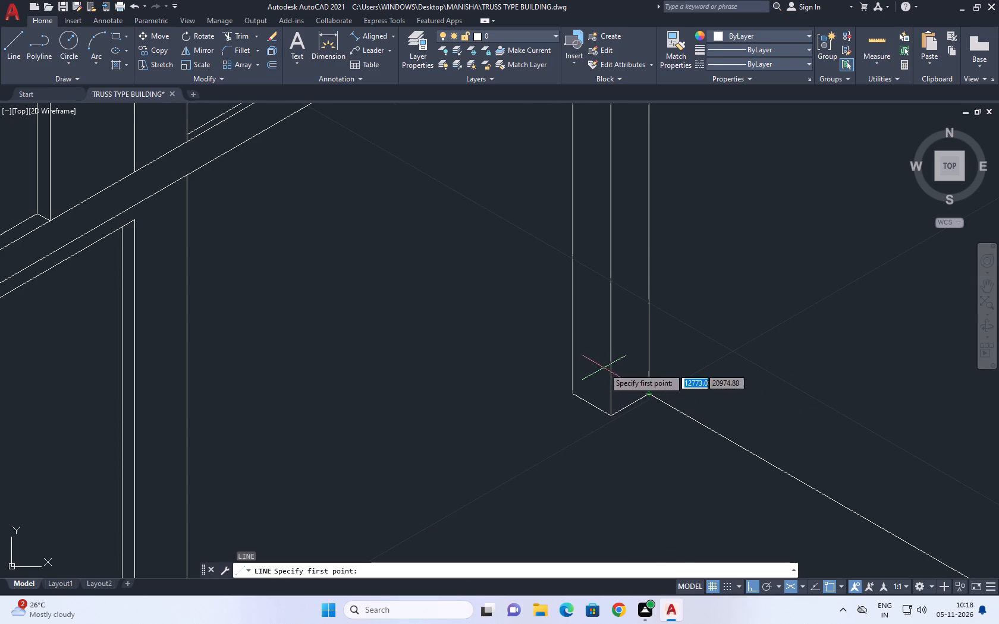
{"action": "left_click", "coordinate": [649, 393]}
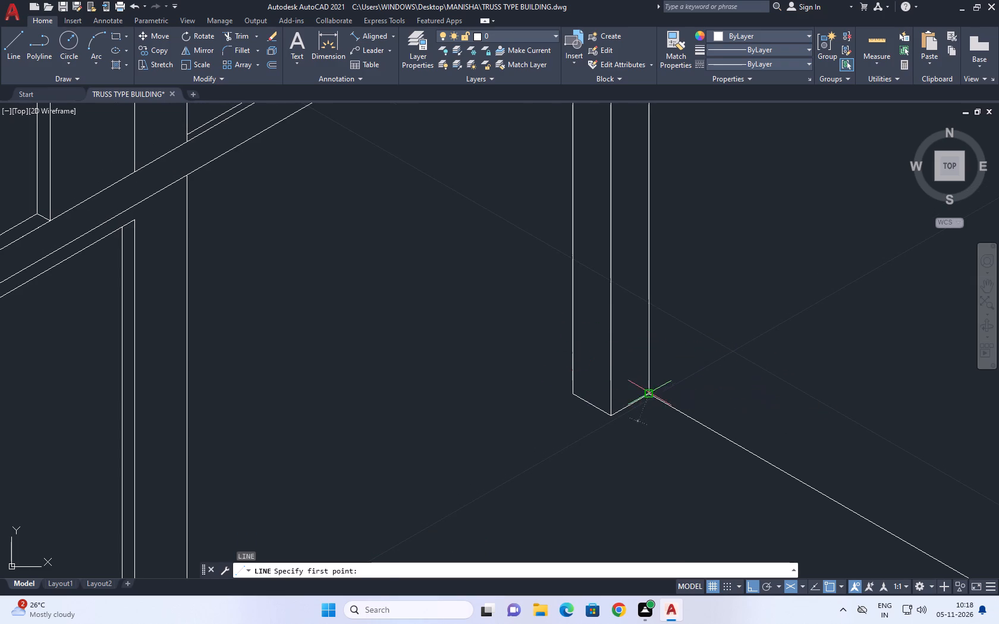
{"action": "scroll", "coordinate": [501, 305], "scroll_direction": "down", "scroll_amount": 3}
{"action": "middle_click_drag", "start_coordinate": [500, 304], "coordinate": [544, 308]}
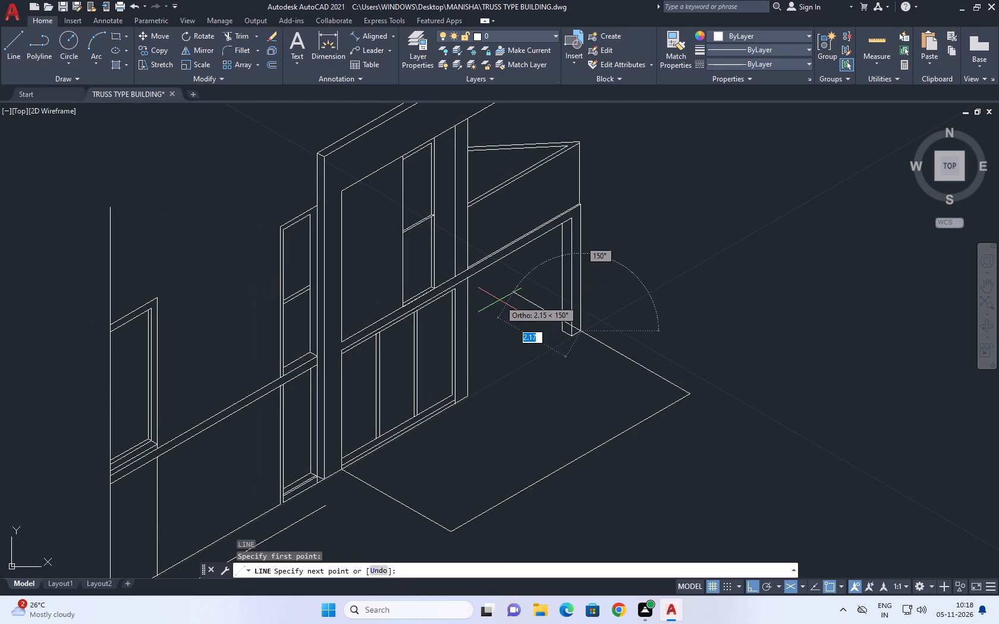
{"action": "scroll", "coordinate": [472, 285], "scroll_direction": "up", "scroll_amount": 2}
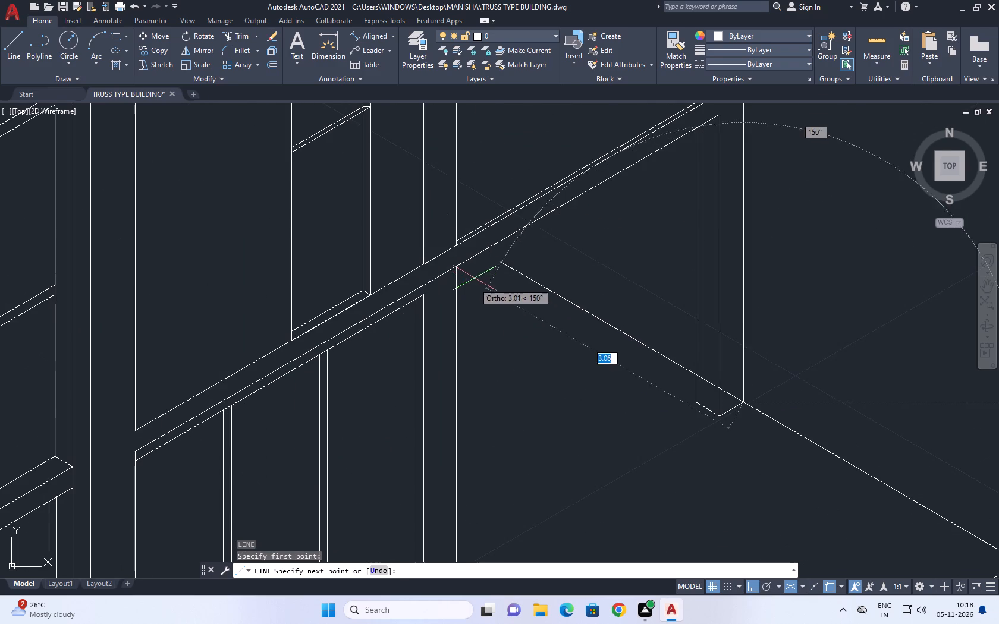
{"action": "scroll", "coordinate": [476, 236], "scroll_direction": "up", "scroll_amount": 2}
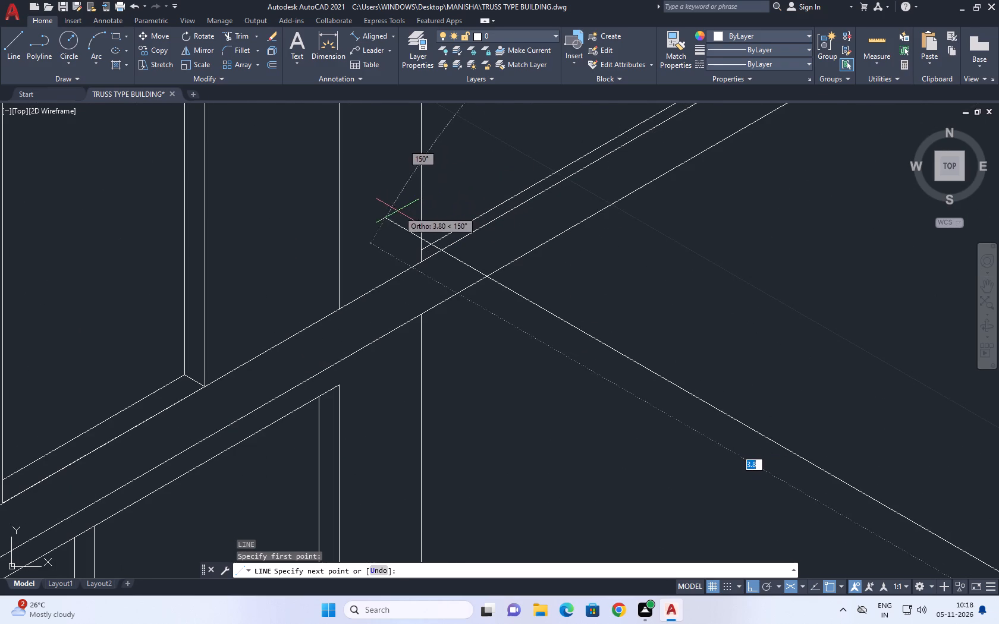
{"action": "left_click", "coordinate": [397, 211]}
{"action": "key", "text": "Escape"}
Trim the new back ground line at the beam's lower edge, removing its pieces across and above the beam.
{"action": "type", "text": "TR"}
{"action": "key", "text": "space"}
{"action": "left_click", "coordinate": [467, 261]}
{"action": "left_click", "coordinate": [452, 272]}
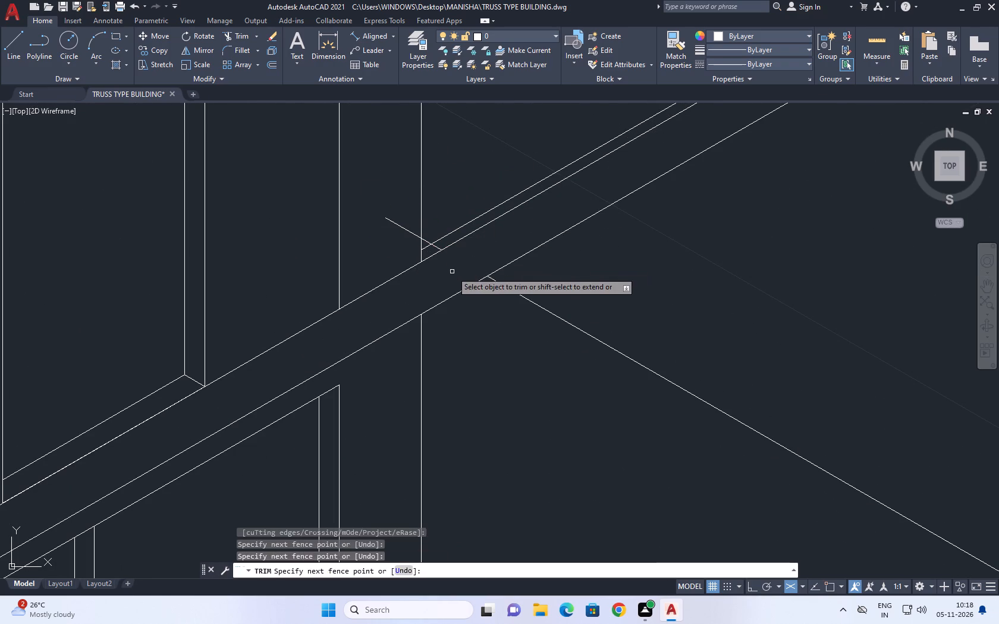
{"action": "scroll", "coordinate": [441, 243], "scroll_direction": "up", "scroll_amount": 1}
{"action": "left_click", "coordinate": [435, 249]}
{"action": "left_click", "coordinate": [419, 240]}
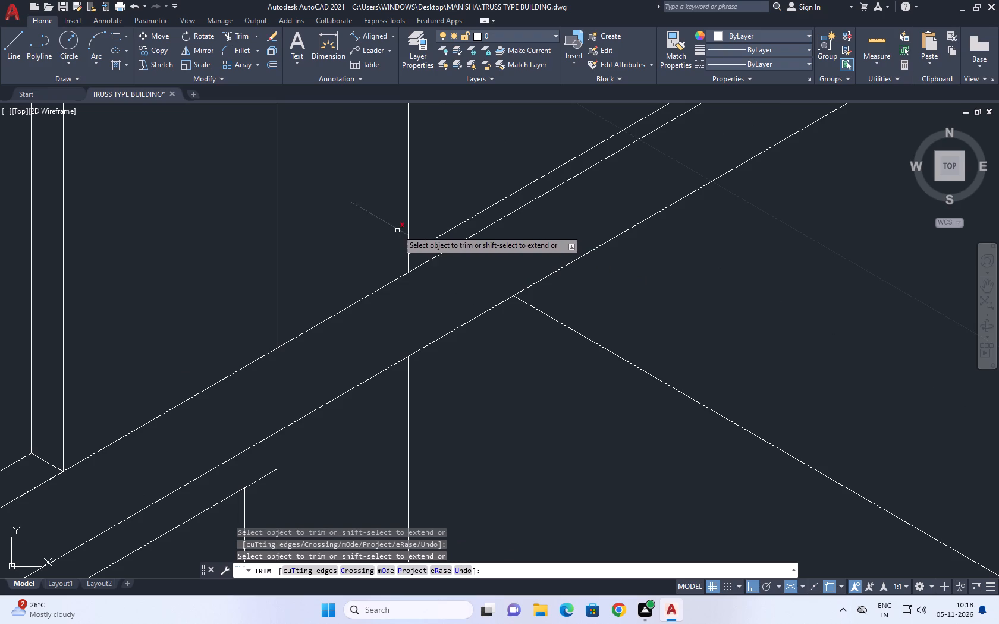
{"action": "left_click", "coordinate": [394, 225]}
{"action": "scroll", "coordinate": [385, 241], "scroll_direction": "down", "scroll_amount": 3}
{"action": "key", "text": "Escape"}
Trim away the part of the back ground line that crosses the faces of the end pillar.
{"action": "middle_click_drag", "start_coordinate": [752, 340], "coordinate": [780, 370]}
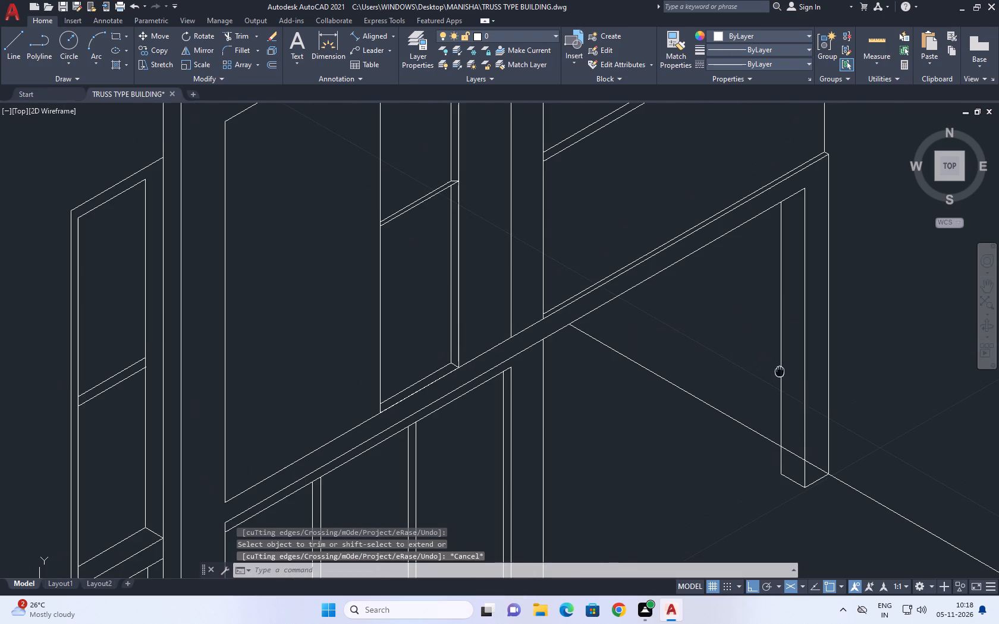
{"action": "middle_click_drag", "start_coordinate": [780, 370], "coordinate": [781, 371]}
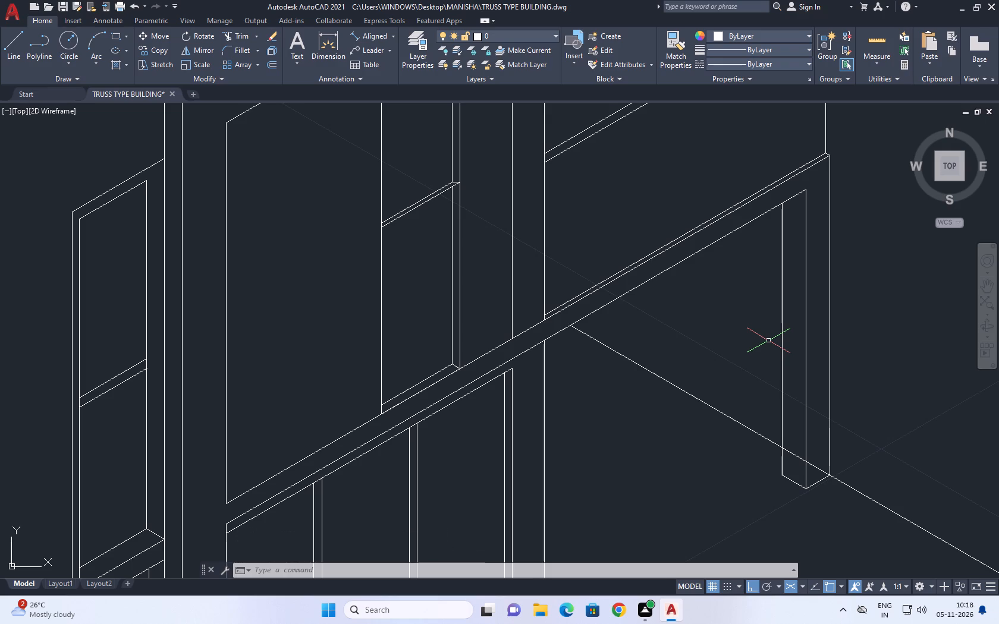
{"action": "scroll", "coordinate": [732, 338], "scroll_direction": "down", "scroll_amount": 3}
{"action": "middle_click_drag", "start_coordinate": [784, 361], "coordinate": [760, 329]}
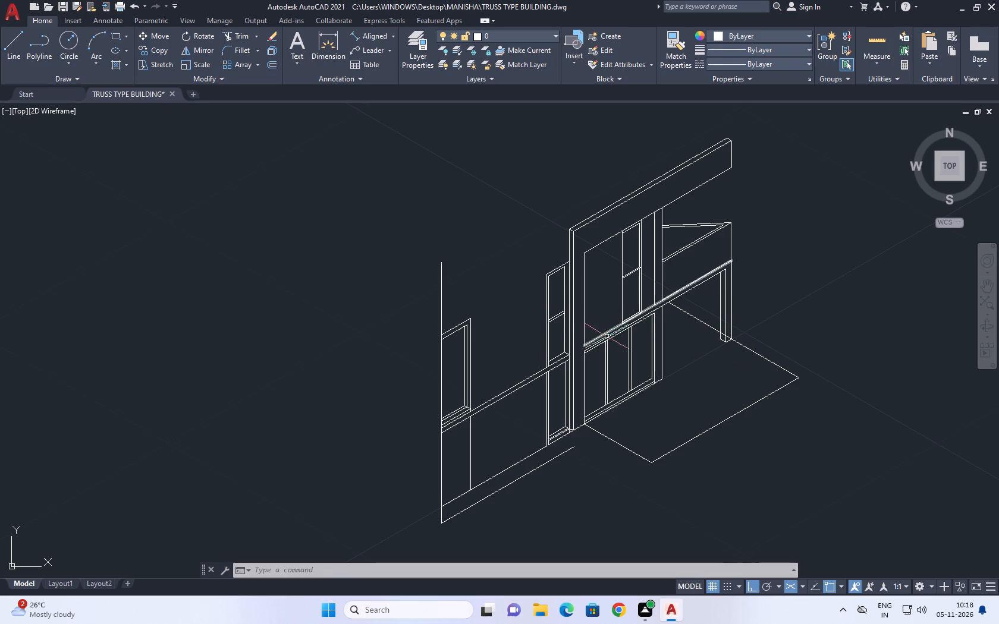
{"action": "type", "text": "TR"}
{"action": "key", "text": "space"}
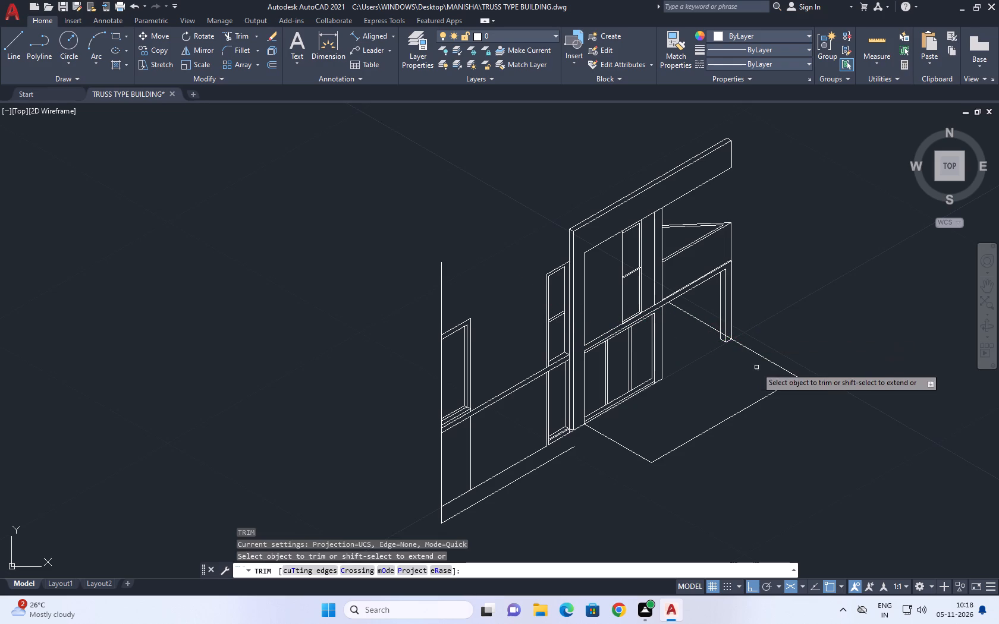
{"action": "scroll", "coordinate": [746, 342], "scroll_direction": "up", "scroll_amount": 3}
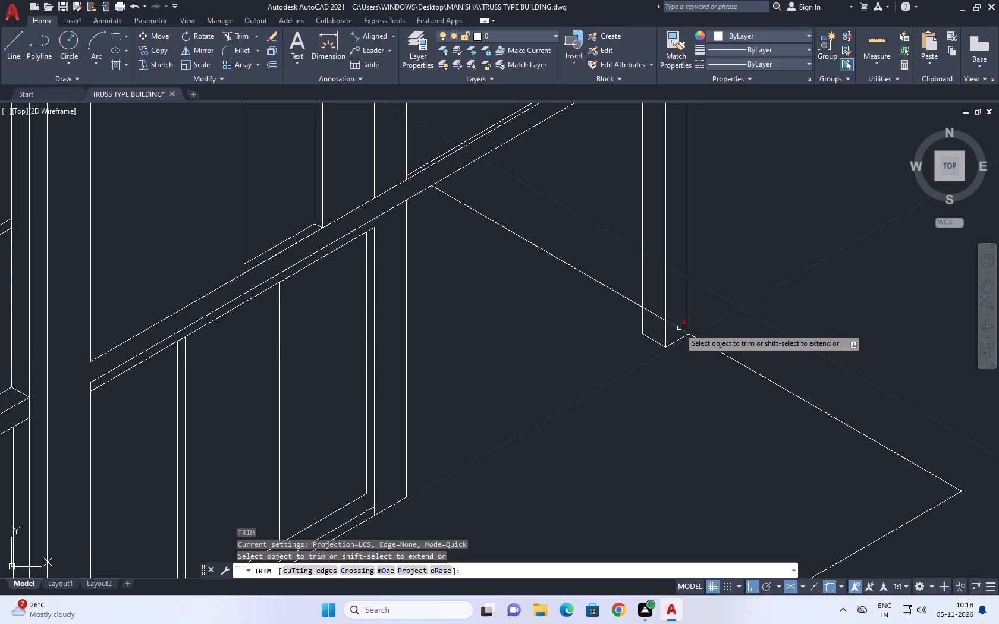
{"action": "left_click", "coordinate": [679, 328]}
{"action": "left_click", "coordinate": [660, 319]}
{"action": "scroll", "coordinate": [646, 322], "scroll_direction": "down", "scroll_amount": 2}
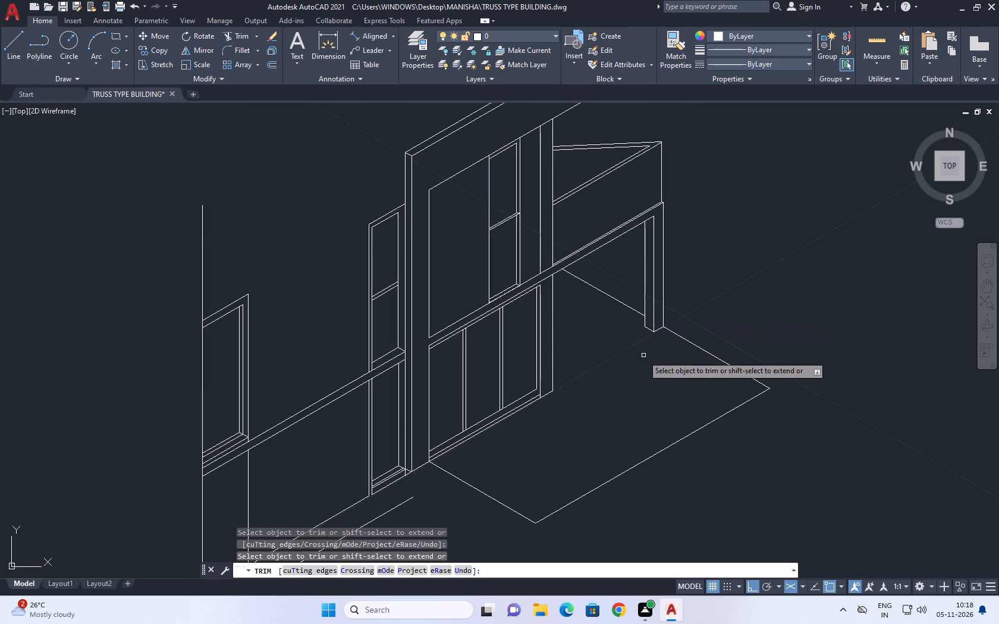
{"action": "key", "text": "Escape"}
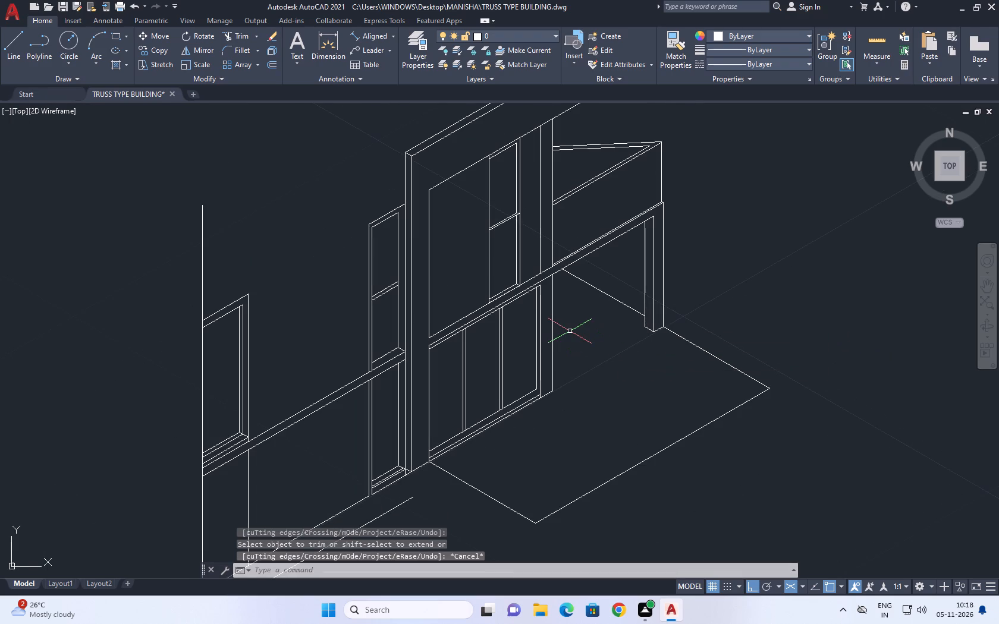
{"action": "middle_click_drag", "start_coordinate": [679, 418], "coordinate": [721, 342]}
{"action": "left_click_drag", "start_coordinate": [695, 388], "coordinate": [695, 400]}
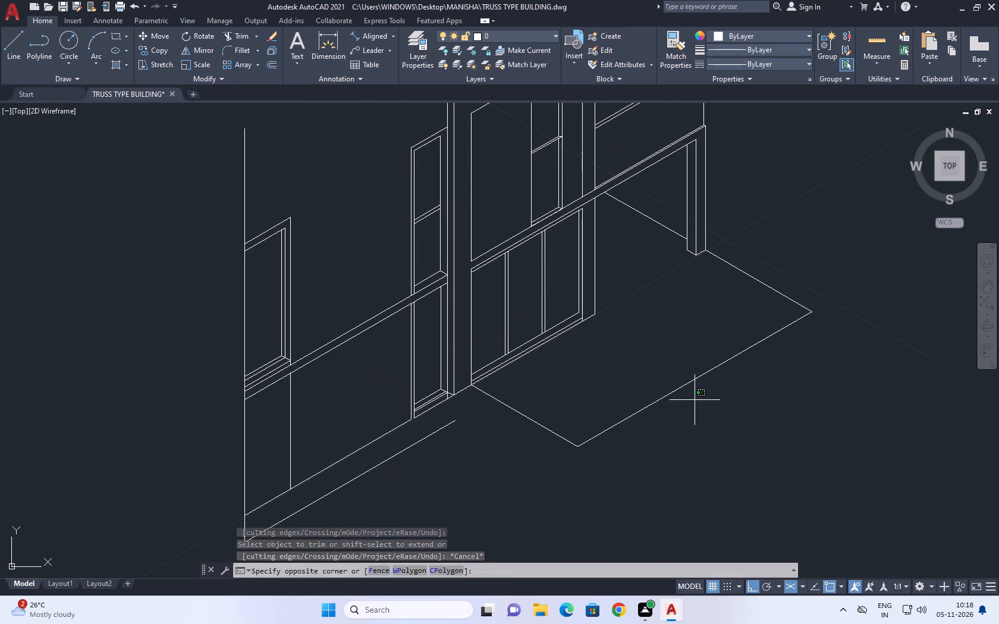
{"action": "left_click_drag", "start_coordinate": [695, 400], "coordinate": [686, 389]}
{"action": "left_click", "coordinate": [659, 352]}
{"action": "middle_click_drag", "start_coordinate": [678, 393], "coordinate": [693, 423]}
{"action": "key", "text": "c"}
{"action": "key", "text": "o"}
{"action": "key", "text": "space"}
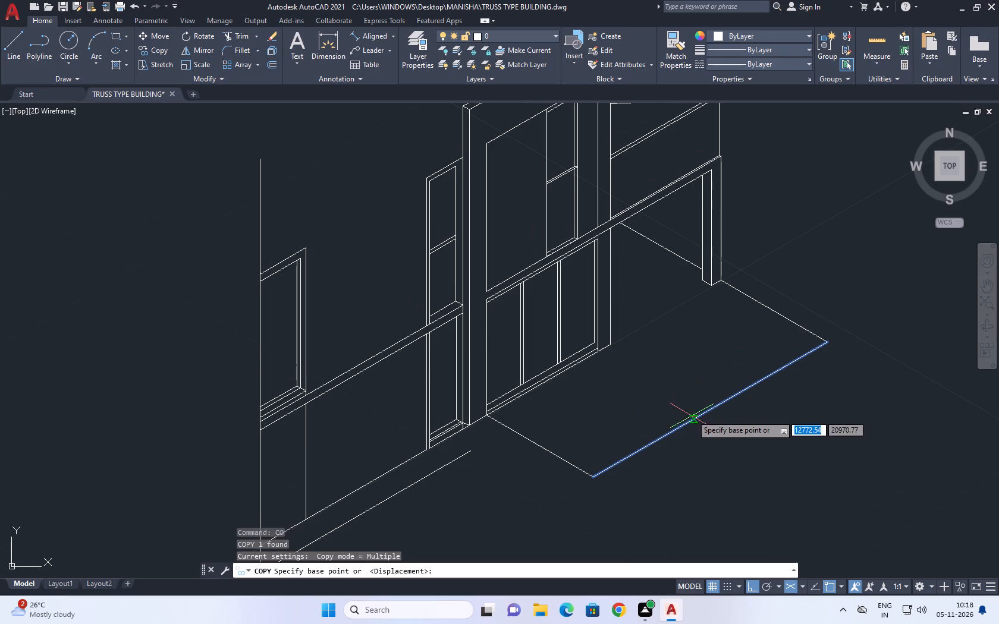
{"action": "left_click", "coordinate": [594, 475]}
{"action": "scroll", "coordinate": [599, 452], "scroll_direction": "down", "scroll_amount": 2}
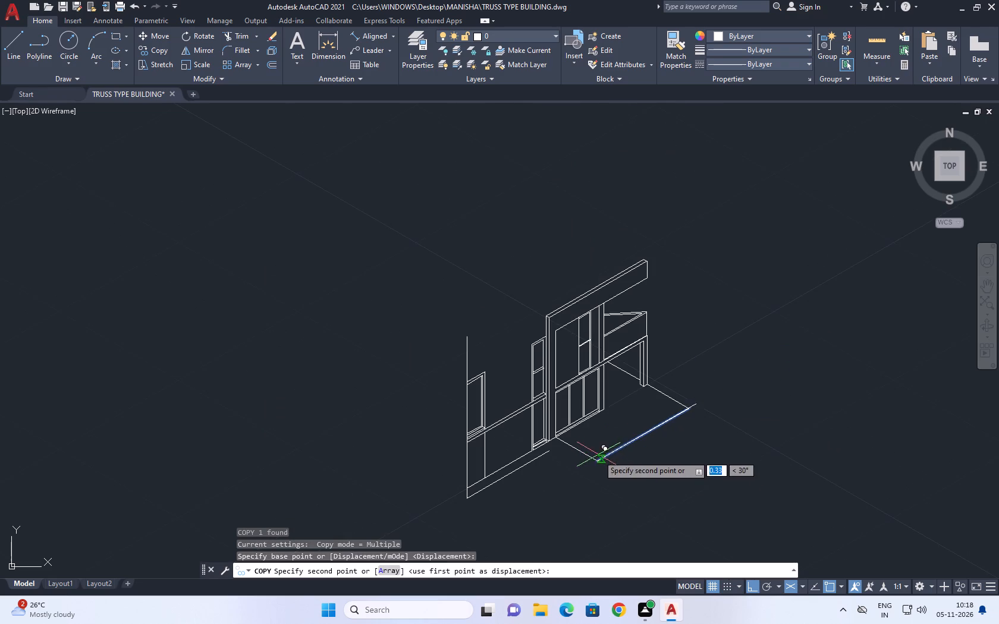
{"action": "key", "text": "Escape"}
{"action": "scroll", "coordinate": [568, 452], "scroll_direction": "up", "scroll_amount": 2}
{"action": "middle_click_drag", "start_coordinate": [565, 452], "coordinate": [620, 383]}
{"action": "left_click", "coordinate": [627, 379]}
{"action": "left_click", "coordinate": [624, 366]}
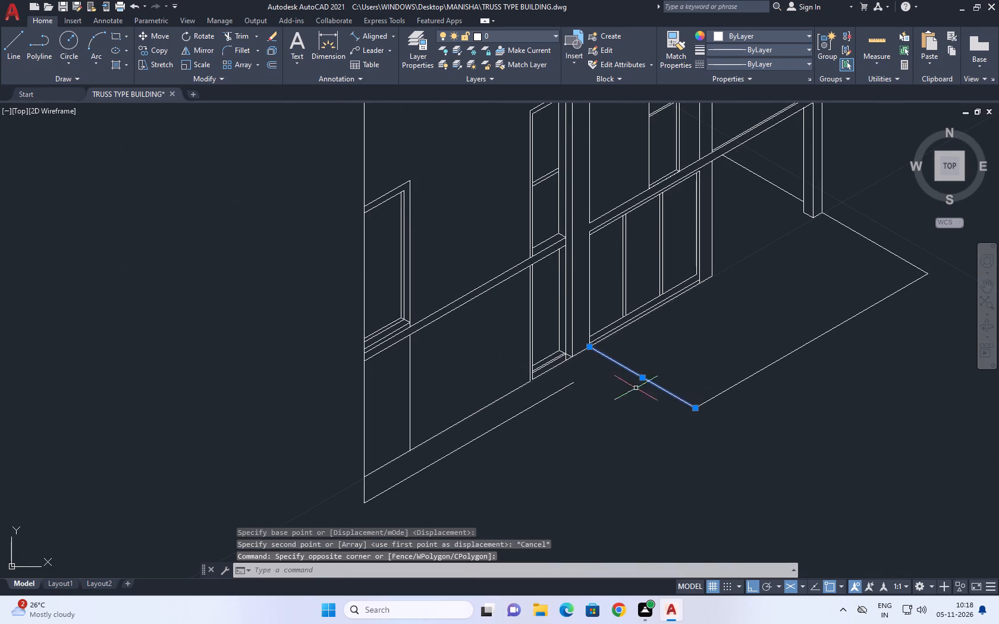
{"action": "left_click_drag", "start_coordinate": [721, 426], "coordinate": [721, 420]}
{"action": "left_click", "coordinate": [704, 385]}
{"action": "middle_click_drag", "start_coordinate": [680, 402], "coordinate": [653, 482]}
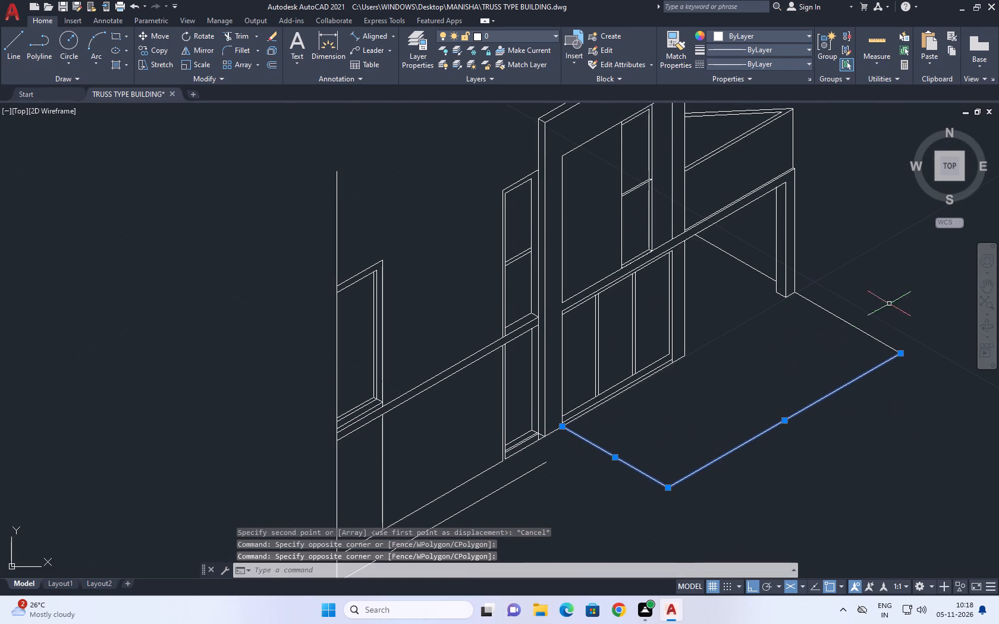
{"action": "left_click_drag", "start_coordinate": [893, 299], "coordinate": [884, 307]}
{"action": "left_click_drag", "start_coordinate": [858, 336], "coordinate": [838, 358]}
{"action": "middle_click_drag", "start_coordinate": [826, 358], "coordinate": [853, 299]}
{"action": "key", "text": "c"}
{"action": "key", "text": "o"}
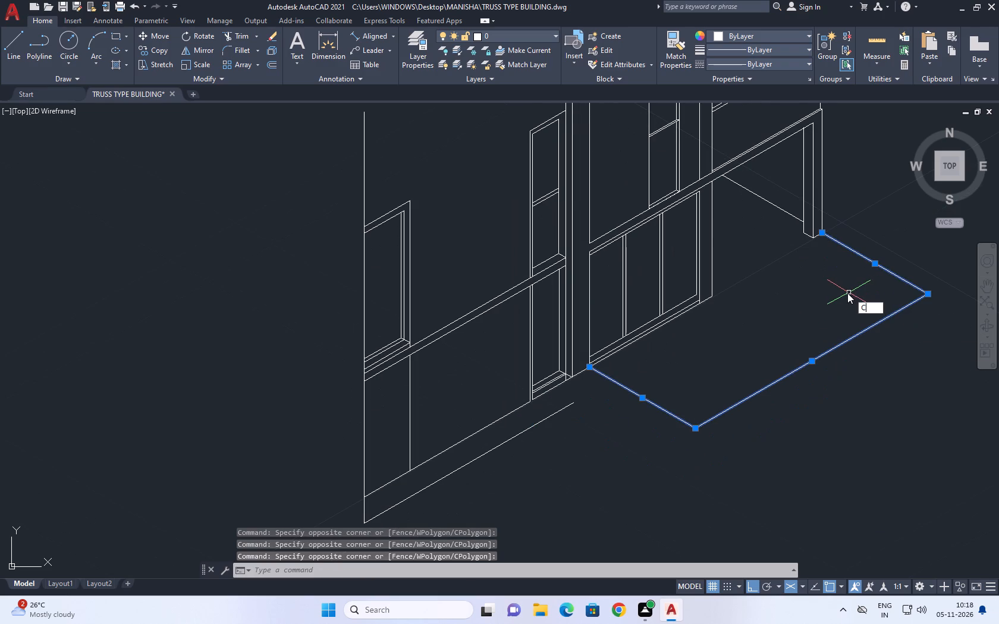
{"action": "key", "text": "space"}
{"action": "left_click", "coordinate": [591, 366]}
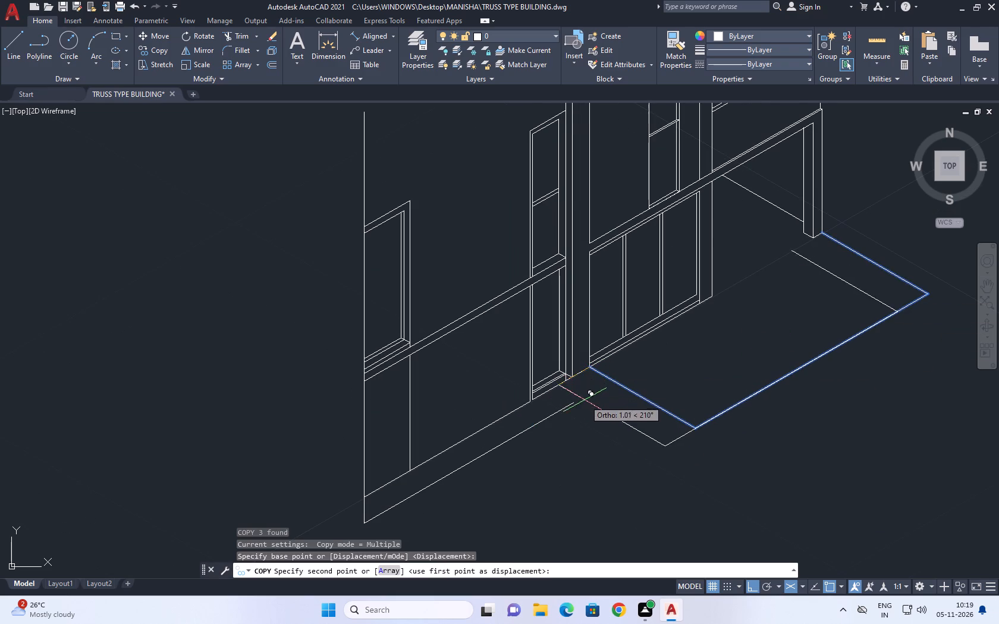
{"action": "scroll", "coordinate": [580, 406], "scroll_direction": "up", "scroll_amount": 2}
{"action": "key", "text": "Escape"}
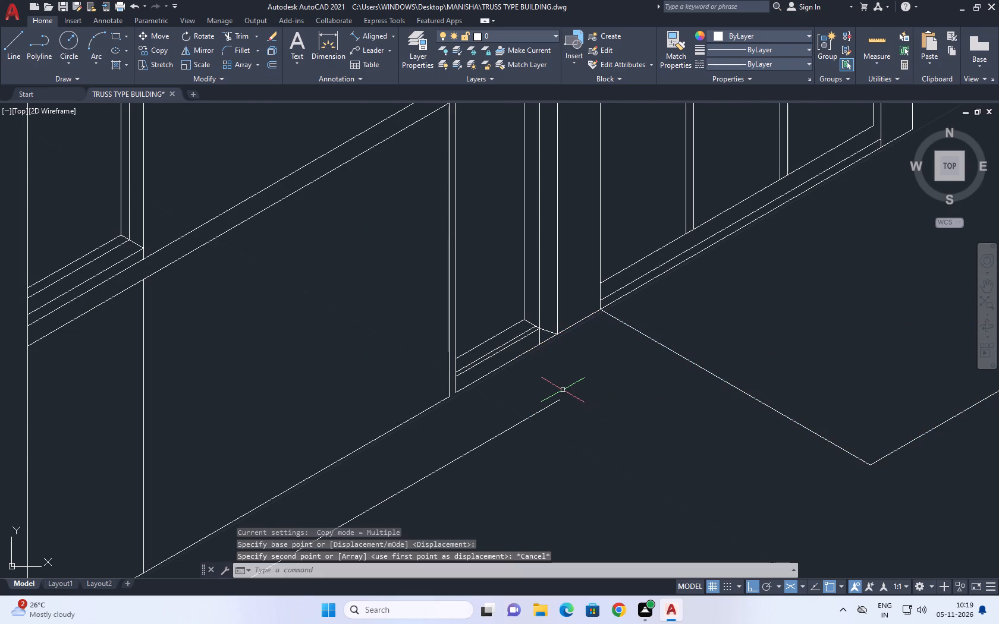
Extend the lower ground line of the front wall to meet the side edge of the projecting area.
{"action": "key", "text": "e"}
{"action": "type", "text": "X"}
{"action": "key", "text": "space"}
{"action": "left_click", "coordinate": [548, 396]}
{"action": "left_click", "coordinate": [566, 431]}
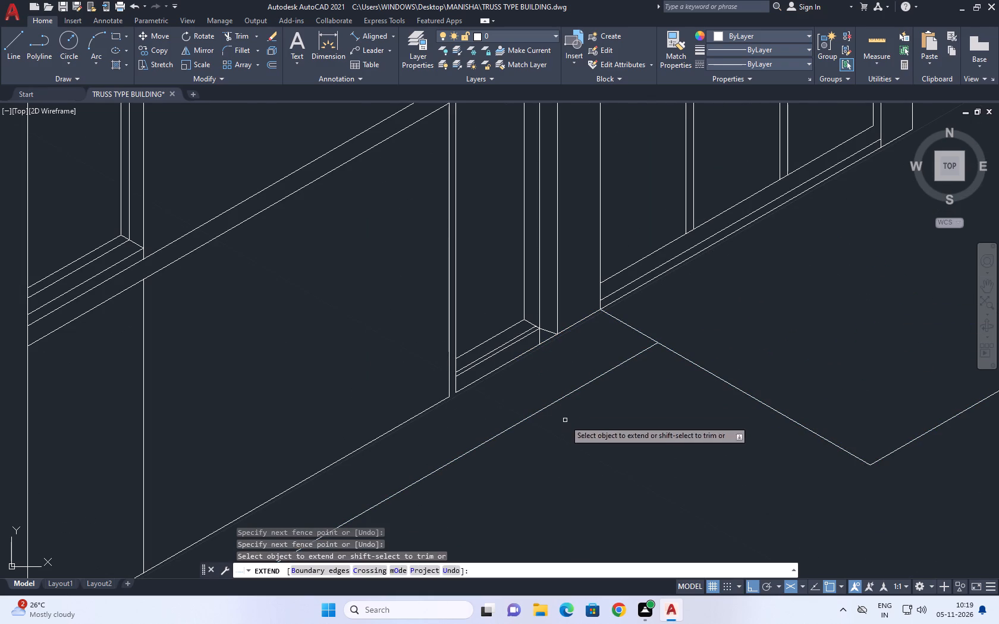
{"action": "key", "text": "Escape"}
Draw a vertical line on the right isoplane, down from the projecting area's inner front corner past the lower ground line.
{"action": "key", "text": "l"}
{"action": "key", "text": "space"}
{"action": "left_click", "coordinate": [598, 309]}
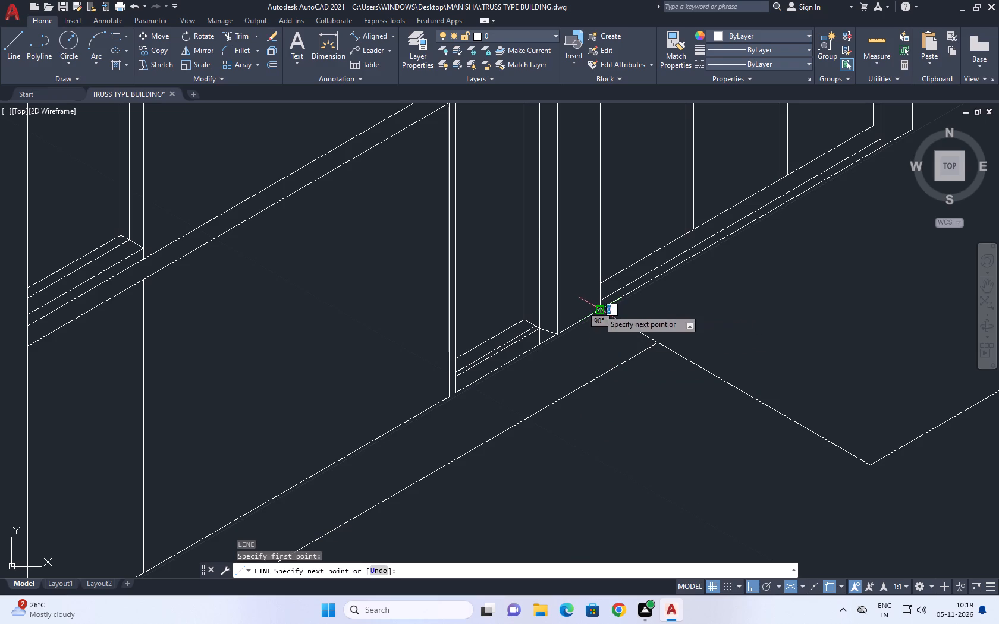
{"action": "key", "text": "F5"}
{"action": "left_click", "coordinate": [593, 422]}
{"action": "key", "text": "Escape"}
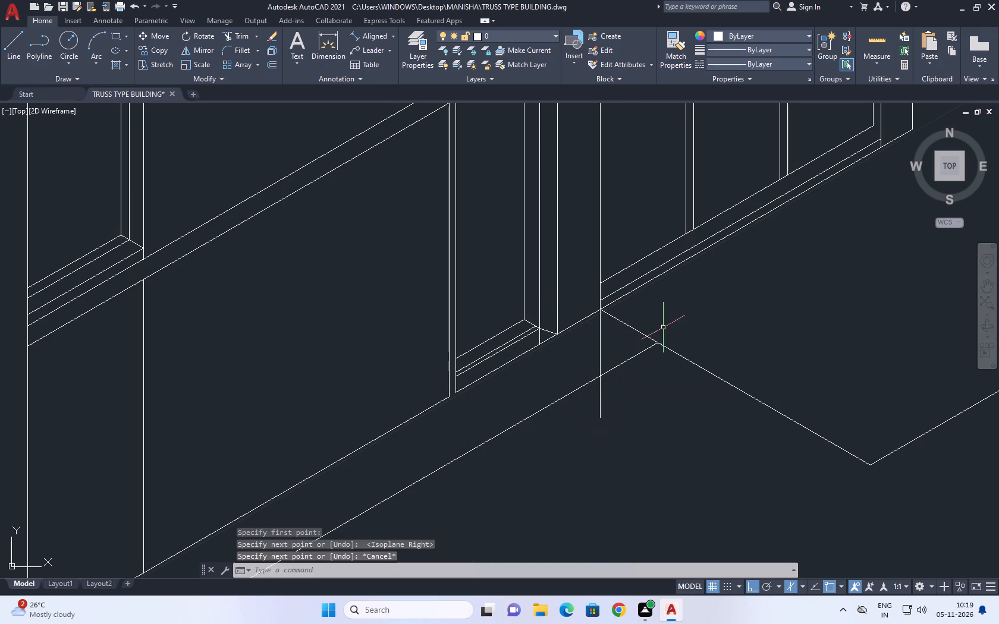
Copy the projecting area's three outer edges straight down from the inner front corner to the lower end of the vertical line.
{"action": "scroll", "coordinate": [673, 328], "scroll_direction": "down", "scroll_amount": 2}
{"action": "left_click_drag", "start_coordinate": [791, 380], "coordinate": [761, 370]}
{"action": "left_click_drag", "start_coordinate": [730, 356], "coordinate": [719, 359]}
{"action": "middle_click_drag", "start_coordinate": [787, 367], "coordinate": [618, 386]}
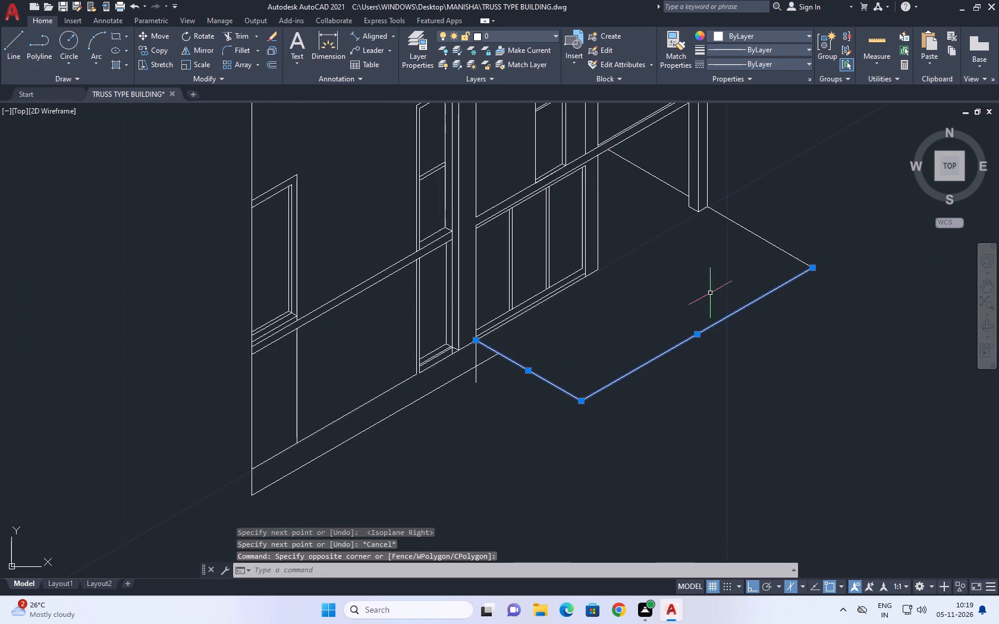
{"action": "left_click", "coordinate": [765, 252]}
{"action": "left_click", "coordinate": [745, 220]}
{"action": "middle_click_drag", "start_coordinate": [755, 277], "coordinate": [774, 258]}
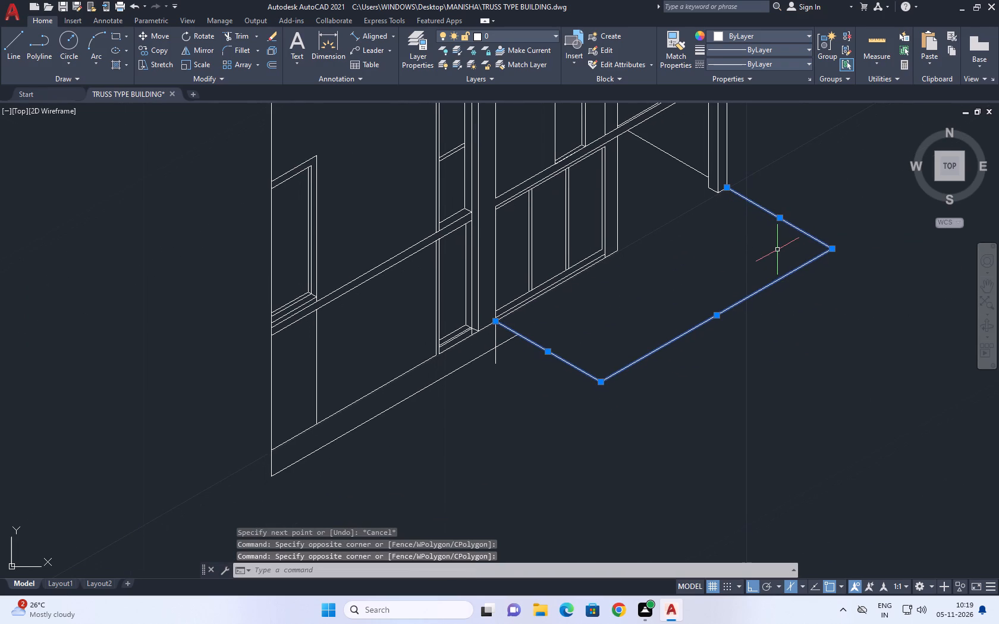
{"action": "type", "text": "CO"}
{"action": "key", "text": "space"}
{"action": "scroll", "coordinate": [499, 322], "scroll_direction": "up", "scroll_amount": 2}
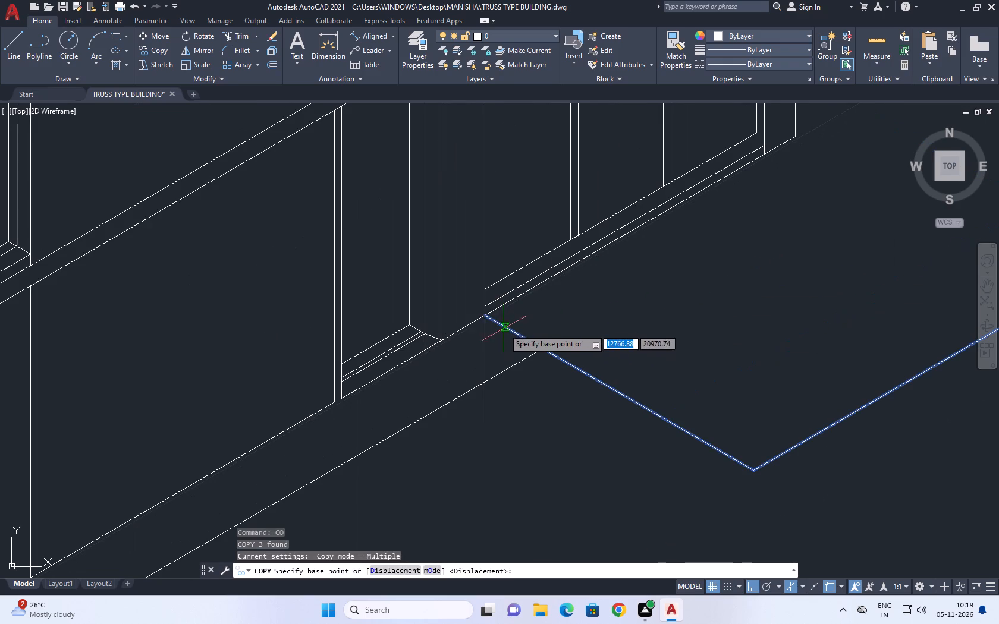
{"action": "left_click", "coordinate": [486, 316]}
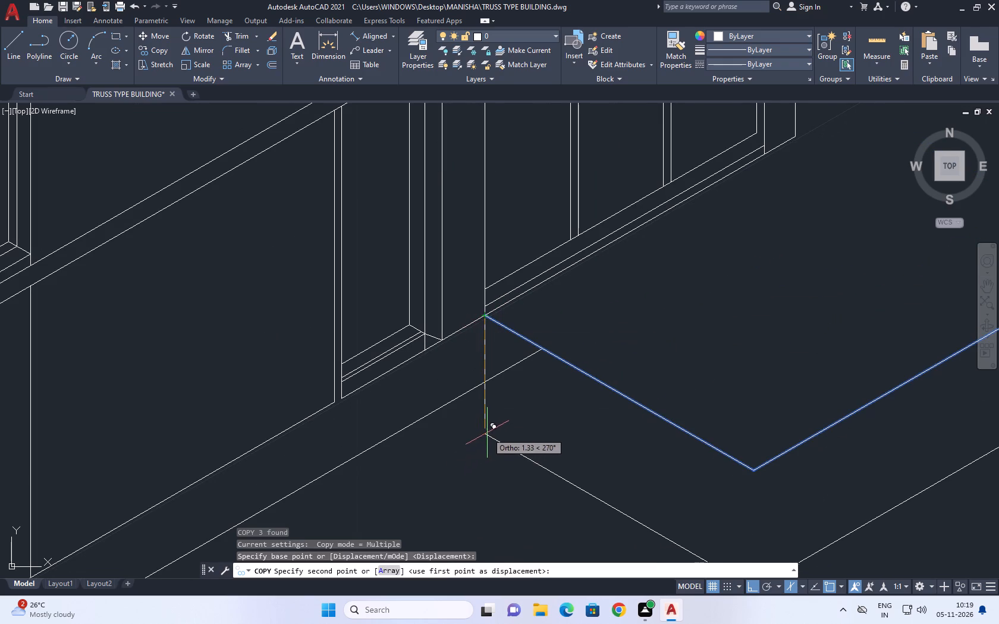
{"action": "left_click", "coordinate": [484, 424]}
{"action": "key", "text": "Escape"}
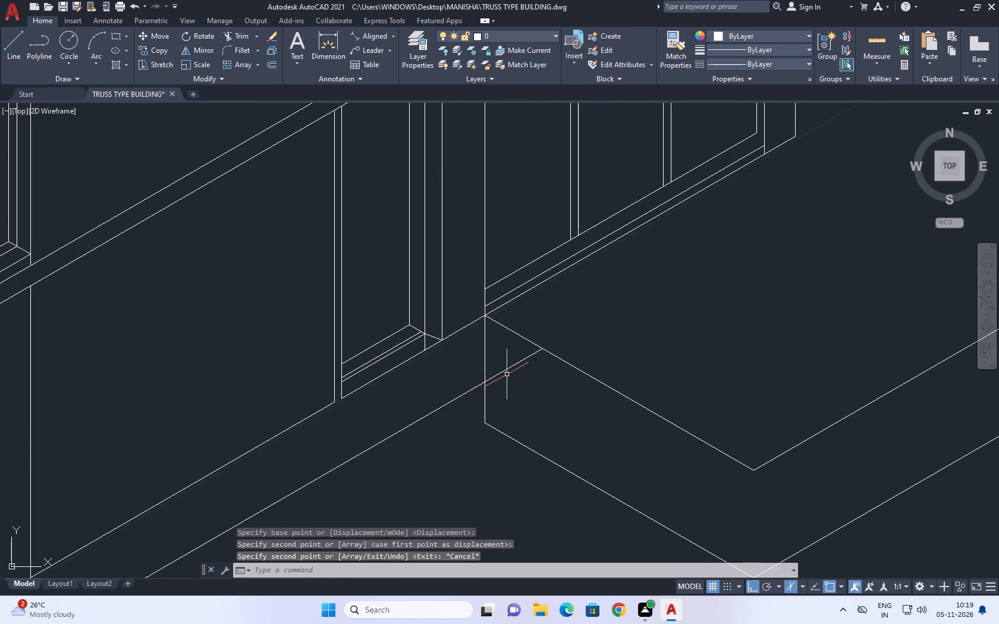
Shorten the front wall's lower ground line so it ends at the projecting area's vertical edge.
{"action": "left_click", "coordinate": [507, 374]}
{"action": "left_click", "coordinate": [504, 365]}
{"action": "left_click", "coordinate": [542, 351]}
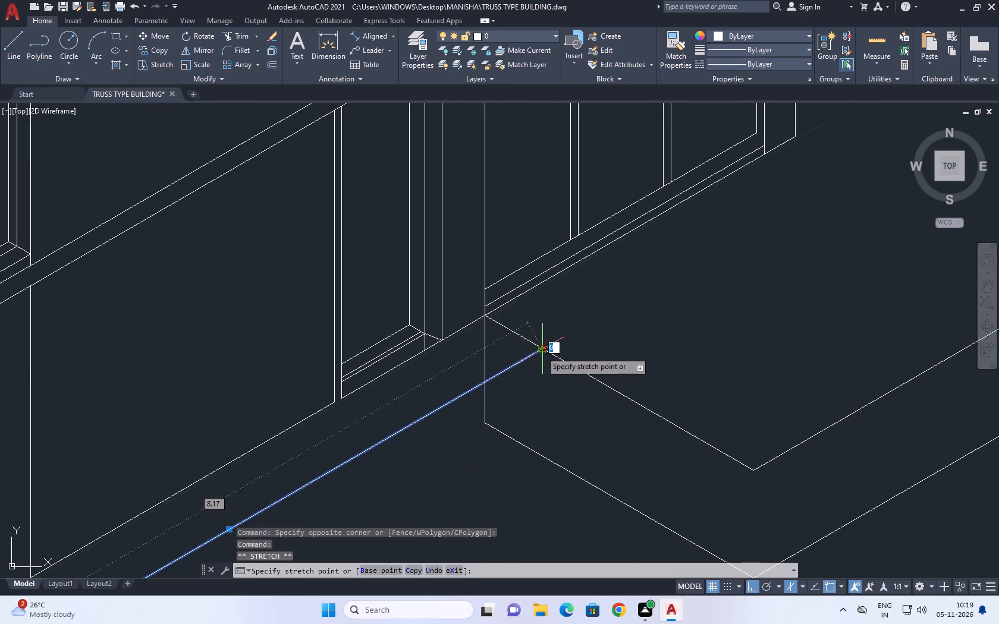
{"action": "left_click", "coordinate": [481, 383]}
{"action": "scroll", "coordinate": [582, 355], "scroll_direction": "down", "scroll_amount": 2}
{"action": "key", "text": "Escape"}
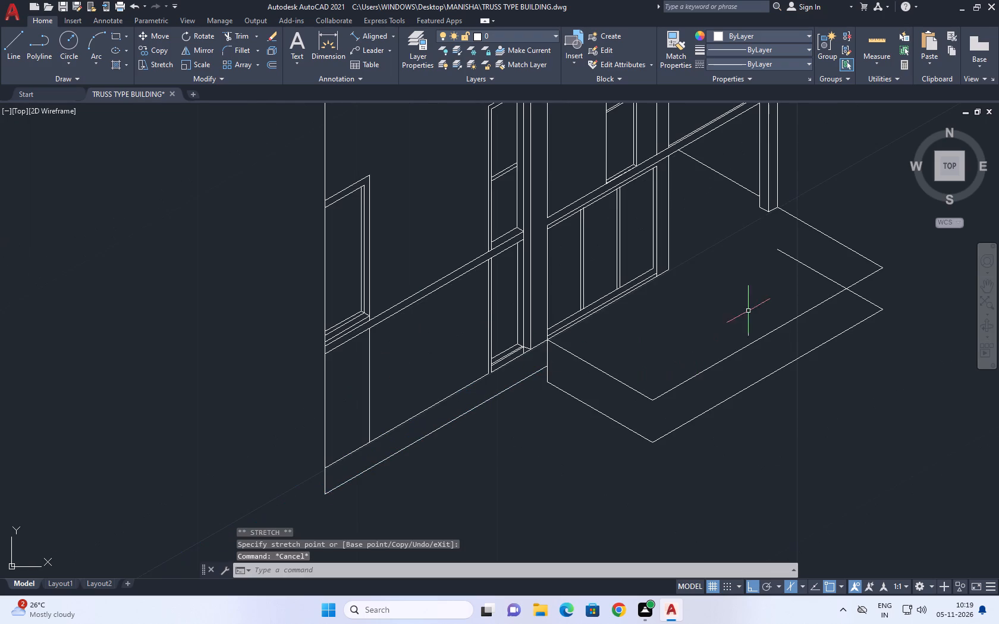
Draw the vertical edge joining the upper and lower outlines at the projecting area's far outer corner.
{"action": "middle_click_drag", "start_coordinate": [761, 300], "coordinate": [621, 374]}
{"action": "key", "text": "l"}
{"action": "key", "text": "space"}
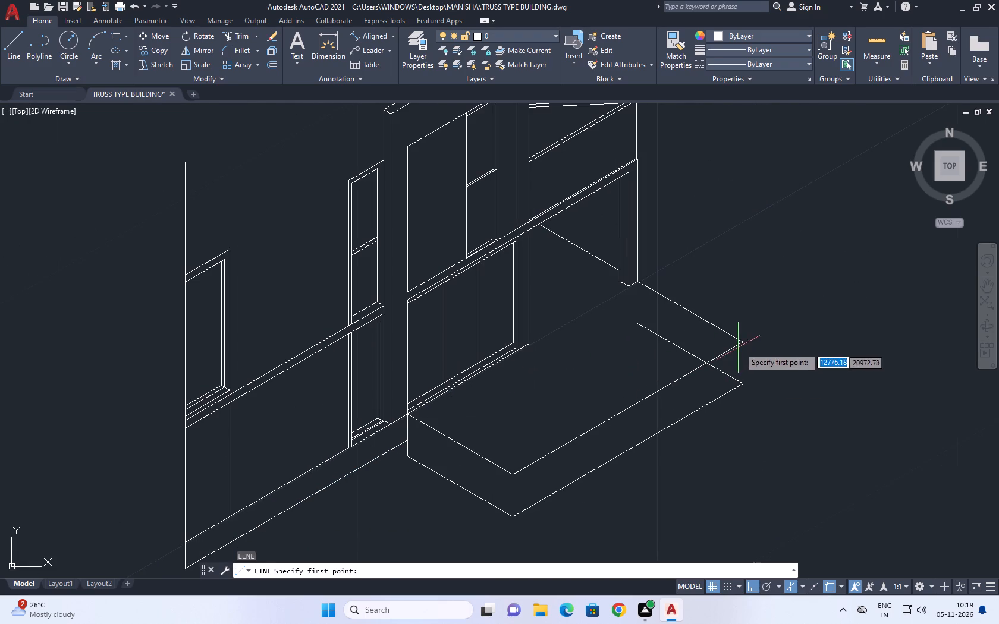
{"action": "left_click", "coordinate": [742, 342]}
{"action": "left_click", "coordinate": [744, 387]}
{"action": "key", "text": "Escape"}
Erase the copied lower edge that runs behind the platform on the end pillar's side.
{"action": "middle_click_drag", "start_coordinate": [732, 303], "coordinate": [732, 304]}
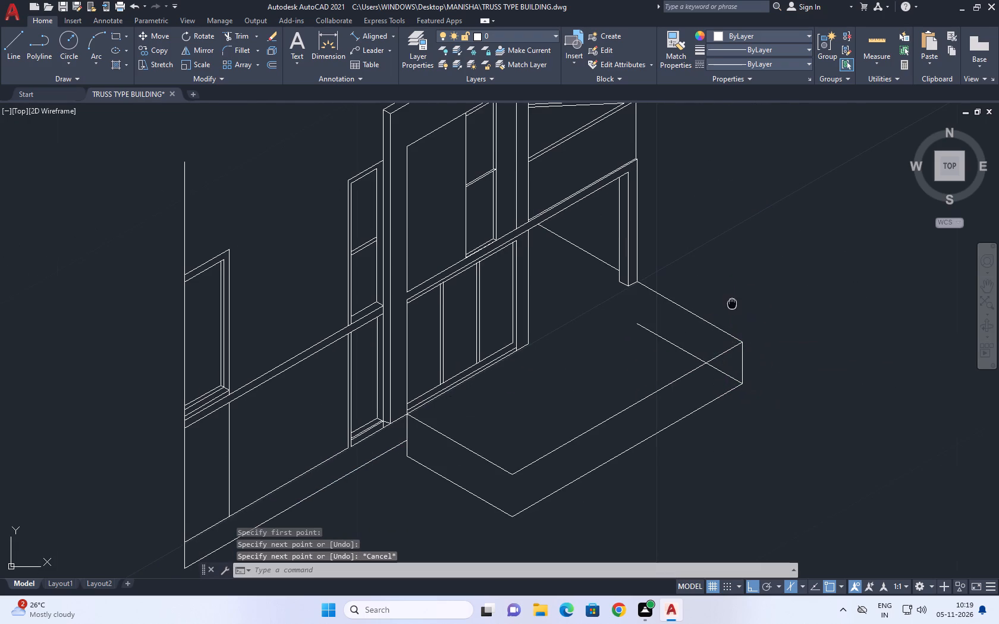
{"action": "middle_click_drag", "start_coordinate": [732, 304], "coordinate": [738, 314]}
{"action": "left_click", "coordinate": [659, 352]}
{"action": "left_click", "coordinate": [643, 336]}
{"action": "key", "text": "Delete"}
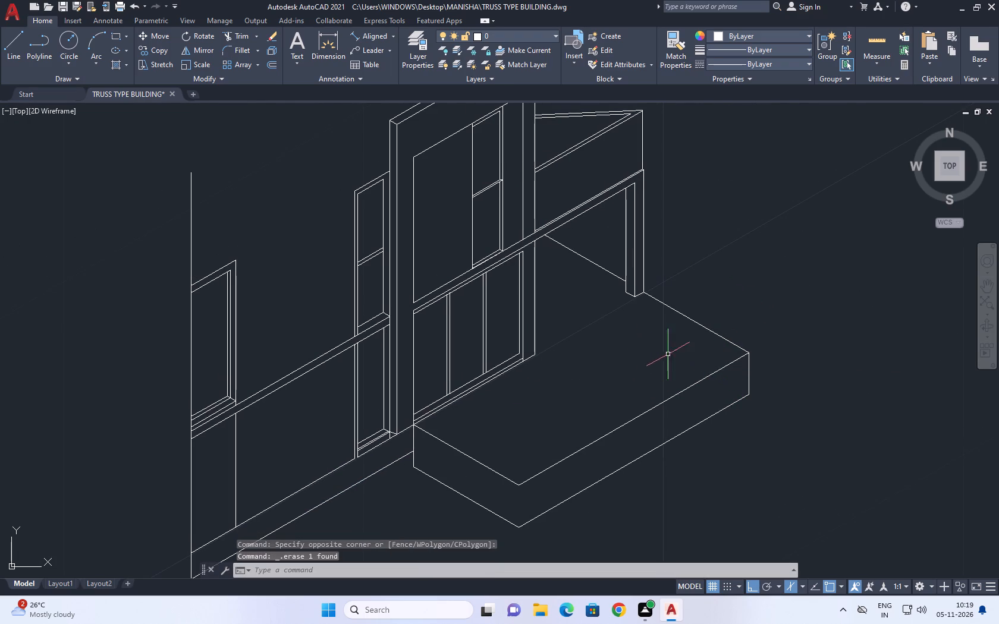
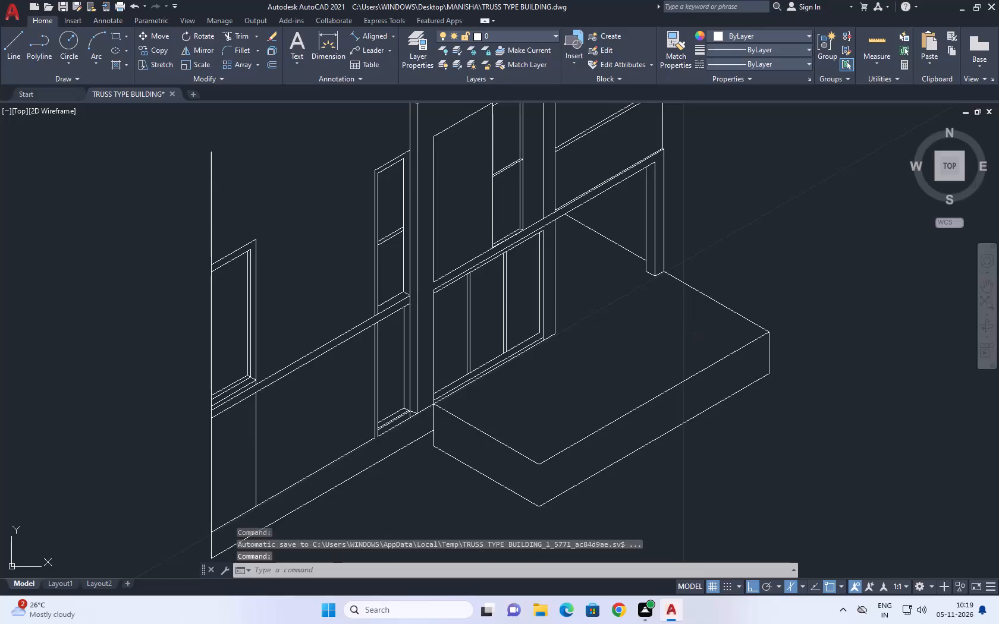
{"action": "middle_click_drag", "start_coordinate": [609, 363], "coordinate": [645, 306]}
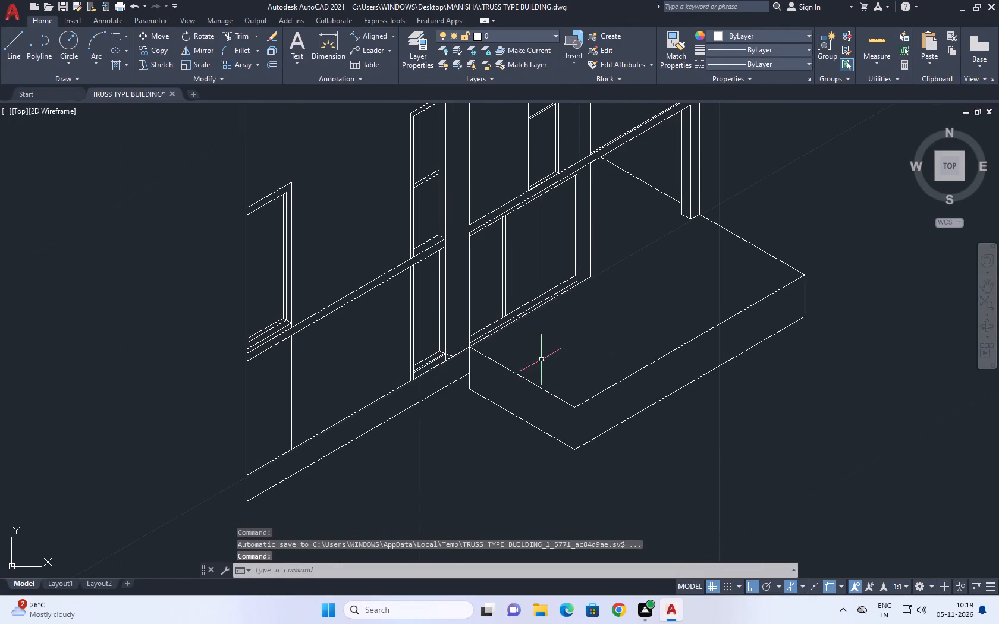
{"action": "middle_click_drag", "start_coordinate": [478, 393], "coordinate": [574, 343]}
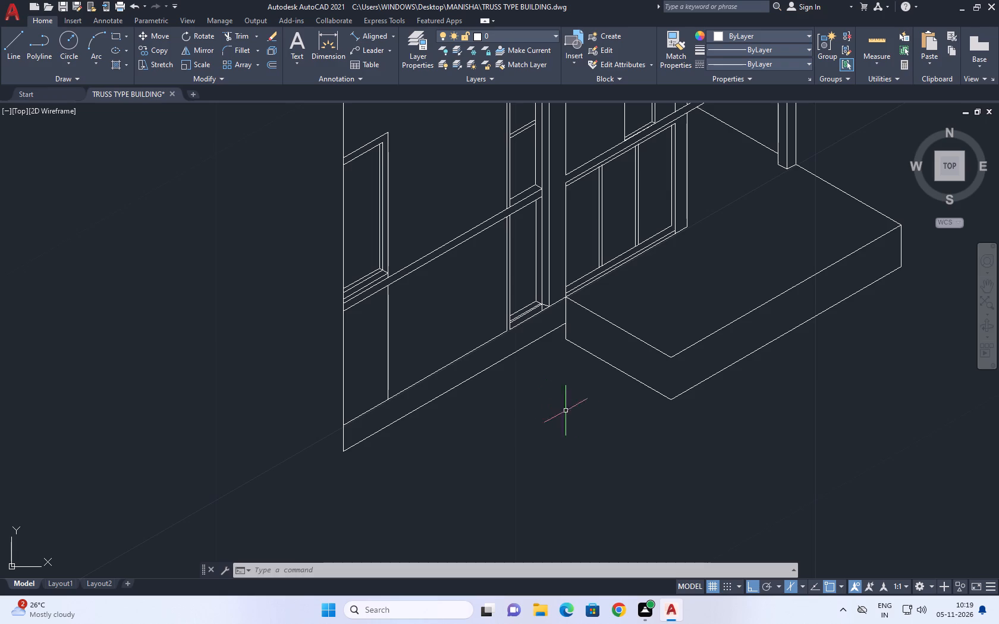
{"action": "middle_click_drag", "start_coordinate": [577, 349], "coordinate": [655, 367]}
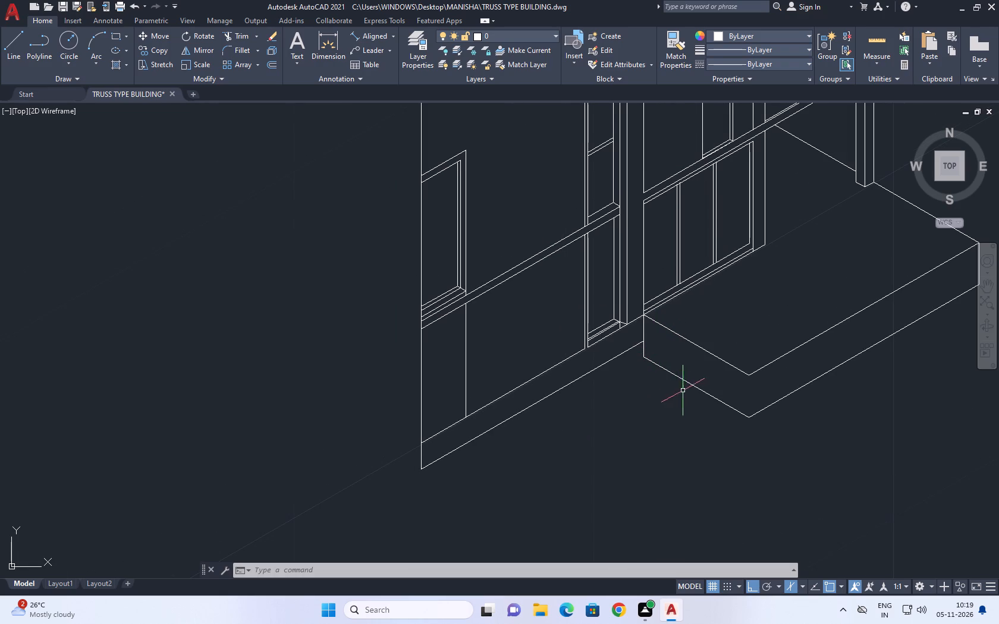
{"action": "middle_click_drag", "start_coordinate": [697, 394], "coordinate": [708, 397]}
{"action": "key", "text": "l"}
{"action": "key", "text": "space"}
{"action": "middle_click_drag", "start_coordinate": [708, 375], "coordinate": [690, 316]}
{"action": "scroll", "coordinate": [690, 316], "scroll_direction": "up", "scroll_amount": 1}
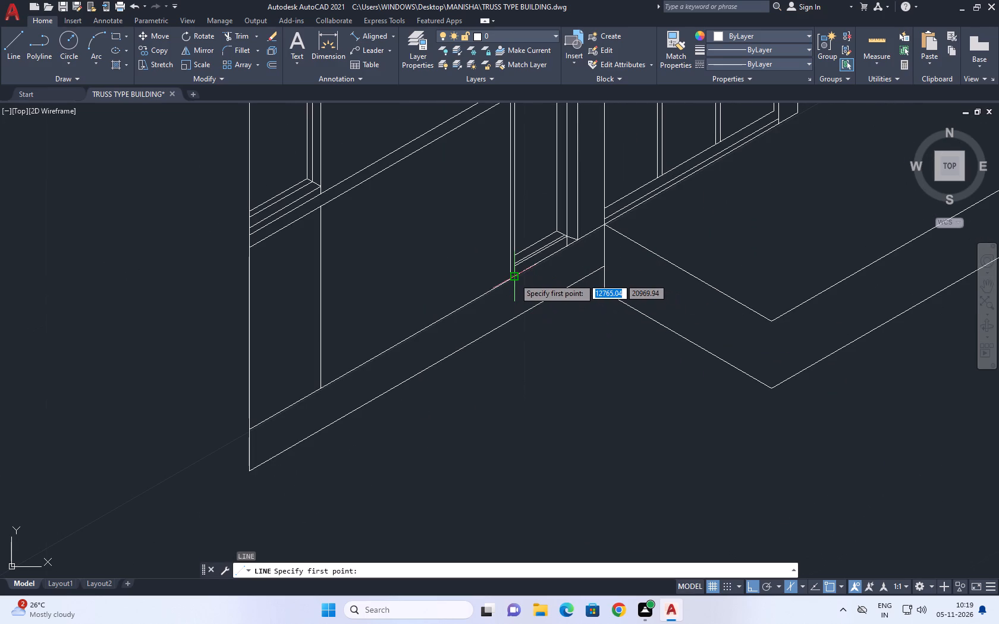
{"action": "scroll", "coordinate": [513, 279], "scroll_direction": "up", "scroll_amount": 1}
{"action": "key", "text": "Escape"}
Extend the front wall's upper ground line across the small gap beneath the narrow door's frame.
{"action": "key", "text": "e"}
{"action": "key", "text": "x"}
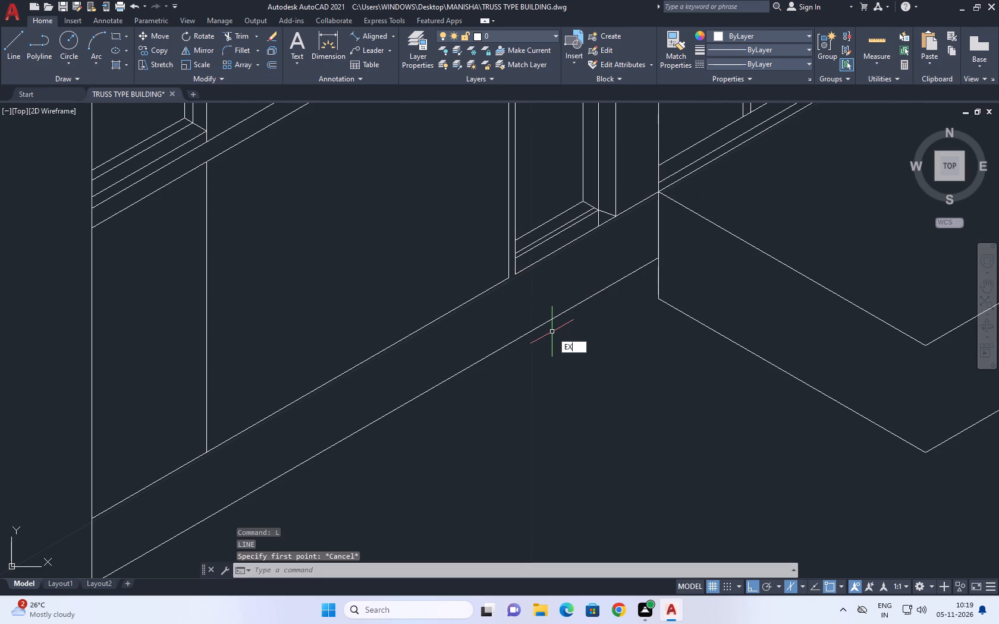
{"action": "key", "text": "space"}
{"action": "left_click", "coordinate": [532, 266]}
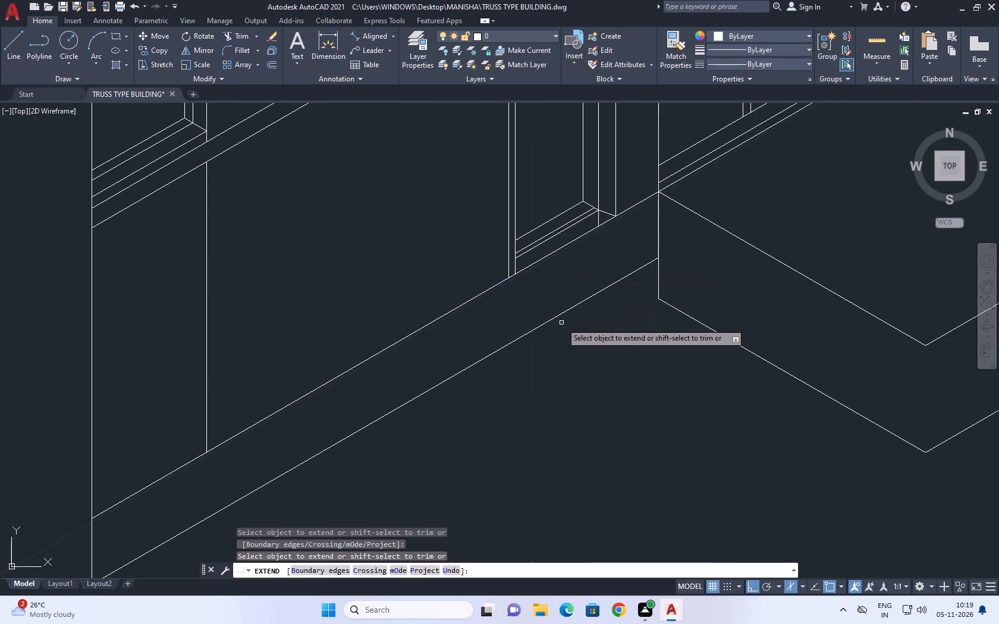
{"action": "key", "text": "Escape"}
On the left isoplane, draw a line outward from the upper ground line just beside the narrow door's frame, parallel to the platform's side edge.
{"action": "middle_click_drag", "start_coordinate": [577, 352], "coordinate": [614, 354]}
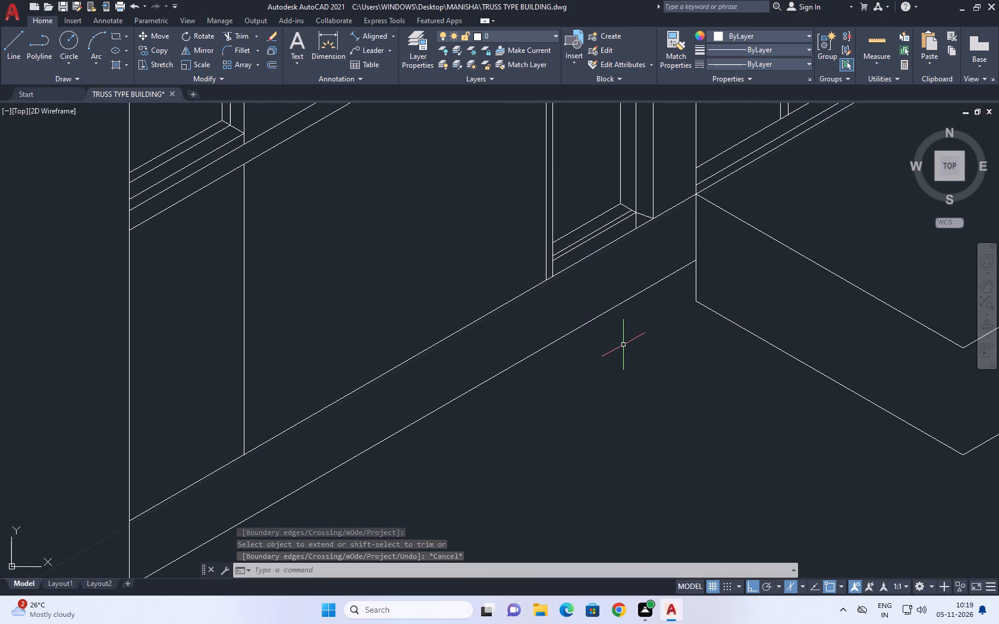
{"action": "key", "text": "l"}
{"action": "key", "text": "space"}
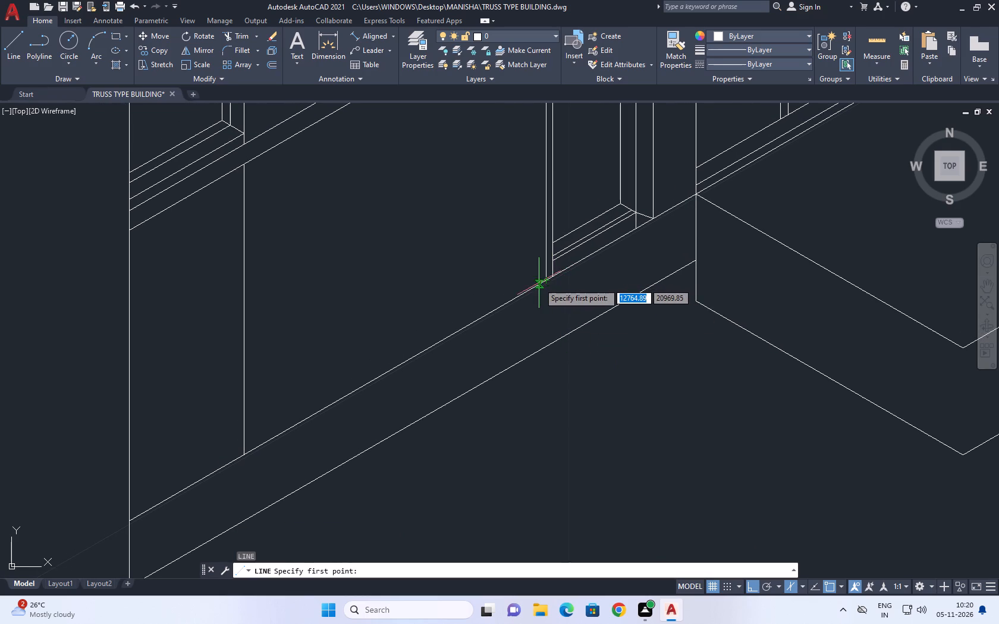
{"action": "scroll", "coordinate": [538, 283], "scroll_direction": "up", "scroll_amount": 2}
{"action": "left_click", "coordinate": [540, 285]}
{"action": "scroll", "coordinate": [614, 330], "scroll_direction": "down", "scroll_amount": 1}
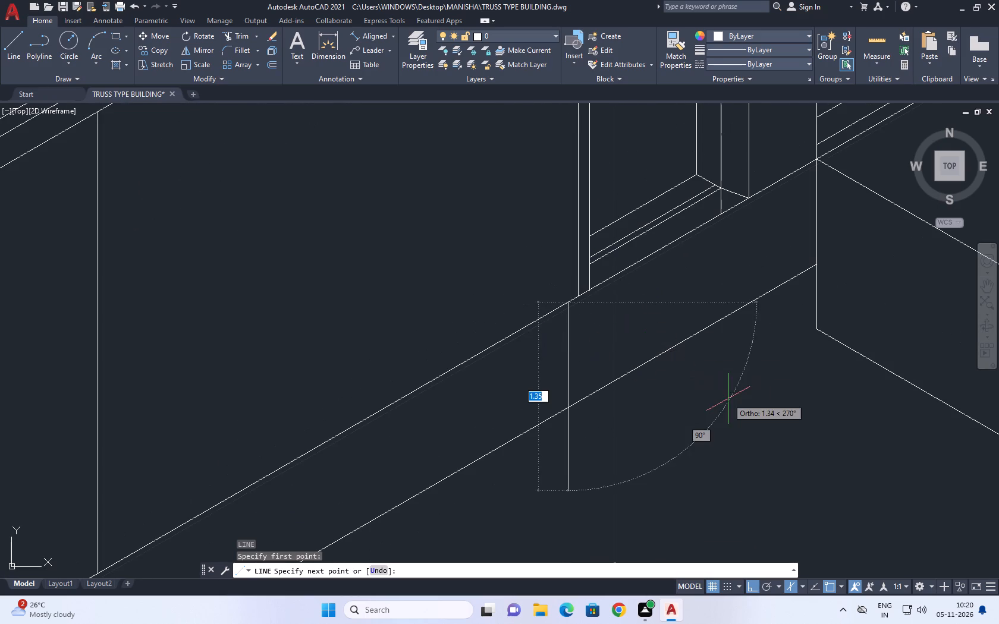
{"action": "key", "text": "F5"}
{"action": "scroll", "coordinate": [676, 397], "scroll_direction": "down", "scroll_amount": 3}
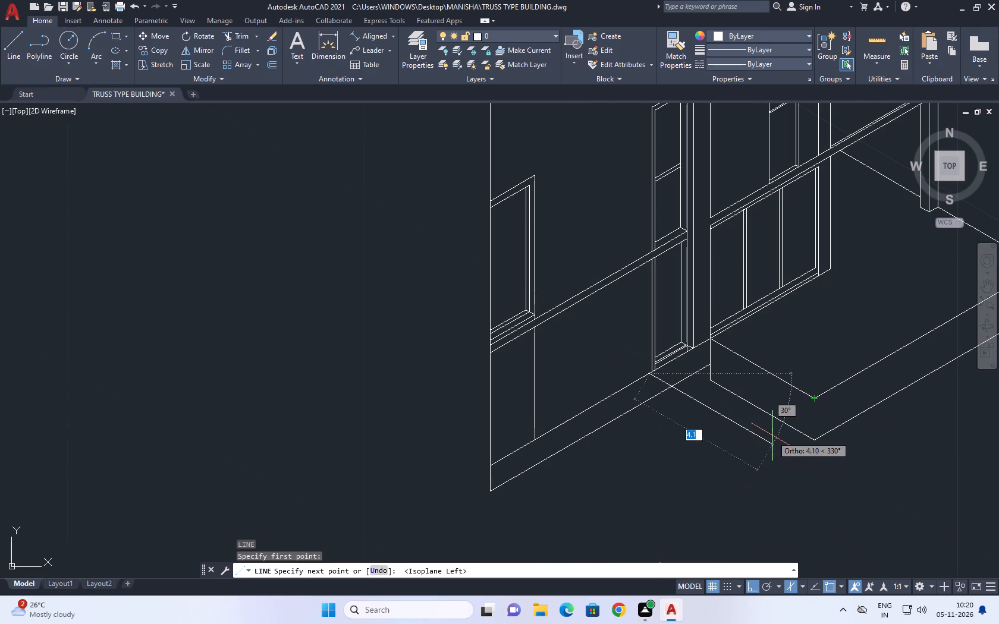
{"action": "left_click", "coordinate": [753, 436]}
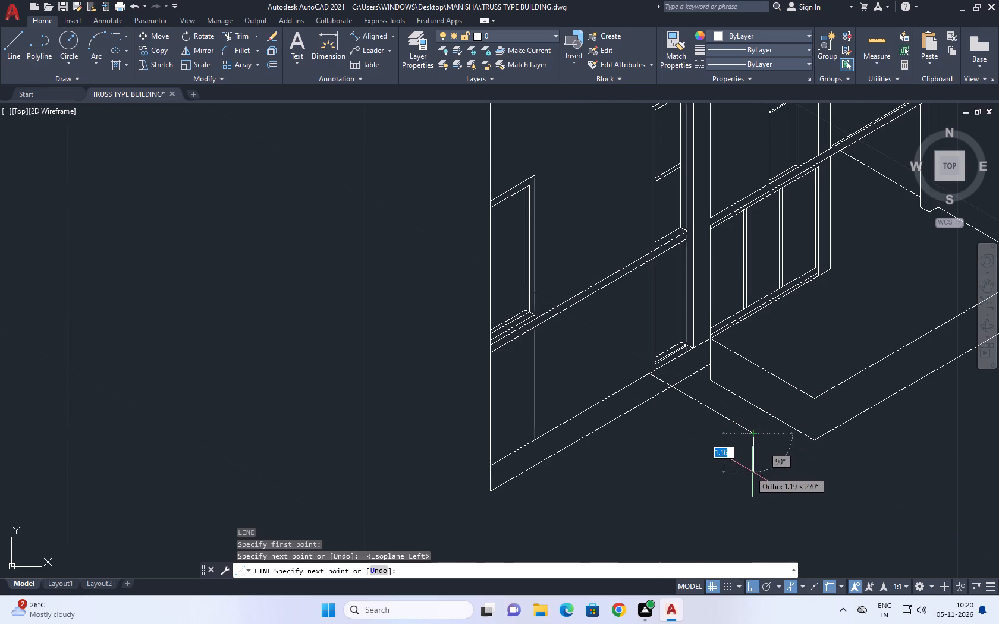
{"action": "middle_click_drag", "start_coordinate": [753, 472], "coordinate": [759, 427]}
{"action": "key", "text": "Escape"}
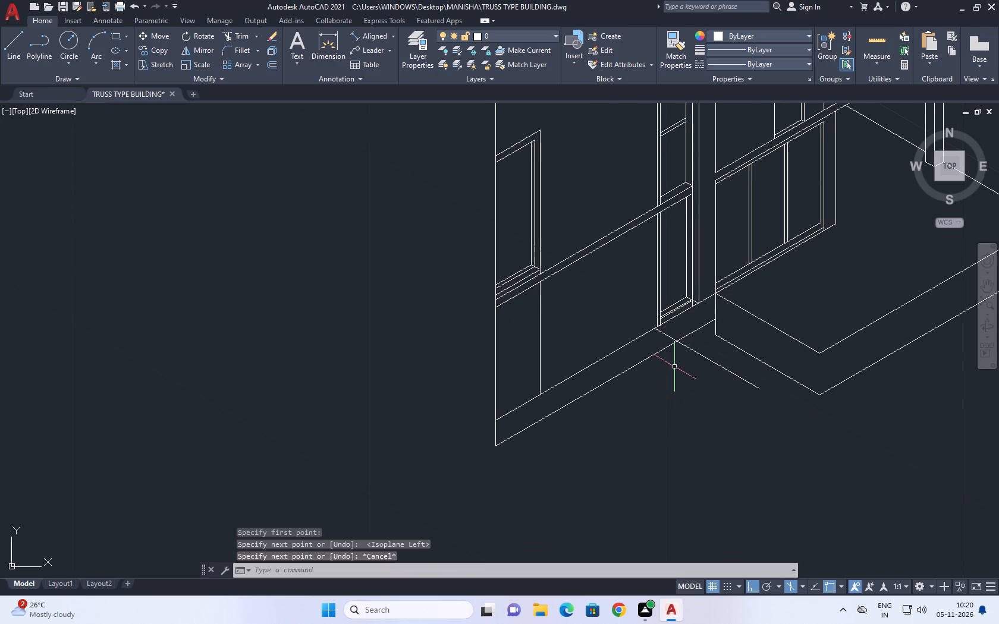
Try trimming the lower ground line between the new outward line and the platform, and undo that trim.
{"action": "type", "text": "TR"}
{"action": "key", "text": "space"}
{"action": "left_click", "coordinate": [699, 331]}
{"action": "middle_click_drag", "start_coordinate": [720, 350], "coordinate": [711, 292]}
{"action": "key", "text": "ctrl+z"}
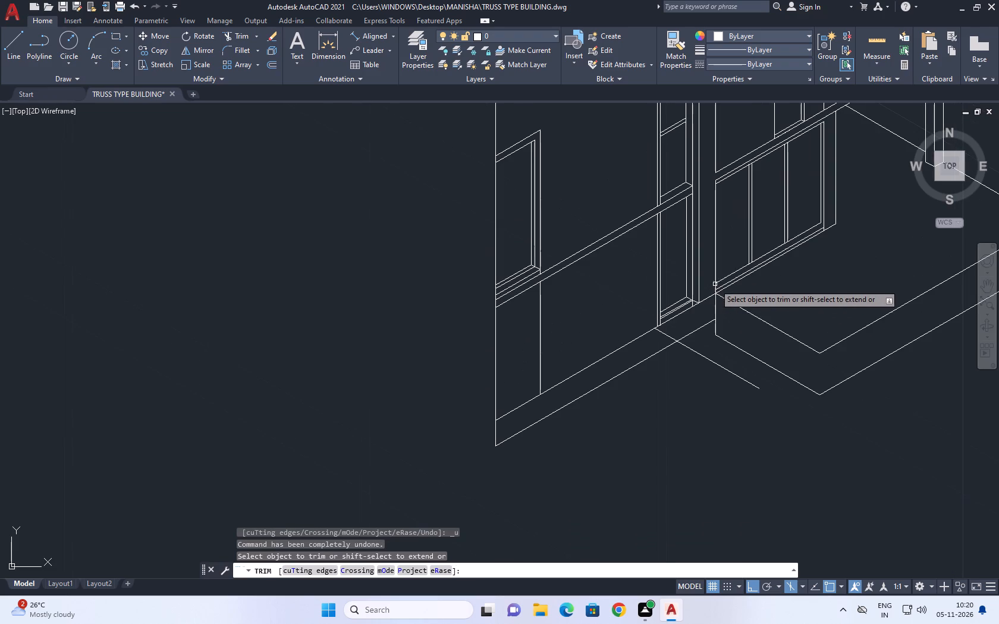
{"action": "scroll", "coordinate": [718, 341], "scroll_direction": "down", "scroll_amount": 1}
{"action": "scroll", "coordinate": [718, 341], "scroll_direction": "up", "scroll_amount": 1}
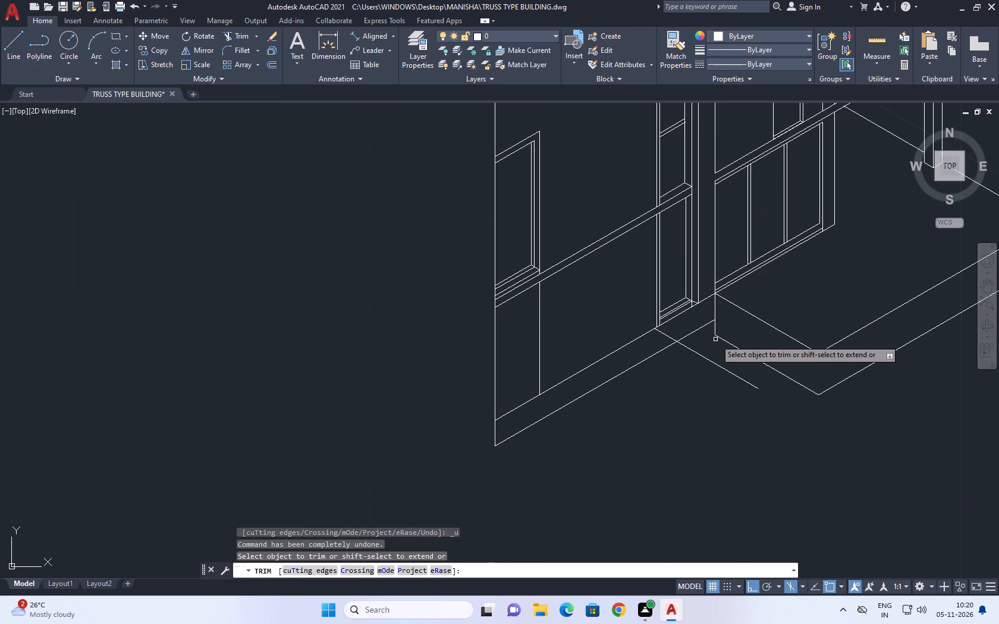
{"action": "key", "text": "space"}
Move the platform's two lower edges and two vertical corner edges up about 0.47 to the end of the wall's lower ground line.
{"action": "middle_click_drag", "start_coordinate": [839, 404], "coordinate": [771, 376]}
{"action": "left_click_drag", "start_coordinate": [778, 387], "coordinate": [772, 374]}
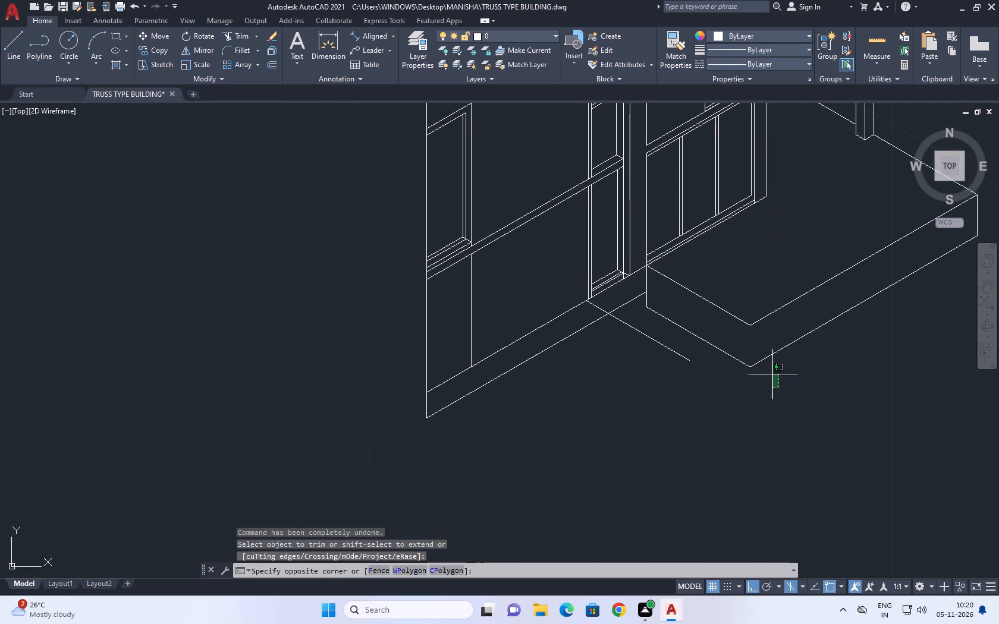
{"action": "left_click", "coordinate": [749, 333]}
{"action": "middle_click_drag", "start_coordinate": [709, 330], "coordinate": [627, 368]}
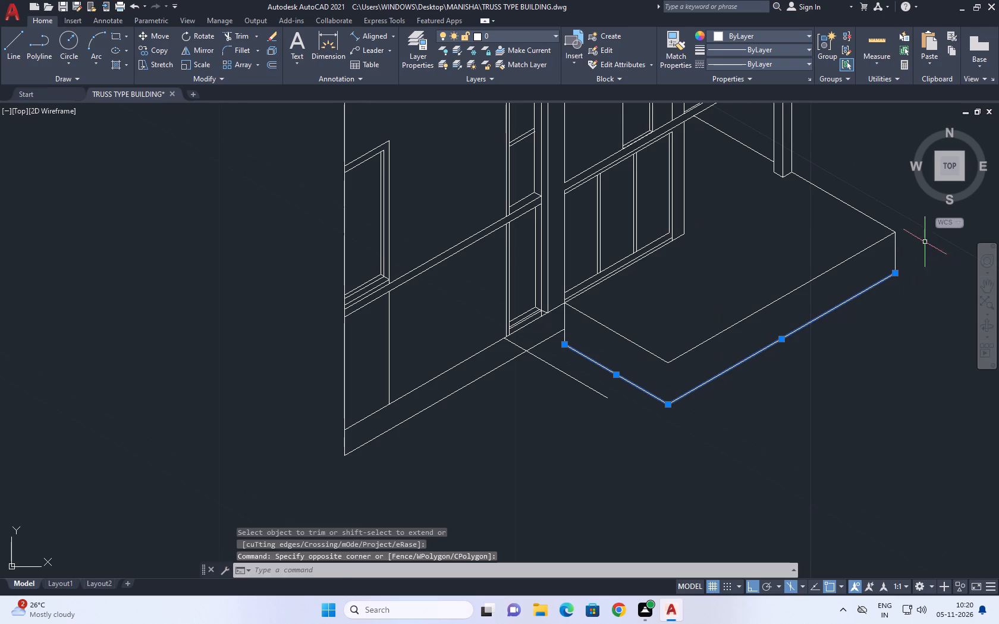
{"action": "left_click_drag", "start_coordinate": [916, 250], "coordinate": [907, 253]}
{"action": "left_click", "coordinate": [886, 270]}
{"action": "scroll", "coordinate": [555, 348], "scroll_direction": "up", "scroll_amount": 2}
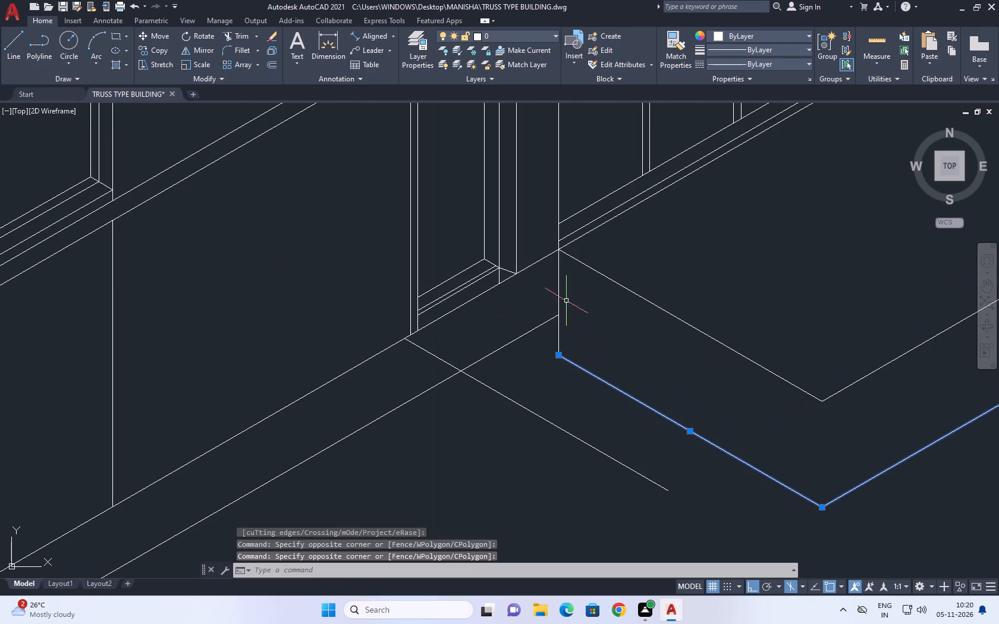
{"action": "left_click", "coordinate": [557, 281]}
{"action": "middle_click_drag", "start_coordinate": [578, 324], "coordinate": [589, 338]}
{"action": "key", "text": "m"}
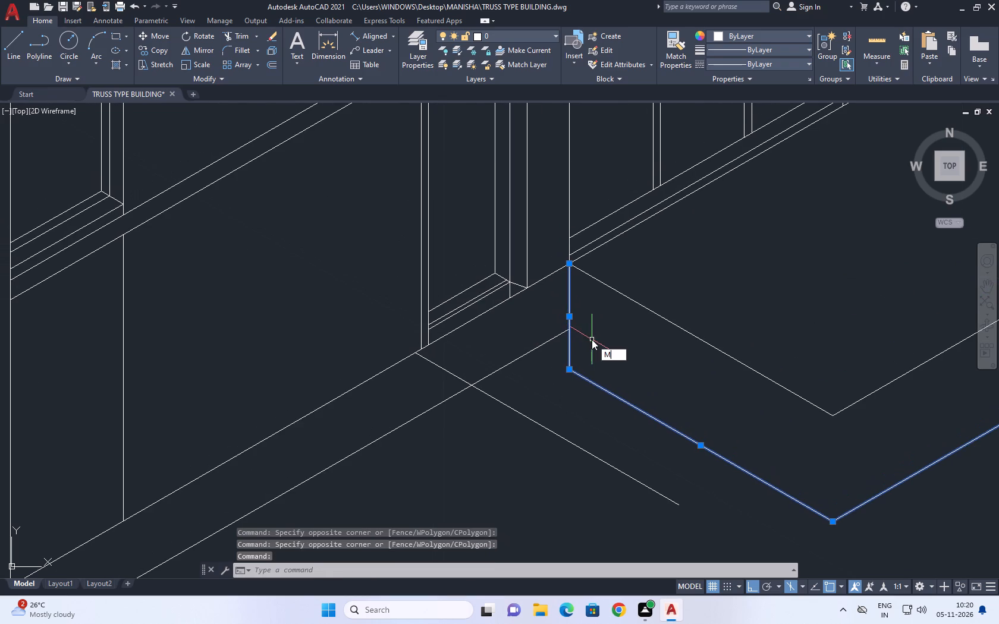
{"action": "key", "text": "space"}
{"action": "left_click", "coordinate": [571, 371]}
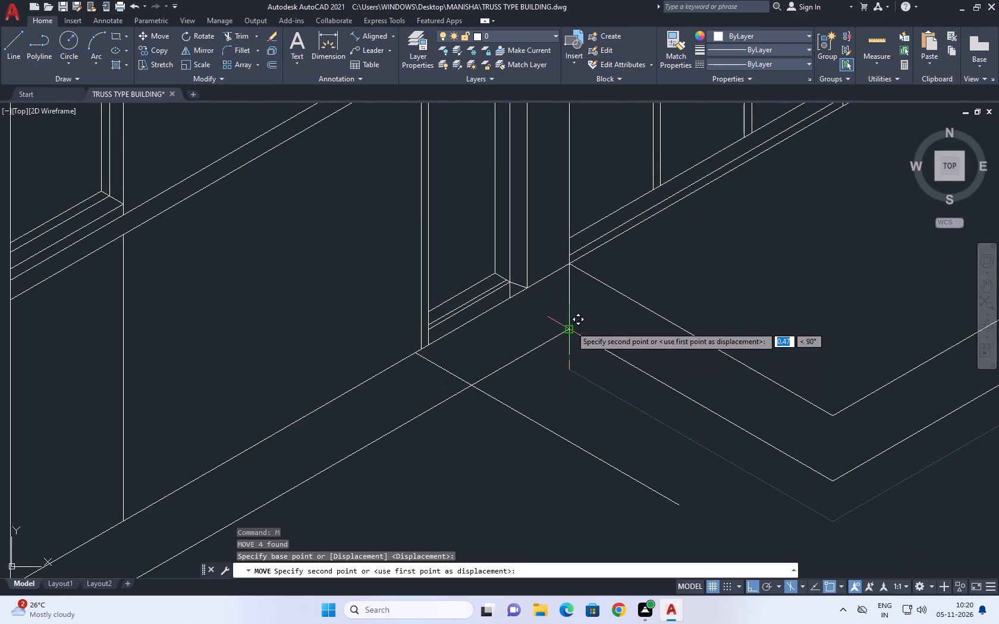
{"action": "left_click", "coordinate": [570, 328]}
Trim the part of the far corner's vertical edge that sticks up above the platform's top outline.
{"action": "scroll", "coordinate": [580, 338], "scroll_direction": "down", "scroll_amount": 2}
{"action": "middle_click_drag", "start_coordinate": [658, 367], "coordinate": [661, 395]}
{"action": "middle_click_drag", "start_coordinate": [745, 361], "coordinate": [682, 376]}
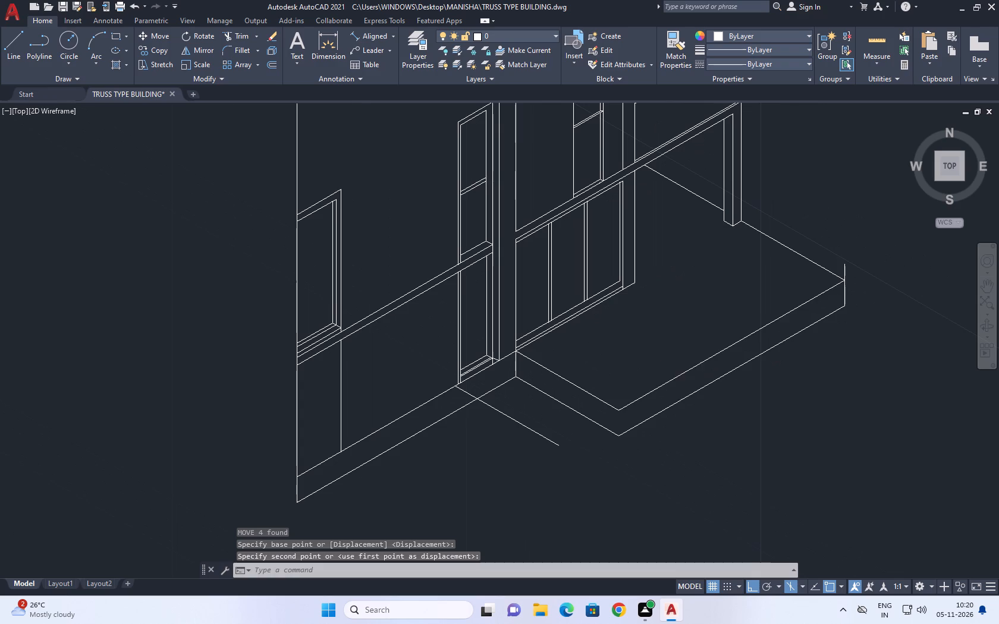
{"action": "key", "text": "t"}
{"action": "key", "text": "r"}
{"action": "key", "text": "space"}
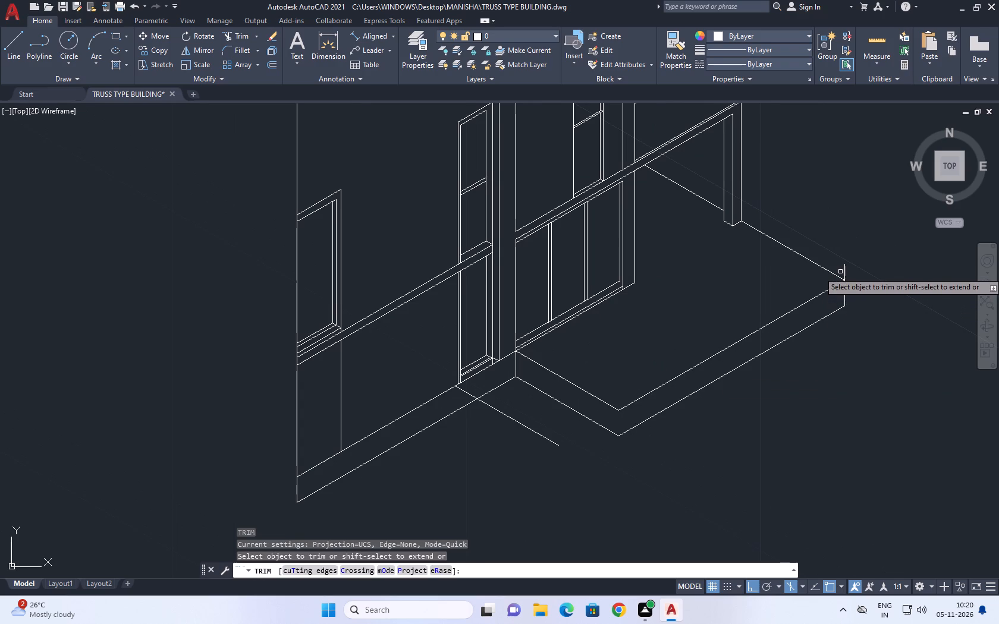
{"action": "left_click", "coordinate": [844, 270]}
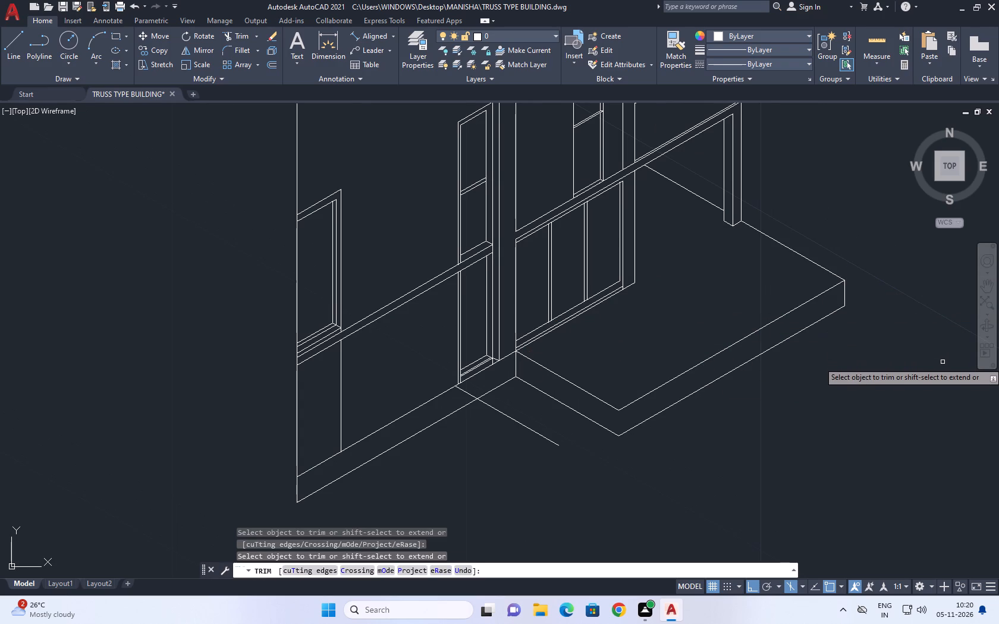
{"action": "right_click", "coordinate": [717, 255]}
{"action": "left_click", "coordinate": [747, 273]}
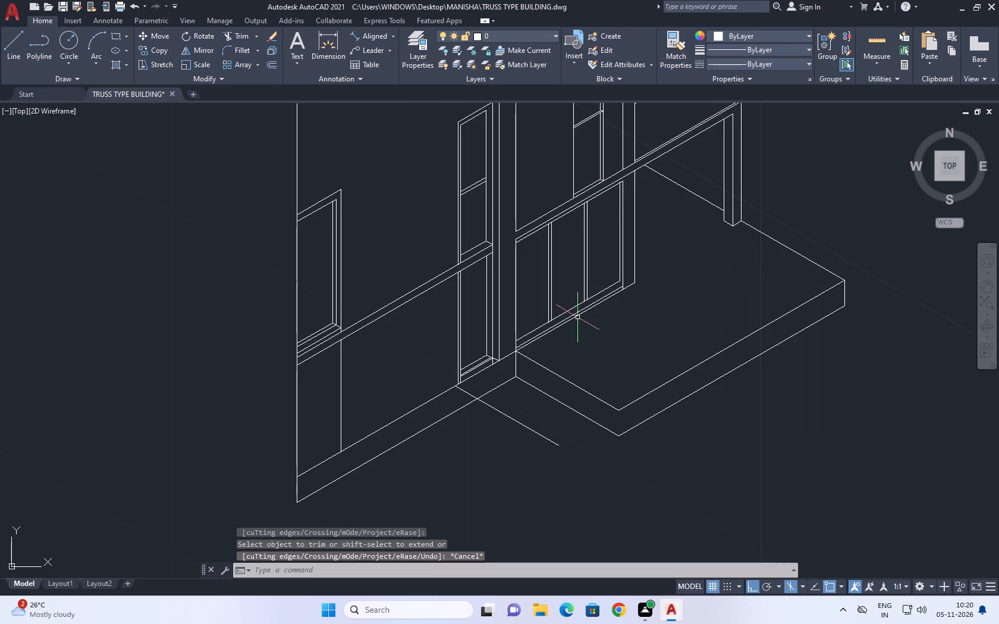
Shorten the vertical edge at the platform's inner corner so its upper end meets the top outline's corner.
{"action": "scroll", "coordinate": [546, 370], "scroll_direction": "up", "scroll_amount": 2}
{"action": "left_click", "coordinate": [461, 278]}
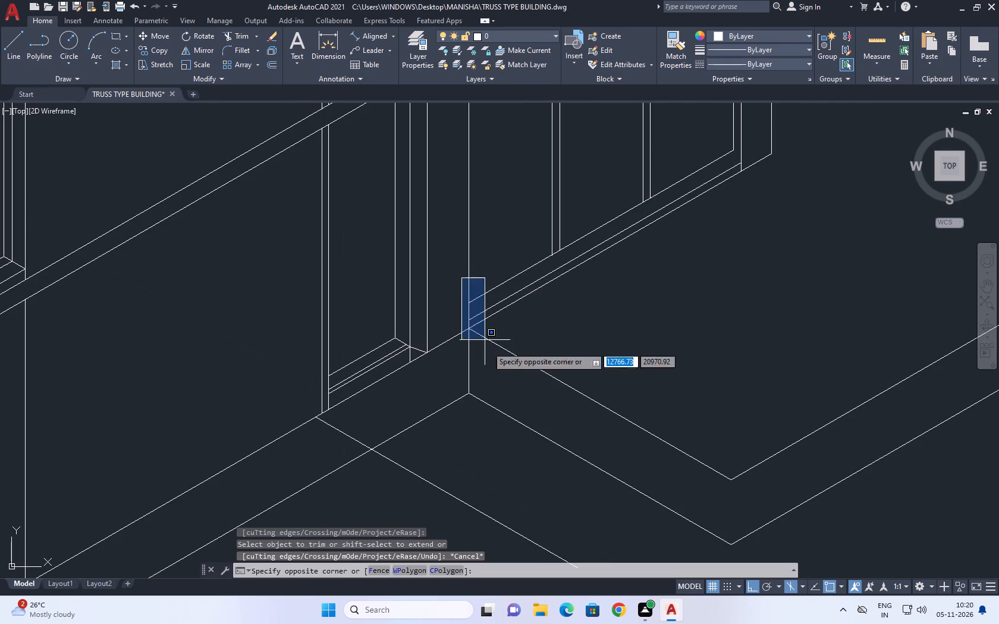
{"action": "left_click", "coordinate": [496, 444]}
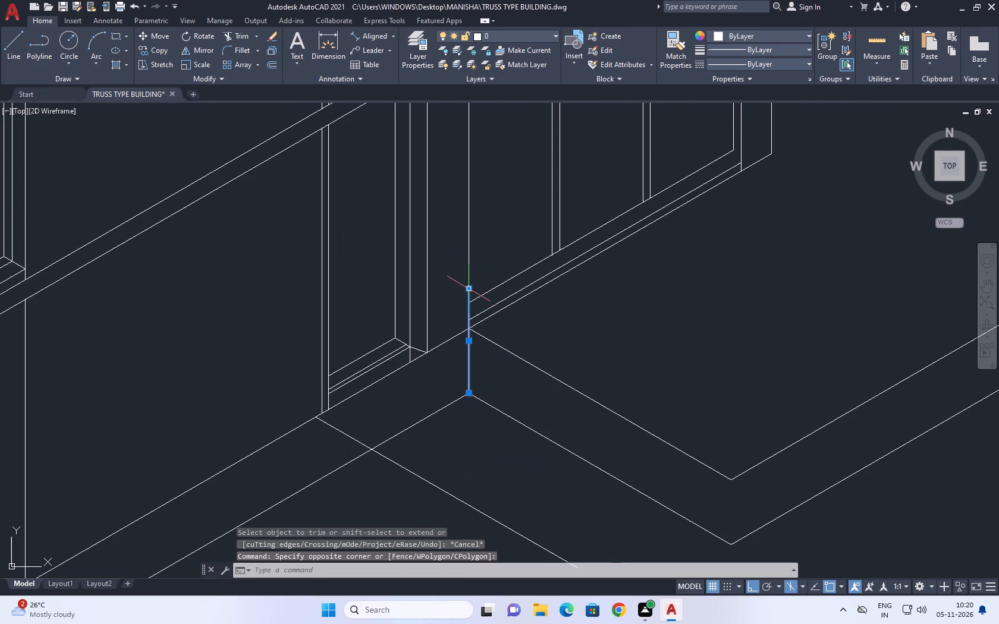
{"action": "left_click", "coordinate": [470, 288]}
{"action": "left_click", "coordinate": [467, 332]}
{"action": "key", "text": "Escape"}
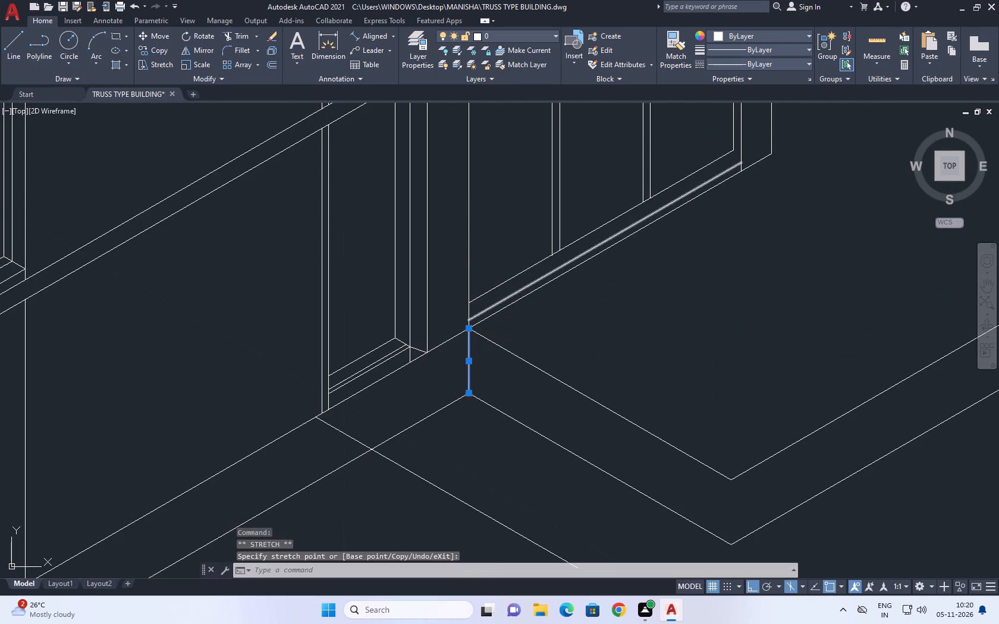
{"action": "left_click", "coordinate": [470, 346]}
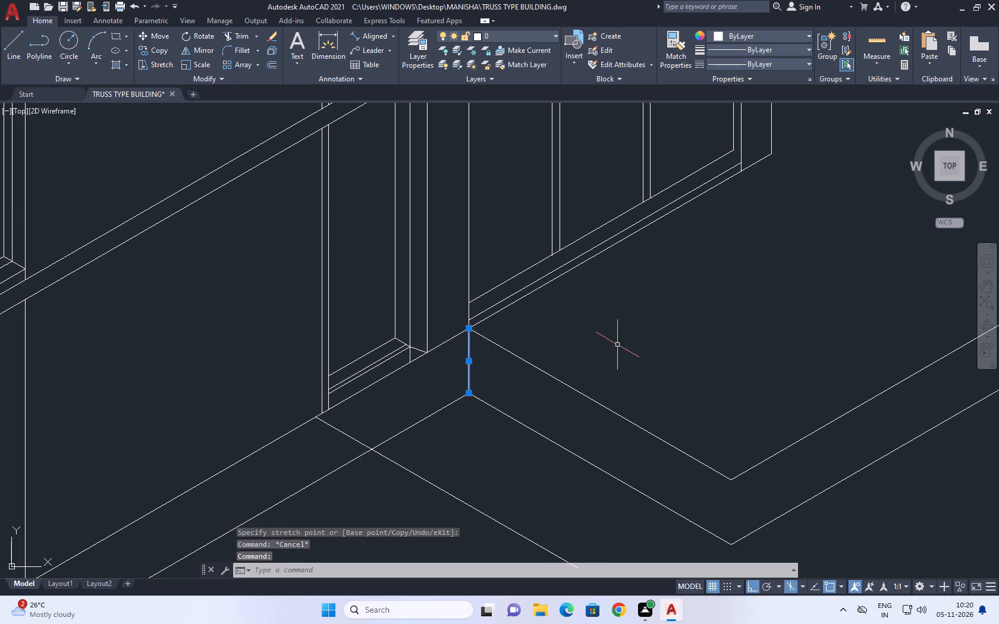
{"action": "key", "text": "Escape"}
Trim away the lower ground line between the outward line beside the narrow door and the platform's vertical edge.
{"action": "middle_click_drag", "start_coordinate": [482, 401], "coordinate": [587, 279]}
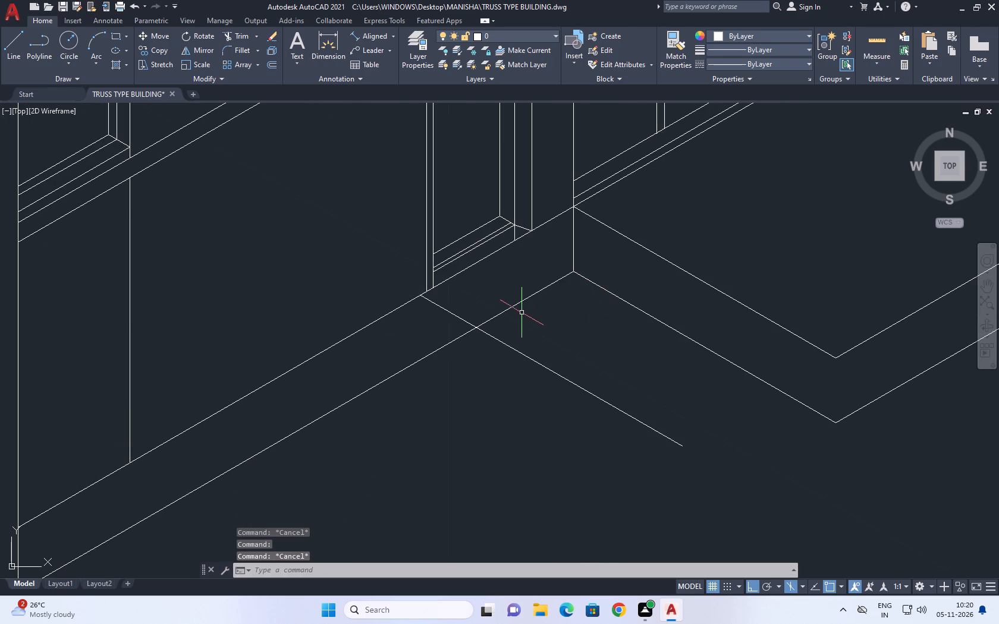
{"action": "type", "text": "TR"}
{"action": "key", "text": "space"}
{"action": "left_click", "coordinate": [520, 308]}
{"action": "left_click", "coordinate": [519, 300]}
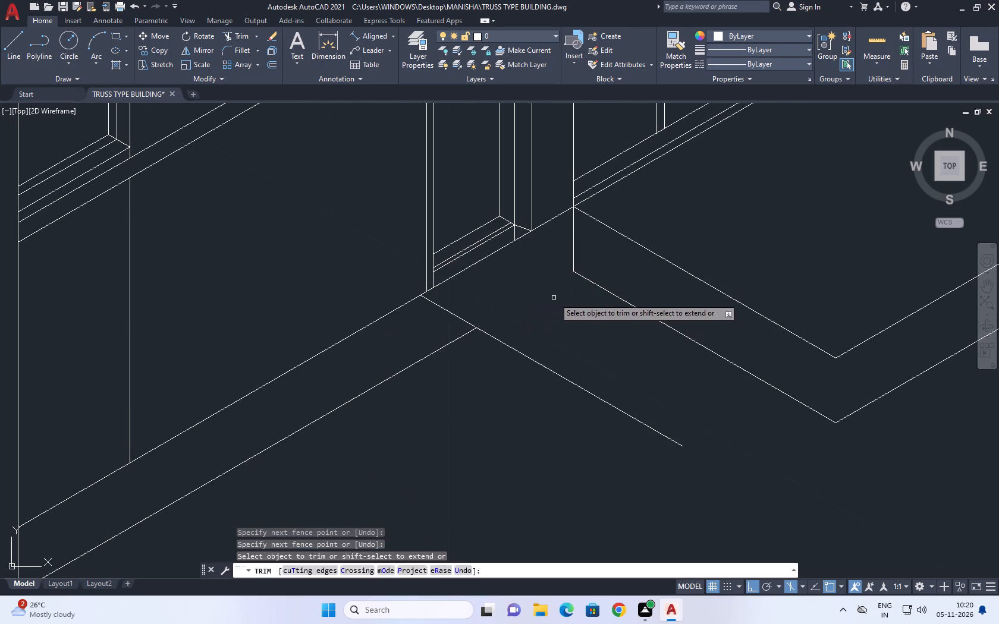
{"action": "key", "text": "Escape"}
Draw an isometric line from the outward line beside the narrow door, parallel to the wall, across the platform's lower and top edges.
{"action": "middle_click_drag", "start_coordinate": [632, 280], "coordinate": [590, 259]}
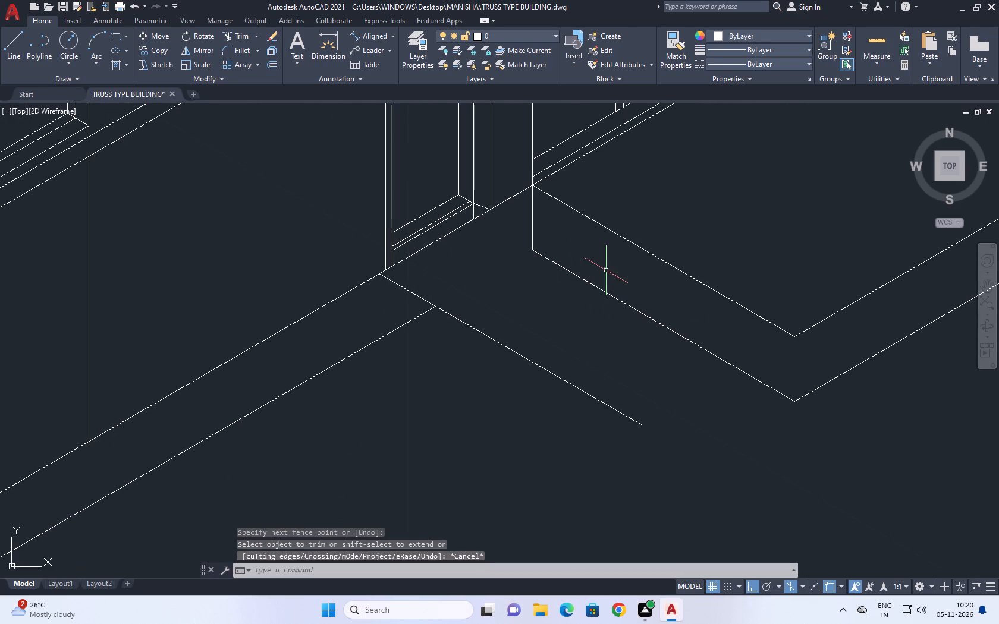
{"action": "middle_click_drag", "start_coordinate": [677, 305], "coordinate": [655, 303]}
{"action": "middle_click_drag", "start_coordinate": [580, 278], "coordinate": [615, 292]}
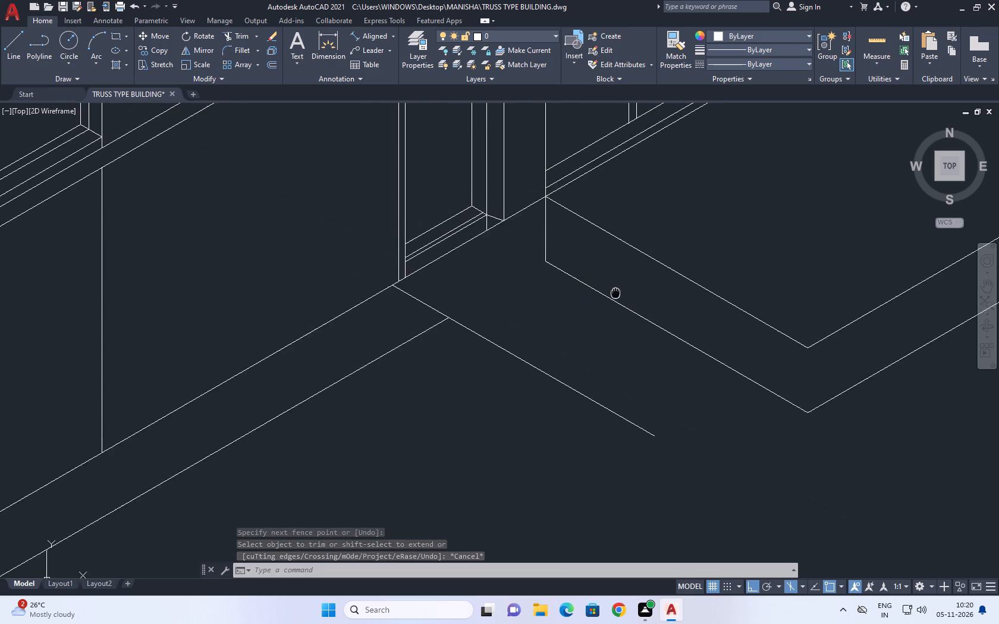
{"action": "middle_click_drag", "start_coordinate": [615, 292], "coordinate": [637, 292]}
{"action": "scroll", "coordinate": [699, 322], "scroll_direction": "down", "scroll_amount": 2}
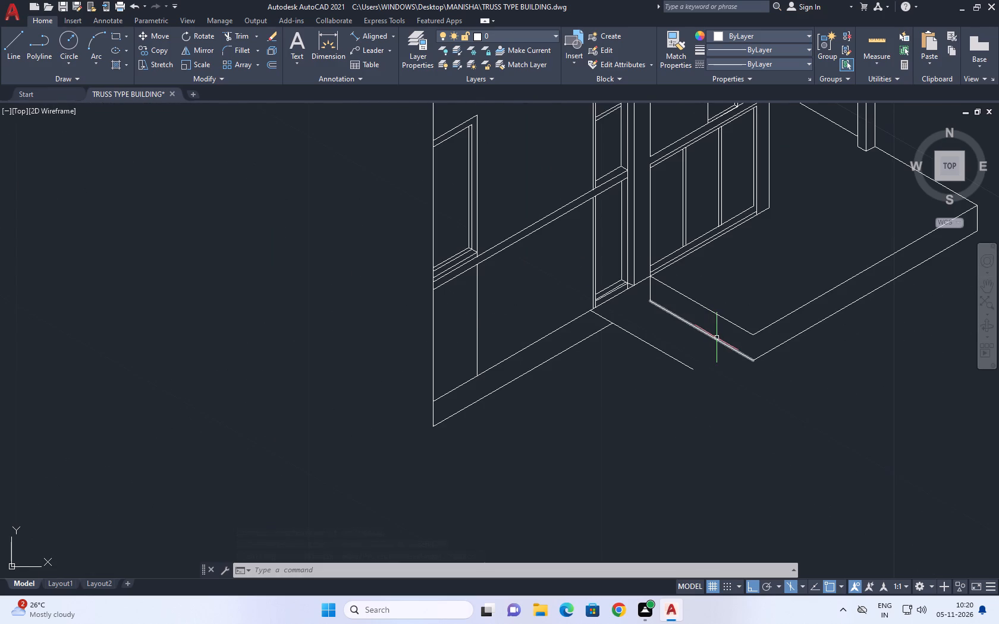
{"action": "middle_click_drag", "start_coordinate": [653, 344], "coordinate": [656, 344]}
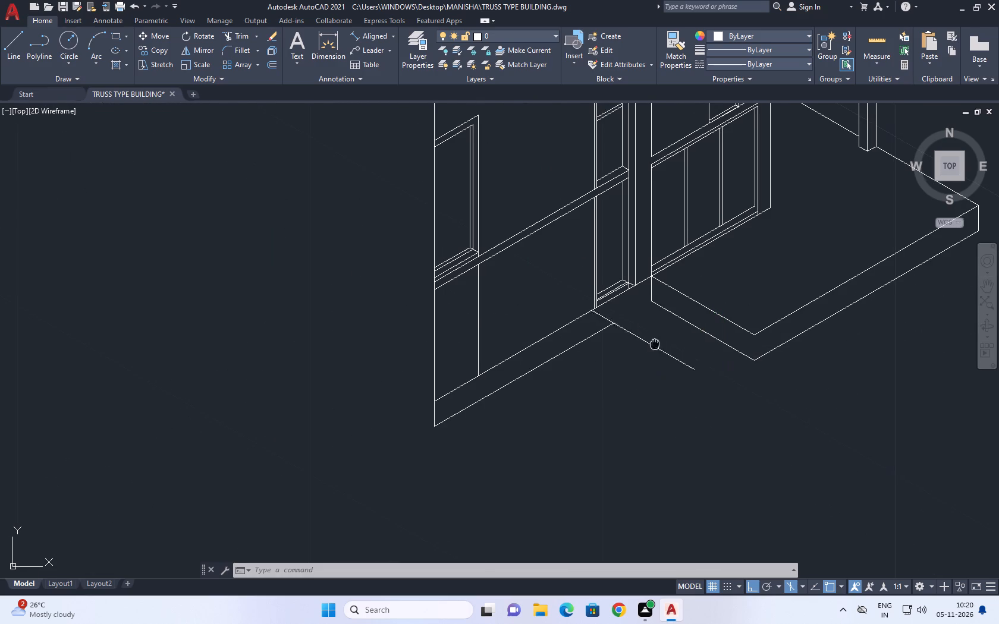
{"action": "middle_click_drag", "start_coordinate": [656, 344], "coordinate": [670, 351]}
{"action": "key", "text": "l"}
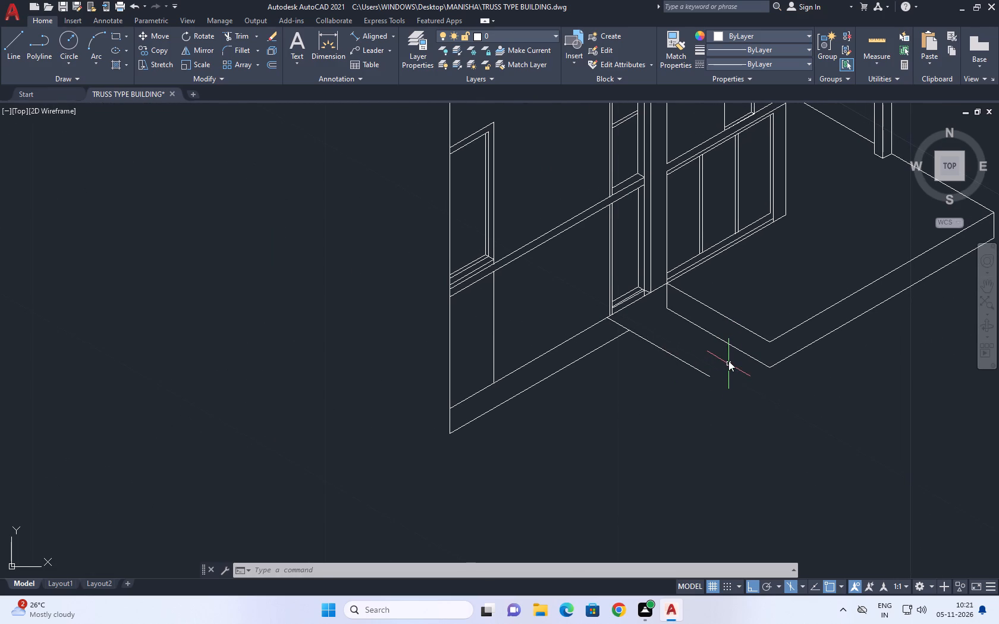
{"action": "key", "text": "space"}
{"action": "middle_click_drag", "start_coordinate": [702, 366], "coordinate": [690, 377]}
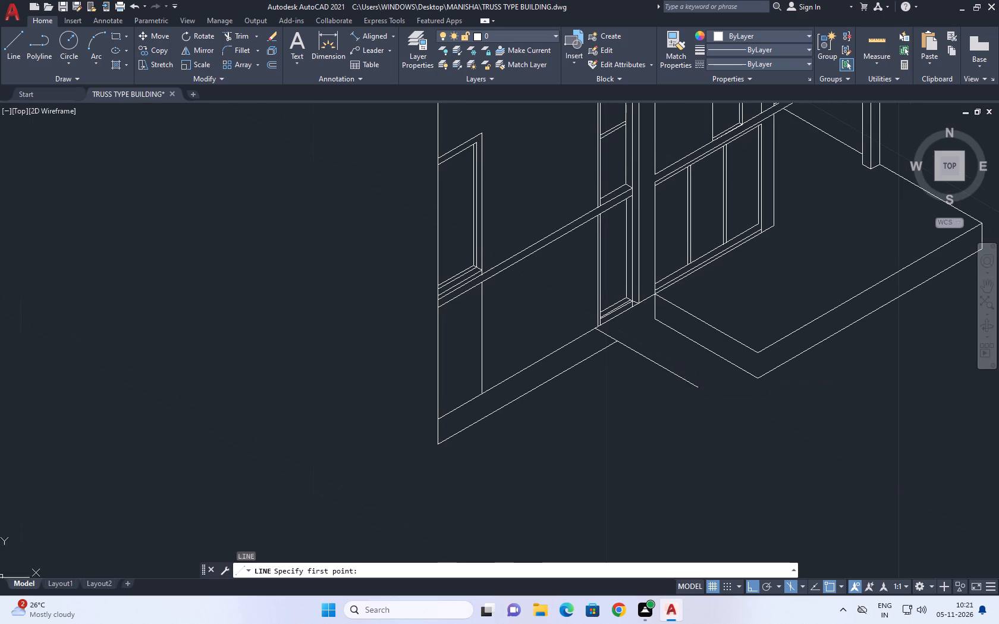
{"action": "left_click", "coordinate": [656, 365]}
{"action": "scroll", "coordinate": [722, 329], "scroll_direction": "up", "scroll_amount": 2}
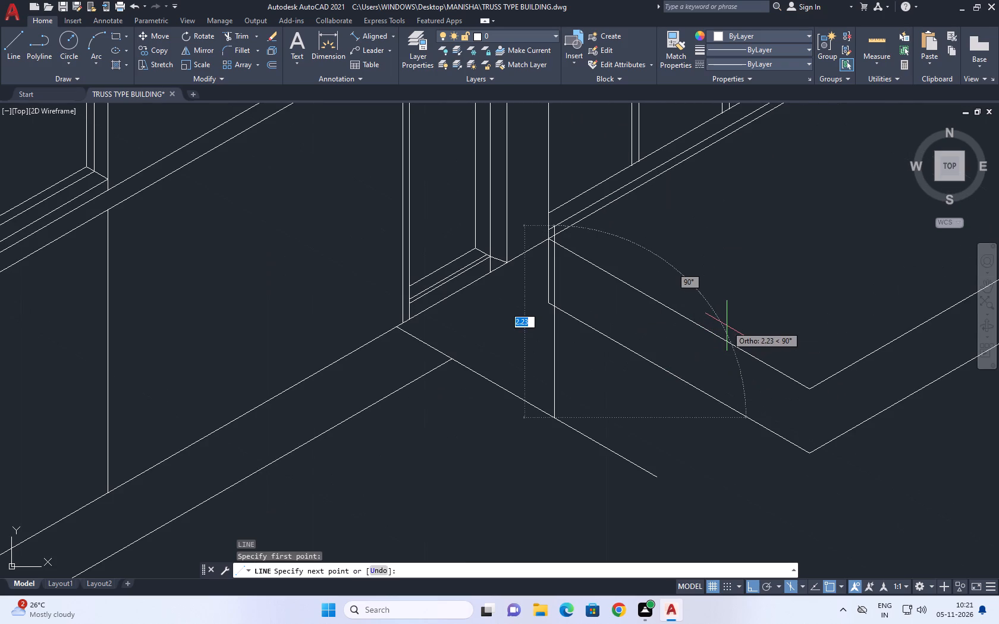
{"action": "key", "text": "F5"}
{"action": "left_click", "coordinate": [743, 316]}
{"action": "key", "text": "Escape"}
{"action": "middle_click_drag", "start_coordinate": [692, 343], "coordinate": [713, 329]}
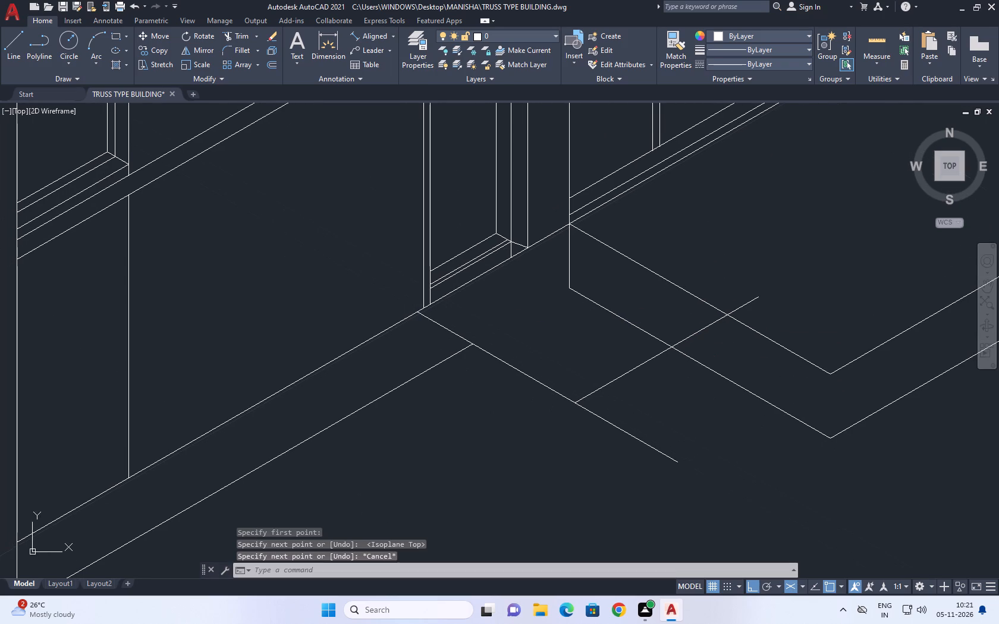
Trim the new line's overhang past the platform's top outline and the platform's lower and inner vertical edges behind the projection.
{"action": "type", "text": "TR"}
{"action": "key", "text": "space"}
{"action": "left_click", "coordinate": [758, 294]}
{"action": "left_click", "coordinate": [727, 292]}
{"action": "left_click", "coordinate": [739, 299]}
{"action": "left_click", "coordinate": [764, 312]}
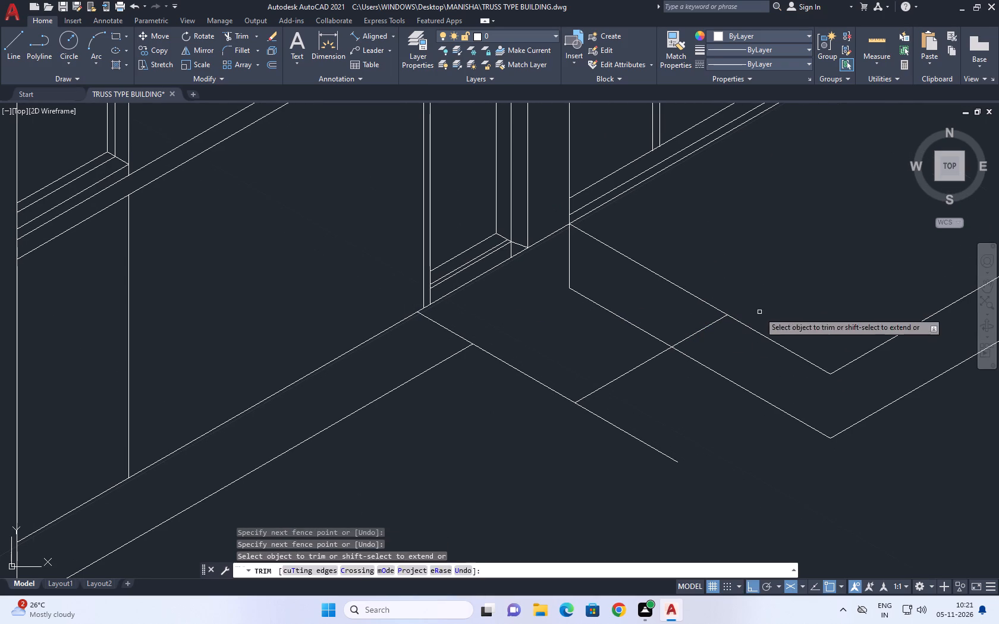
{"action": "left_click_drag", "start_coordinate": [626, 301], "coordinate": [626, 308]}
{"action": "left_click", "coordinate": [608, 332]}
{"action": "left_click", "coordinate": [592, 273]}
{"action": "left_click", "coordinate": [539, 276]}
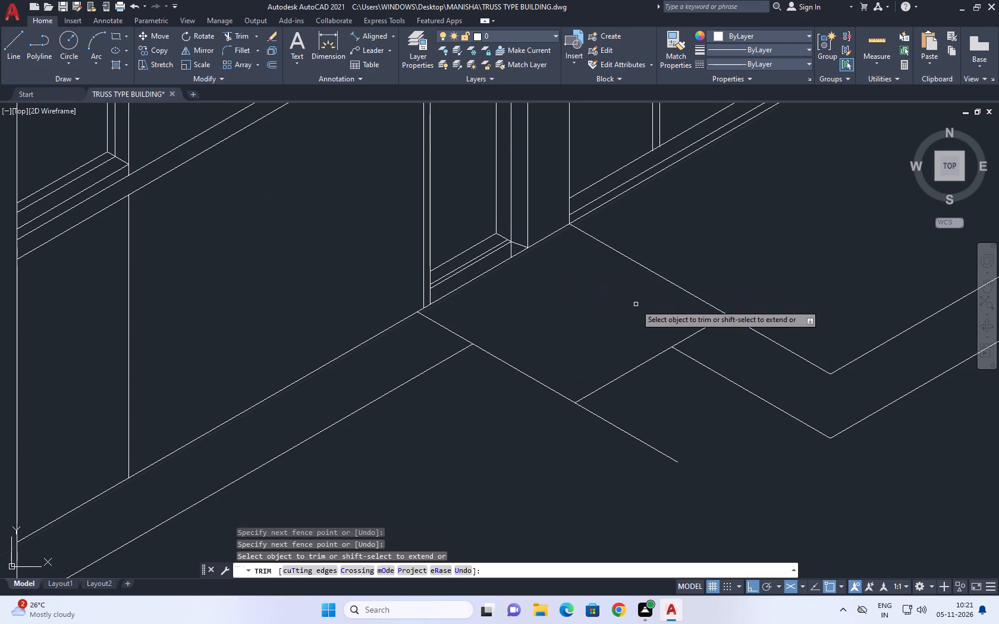
{"action": "middle_click_drag", "start_coordinate": [636, 304], "coordinate": [641, 311]}
{"action": "middle_click_drag", "start_coordinate": [665, 326], "coordinate": [670, 265]}
{"action": "key", "text": "Escape"}
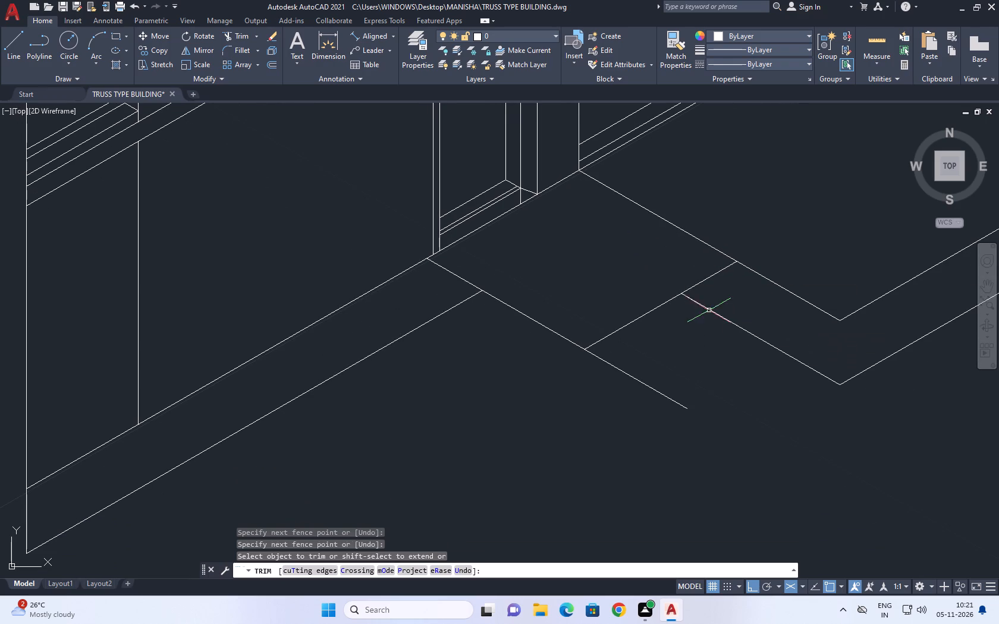
Draw the vertical edge down from where the projection meets the platform's top outline, and trim it and the platform's lower edge to their crossing.
{"action": "type", "text": "L"}
{"action": "key", "text": "space"}
{"action": "left_click", "coordinate": [735, 263]}
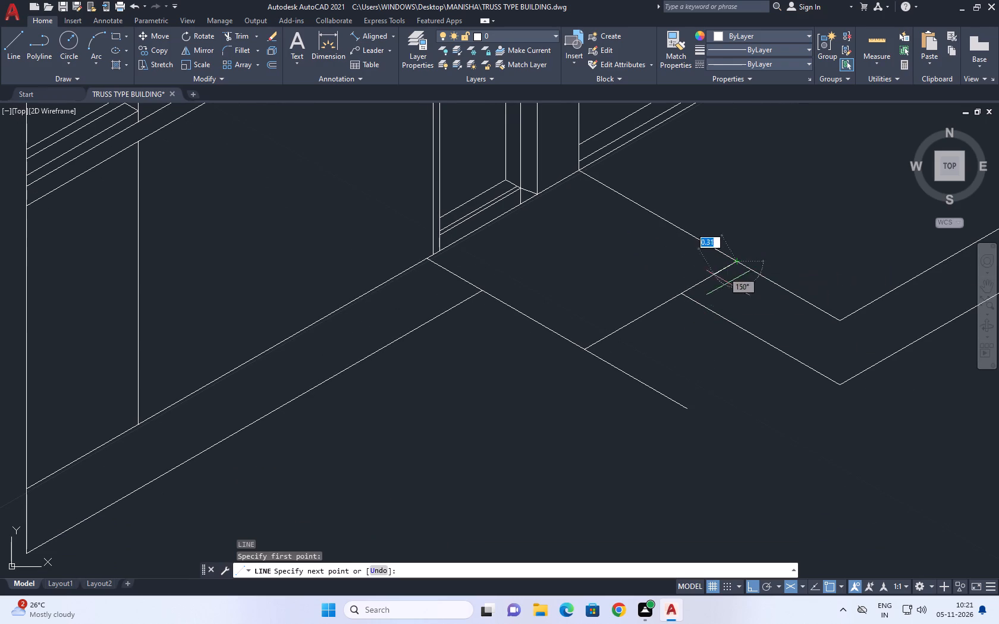
{"action": "key", "text": "F5"}
{"action": "left_click", "coordinate": [732, 348]}
{"action": "key", "text": "Escape"}
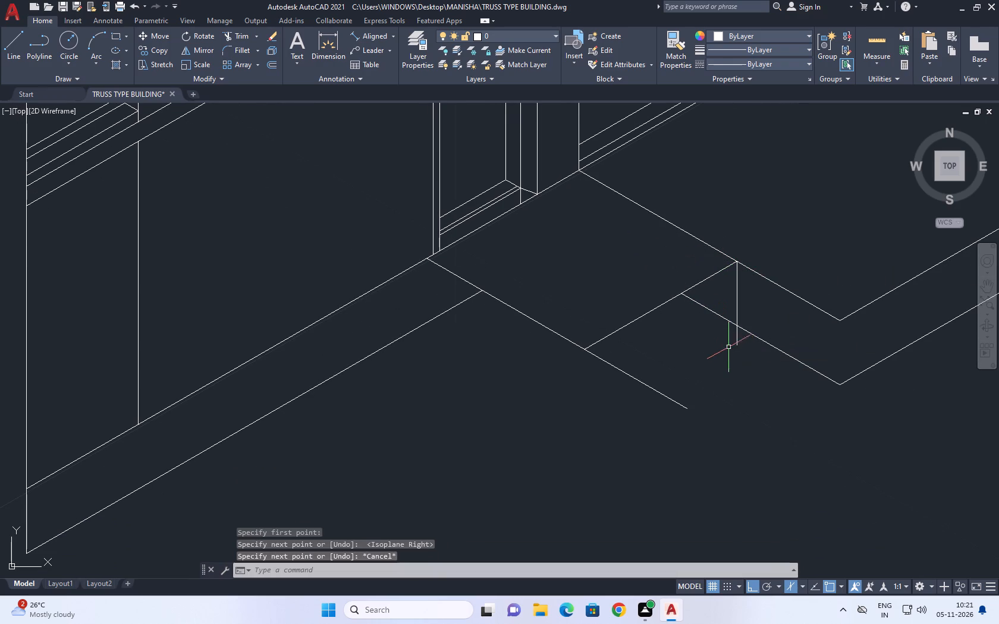
{"action": "type", "text": "TR"}
{"action": "key", "text": "space"}
{"action": "left_click", "coordinate": [717, 313]}
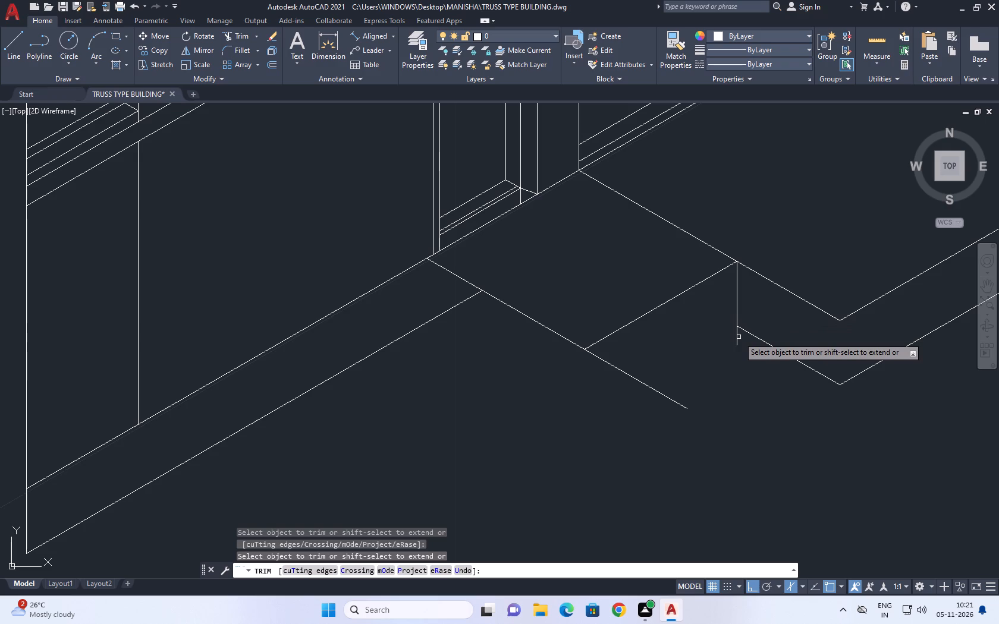
{"action": "left_click", "coordinate": [739, 337]}
{"action": "key", "text": "Escape"}
{"action": "middle_click", "coordinate": [695, 352]}
Draw the projection's lower front edge from the bottom of the new vertical edge, parallel to its top front edge and past the outward line.
{"action": "type", "text": "L"}
{"action": "key", "text": "space"}
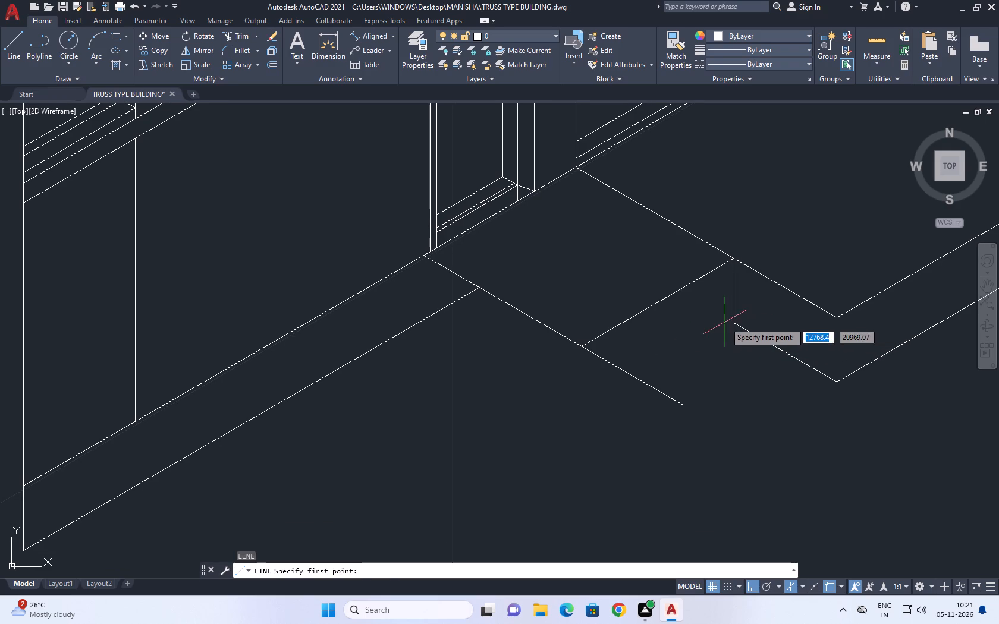
{"action": "left_click", "coordinate": [733, 323]}
{"action": "left_click", "coordinate": [550, 415]}
{"action": "key", "text": "Escape"}
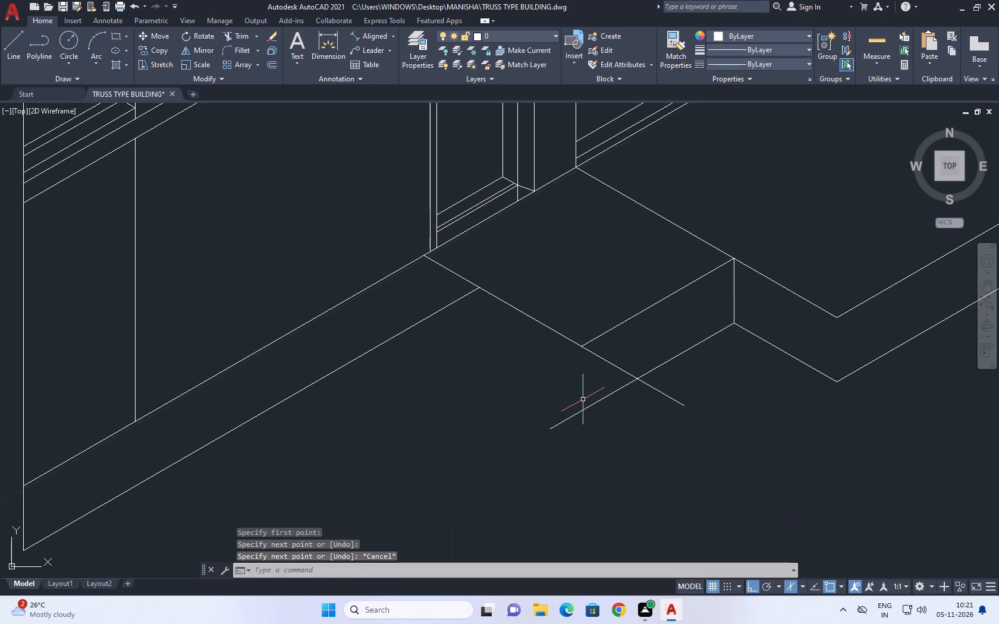
Trim the outward line's overhang back to the projection's top front corner.
{"action": "type", "text": "TR"}
{"action": "key", "text": "space"}
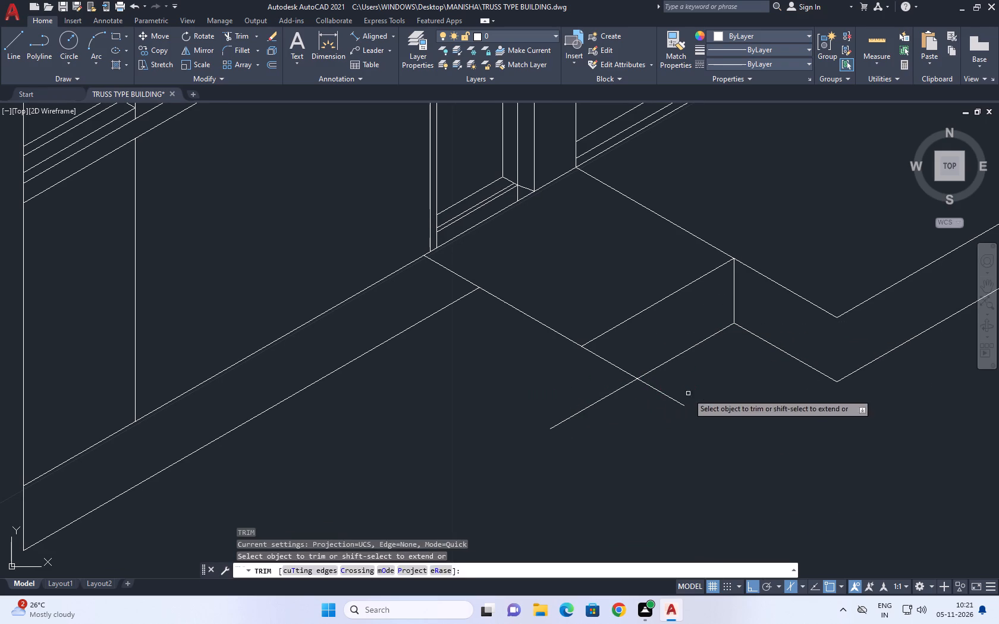
{"action": "left_click", "coordinate": [688, 393]}
{"action": "left_click", "coordinate": [632, 421]}
{"action": "left_click", "coordinate": [611, 368]}
{"action": "left_click", "coordinate": [620, 358]}
{"action": "key", "text": "Escape"}
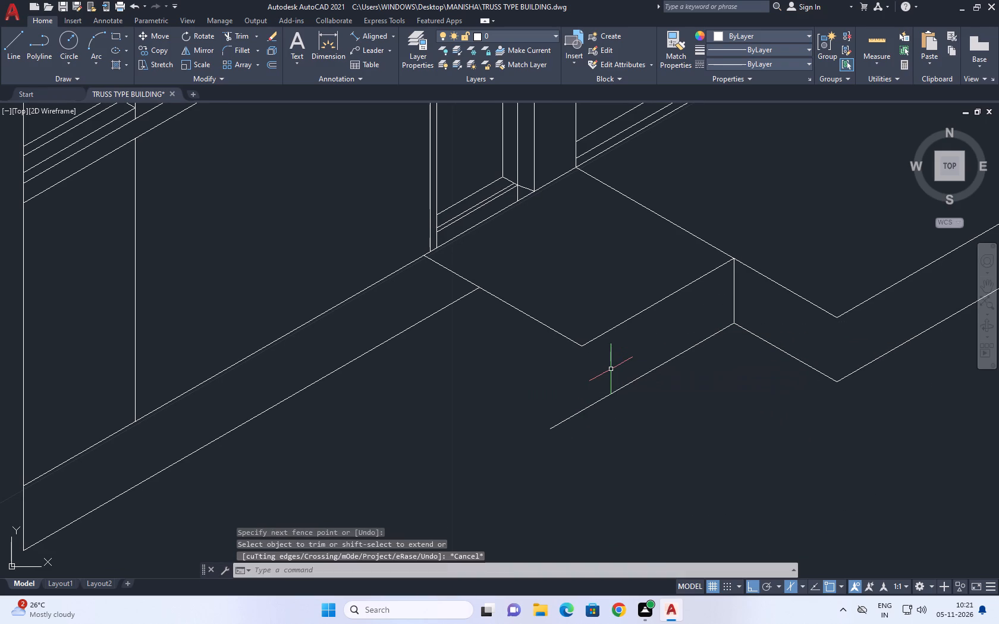
Draw the vertical edge down from the projection's top front corner and trim it and the lower front edge to their crossing.
{"action": "key", "text": "l"}
{"action": "key", "text": "space"}
{"action": "left_click", "coordinate": [582, 346]}
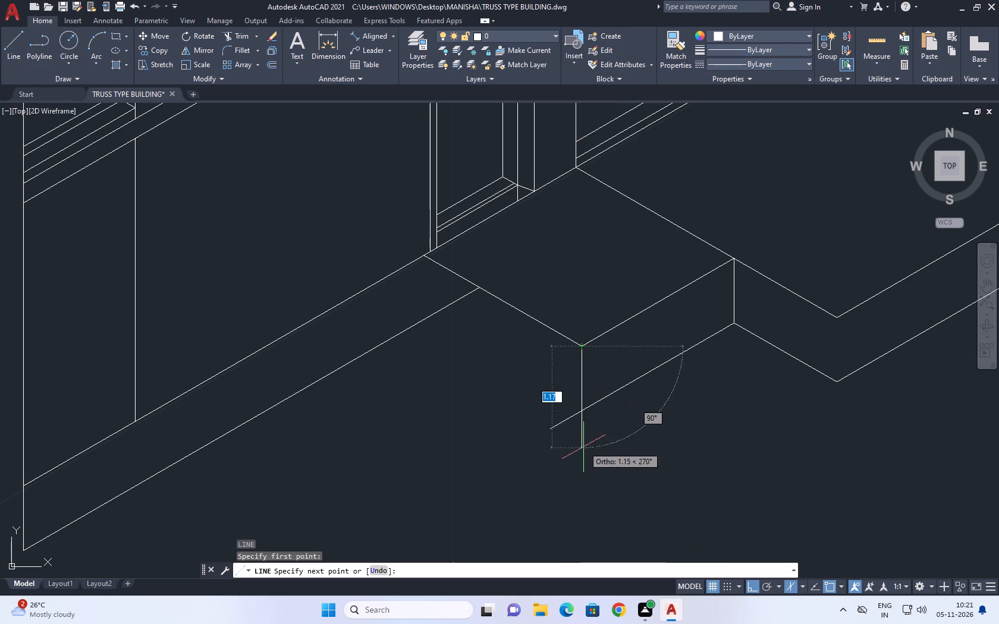
{"action": "left_click", "coordinate": [580, 453]}
{"action": "key", "text": "Escape"}
{"action": "key", "text": "t"}
{"action": "key", "text": "r"}
{"action": "key", "text": "space"}
{"action": "left_click", "coordinate": [625, 436]}
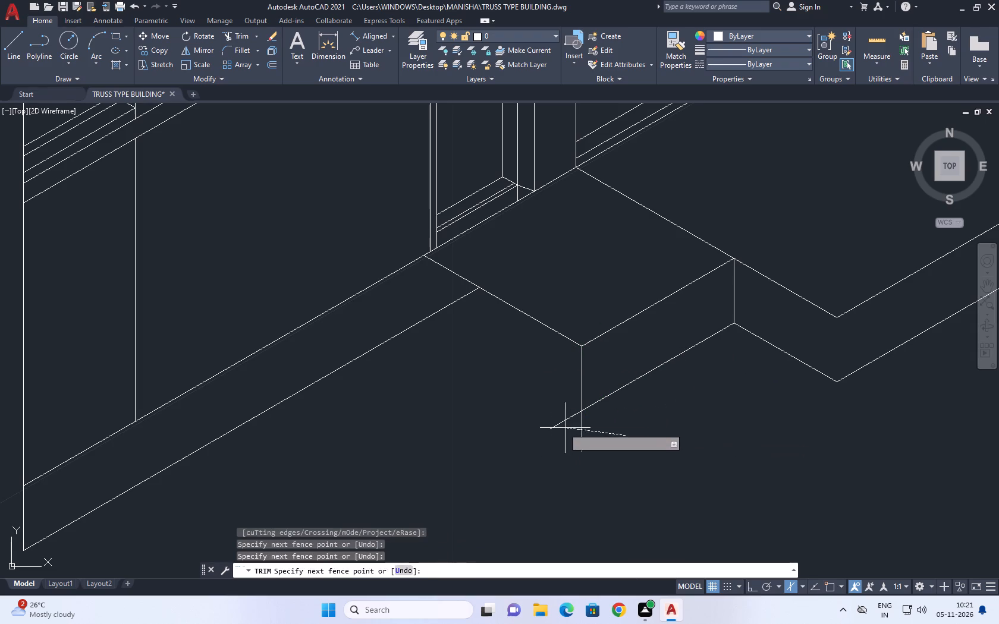
{"action": "left_click", "coordinate": [524, 405]}
{"action": "key", "text": "Escape"}
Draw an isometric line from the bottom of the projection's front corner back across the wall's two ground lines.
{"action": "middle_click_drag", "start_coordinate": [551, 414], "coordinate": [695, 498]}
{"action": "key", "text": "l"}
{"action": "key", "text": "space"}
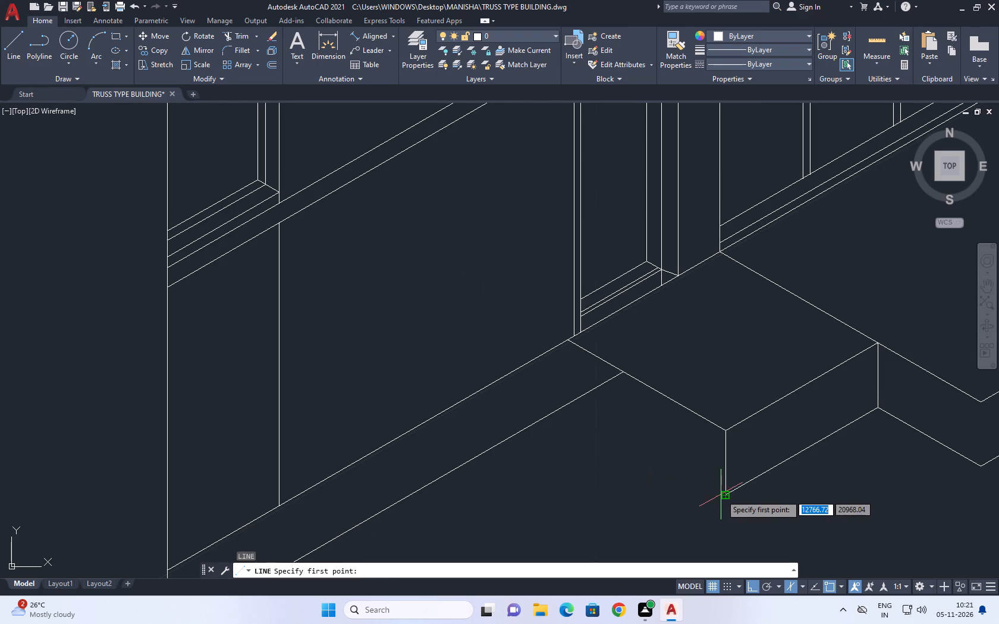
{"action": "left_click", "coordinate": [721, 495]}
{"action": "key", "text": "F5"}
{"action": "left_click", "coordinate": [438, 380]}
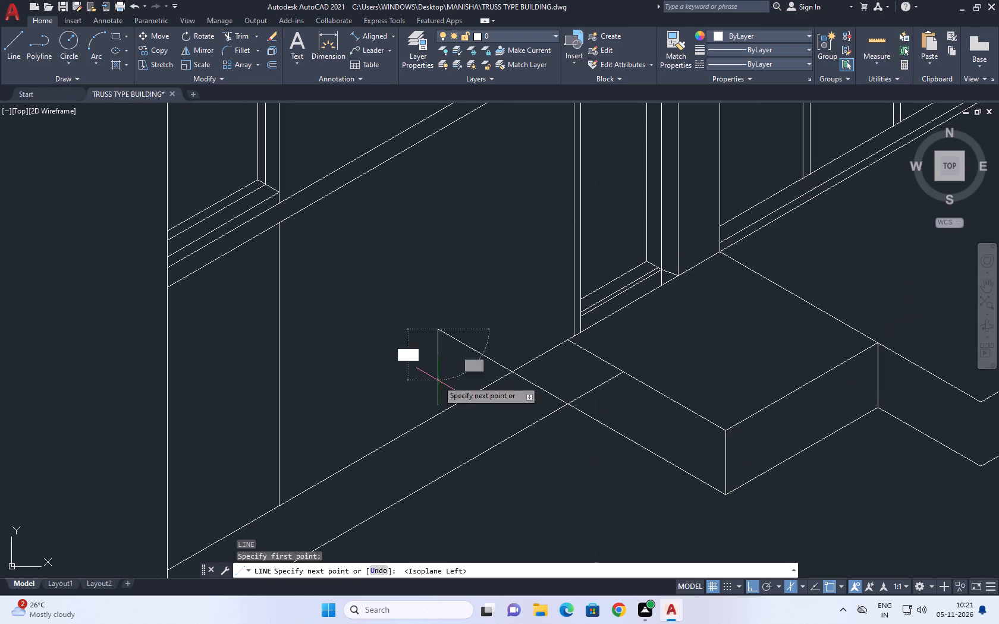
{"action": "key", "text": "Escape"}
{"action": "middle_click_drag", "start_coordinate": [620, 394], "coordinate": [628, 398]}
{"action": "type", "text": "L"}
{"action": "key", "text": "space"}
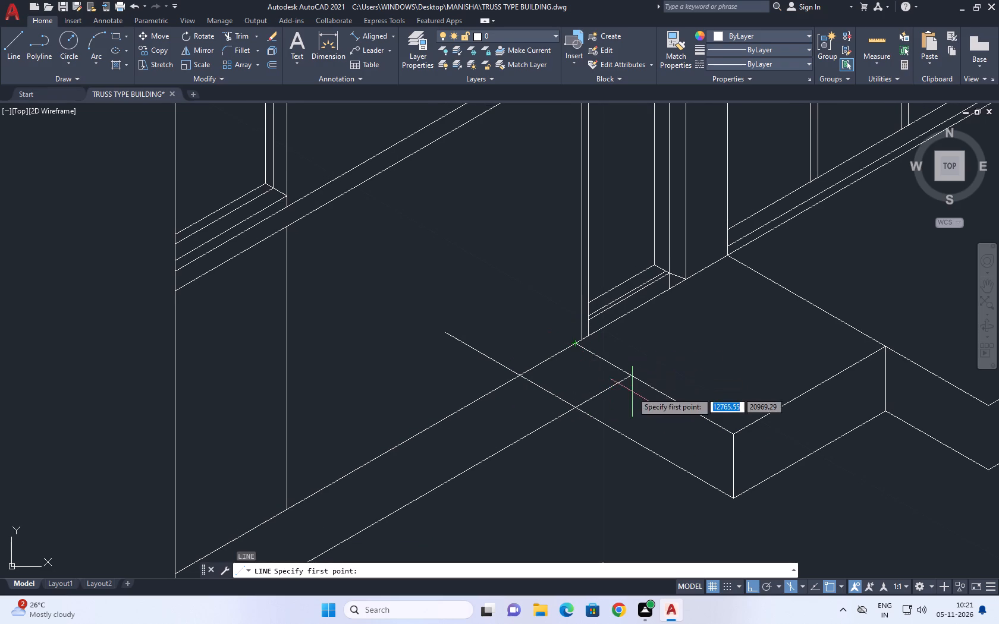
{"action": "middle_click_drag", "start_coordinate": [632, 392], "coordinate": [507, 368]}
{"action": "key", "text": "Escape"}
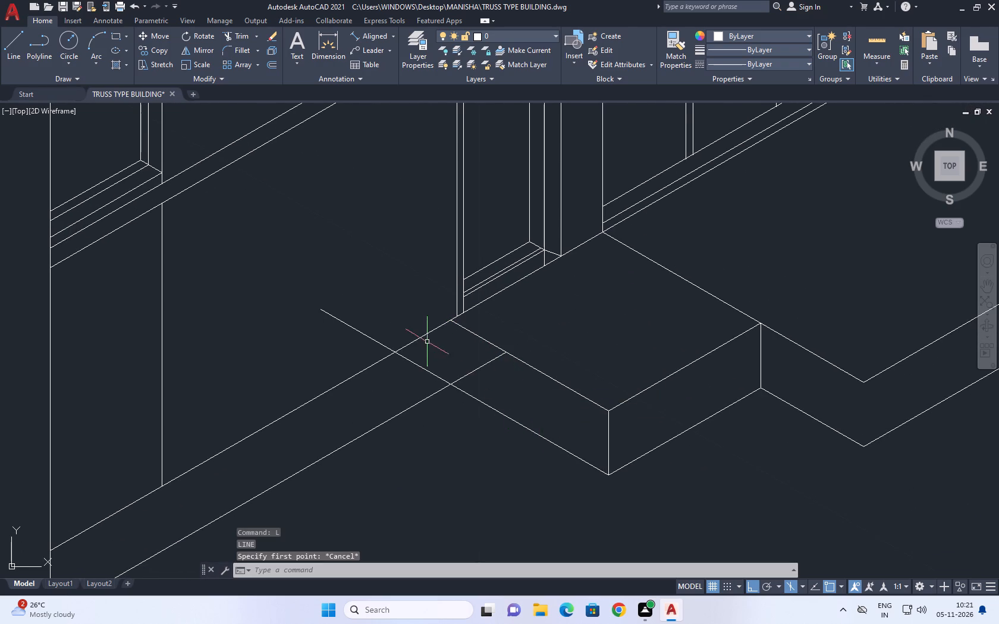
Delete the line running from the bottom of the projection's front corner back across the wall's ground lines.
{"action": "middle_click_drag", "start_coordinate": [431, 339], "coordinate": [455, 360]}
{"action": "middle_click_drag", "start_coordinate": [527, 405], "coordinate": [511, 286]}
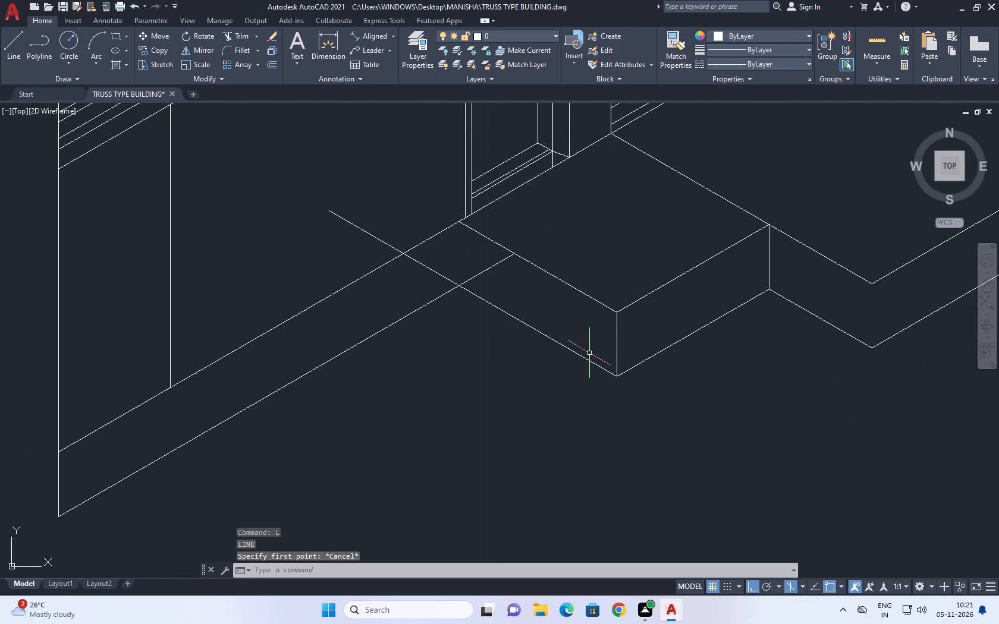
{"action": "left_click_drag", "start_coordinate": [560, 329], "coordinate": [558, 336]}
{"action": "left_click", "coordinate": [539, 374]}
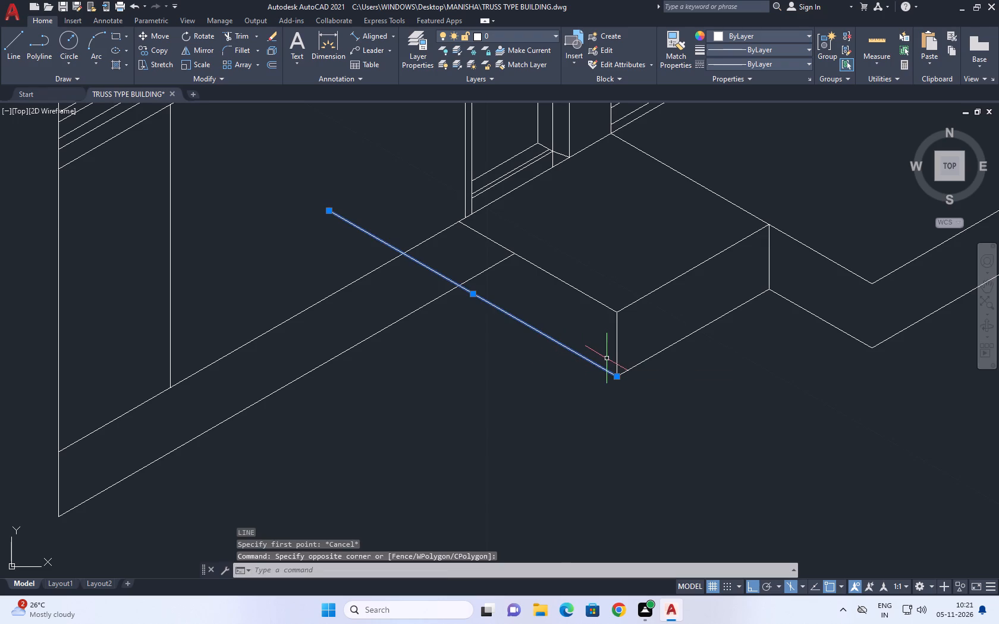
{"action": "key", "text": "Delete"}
Draw a 0.12 vertical drop from the projection's wall corner and a line parallel to its top side edge past the front vertical edge.
{"action": "middle_click_drag", "start_coordinate": [451, 274], "coordinate": [457, 285]}
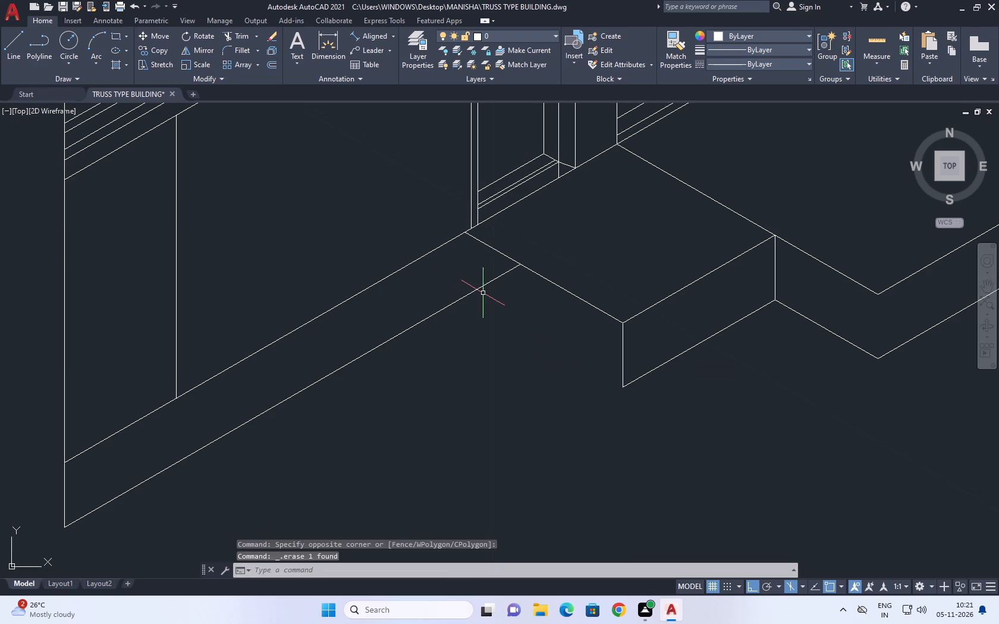
{"action": "middle_click_drag", "start_coordinate": [483, 293], "coordinate": [490, 298]}
{"action": "key", "text": "l"}
{"action": "key", "text": "space"}
{"action": "scroll", "coordinate": [473, 239], "scroll_direction": "up", "scroll_amount": 2}
{"action": "left_click", "coordinate": [467, 237]}
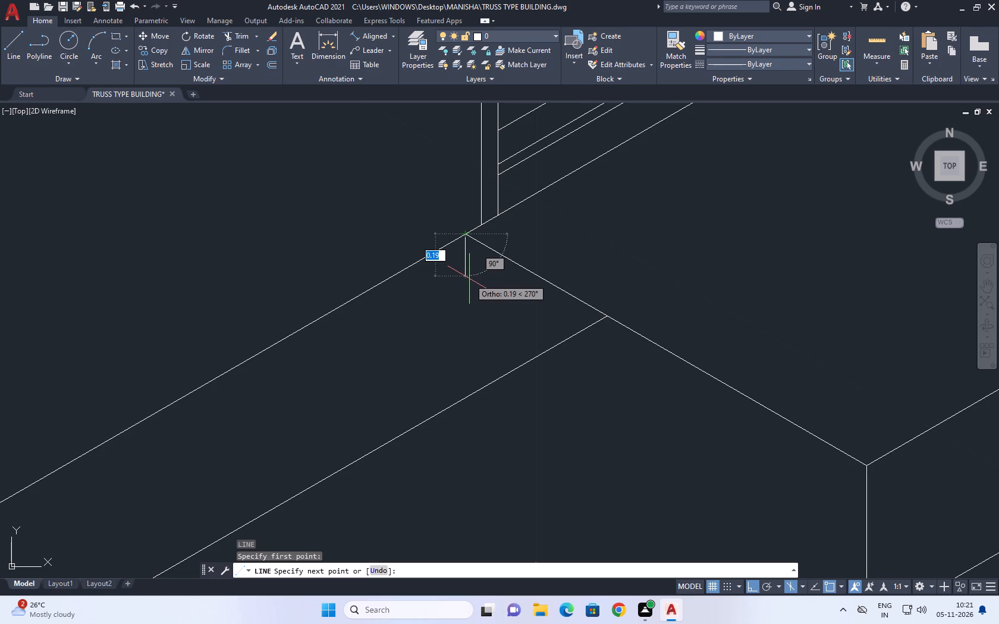
{"action": "type", "text": "0."}
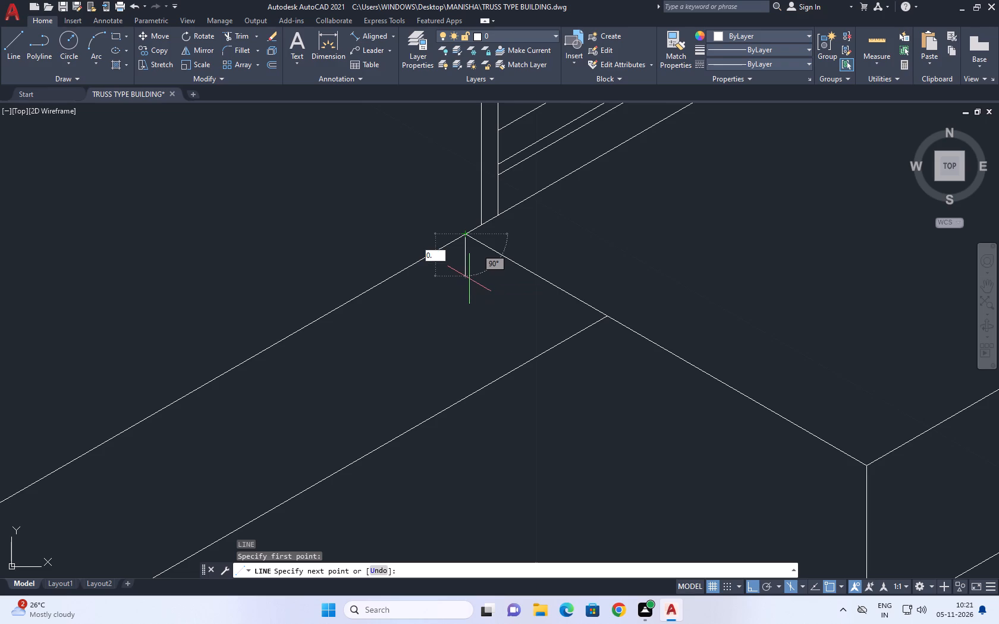
{"action": "type", "text": "12"}
{"action": "key", "text": "Return"}
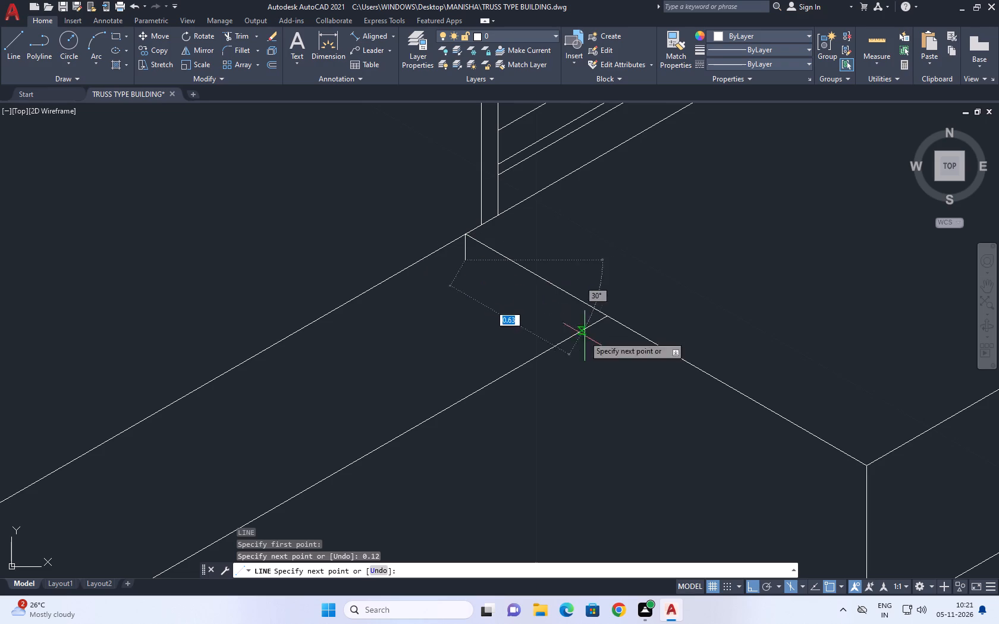
{"action": "middle_click_drag", "start_coordinate": [593, 348], "coordinate": [527, 274]}
{"action": "left_click", "coordinate": [820, 433]}
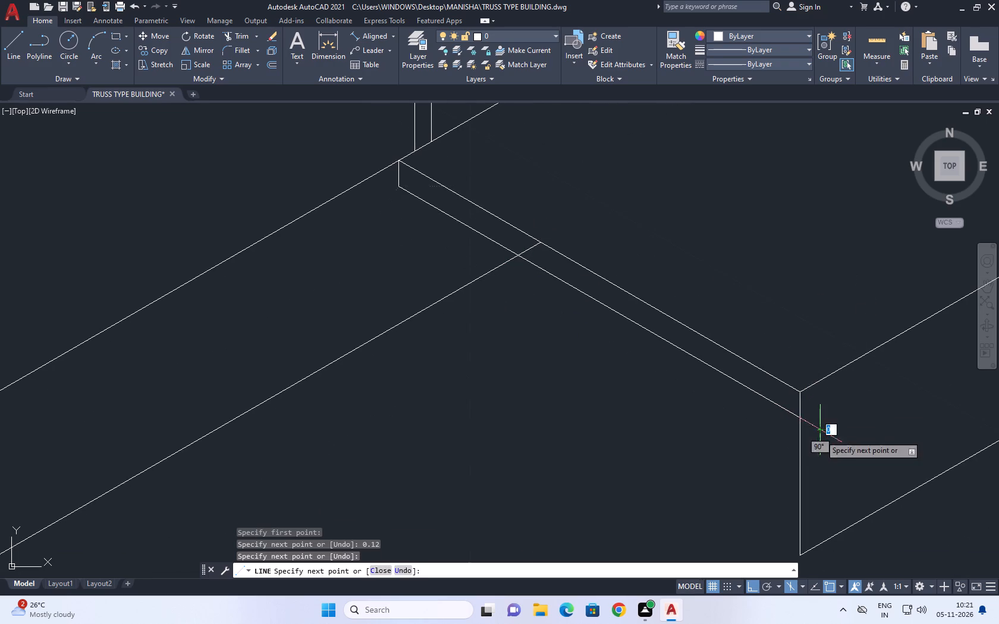
{"action": "key", "text": "Escape"}
Trim the parallel line's overhang at the front vertical edge and the wall's lower ground line between the projection's two side lines.
{"action": "middle_click_drag", "start_coordinate": [797, 417], "coordinate": [753, 342]}
{"action": "type", "text": "TR"}
{"action": "key", "text": "space"}
{"action": "left_click", "coordinate": [764, 356]}
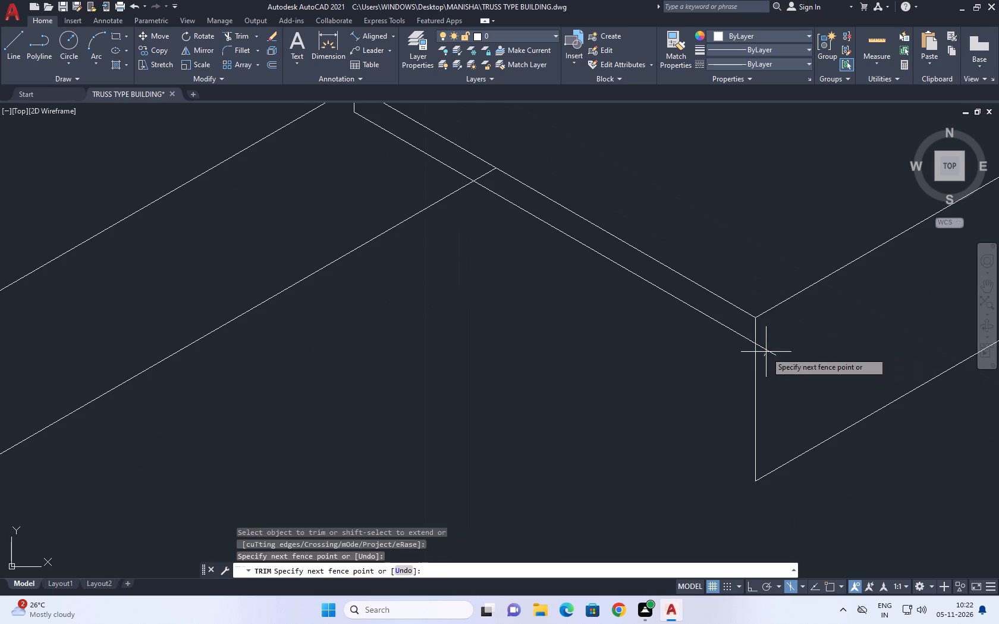
{"action": "left_click", "coordinate": [767, 335]}
{"action": "left_click", "coordinate": [485, 173]}
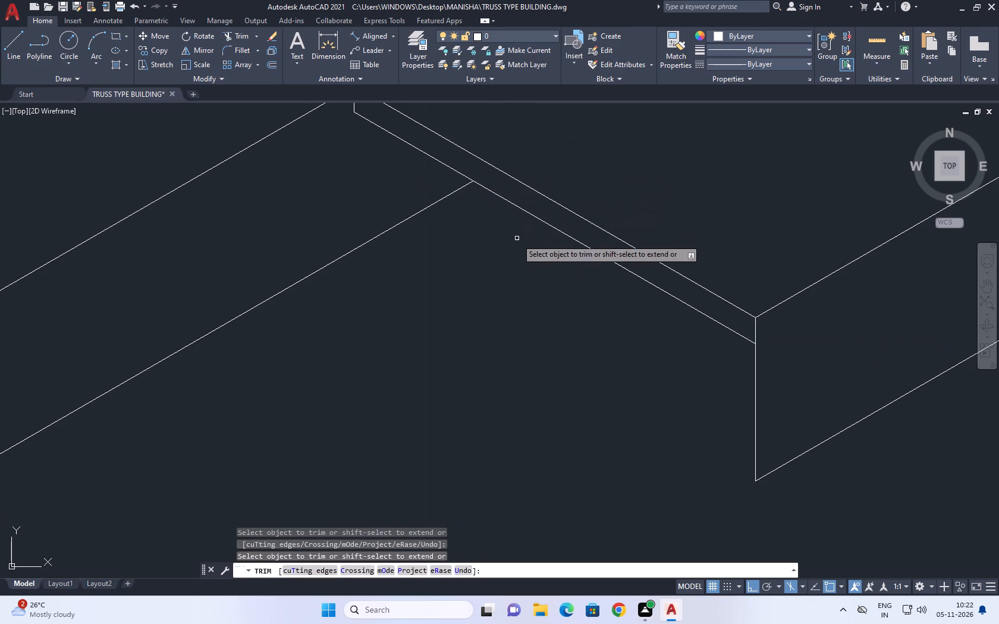
{"action": "middle_click_drag", "start_coordinate": [525, 248], "coordinate": [557, 288]}
{"action": "key", "text": "Escape"}
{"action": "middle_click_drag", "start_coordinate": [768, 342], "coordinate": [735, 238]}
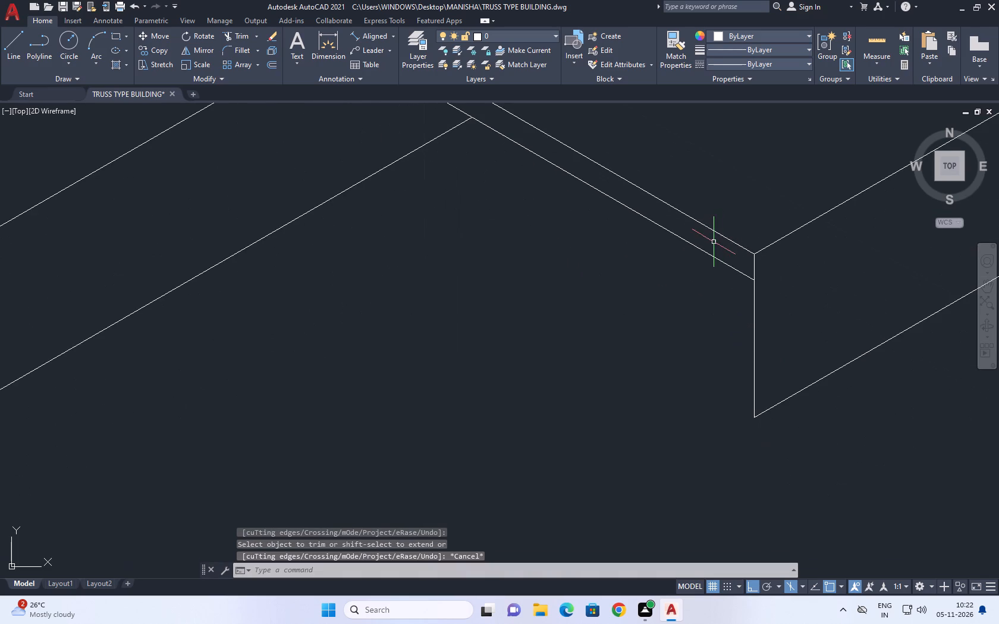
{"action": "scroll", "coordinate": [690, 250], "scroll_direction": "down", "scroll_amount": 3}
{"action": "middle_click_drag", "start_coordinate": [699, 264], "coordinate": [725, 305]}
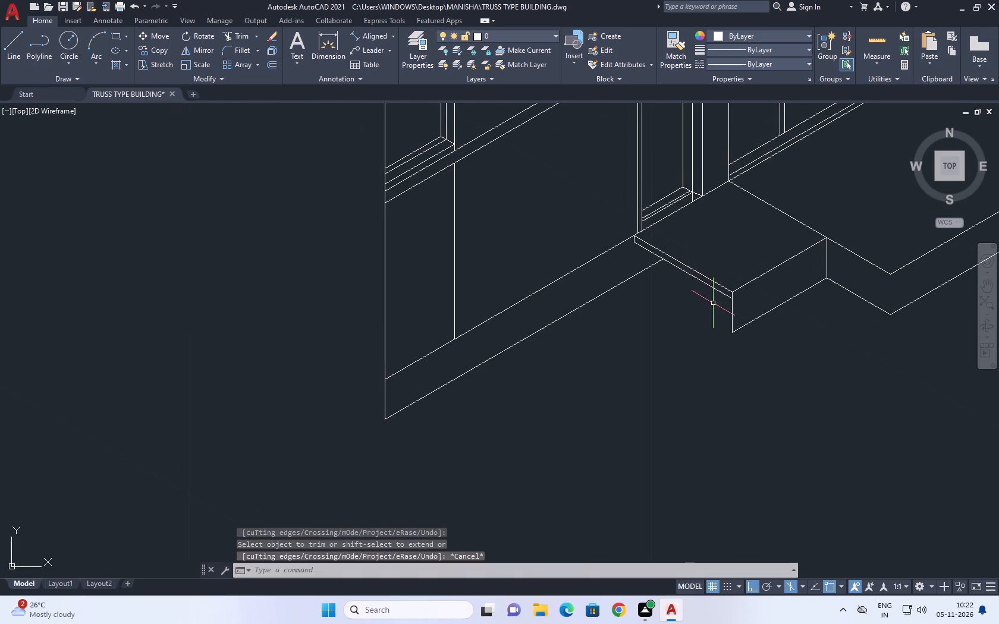
Draw a 0.12 tread line outward from the slab edge's bottom front corner, continuing with an isometric line parallel to the slab edge back toward the wall.
{"action": "key", "text": "l"}
{"action": "key", "text": "space"}
{"action": "scroll", "coordinate": [727, 305], "scroll_direction": "up", "scroll_amount": 2}
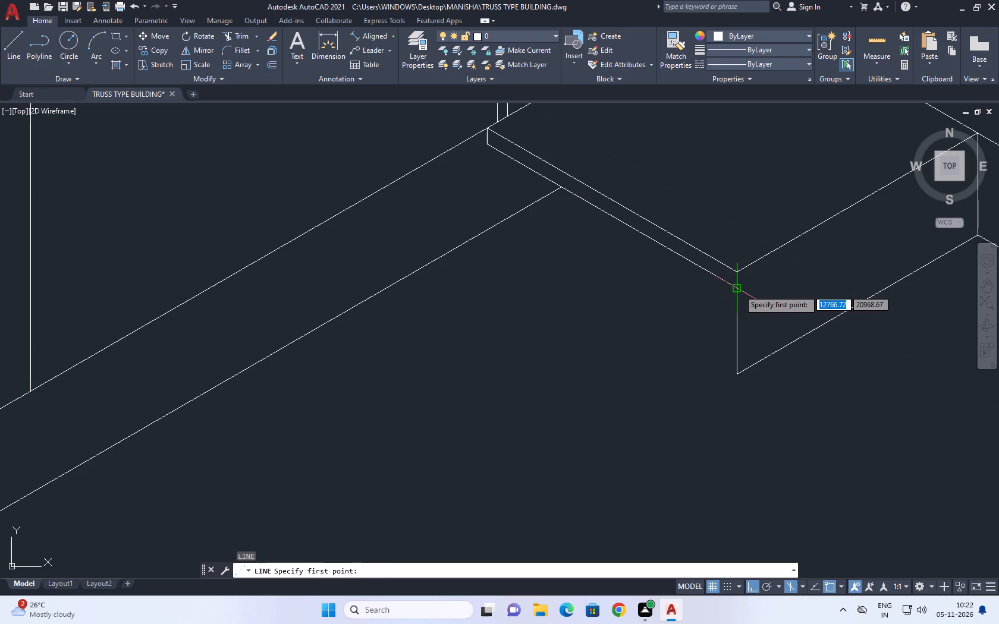
{"action": "left_click", "coordinate": [739, 289]}
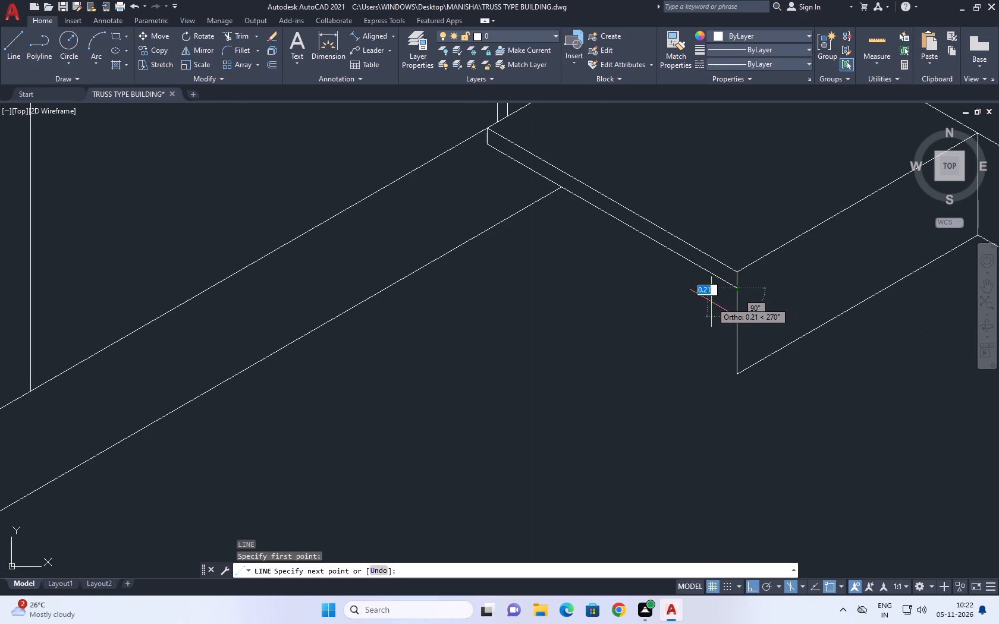
{"action": "key", "text": "F5"}
{"action": "type", "text": "0.12"}
{"action": "key", "text": "Return"}
{"action": "middle_click_drag", "start_coordinate": [527, 229], "coordinate": [534, 238]}
{"action": "scroll", "coordinate": [453, 140], "scroll_direction": "up", "scroll_amount": 1}
{"action": "middle_click_drag", "start_coordinate": [454, 144], "coordinate": [486, 207]}
{"action": "scroll", "coordinate": [532, 238], "scroll_direction": "up", "scroll_amount": 1}
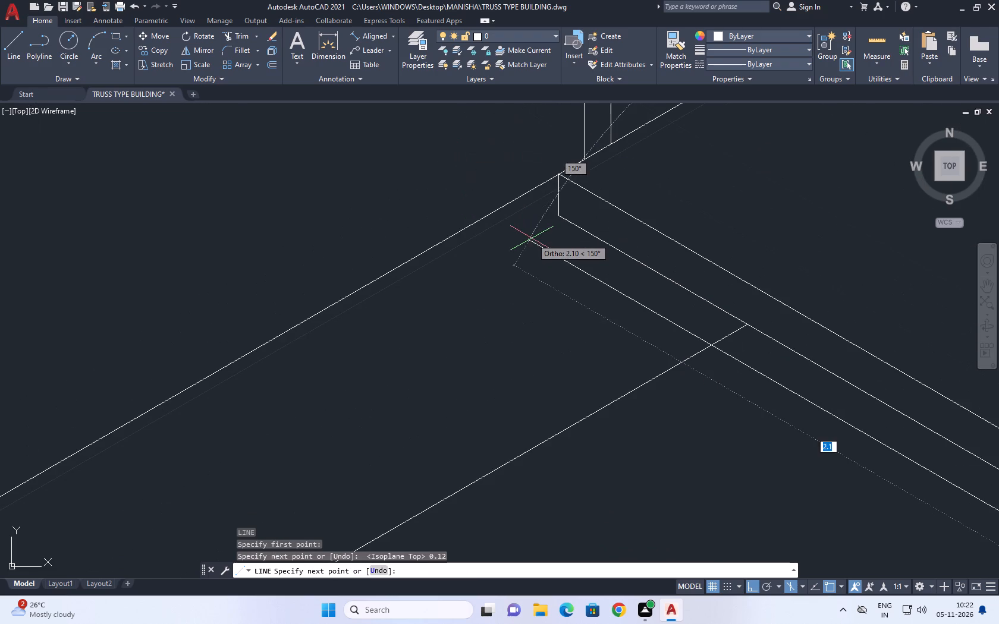
{"action": "left_click", "coordinate": [532, 238]}
{"action": "key", "text": "Escape"}
Draw the tread's wall-end line from the slab edge's bottom wall corner and fillet it with the tread's outer edge into a sharp corner.
{"action": "key", "text": "l"}
{"action": "key", "text": "space"}
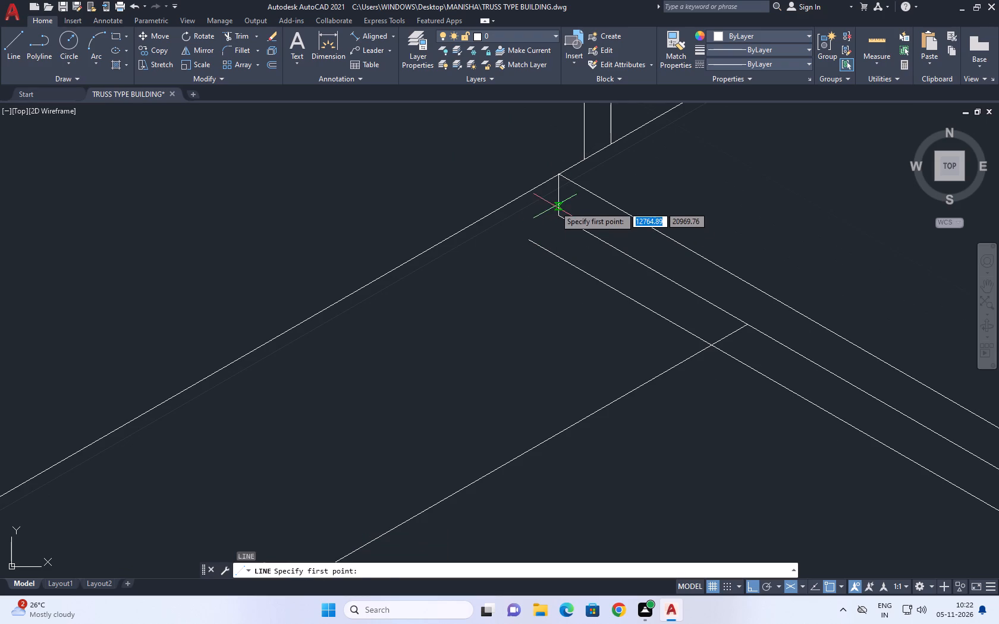
{"action": "left_click", "coordinate": [557, 216]}
{"action": "left_click", "coordinate": [506, 247]}
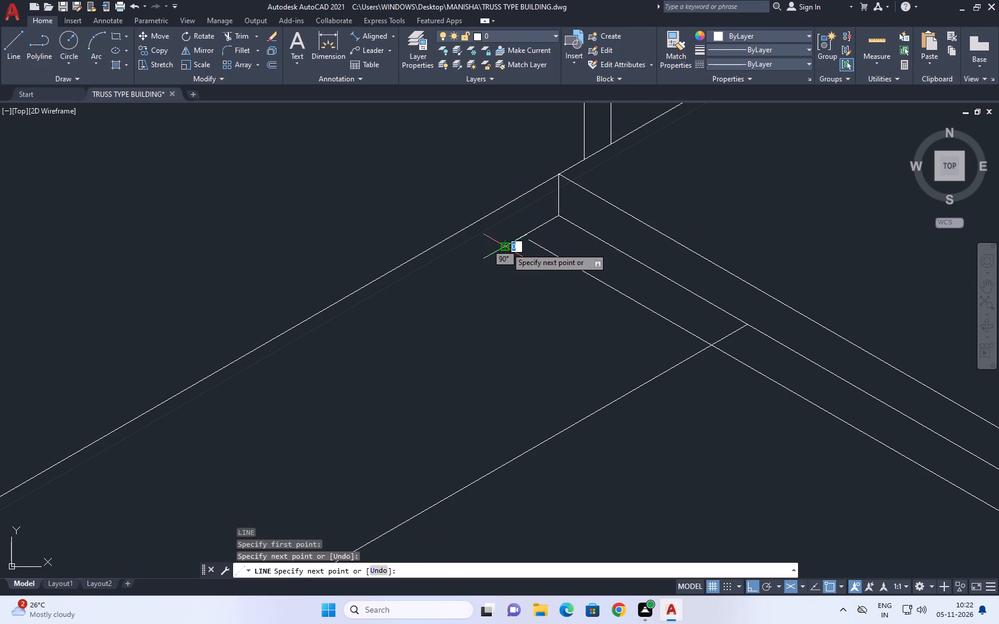
{"action": "key", "text": "Escape"}
{"action": "key", "text": "f"}
{"action": "key", "text": "space"}
{"action": "left_click", "coordinate": [535, 229]}
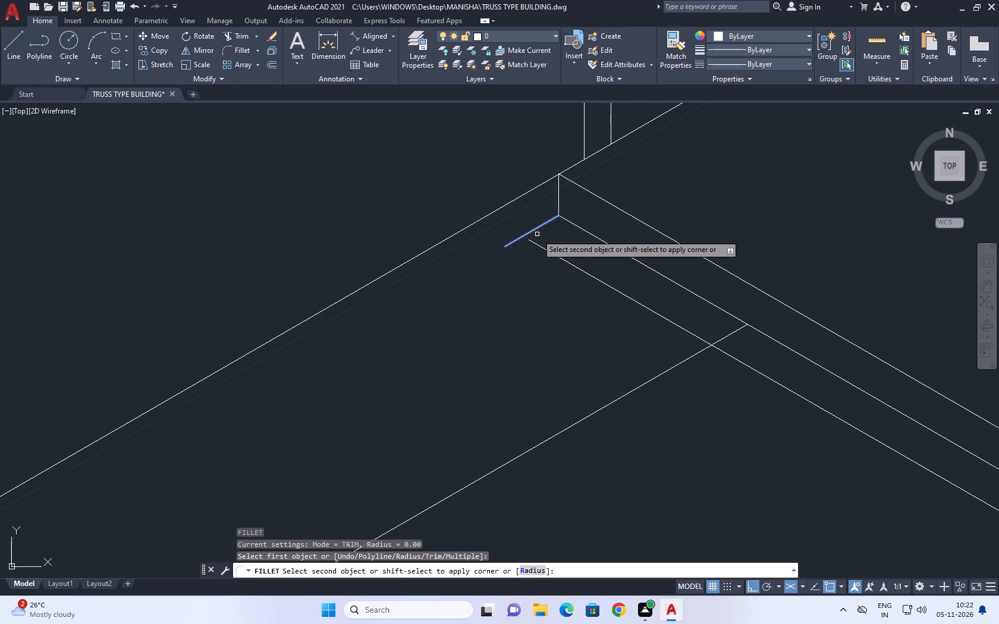
{"action": "left_click", "coordinate": [535, 244]}
Trim the wall's lower ground line where it crosses the first tread.
{"action": "middle_click_drag", "start_coordinate": [661, 389], "coordinate": [586, 345]}
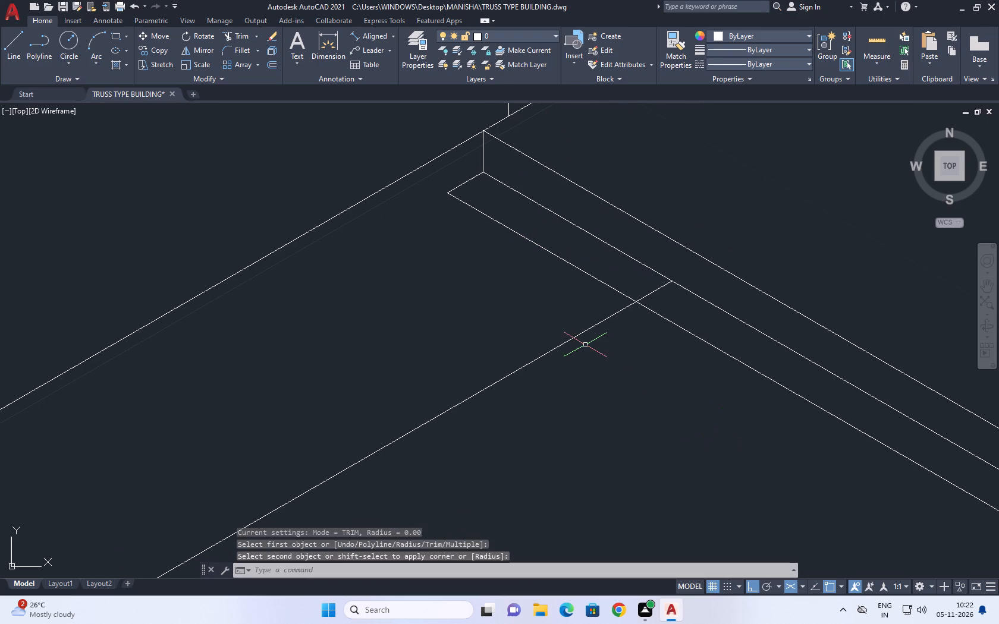
{"action": "type", "text": "TR"}
{"action": "key", "text": "space"}
{"action": "left_click", "coordinate": [646, 293]}
{"action": "left_click", "coordinate": [653, 294]}
{"action": "key", "text": "Escape"}
{"action": "scroll", "coordinate": [619, 295], "scroll_direction": "down", "scroll_amount": 2}
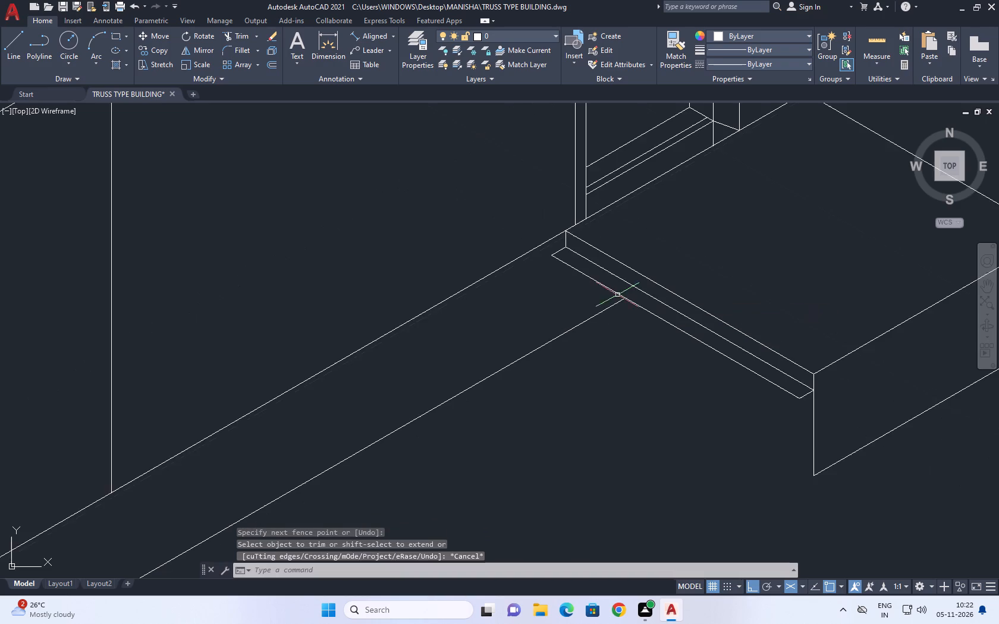
Draw a 0.12 vertical riser drop from the tread's outer front corner and a line parallel to the tread edge back past its wall end.
{"action": "middle_click_drag", "start_coordinate": [665, 355], "coordinate": [635, 274]}
{"action": "middle_click_drag", "start_coordinate": [812, 336], "coordinate": [827, 362]}
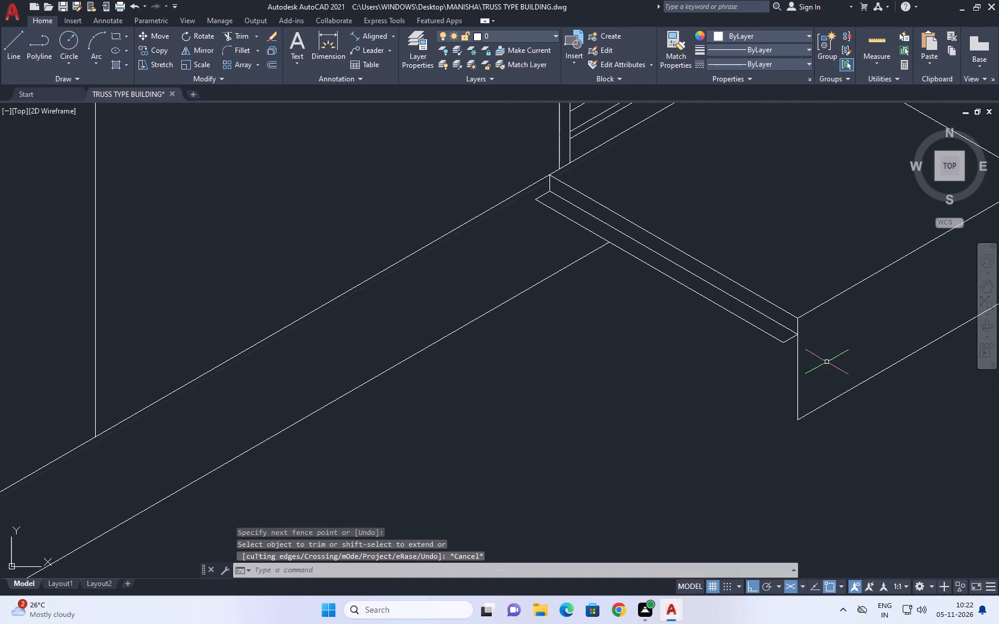
{"action": "key", "text": "l"}
{"action": "key", "text": "space"}
{"action": "scroll", "coordinate": [778, 342], "scroll_direction": "up", "scroll_amount": 1}
{"action": "left_click", "coordinate": [784, 342]}
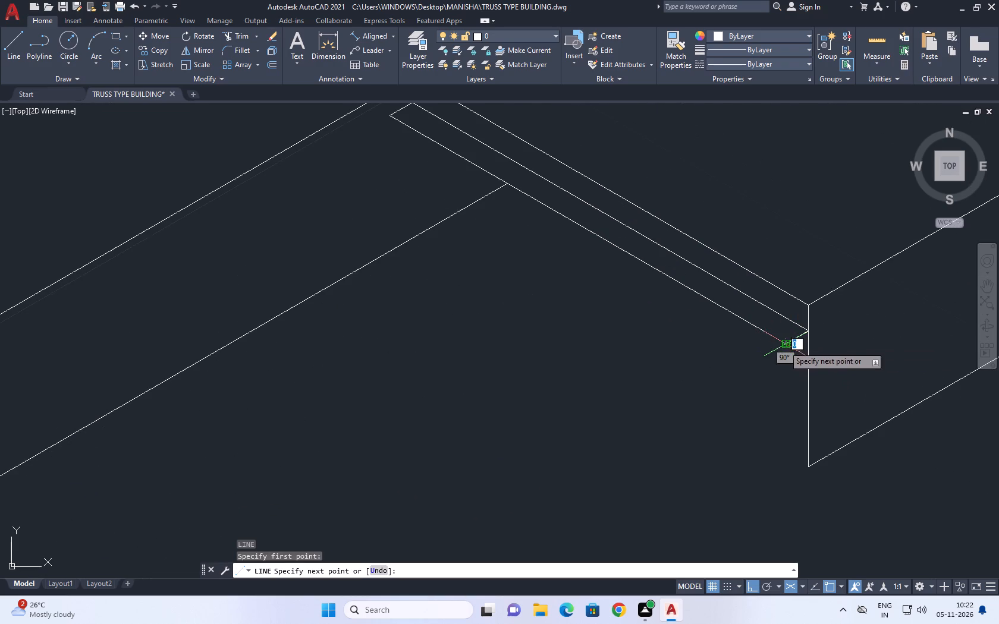
{"action": "key", "text": "F5"}
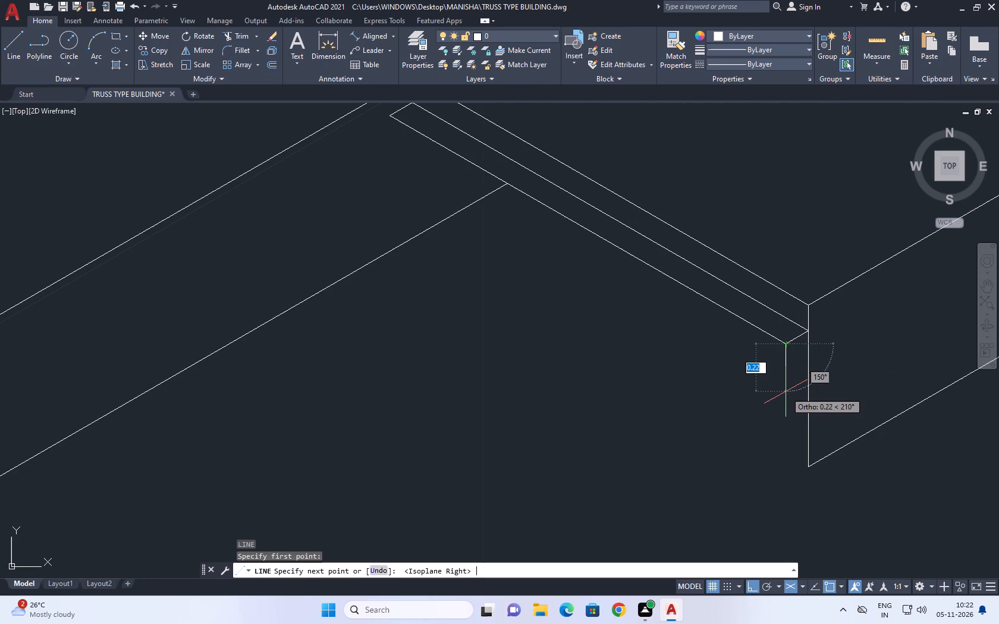
{"action": "type", "text": "0.12"}
{"action": "key", "text": "Return"}
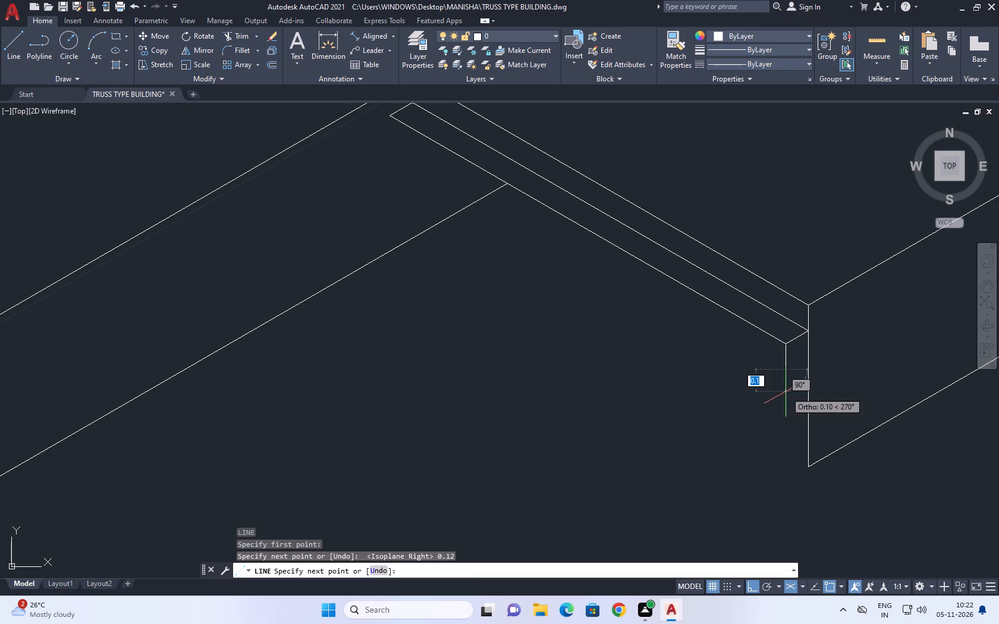
{"action": "middle_click", "coordinate": [676, 418]}
{"action": "scroll", "coordinate": [678, 419], "scroll_direction": "up", "scroll_amount": 1}
{"action": "key", "text": "F5"}
{"action": "middle_click_drag", "start_coordinate": [610, 292], "coordinate": [611, 293]}
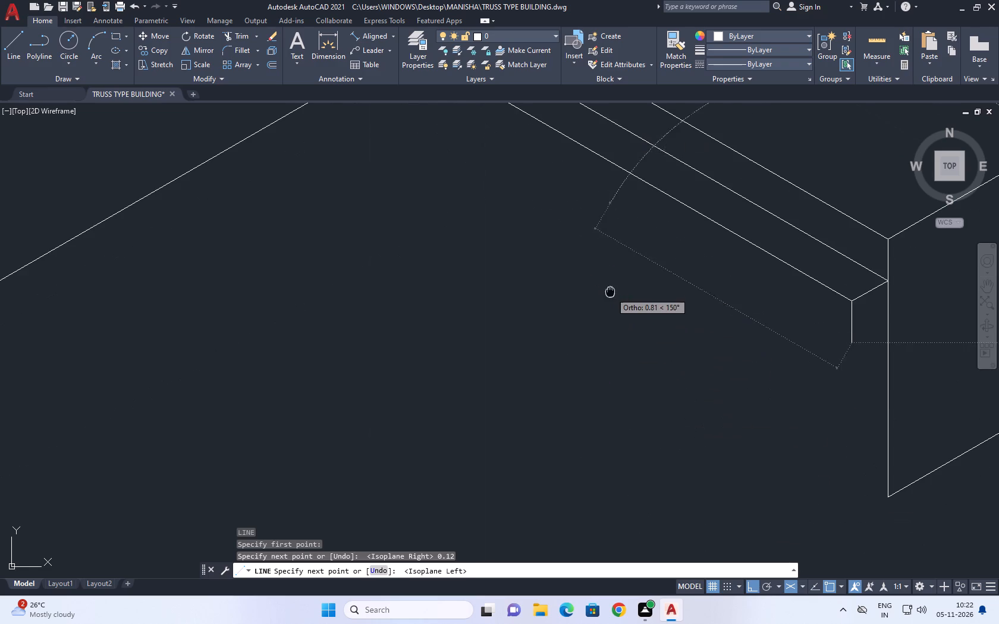
{"action": "middle_click_drag", "start_coordinate": [611, 293], "coordinate": [737, 405]}
{"action": "scroll", "coordinate": [738, 401], "scroll_direction": "down", "scroll_amount": 3}
{"action": "scroll", "coordinate": [650, 336], "scroll_direction": "up", "scroll_amount": 1}
{"action": "scroll", "coordinate": [610, 305], "scroll_direction": "up", "scroll_amount": 1}
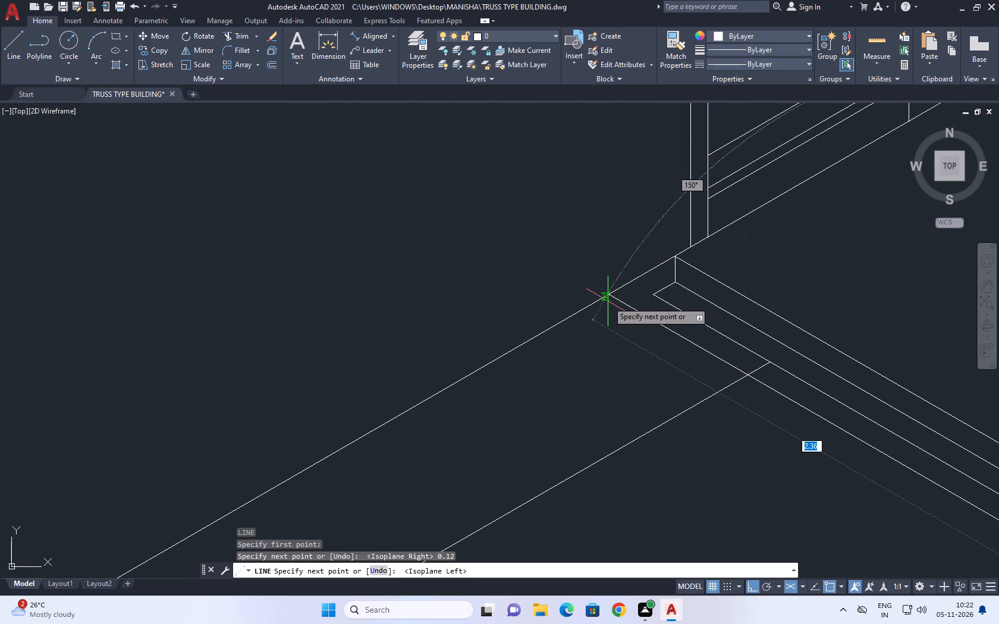
{"action": "scroll", "coordinate": [641, 315], "scroll_direction": "up", "scroll_amount": 3}
{"action": "left_click", "coordinate": [621, 291]}
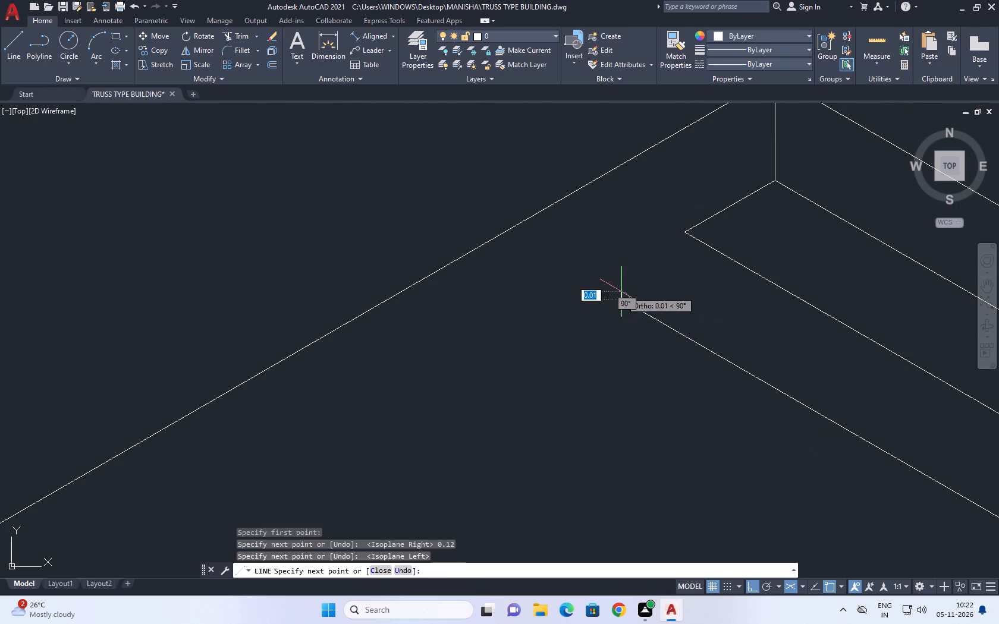
{"action": "key", "text": "Escape"}
Draw a vertical line down from the tread's outer wall corner and trim the overhangs where it crosses the riser's bottom line.
{"action": "key", "text": "l"}
{"action": "key", "text": "space"}
{"action": "left_click", "coordinate": [683, 230]}
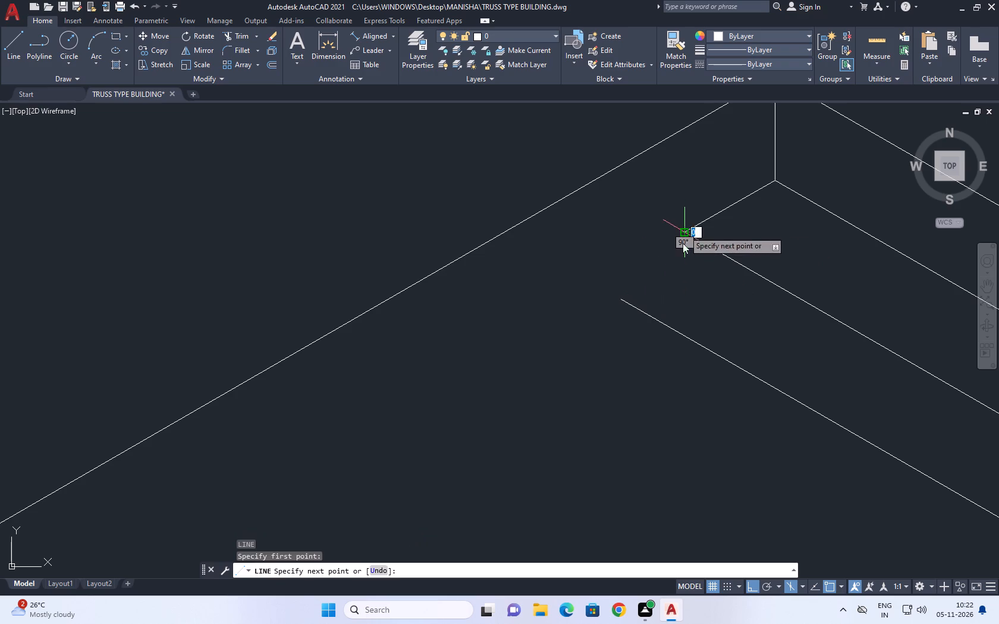
{"action": "left_click", "coordinate": [660, 379]}
{"action": "key", "text": "Escape"}
{"action": "key", "text": "t"}
{"action": "type", "text": "R"}
{"action": "key", "text": "space"}
{"action": "left_click", "coordinate": [634, 296]}
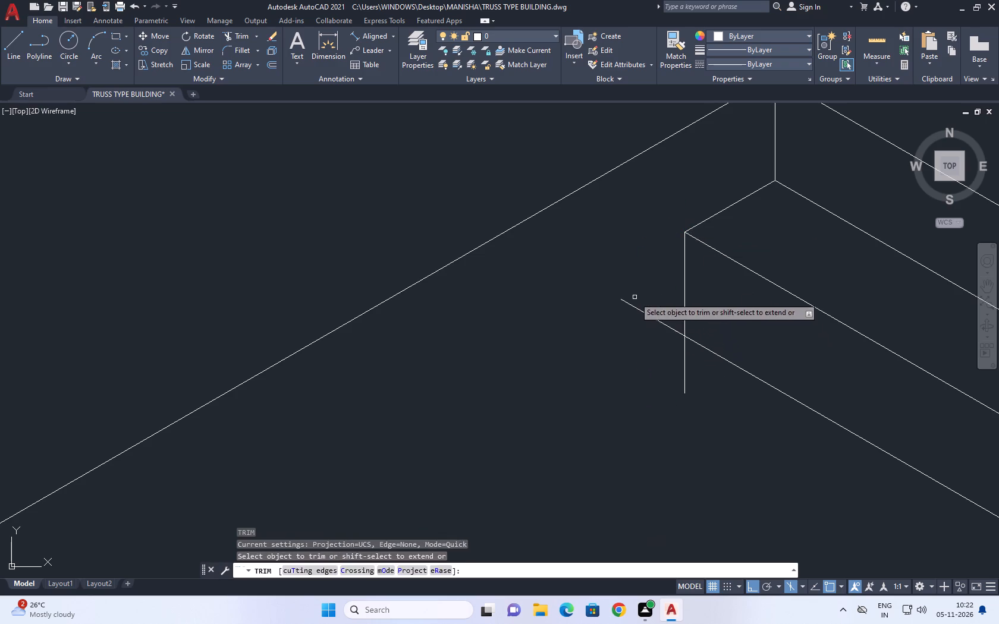
{"action": "left_click", "coordinate": [697, 380]}
{"action": "scroll", "coordinate": [563, 295], "scroll_direction": "down", "scroll_amount": 5}
{"action": "key", "text": "Escape"}
Trim the wall's lower ground line between the riser's top and bottom edges.
{"action": "middle_click_drag", "start_coordinate": [754, 394], "coordinate": [636, 311]}
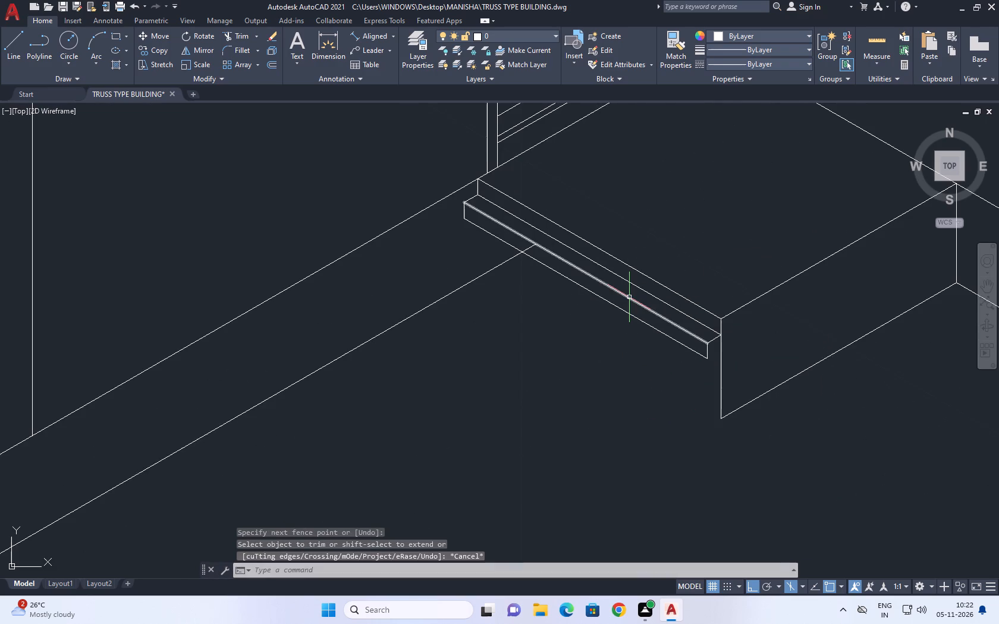
{"action": "type", "text": "TR"}
{"action": "key", "text": "space"}
{"action": "left_click", "coordinate": [530, 250]}
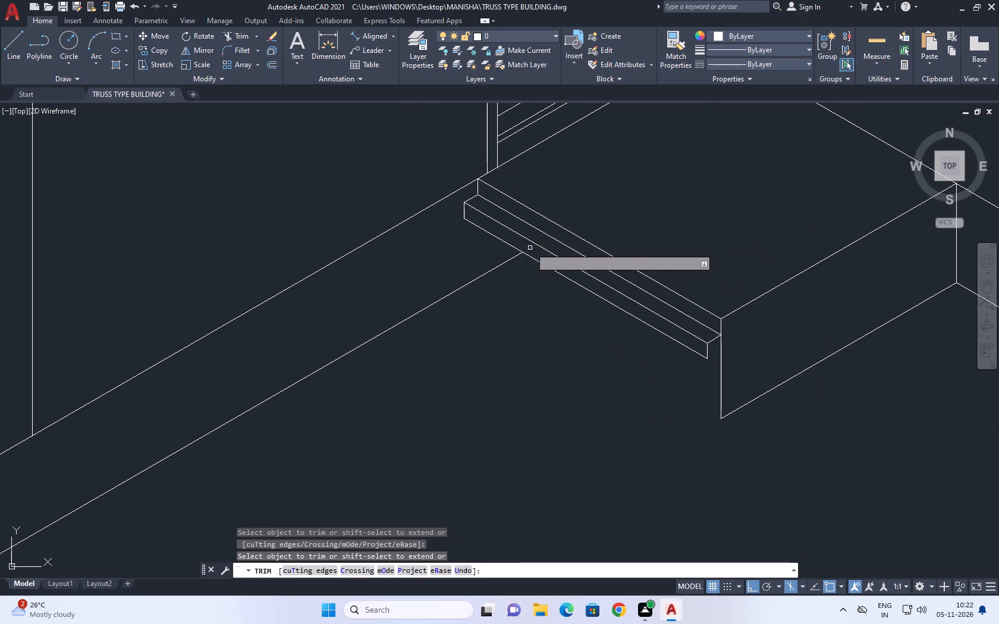
{"action": "key", "text": "Escape"}
Draw an isometric line from the riser's bottom front corner past the projection's front vertical edge and trim it at that edge.
{"action": "middle_click_drag", "start_coordinate": [717, 365], "coordinate": [753, 330]}
{"action": "key", "text": "l"}
{"action": "key", "text": "space"}
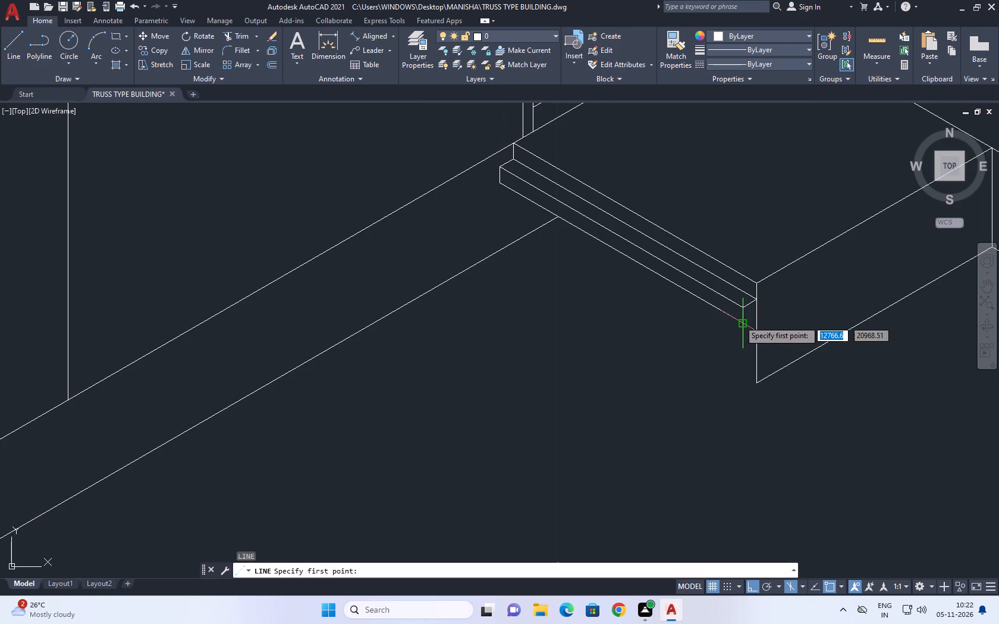
{"action": "left_click", "coordinate": [739, 320]}
{"action": "key", "text": "F5"}
{"action": "left_click", "coordinate": [799, 300]}
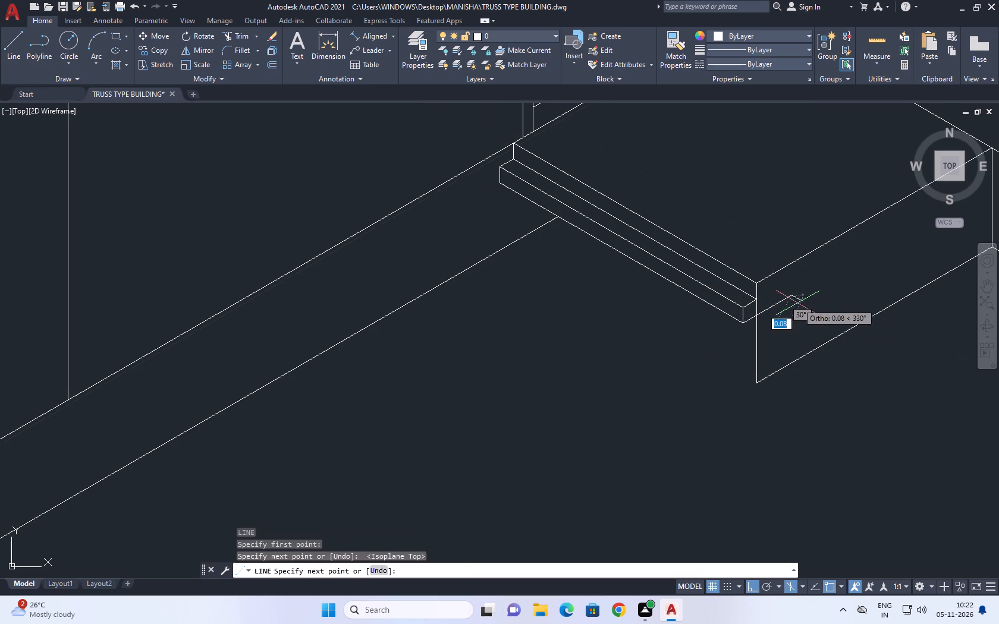
{"action": "key", "text": "Escape"}
{"action": "key", "text": "t"}
{"action": "key", "text": "r"}
{"action": "key", "text": "space"}
{"action": "left_click", "coordinate": [771, 307]}
{"action": "key", "text": "Escape"}
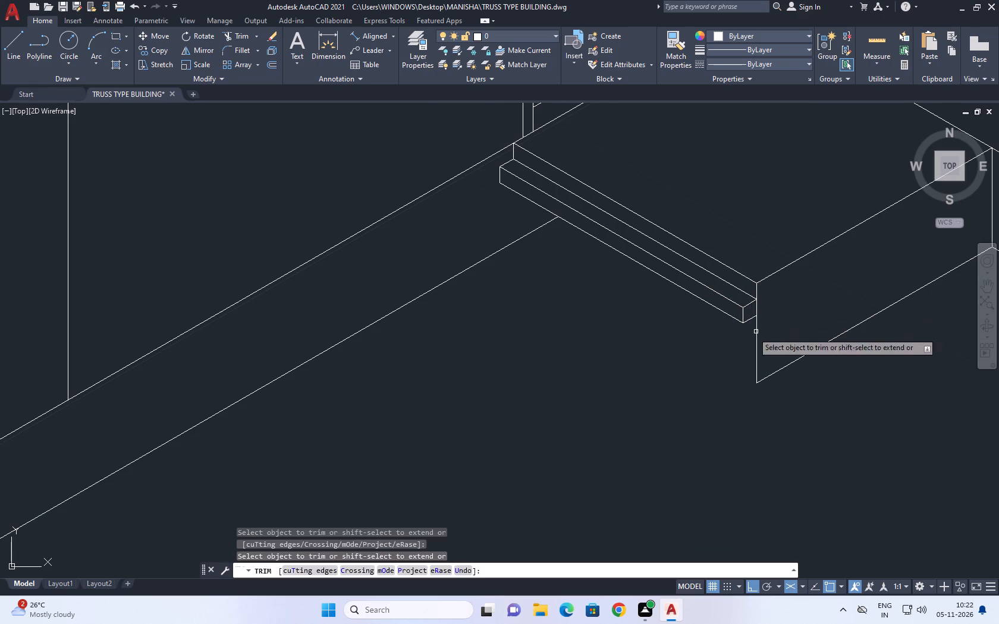
Draw a 0.12 second tread line outward from the riser's bottom front corner, continuing parallel to the riser back past its wall end.
{"action": "middle_click_drag", "start_coordinate": [741, 312], "coordinate": [739, 275]}
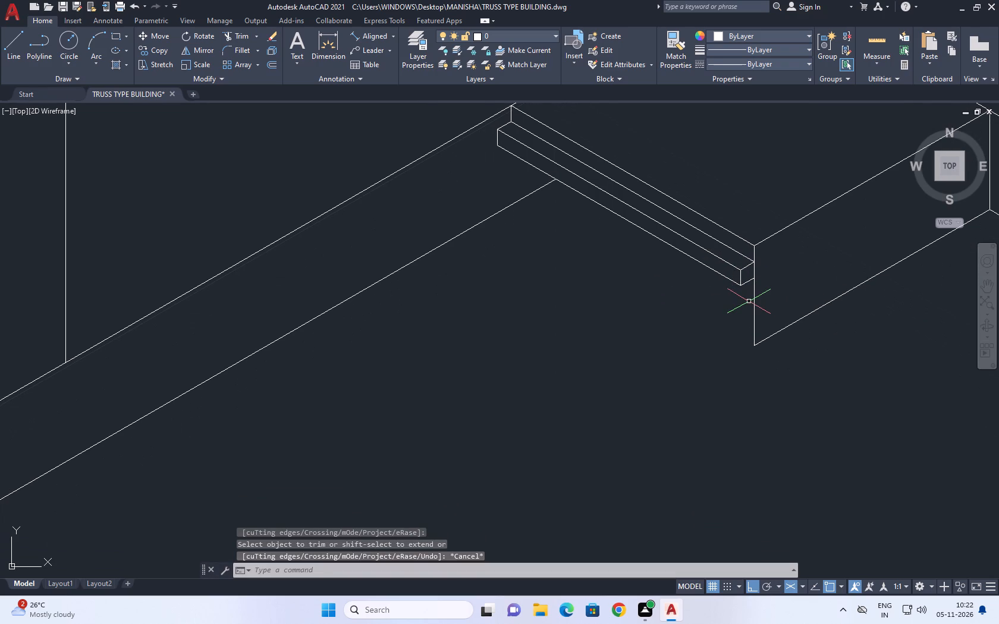
{"action": "key", "text": "l"}
{"action": "key", "text": "space"}
{"action": "left_click", "coordinate": [739, 285]}
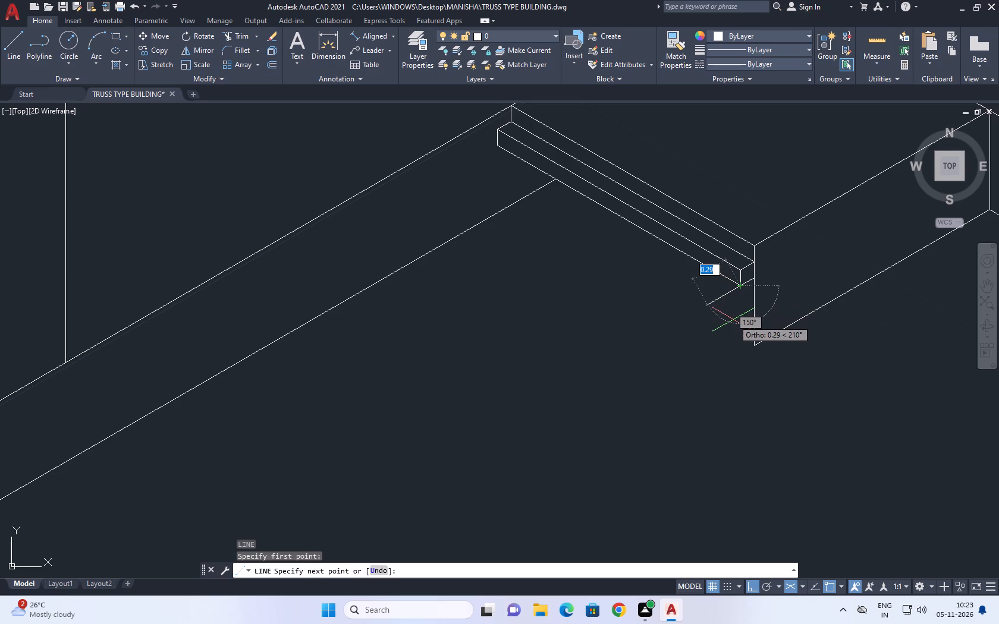
{"action": "type", "text": "0.12"}
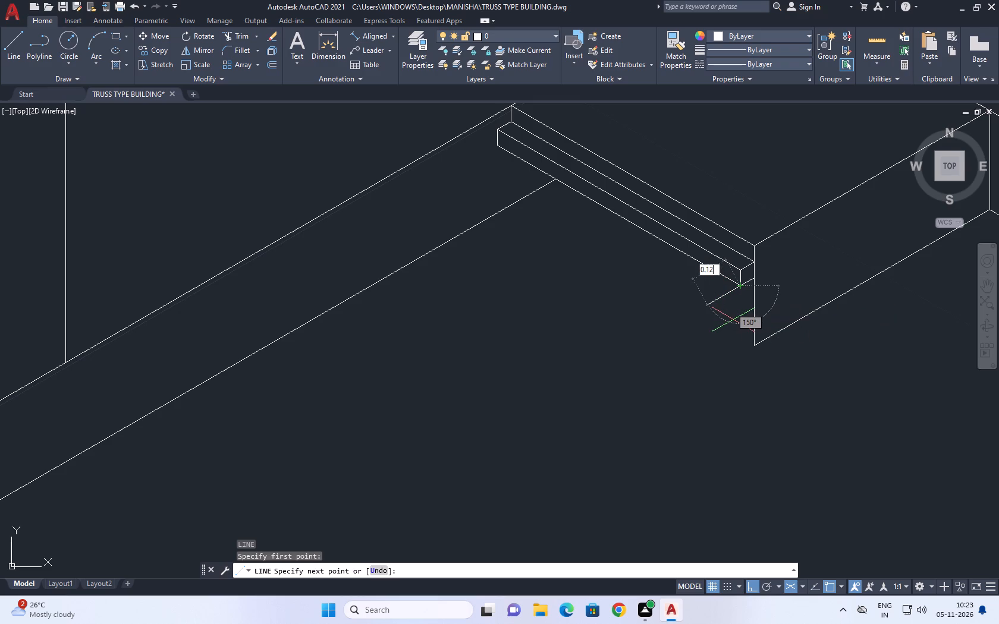
{"action": "key", "text": "Return"}
{"action": "middle_click_drag", "start_coordinate": [582, 265], "coordinate": [593, 292]}
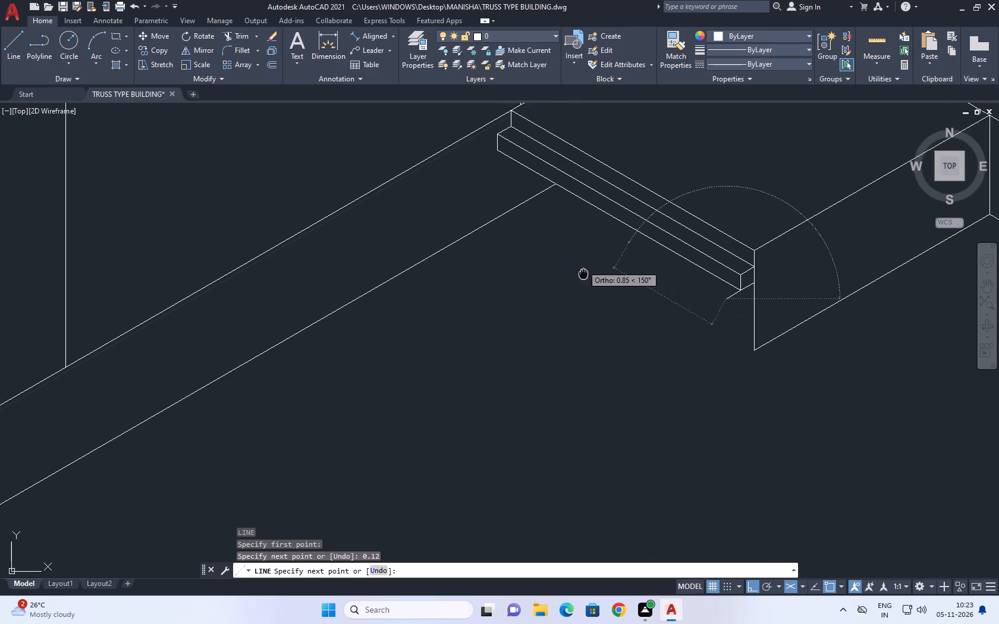
{"action": "middle_click_drag", "start_coordinate": [593, 292], "coordinate": [652, 377]}
{"action": "scroll", "coordinate": [527, 253], "scroll_direction": "up", "scroll_amount": 2}
{"action": "left_click", "coordinate": [553, 283]}
{"action": "key", "text": "Escape"}
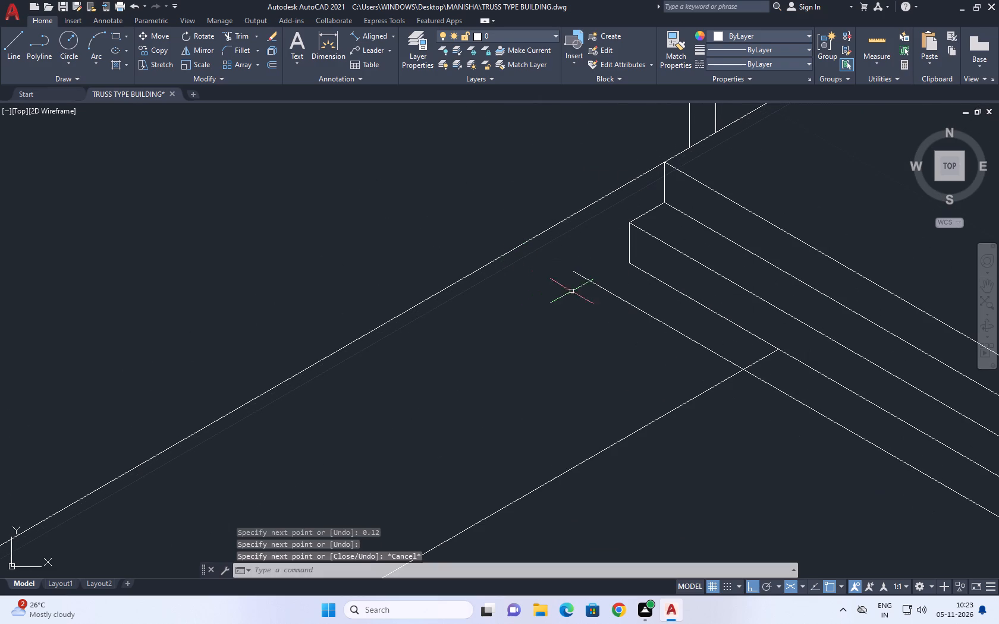
Draw the second tread's wall-end line from the riser's bottom wall corner and trim the overhangs where it meets the tread's outer edge.
{"action": "key", "text": "l"}
{"action": "key", "text": "space"}
{"action": "left_click", "coordinate": [626, 261]}
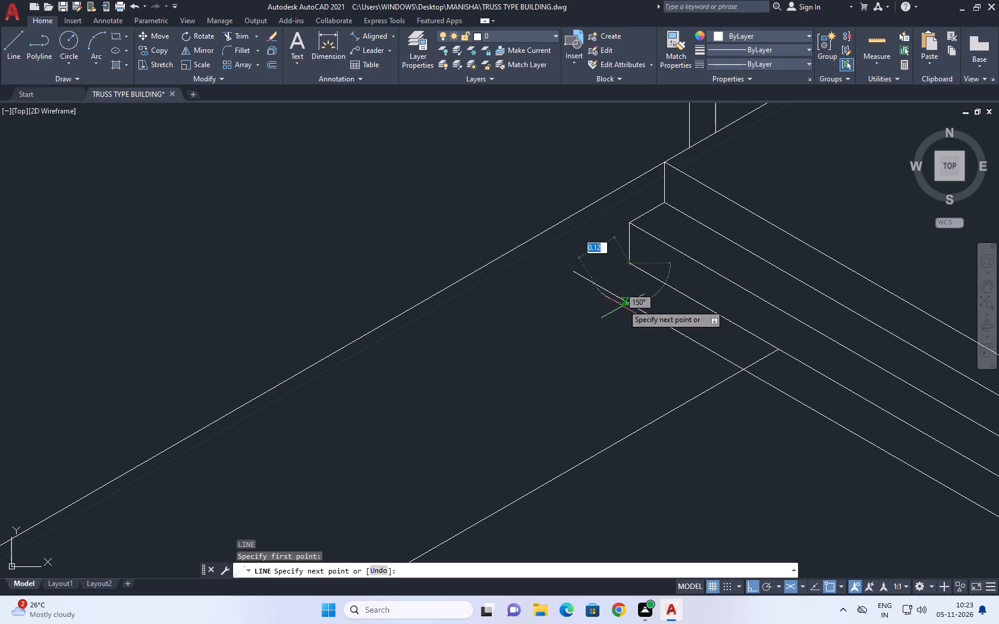
{"action": "left_click", "coordinate": [566, 302]}
{"action": "key", "text": "Escape"}
{"action": "middle_click_drag", "start_coordinate": [589, 287], "coordinate": [573, 286]}
{"action": "type", "text": "TR"}
{"action": "key", "text": "space"}
{"action": "left_click", "coordinate": [573, 266]}
{"action": "left_click", "coordinate": [555, 303]}
{"action": "scroll", "coordinate": [508, 283], "scroll_direction": "down", "scroll_amount": 3}
{"action": "key", "text": "Escape"}
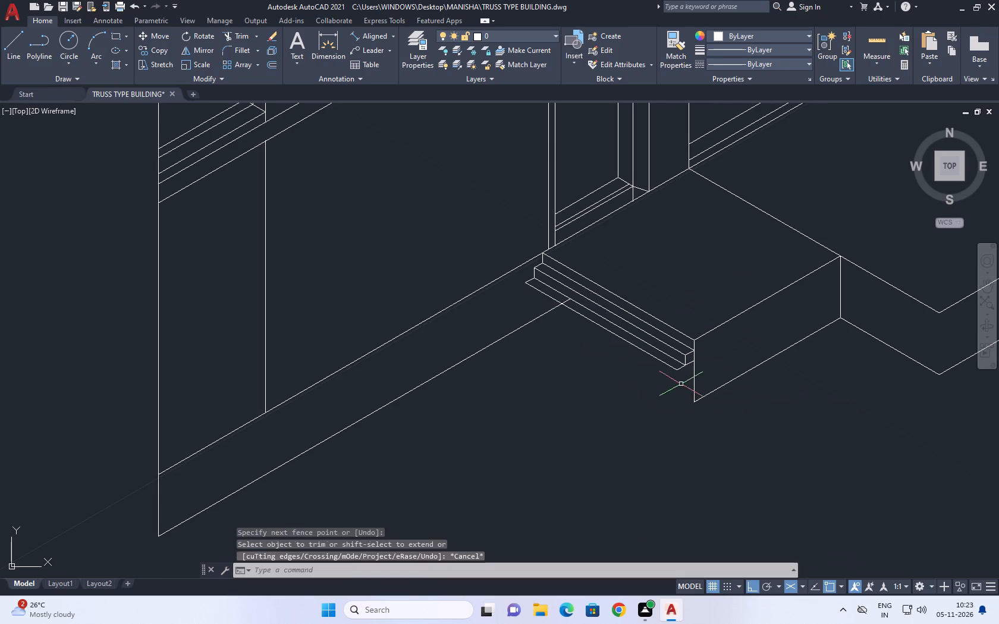
Trim the wall's lower ground line where it crosses the second tread.
{"action": "type", "text": "TR"}
{"action": "key", "text": "space"}
{"action": "scroll", "coordinate": [559, 302], "scroll_direction": "up", "scroll_amount": 3}
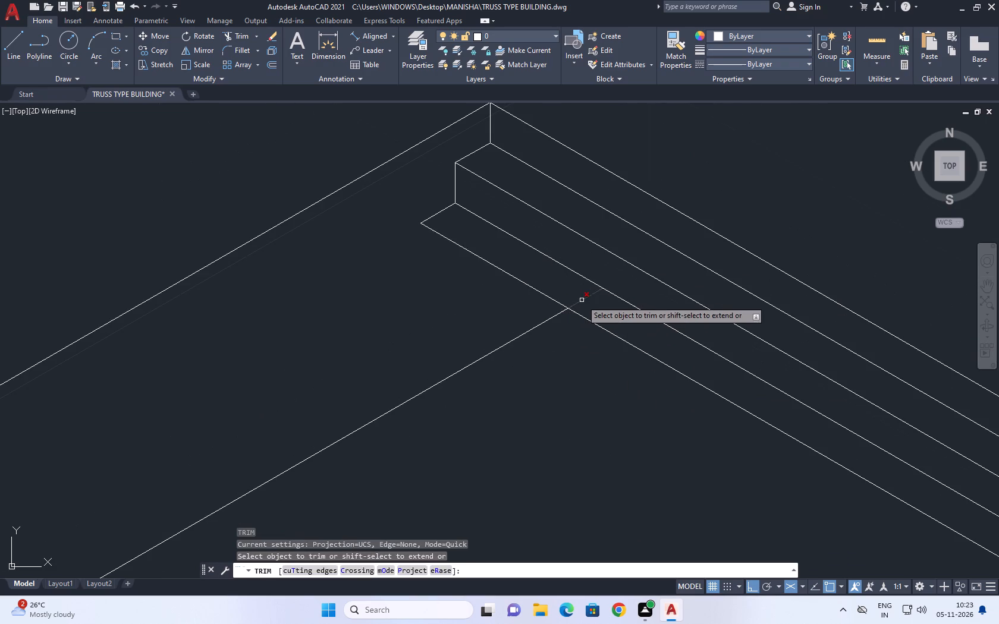
{"action": "left_click", "coordinate": [582, 300]}
{"action": "key", "text": "Escape"}
Draw a 0.12 vertical drop from the second tread's outer front corner and a line parallel to the tread edge back past its wall end.
{"action": "scroll", "coordinate": [563, 297], "scroll_direction": "down", "scroll_amount": 3}
{"action": "middle_click_drag", "start_coordinate": [722, 412], "coordinate": [718, 364]}
{"action": "key", "text": "l"}
{"action": "key", "text": "space"}
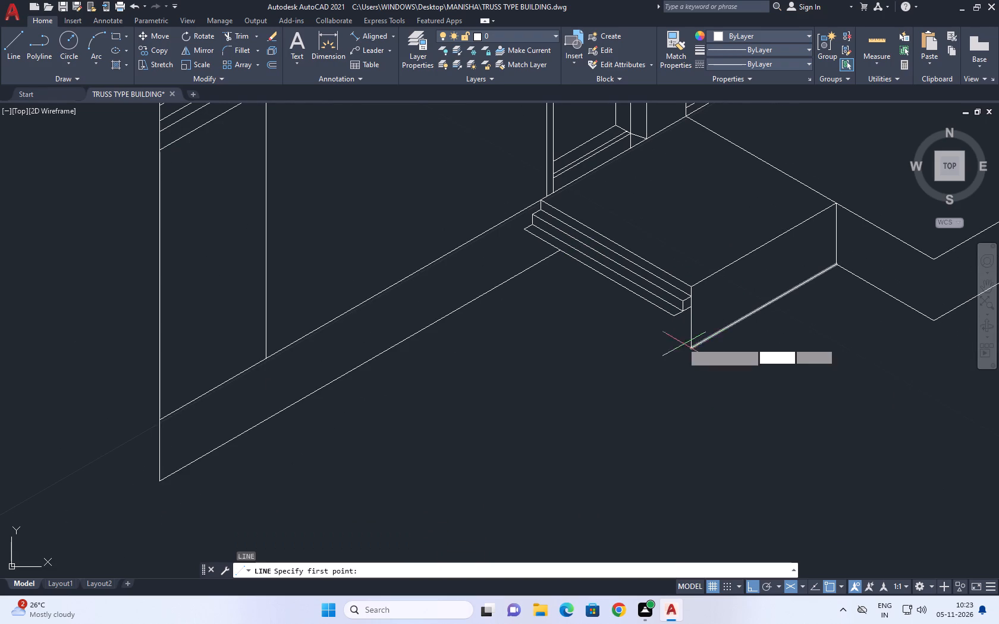
{"action": "scroll", "coordinate": [677, 327], "scroll_direction": "up", "scroll_amount": 3}
{"action": "left_click", "coordinate": [656, 284]}
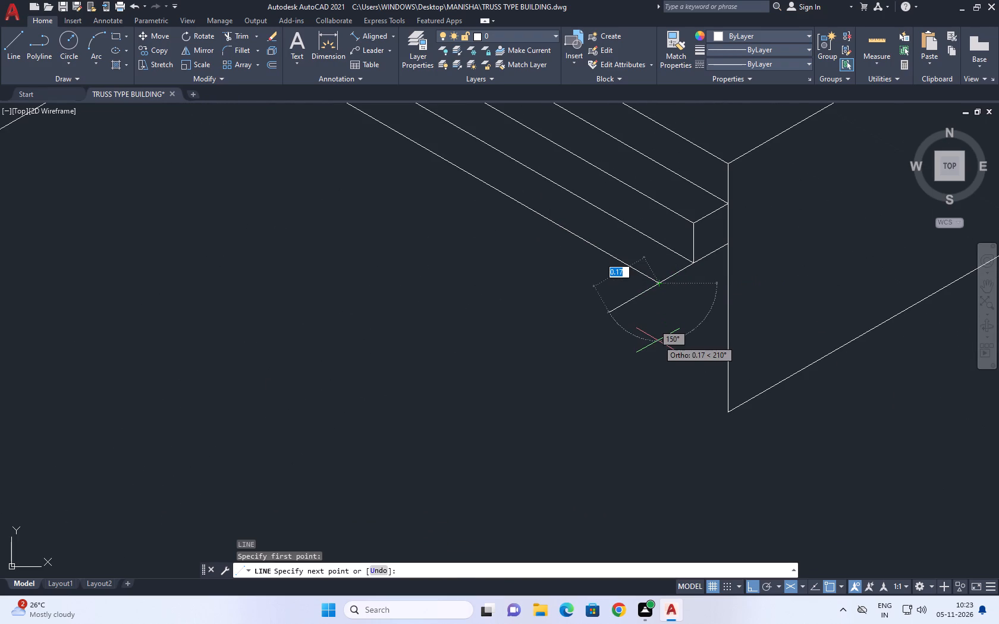
{"action": "key", "text": "F5"}
{"action": "type", "text": "0.12"}
{"action": "key", "text": "Return"}
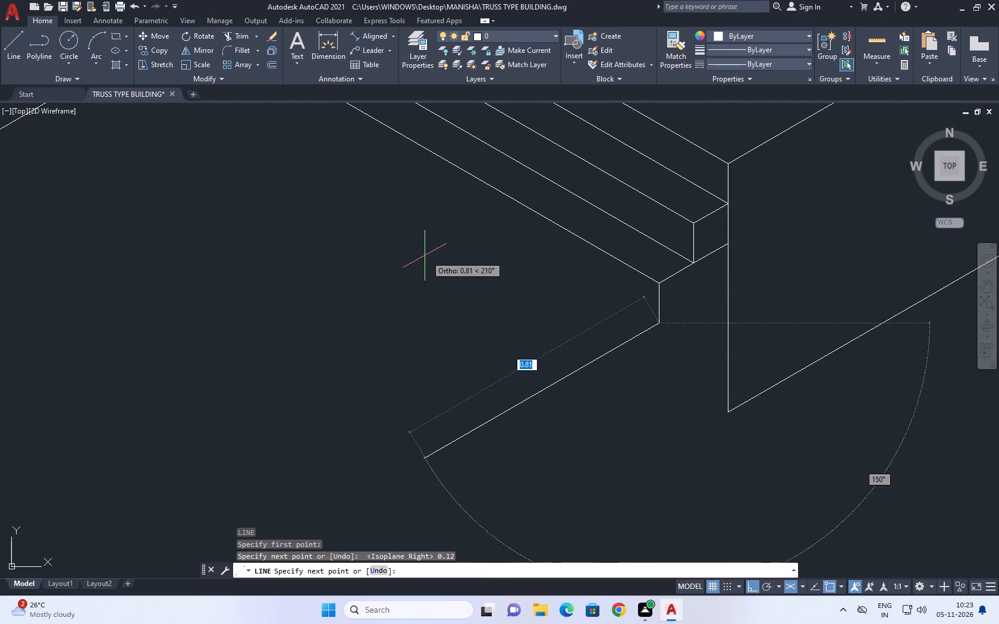
{"action": "middle_click_drag", "start_coordinate": [428, 256], "coordinate": [640, 376]}
{"action": "key", "text": "F5"}
{"action": "scroll", "coordinate": [695, 345], "scroll_direction": "down", "scroll_amount": 1}
{"action": "middle_click_drag", "start_coordinate": [545, 264], "coordinate": [598, 349]}
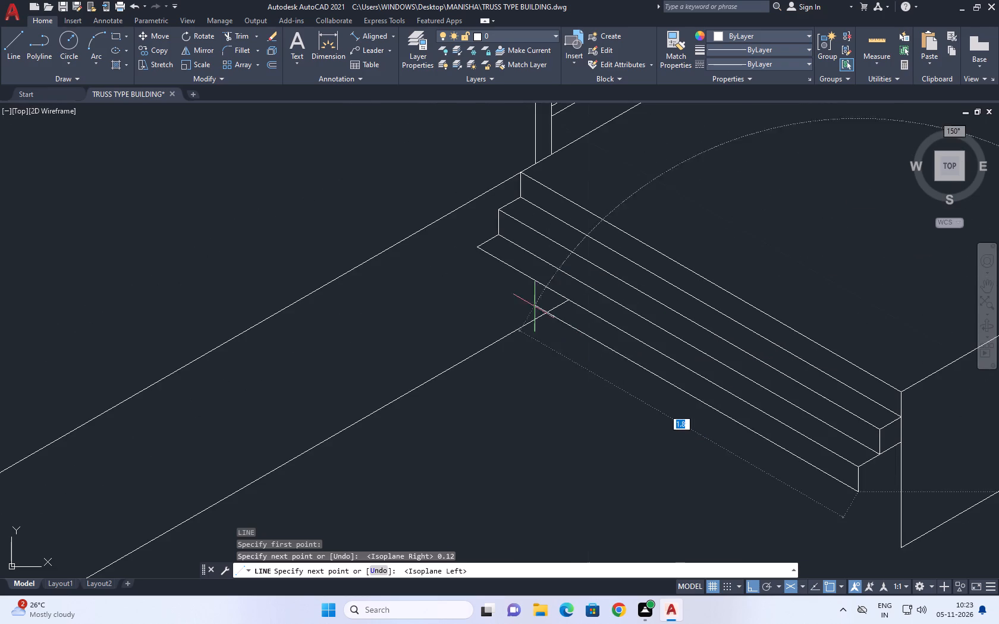
{"action": "scroll", "coordinate": [480, 279], "scroll_direction": "up", "scroll_amount": 2}
{"action": "left_click_drag", "start_coordinate": [457, 235], "coordinate": [460, 241]}
{"action": "key", "text": "Escape"}
Draw a vertical line from the second tread's outer wall-end corner down past the riser's bottom line.
{"action": "key", "text": "l"}
{"action": "key", "text": "space"}
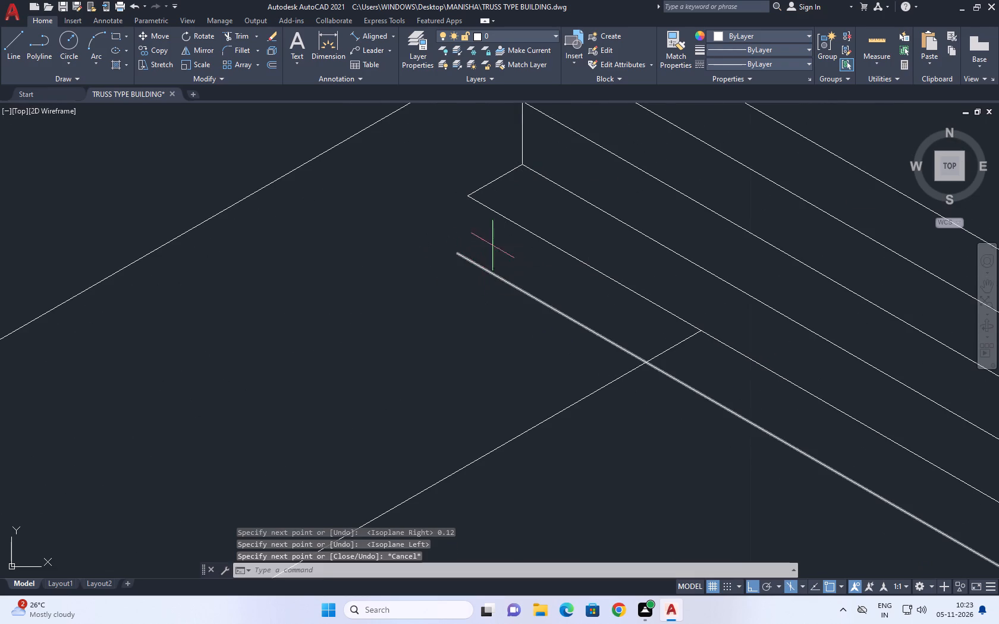
{"action": "left_click", "coordinate": [466, 191]}
{"action": "key", "text": "Escape"}
{"action": "key", "text": "space"}
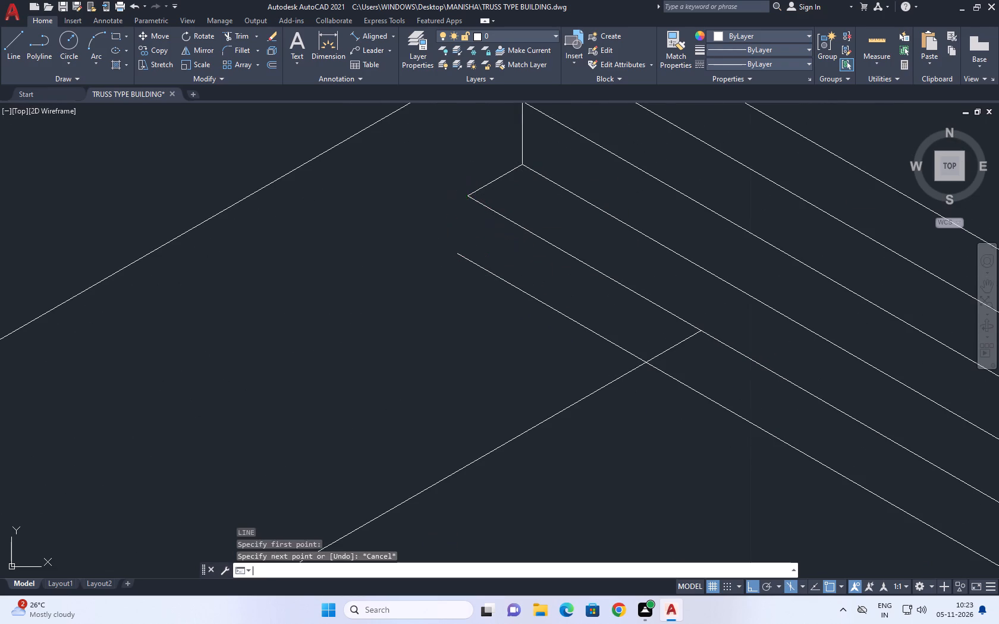
{"action": "left_click_drag", "start_coordinate": [469, 194], "coordinate": [468, 188]}
{"action": "key", "text": "Escape"}
{"action": "key", "text": "space"}
{"action": "scroll", "coordinate": [470, 194], "scroll_direction": "up", "scroll_amount": 1}
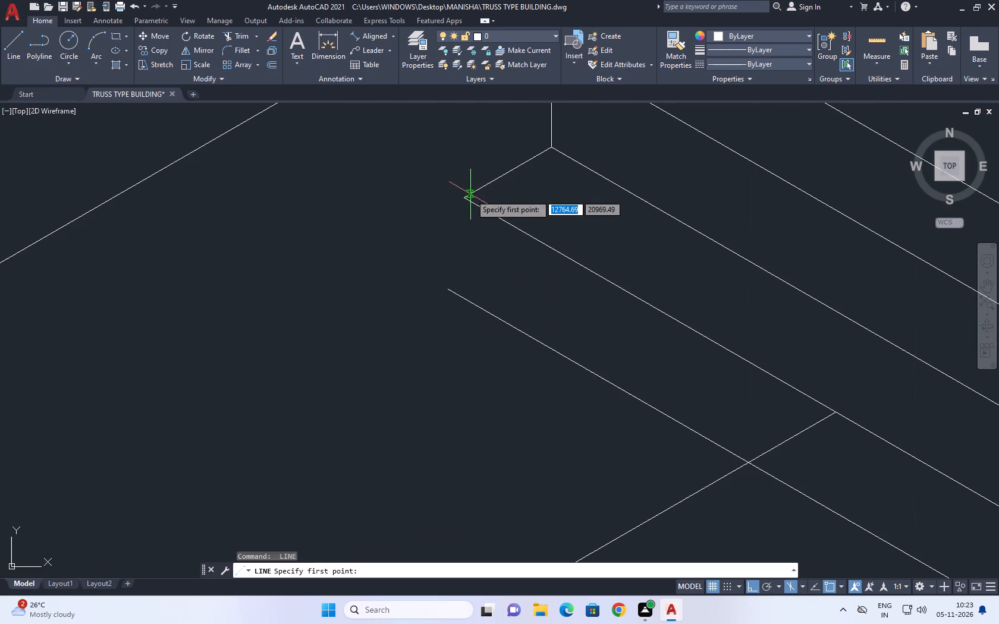
{"action": "left_click", "coordinate": [465, 198]}
{"action": "left_click", "coordinate": [450, 371]}
{"action": "key", "text": "Escape"}
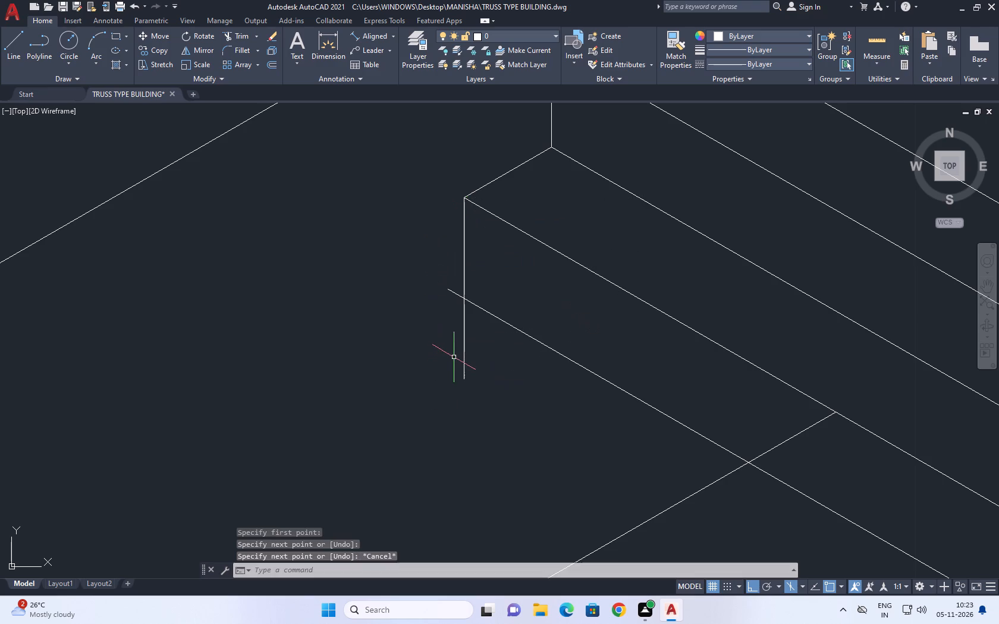
Trim the overhangs where the vertical wall-end edge crosses the riser's bottom line below the second tread.
{"action": "key", "text": "t"}
{"action": "key", "text": "r"}
{"action": "key", "text": "space"}
{"action": "left_click", "coordinate": [452, 274]}
{"action": "left_click", "coordinate": [480, 362]}
{"action": "scroll", "coordinate": [432, 317], "scroll_direction": "down", "scroll_amount": 5}
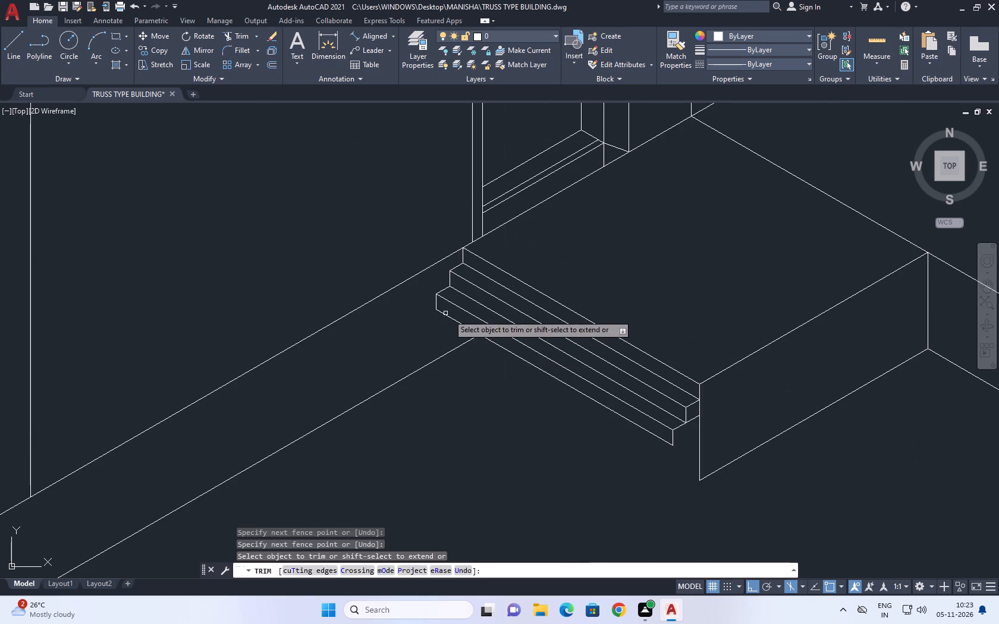
{"action": "key", "text": "Escape"}
Draw a line from the lowest riser's bottom front corner, parallel to the tread's end edge, back past the projection's vertical edge.
{"action": "middle_click_drag", "start_coordinate": [632, 437], "coordinate": [655, 329]}
{"action": "middle_click", "coordinate": [731, 347]}
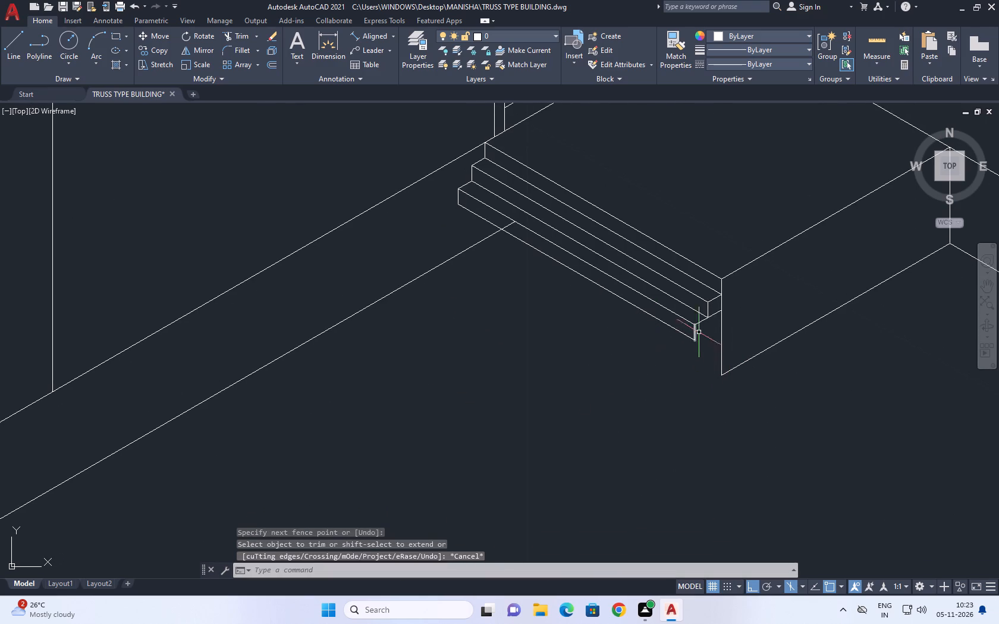
{"action": "scroll", "coordinate": [706, 326], "scroll_direction": "up", "scroll_amount": 1}
{"action": "middle_click_drag", "start_coordinate": [715, 326], "coordinate": [716, 343]}
{"action": "key", "text": "l"}
{"action": "key", "text": "space"}
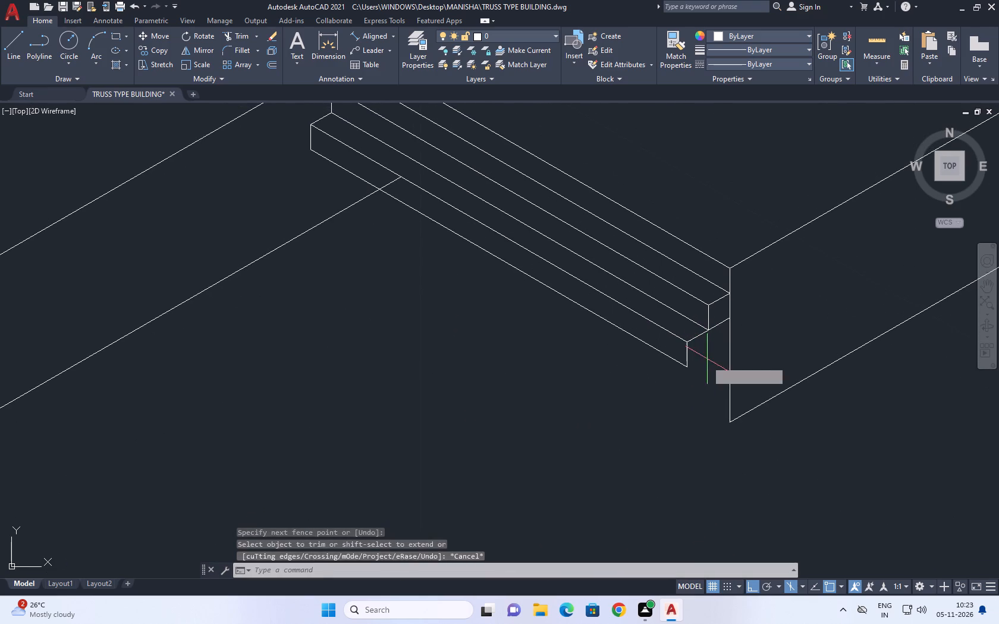
{"action": "left_click", "coordinate": [688, 368]}
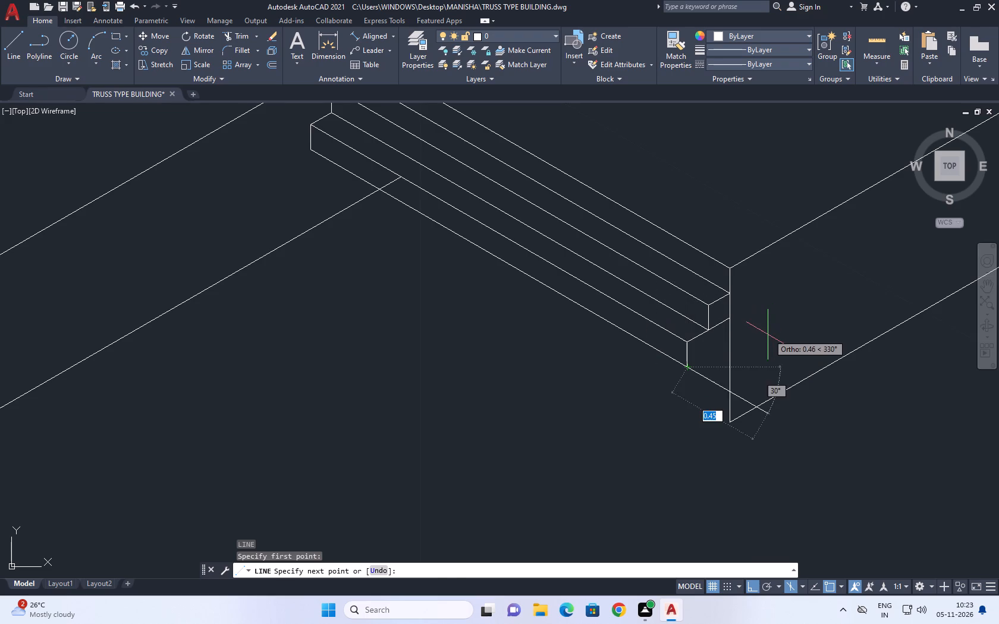
{"action": "key", "text": "F5"}
{"action": "left_click", "coordinate": [774, 336]}
{"action": "key", "text": "Escape"}
Trim the wall's lower ground line where it crosses the riser below the second tread.
{"action": "middle_click_drag", "start_coordinate": [589, 359], "coordinate": [632, 344]}
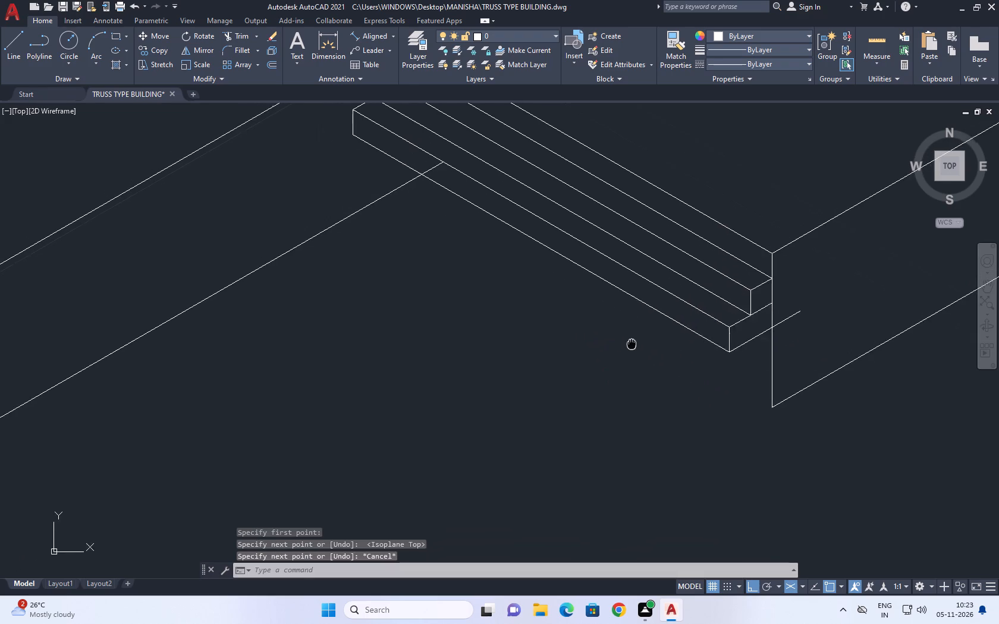
{"action": "middle_click_drag", "start_coordinate": [632, 344], "coordinate": [680, 342]}
{"action": "middle_click_drag", "start_coordinate": [538, 185], "coordinate": [561, 241]}
{"action": "type", "text": "TR"}
{"action": "key", "text": "space"}
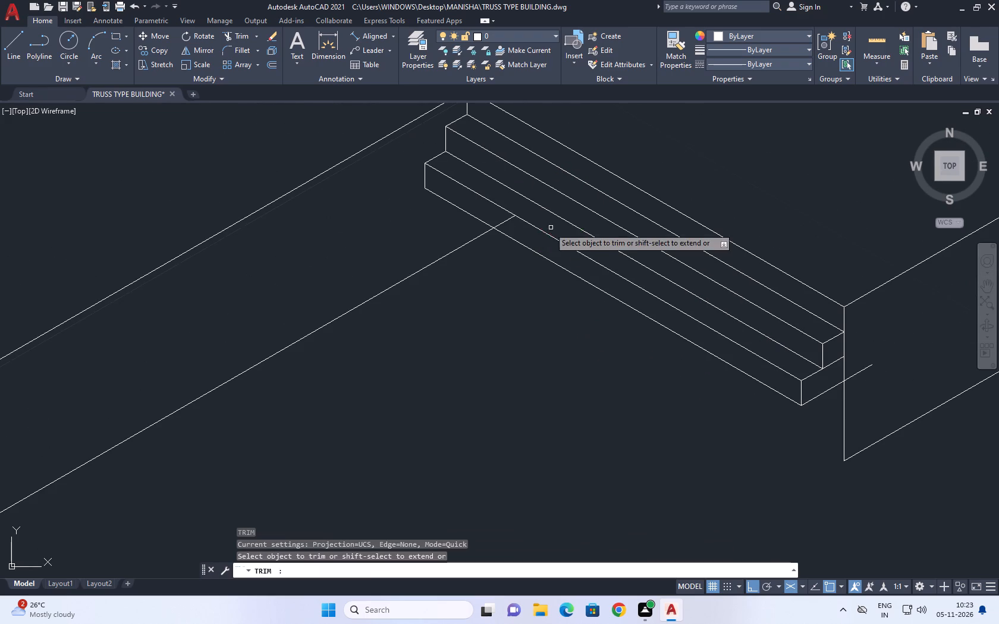
{"action": "left_click", "coordinate": [510, 226]}
{"action": "left_click", "coordinate": [502, 217]}
{"action": "middle_click_drag", "start_coordinate": [627, 292], "coordinate": [540, 261]}
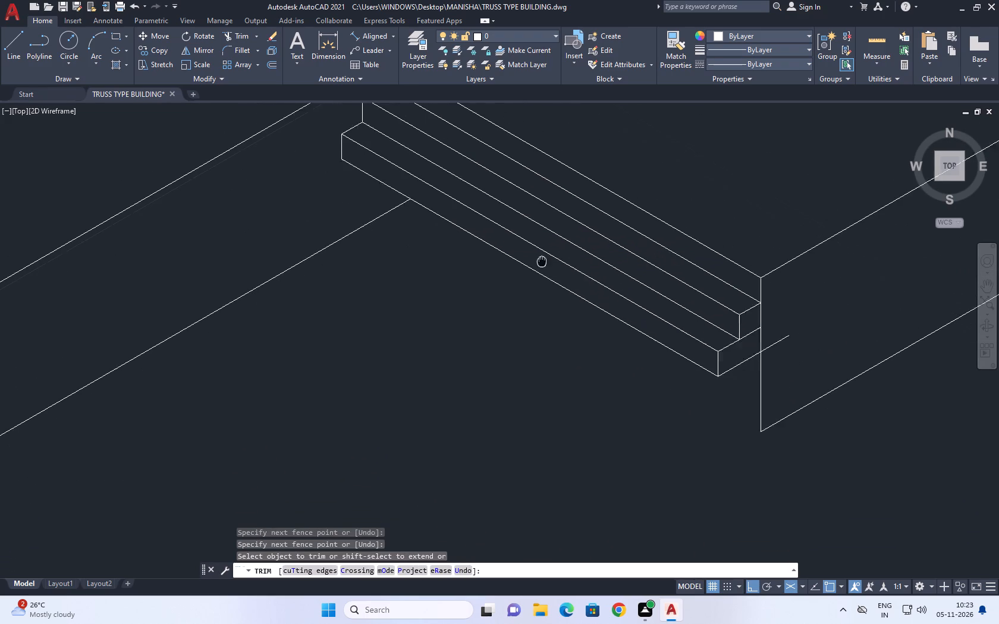
{"action": "middle_click_drag", "start_coordinate": [540, 261], "coordinate": [538, 259]}
{"action": "key", "text": "Escape"}
Trim the new base line's overhang past the projection's vertical edge and the second tread's end line behind the upper riser.
{"action": "middle_click_drag", "start_coordinate": [807, 345], "coordinate": [776, 382]}
{"action": "key", "text": "t"}
{"action": "key", "text": "r"}
{"action": "key", "text": "space"}
{"action": "scroll", "coordinate": [732, 364], "scroll_direction": "up", "scroll_amount": 1}
{"action": "left_click", "coordinate": [705, 361]}
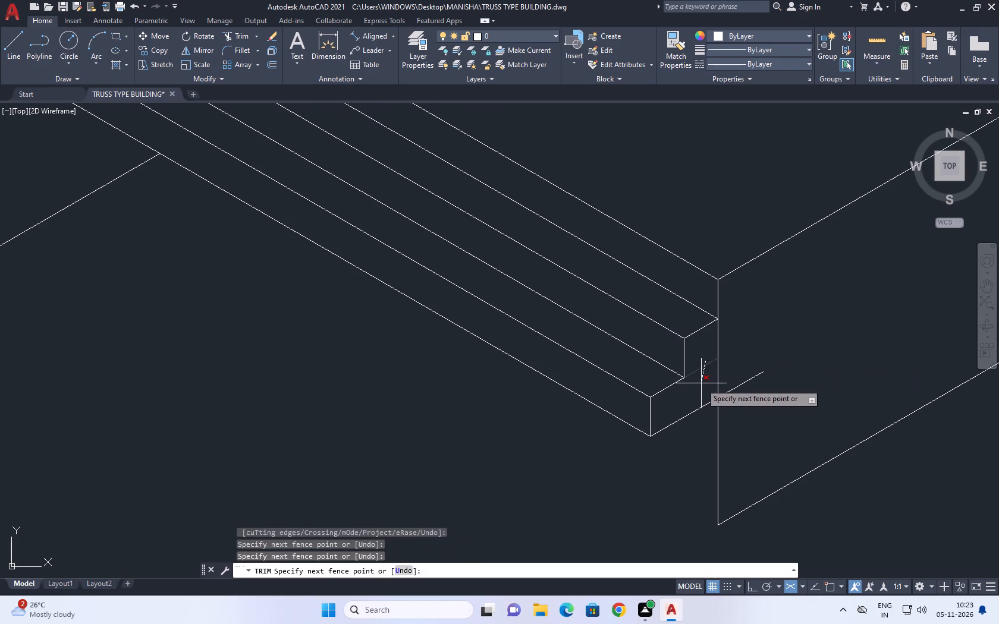
{"action": "left_click", "coordinate": [722, 377]}
{"action": "key", "text": "ctrl+z"}
{"action": "left_click", "coordinate": [747, 358]}
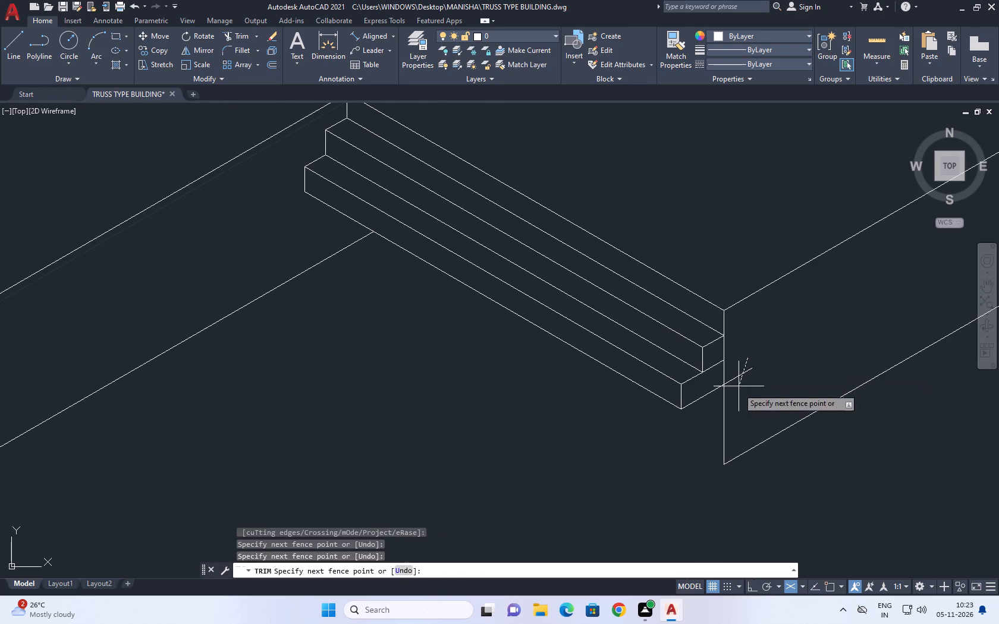
{"action": "left_click", "coordinate": [736, 395]}
{"action": "left_click", "coordinate": [714, 366]}
{"action": "key", "text": "Escape"}
Copy the second step's three long parallel lines twice, from the tread's inner front corner to each successive lowest riser's bottom front corner.
{"action": "middle_click_drag", "start_coordinate": [638, 392], "coordinate": [640, 392]}
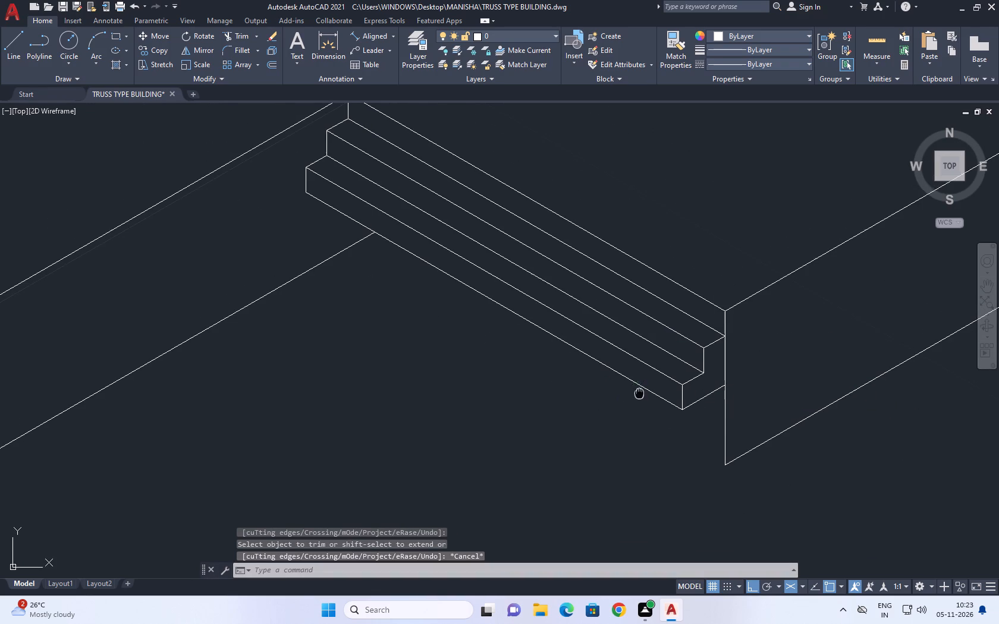
{"action": "middle_click_drag", "start_coordinate": [640, 392], "coordinate": [654, 399]}
{"action": "scroll", "coordinate": [692, 390], "scroll_direction": "up", "scroll_amount": 2}
{"action": "left_click", "coordinate": [678, 361]}
{"action": "left_click", "coordinate": [627, 447]}
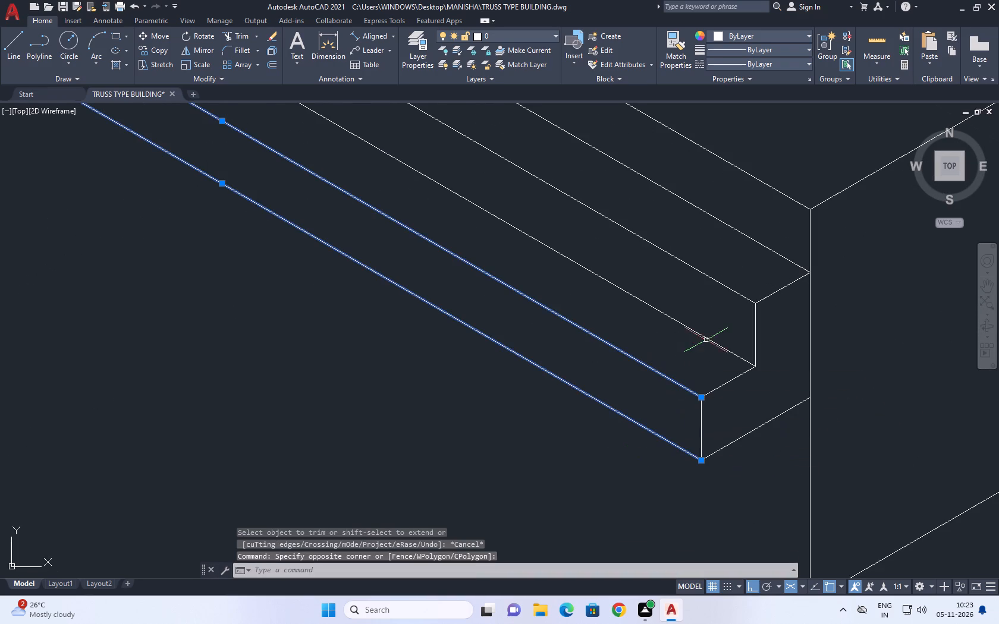
{"action": "left_click", "coordinate": [706, 338]}
{"action": "middle_click_drag", "start_coordinate": [700, 357], "coordinate": [705, 305]}
{"action": "type", "text": "CO"}
{"action": "key", "text": "space"}
{"action": "left_click", "coordinate": [760, 315]}
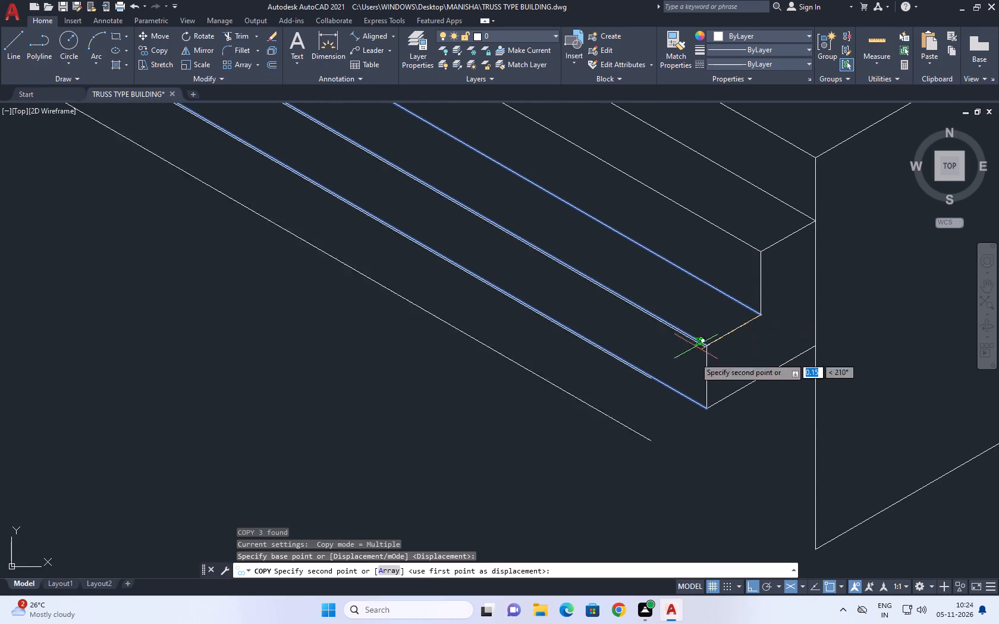
{"action": "left_click", "coordinate": [703, 406]}
{"action": "scroll", "coordinate": [672, 319], "scroll_direction": "down", "scroll_amount": 3}
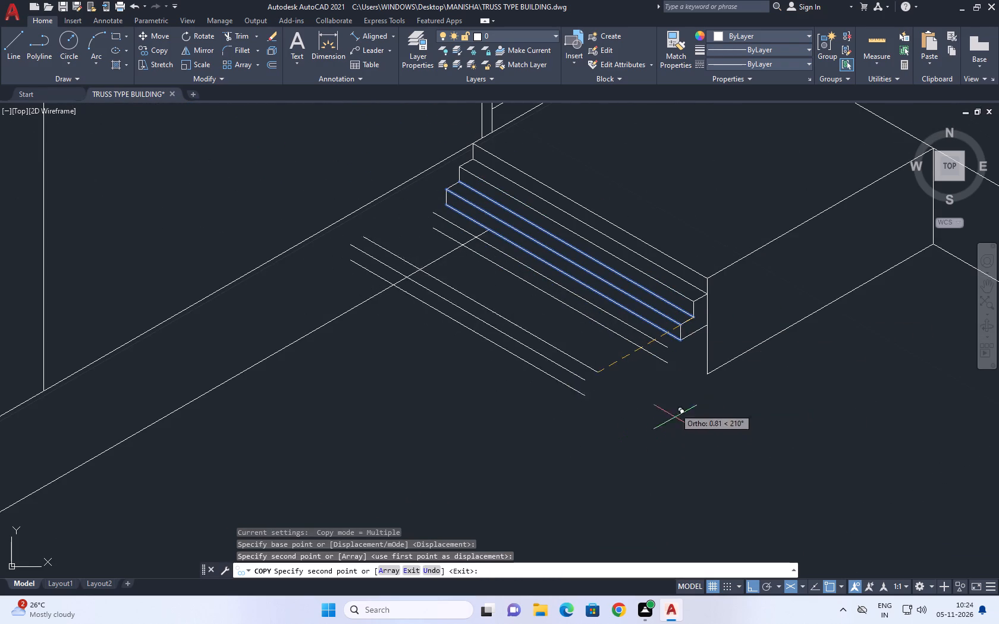
{"action": "left_click", "coordinate": [666, 361]}
{"action": "key", "text": "Escape"}
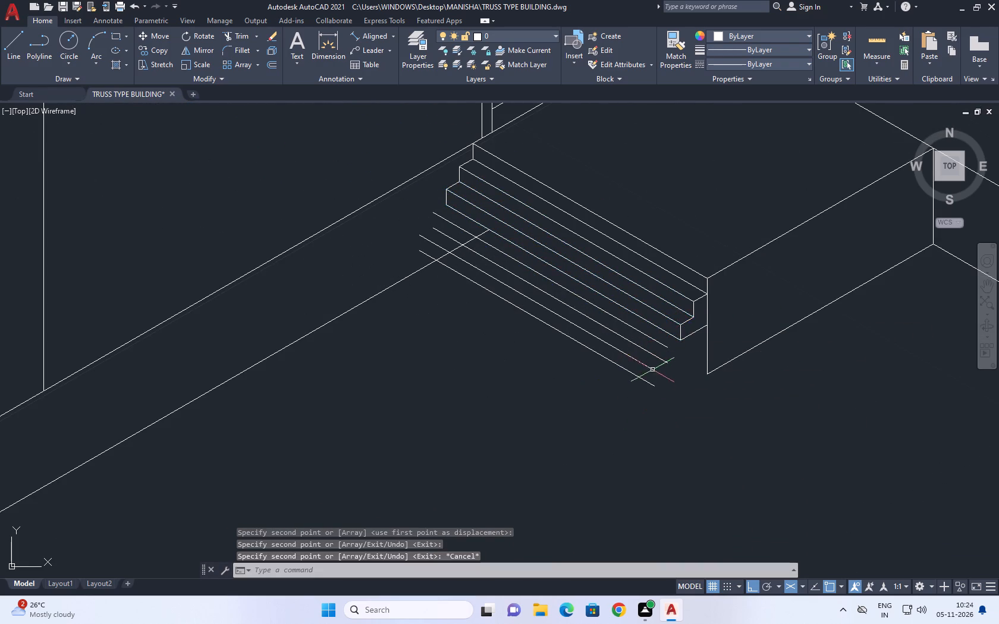
Draw the third step's front-end tread edge and riser, continuing with a base line back past the projection's vertical edge.
{"action": "middle_click_drag", "start_coordinate": [655, 368], "coordinate": [677, 381]}
{"action": "scroll", "coordinate": [709, 341], "scroll_direction": "up", "scroll_amount": 2}
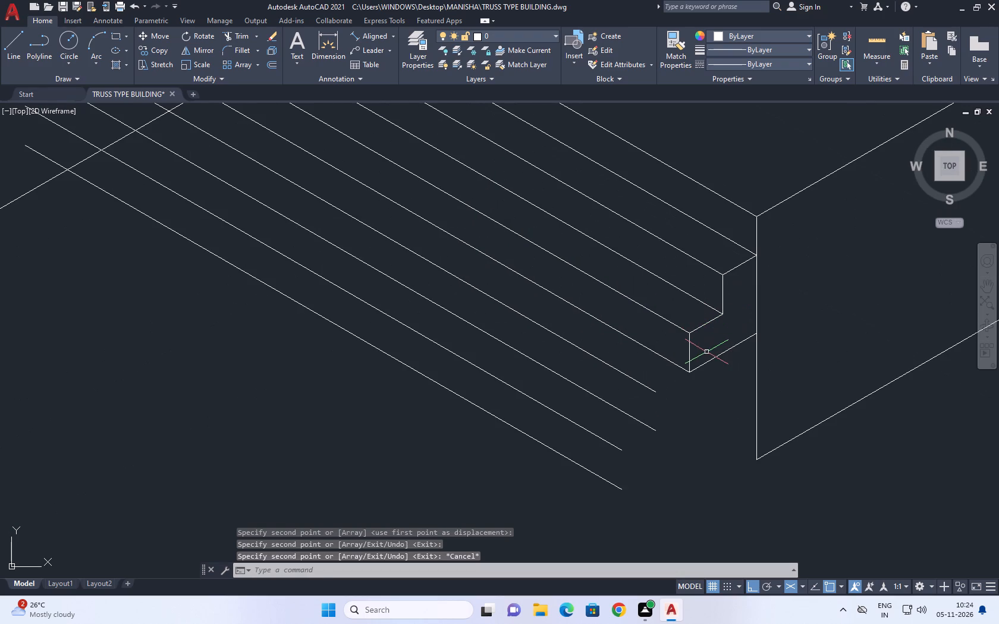
{"action": "type", "text": "L"}
{"action": "key", "text": "space"}
{"action": "left_click", "coordinate": [687, 373]}
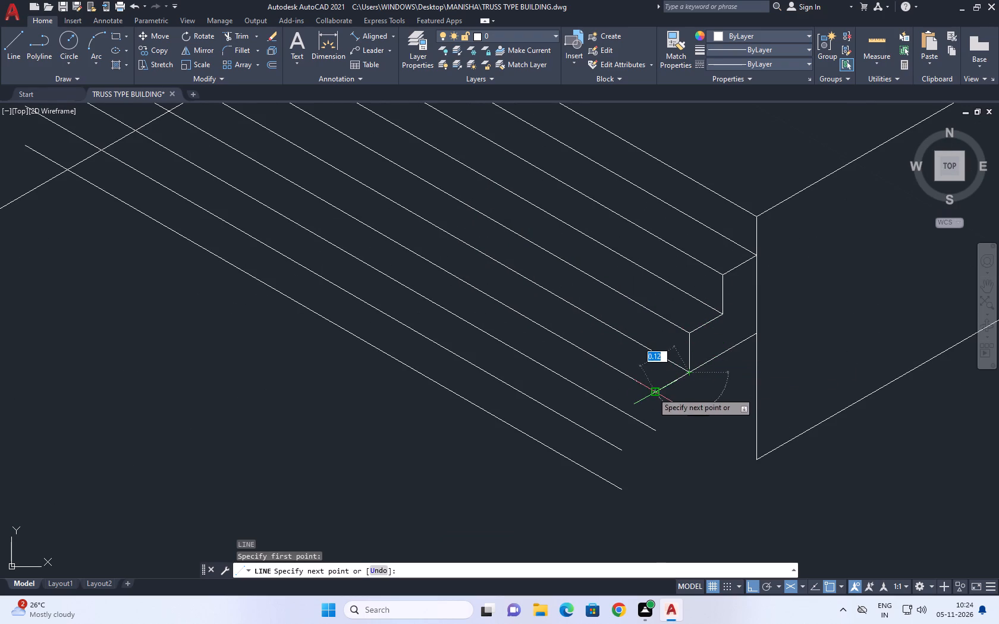
{"action": "left_click", "coordinate": [652, 392]}
{"action": "left_click", "coordinate": [649, 437]}
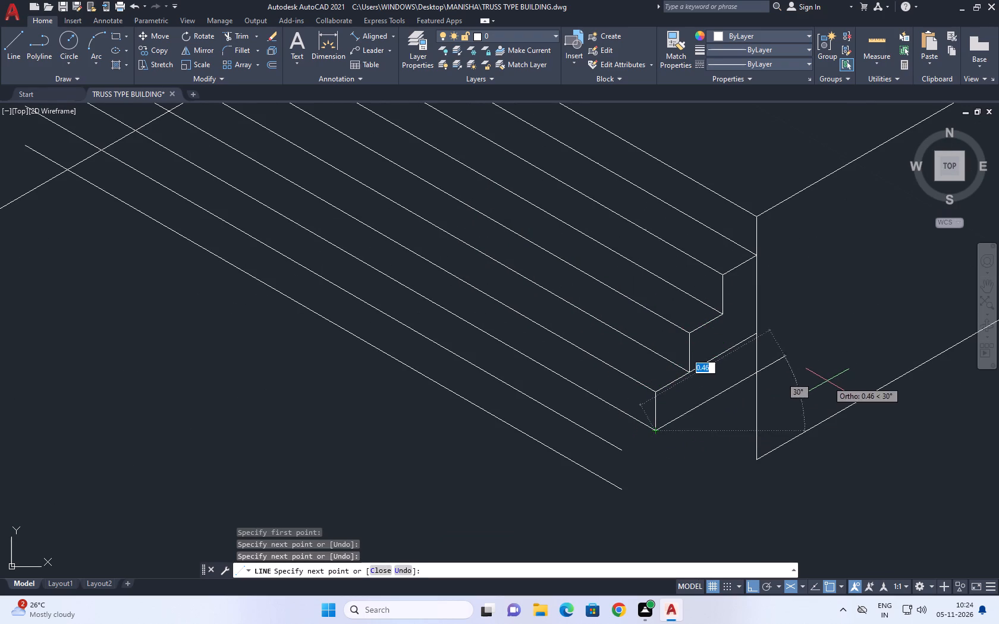
{"action": "left_click", "coordinate": [829, 380]}
{"action": "key", "text": "space"}
Draw the fourth step's front-end tread edge and riser, plus a base line from its bottom corner past the projection's vertical edge.
{"action": "middle_click_drag", "start_coordinate": [668, 399], "coordinate": [665, 280]}
{"action": "key", "text": "space"}
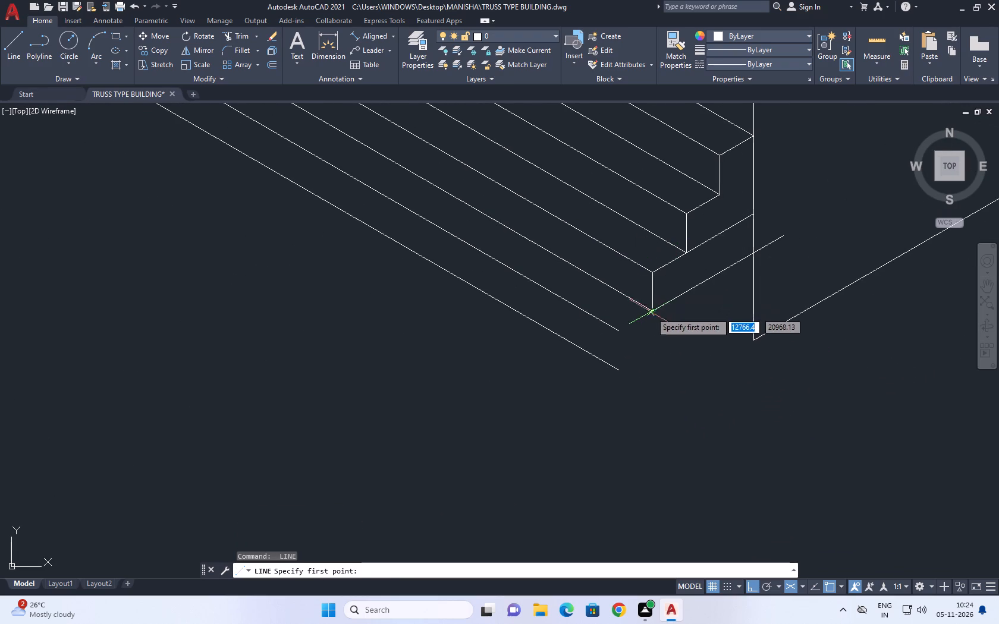
{"action": "left_click", "coordinate": [652, 308]}
{"action": "left_click", "coordinate": [619, 331]}
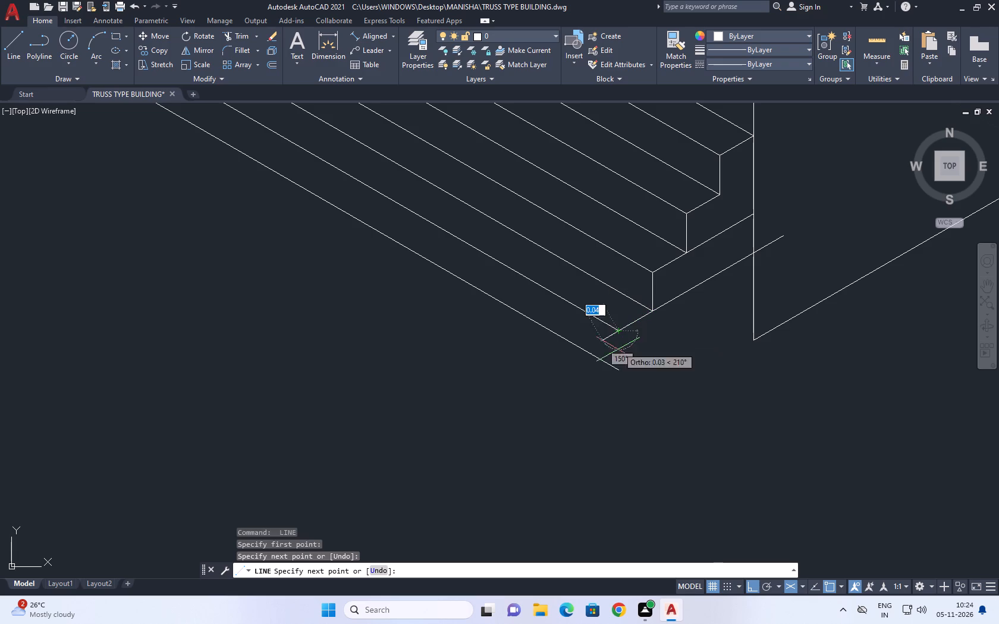
{"action": "left_click", "coordinate": [620, 368]}
{"action": "key", "text": "space"}
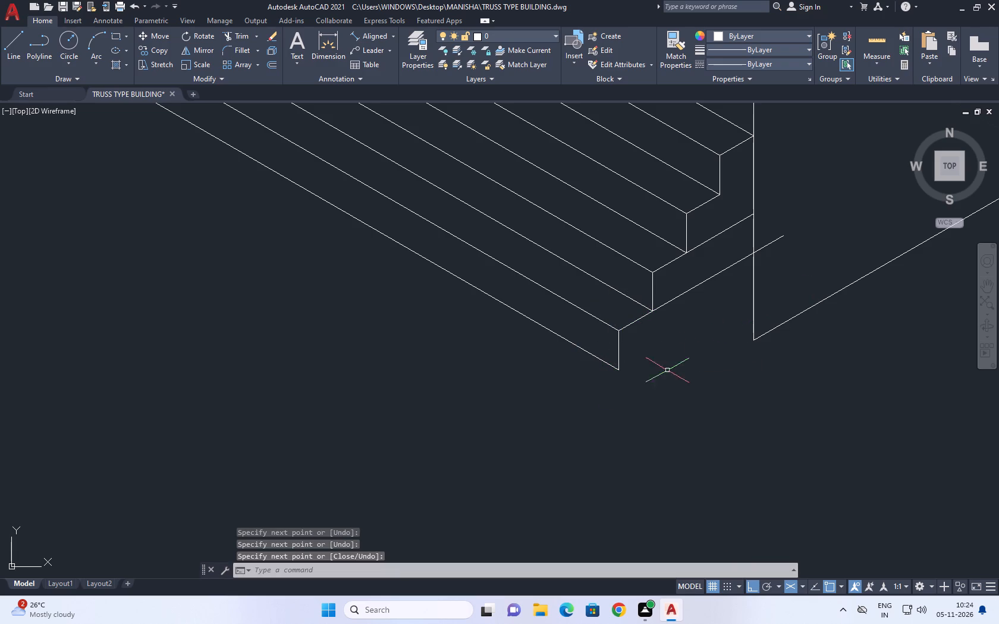
{"action": "key", "text": "space"}
{"action": "left_click", "coordinate": [622, 370]}
{"action": "left_click", "coordinate": [851, 251]}
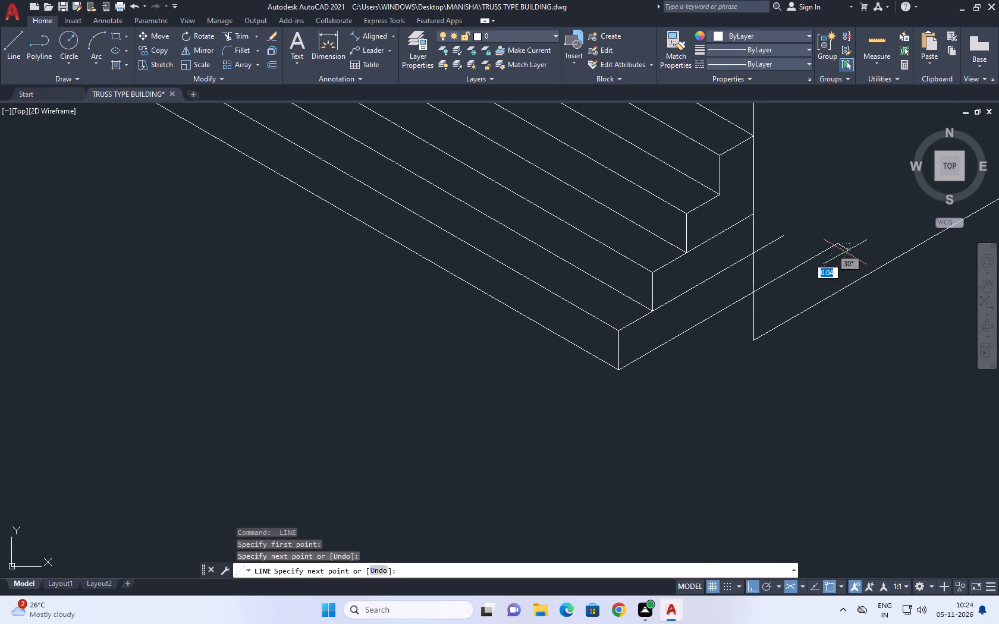
{"action": "middle_click_drag", "start_coordinate": [774, 216], "coordinate": [681, 311]}
{"action": "key", "text": "Escape"}
Trim both end lines' overhangs past the projection's vertical edge and the third and fourth tread lines behind their risers.
{"action": "key", "text": "t"}
{"action": "key", "text": "r"}
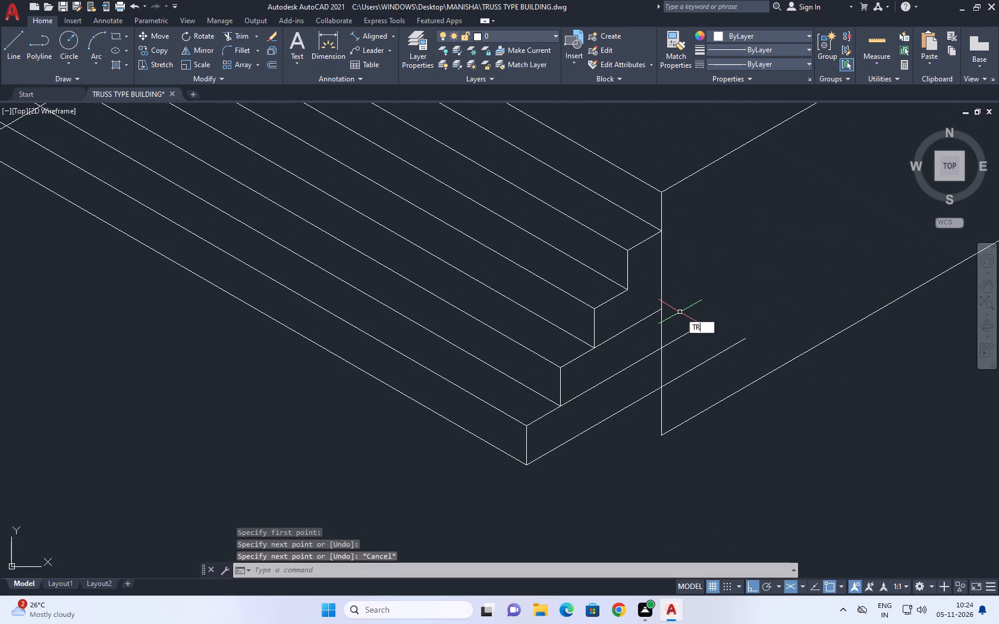
{"action": "key", "text": "space"}
{"action": "left_click_drag", "start_coordinate": [684, 291], "coordinate": [684, 298]}
{"action": "left_click", "coordinate": [698, 384]}
{"action": "left_click", "coordinate": [641, 311]}
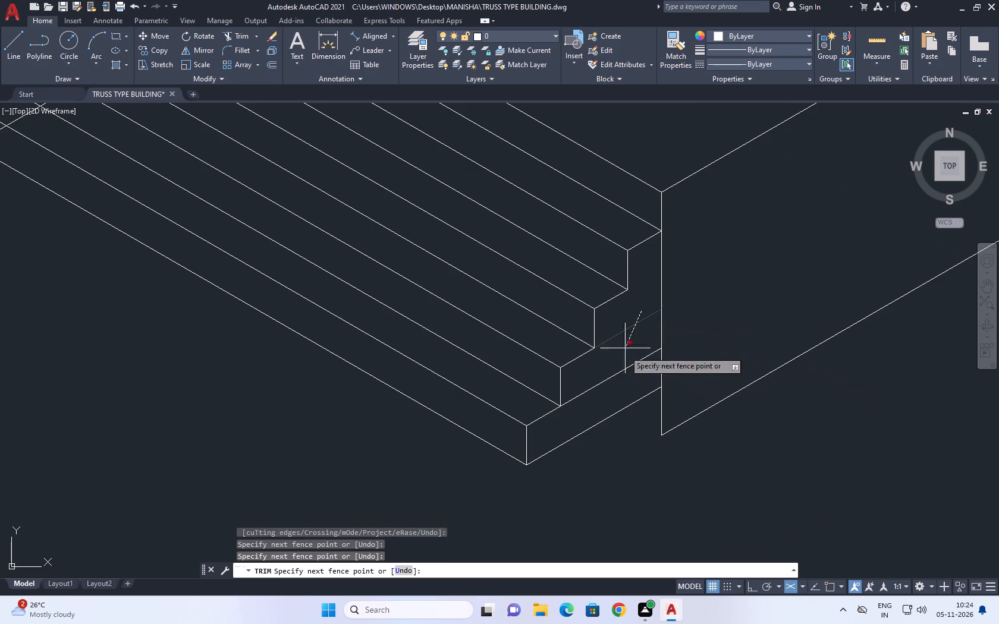
{"action": "left_click", "coordinate": [598, 399]}
{"action": "scroll", "coordinate": [719, 354], "scroll_direction": "down", "scroll_amount": 2}
{"action": "middle_click_drag", "start_coordinate": [656, 365], "coordinate": [688, 380]}
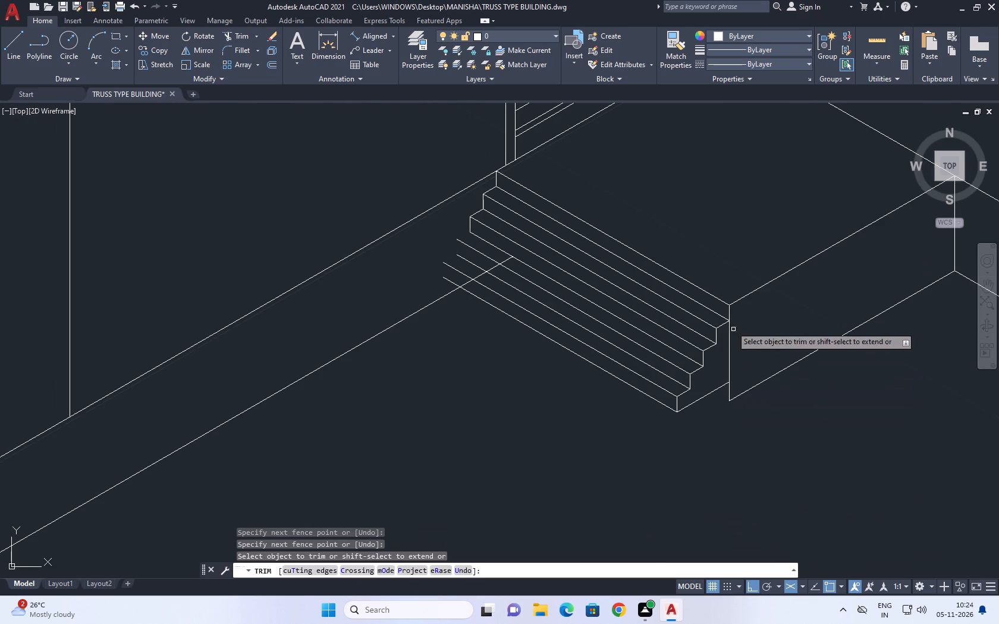
{"action": "middle_click_drag", "start_coordinate": [770, 329], "coordinate": [713, 246]}
{"action": "key", "text": "Escape"}
Copy the fourth step's long parallel lines from its tread's inner front corner to the lowest riser's bottom front corner.
{"action": "scroll", "coordinate": [613, 338], "scroll_direction": "up", "scroll_amount": 1}
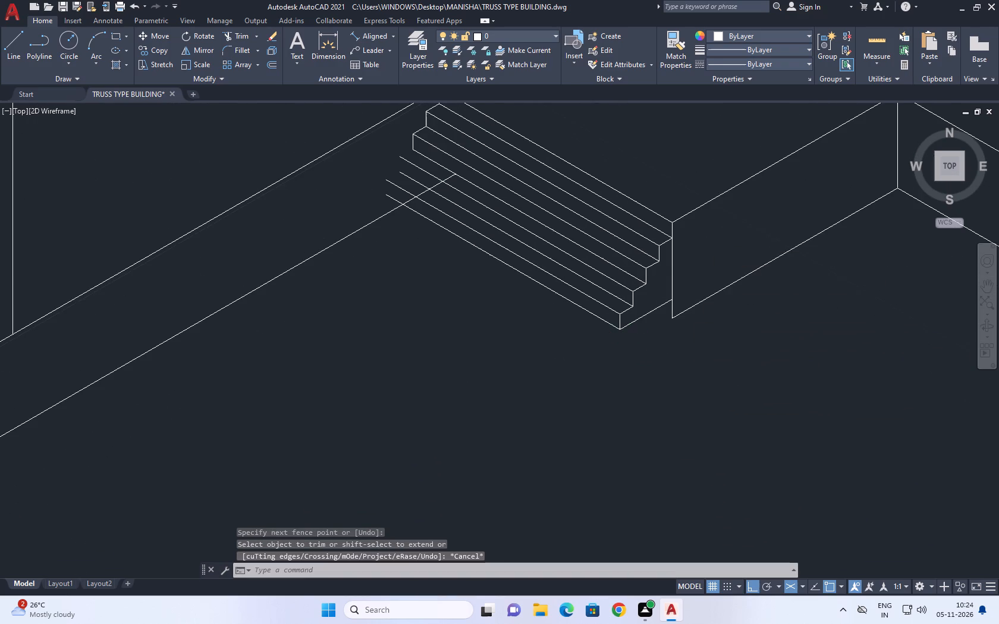
{"action": "scroll", "coordinate": [630, 301], "scroll_direction": "up", "scroll_amount": 1}
{"action": "left_click", "coordinate": [622, 256]}
{"action": "left_click", "coordinate": [561, 283]}
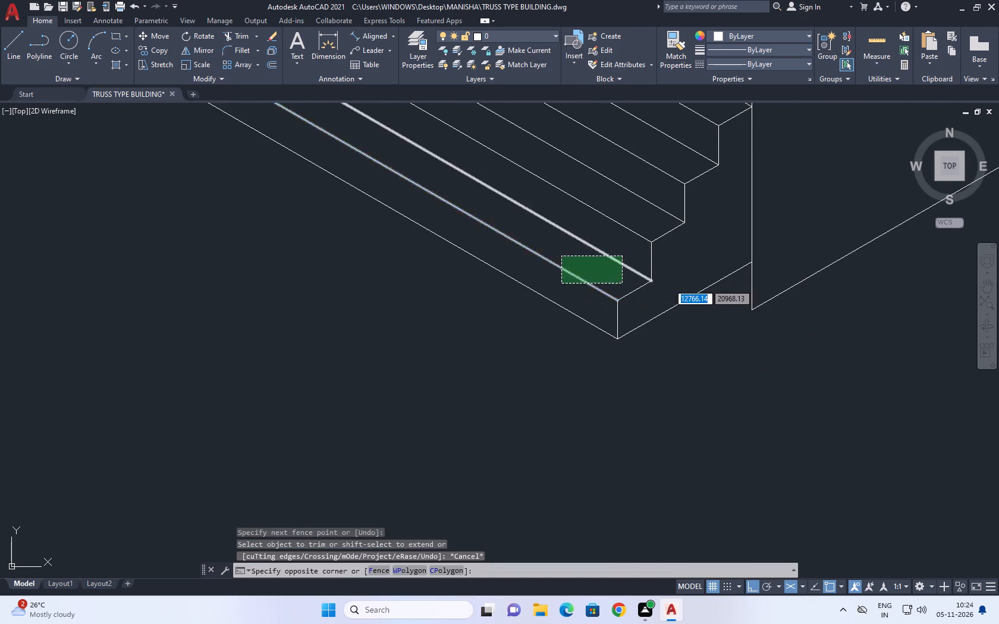
{"action": "left_click", "coordinate": [560, 291]}
{"action": "left_click_drag", "start_coordinate": [544, 323], "coordinate": [540, 337]}
{"action": "key", "text": "c"}
{"action": "type", "text": "O"}
{"action": "key", "text": "space"}
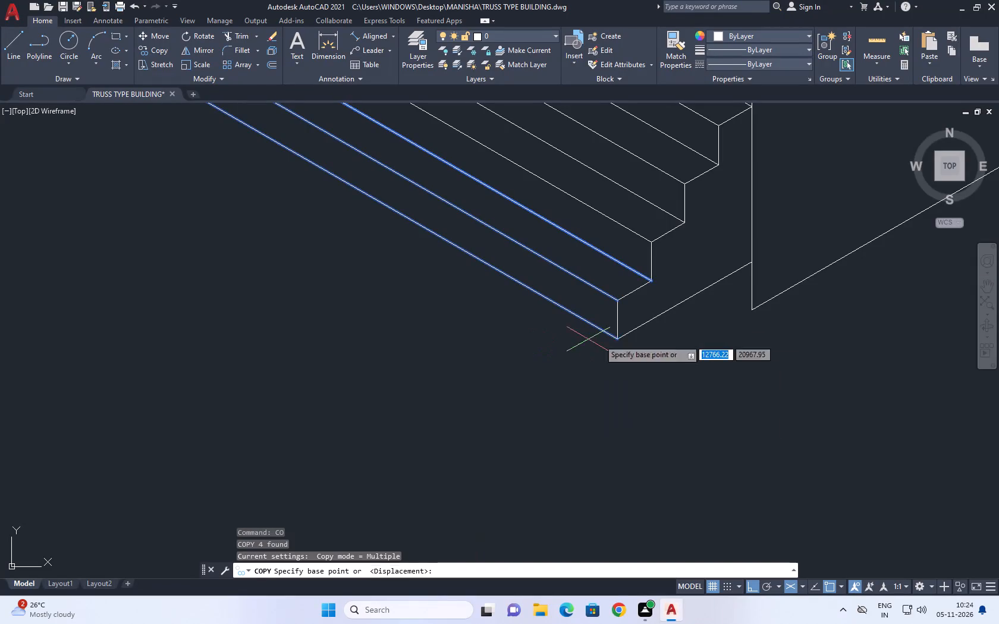
{"action": "left_click", "coordinate": [651, 278]}
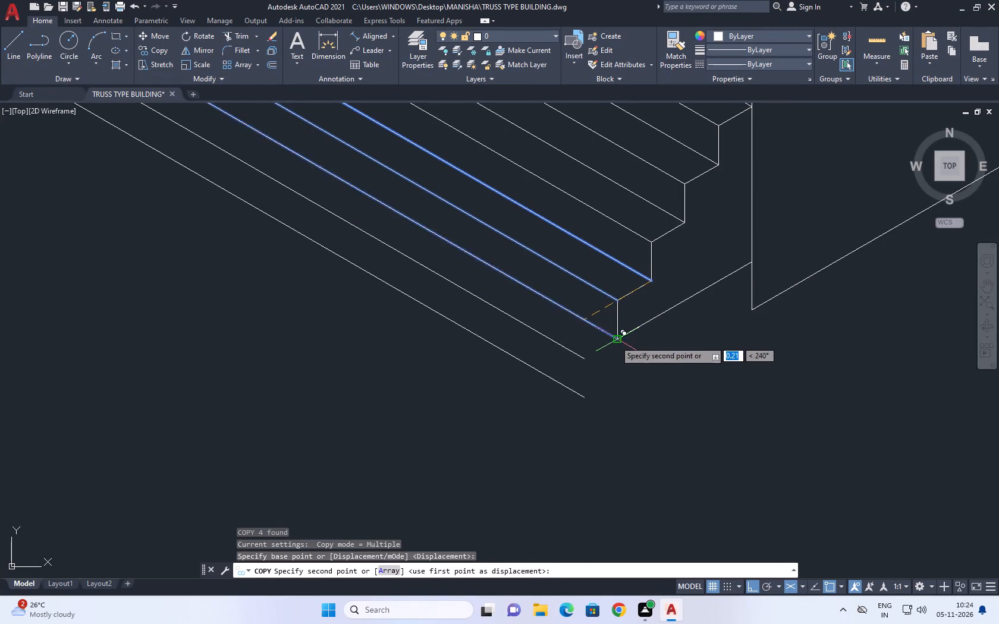
{"action": "left_click", "coordinate": [615, 341]}
{"action": "key", "text": "Escape"}
{"action": "middle_click_drag", "start_coordinate": [752, 336], "coordinate": [717, 342]}
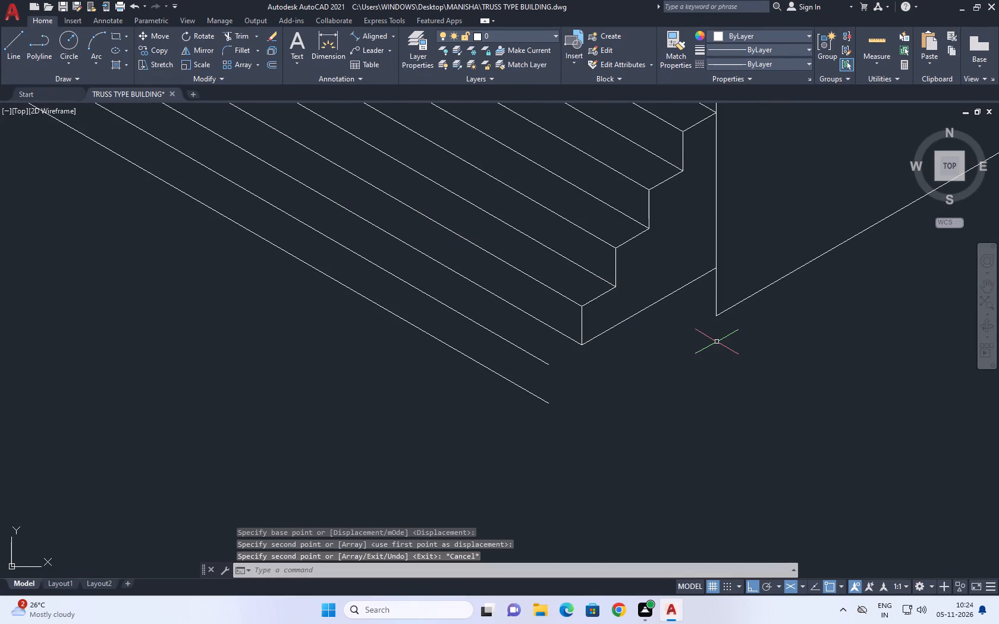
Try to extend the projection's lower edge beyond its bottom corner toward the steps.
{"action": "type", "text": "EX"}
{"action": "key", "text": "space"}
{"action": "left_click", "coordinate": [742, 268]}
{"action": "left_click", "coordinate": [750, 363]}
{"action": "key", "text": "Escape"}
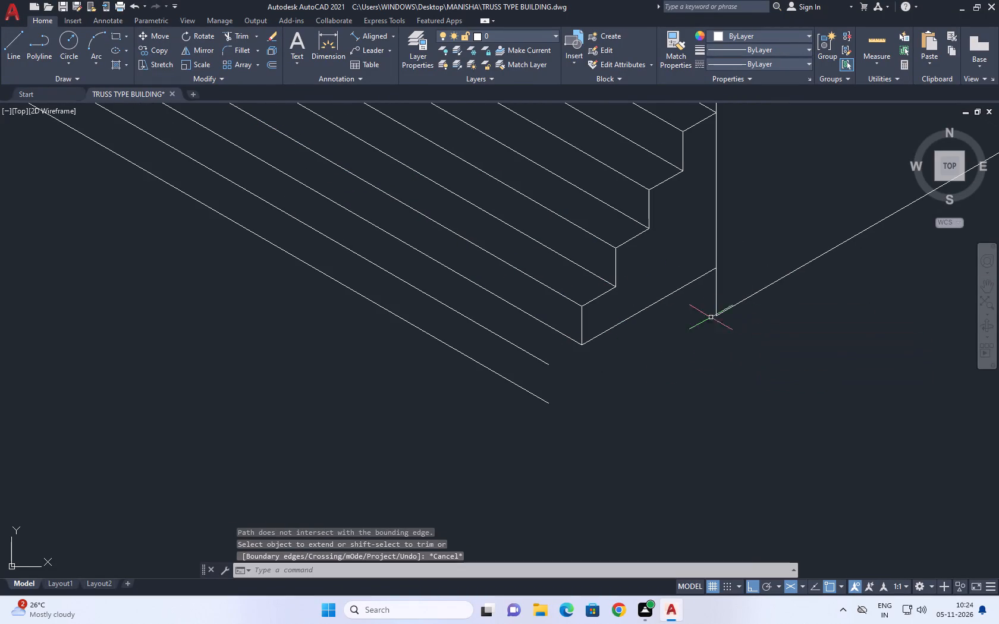
Draw the fifth step's front-end tread edge and riser, plus a base line from its bottom corner past the projection's vertical edge.
{"action": "key", "text": "l"}
{"action": "key", "text": "space"}
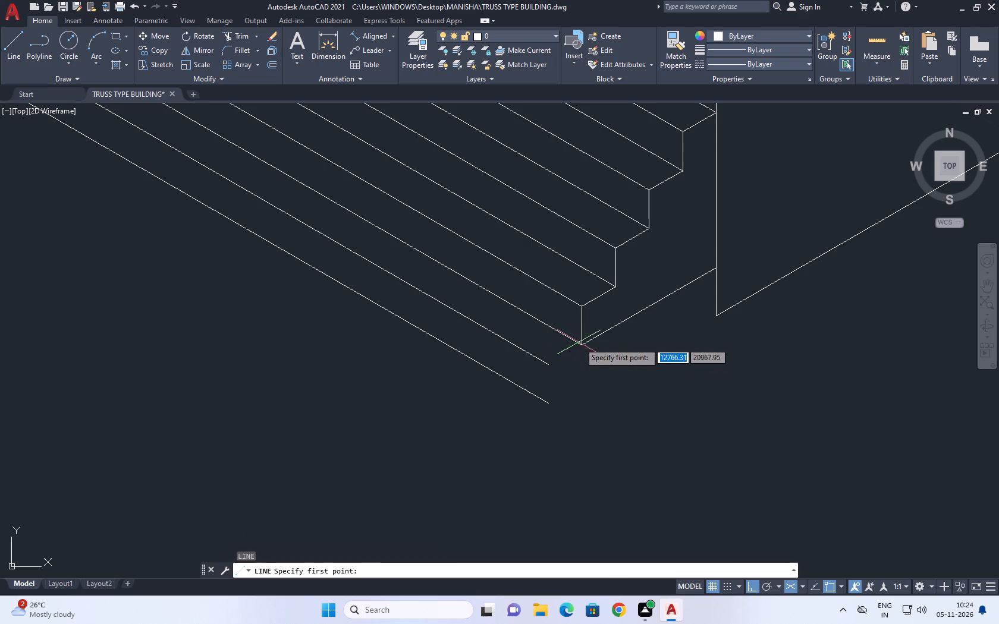
{"action": "left_click", "coordinate": [582, 344]}
{"action": "left_click", "coordinate": [547, 364]}
{"action": "left_click", "coordinate": [542, 404]}
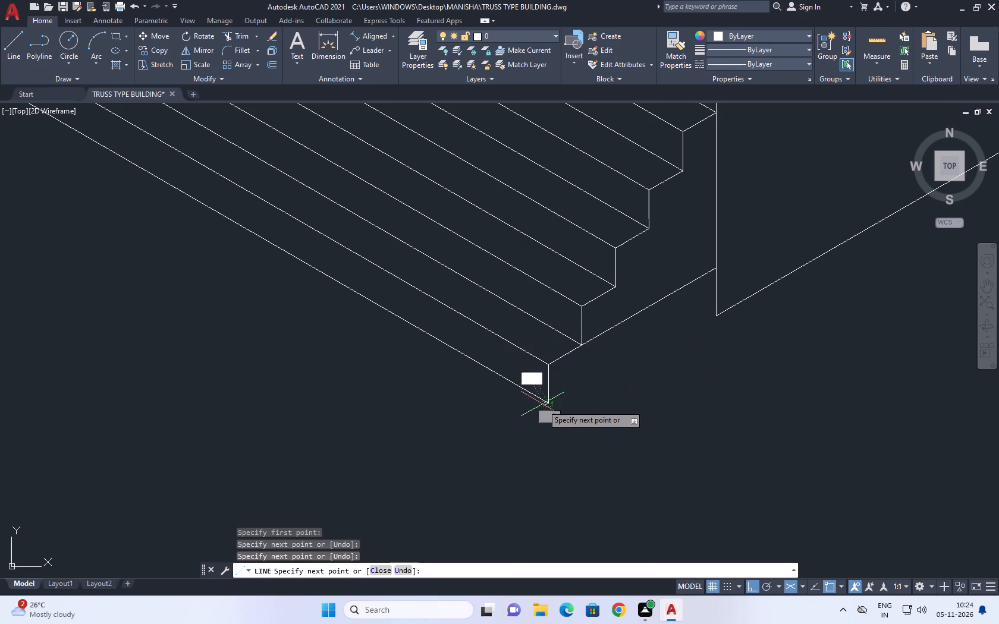
{"action": "left_click", "coordinate": [733, 294]}
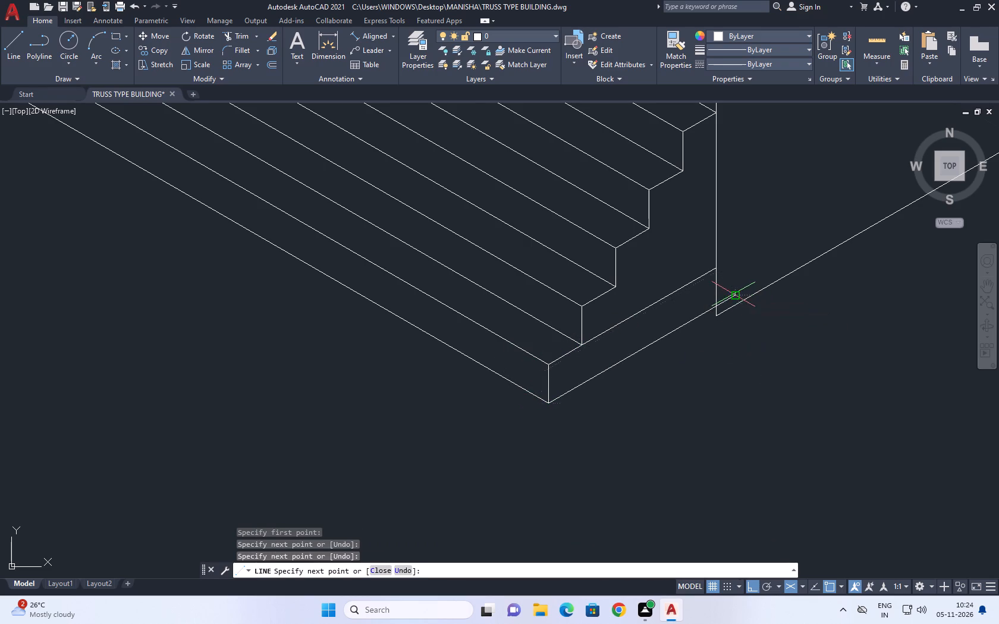
{"action": "scroll", "coordinate": [673, 308], "scroll_direction": "down", "scroll_amount": 2}
{"action": "key", "text": "Escape"}
Shorten the building's front base line so it ends where it crosses the lowest step's bottom long line.
{"action": "middle_click_drag", "start_coordinate": [571, 249], "coordinate": [586, 273]}
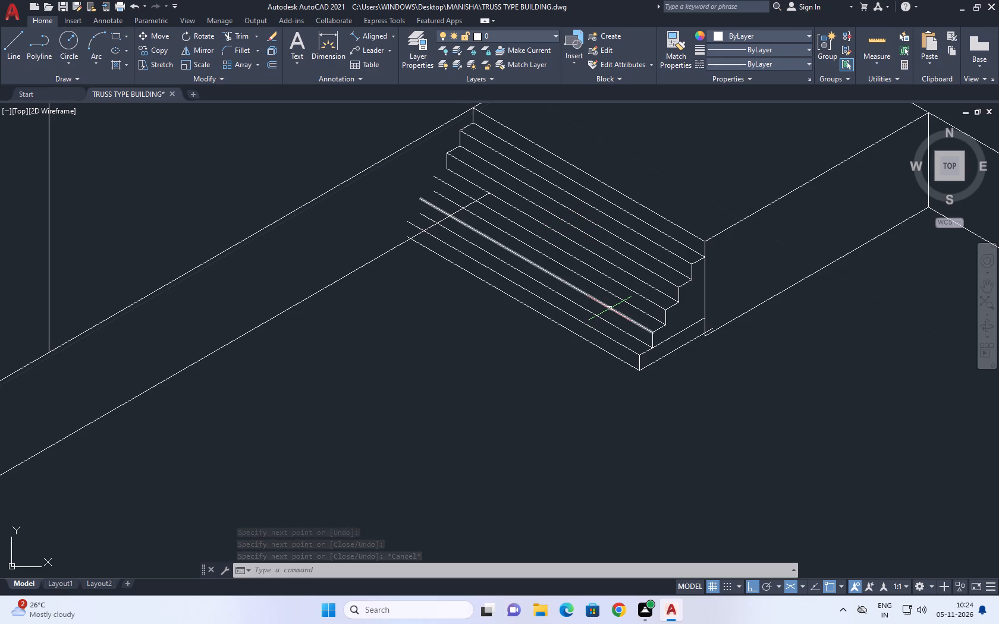
{"action": "middle_click_drag", "start_coordinate": [680, 374], "coordinate": [668, 342]}
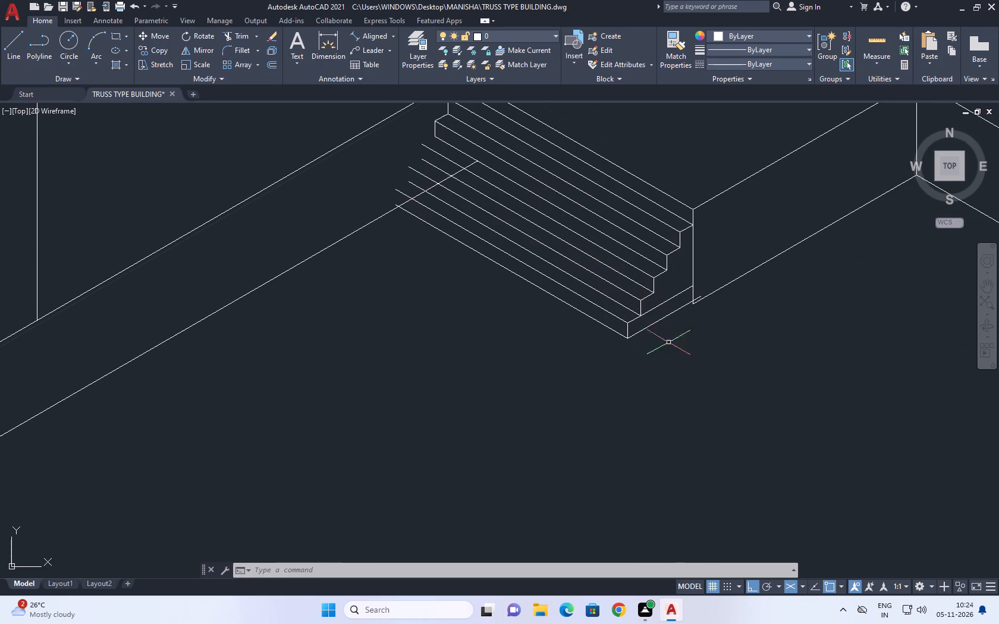
{"action": "scroll", "coordinate": [477, 181], "scroll_direction": "up", "scroll_amount": 1}
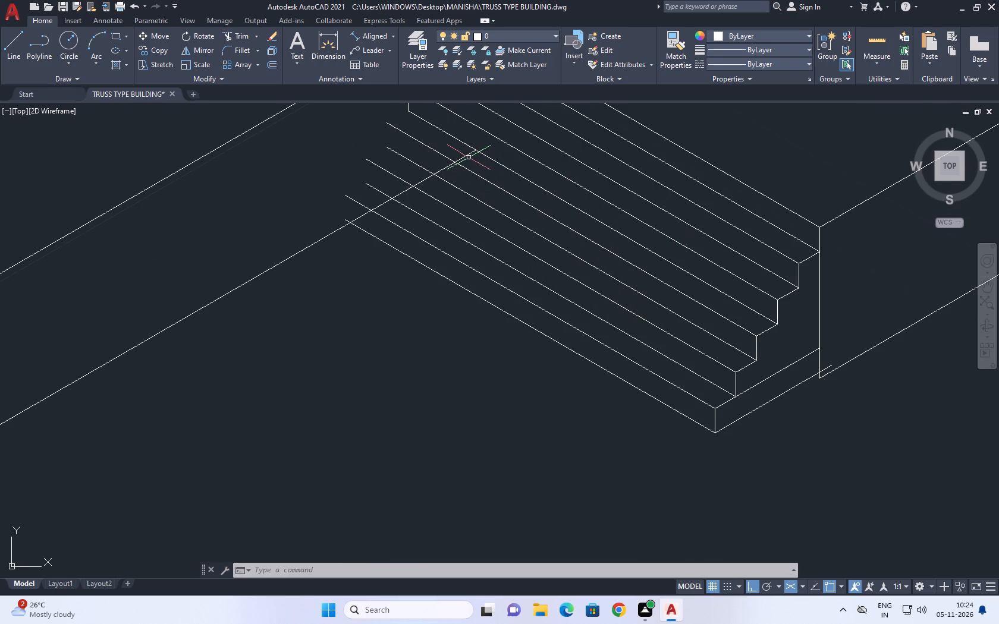
{"action": "left_click", "coordinate": [465, 155]}
{"action": "left_click", "coordinate": [475, 150]}
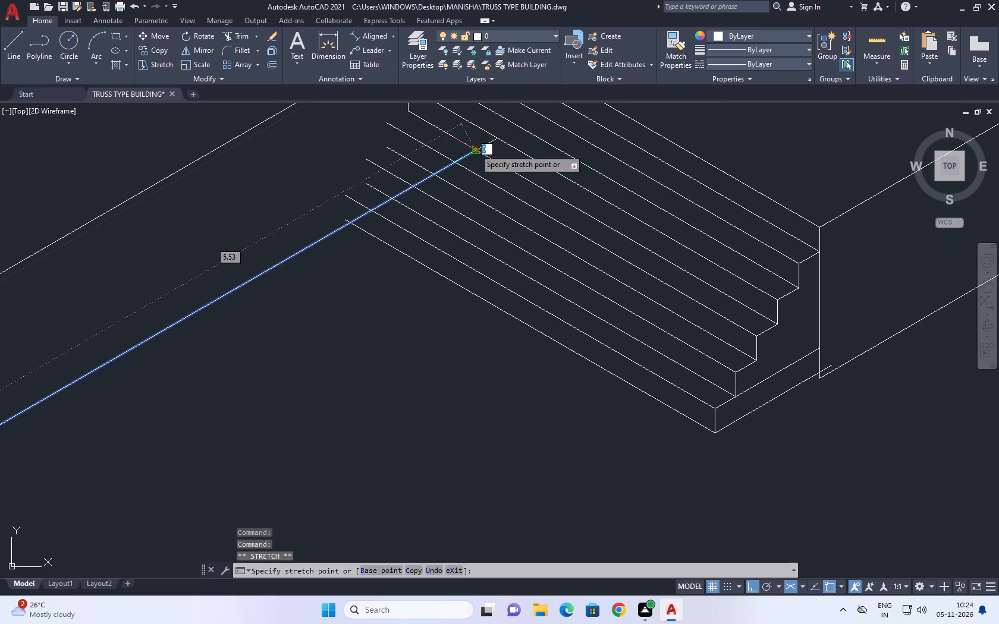
{"action": "left_click", "coordinate": [347, 223]}
{"action": "key", "text": "Escape"}
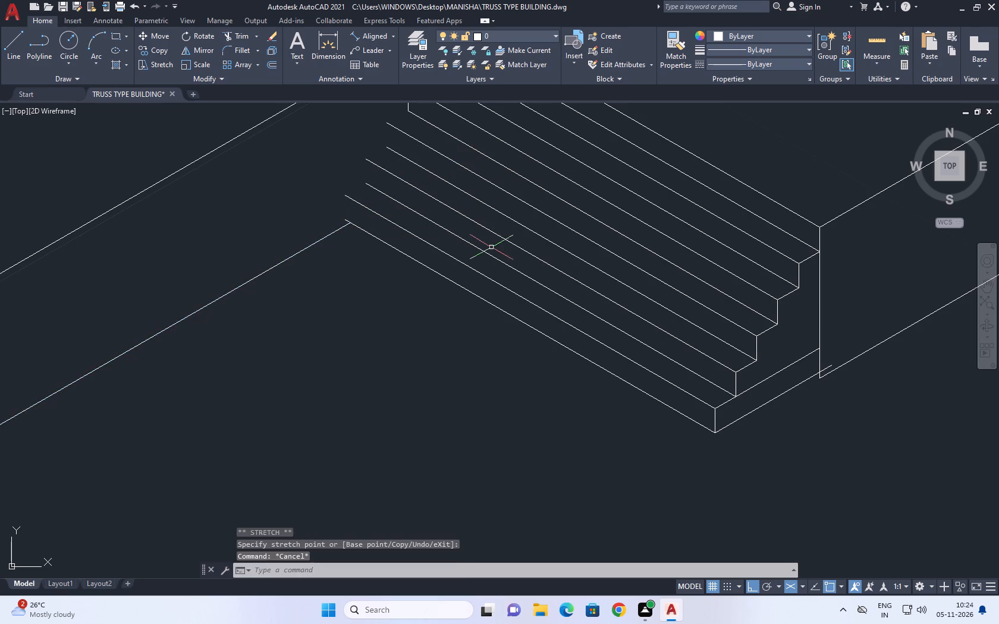
Fillet the projection's lower edge with the lowest step's front-end riser at radius 0 to form a sharp corner.
{"action": "middle_click_drag", "start_coordinate": [805, 386], "coordinate": [637, 305]}
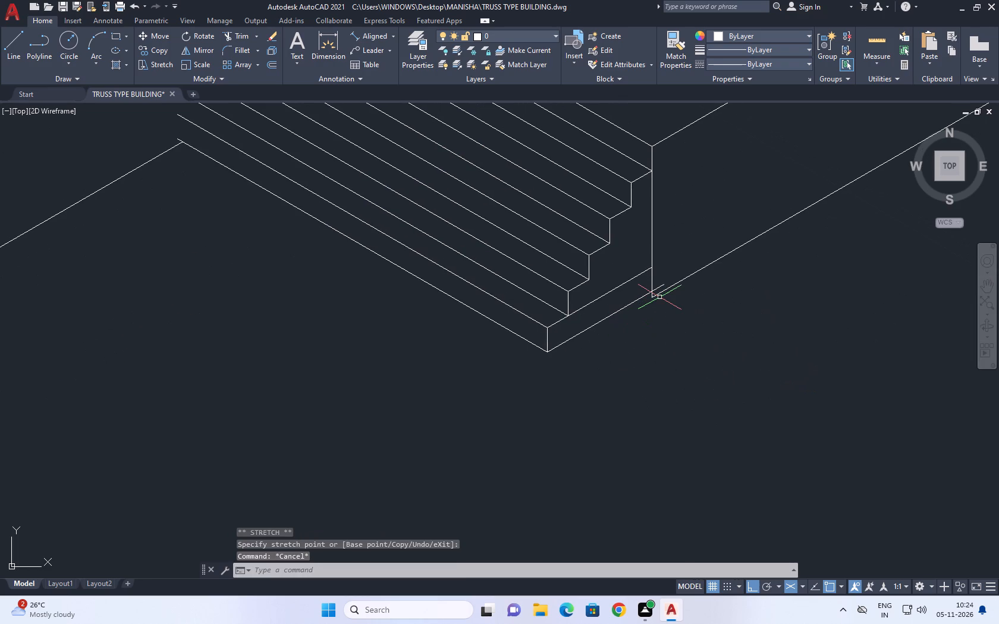
{"action": "type", "text": "E"}
{"action": "key", "text": "space"}
{"action": "key", "text": "Escape"}
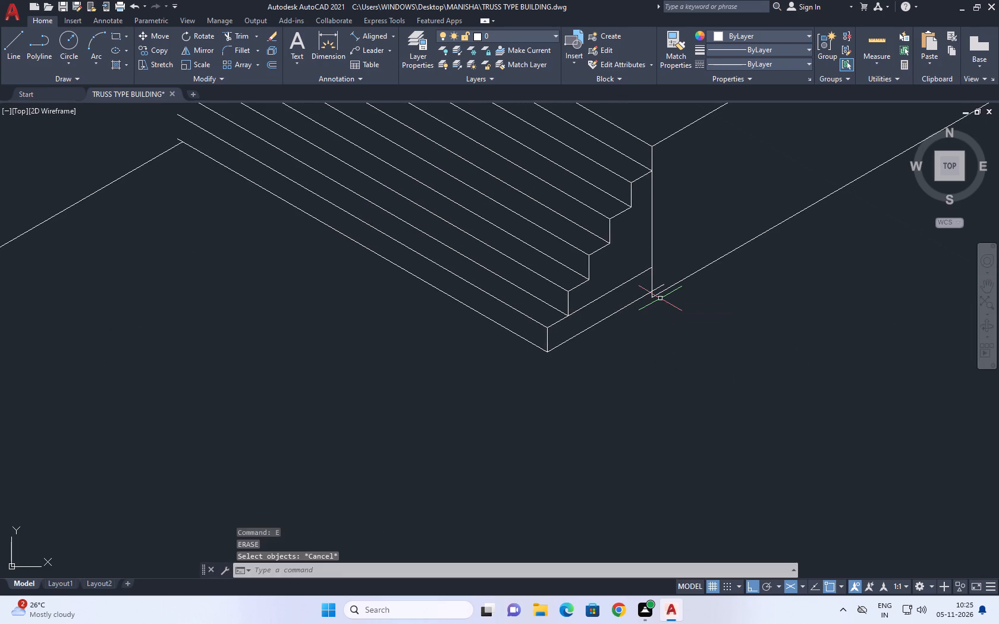
{"action": "key", "text": "f"}
{"action": "key", "text": "space"}
{"action": "left_click", "coordinate": [670, 289]}
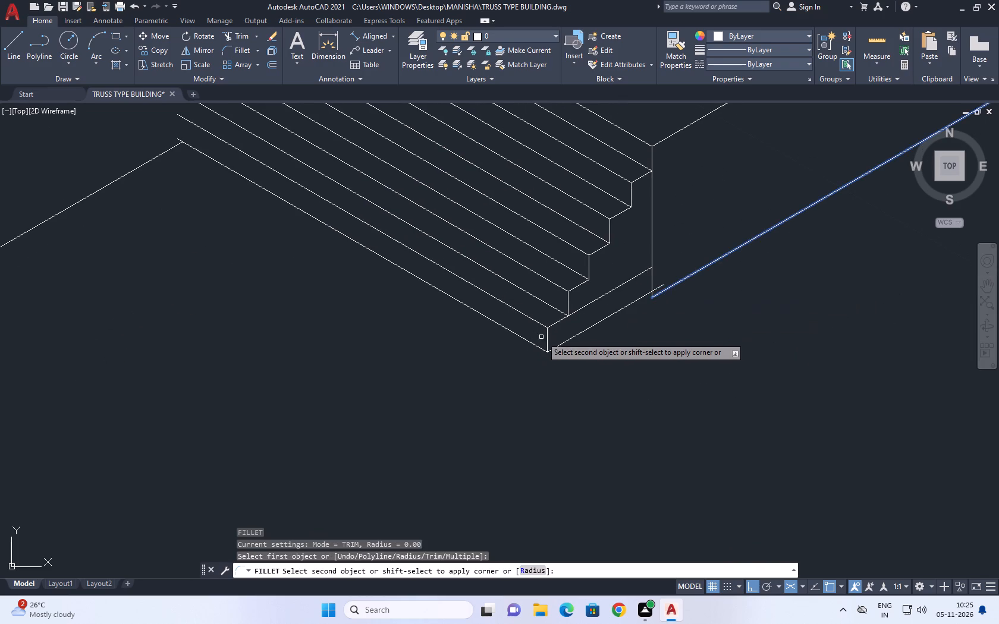
{"action": "left_click", "coordinate": [546, 341]}
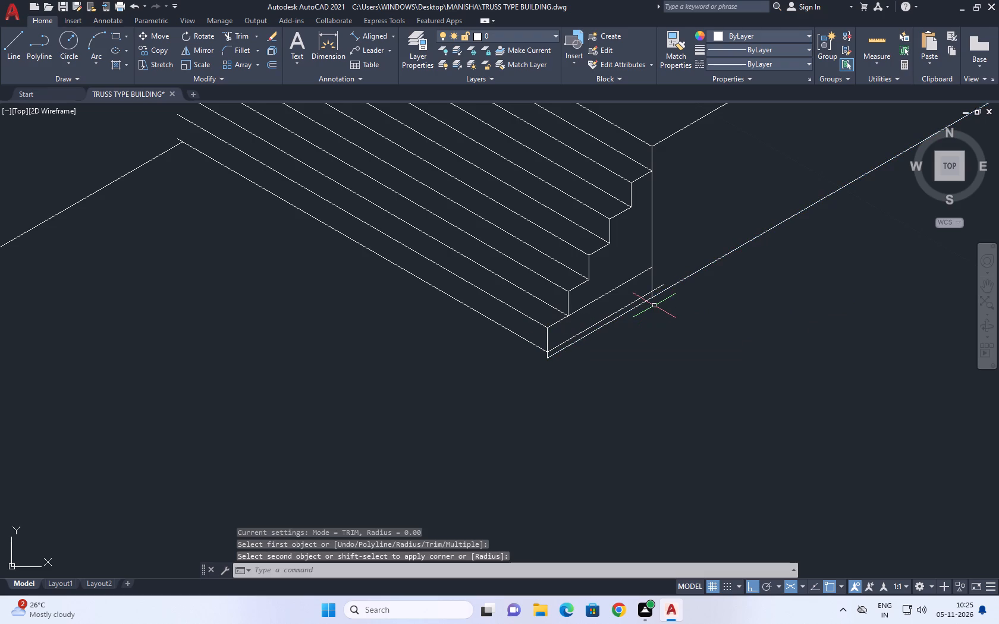
Trim the lowest step's end base line where it overhangs past the projection's vertical edge.
{"action": "type", "text": "TR"}
{"action": "key", "text": "space"}
{"action": "scroll", "coordinate": [665, 291], "scroll_direction": "up", "scroll_amount": 2}
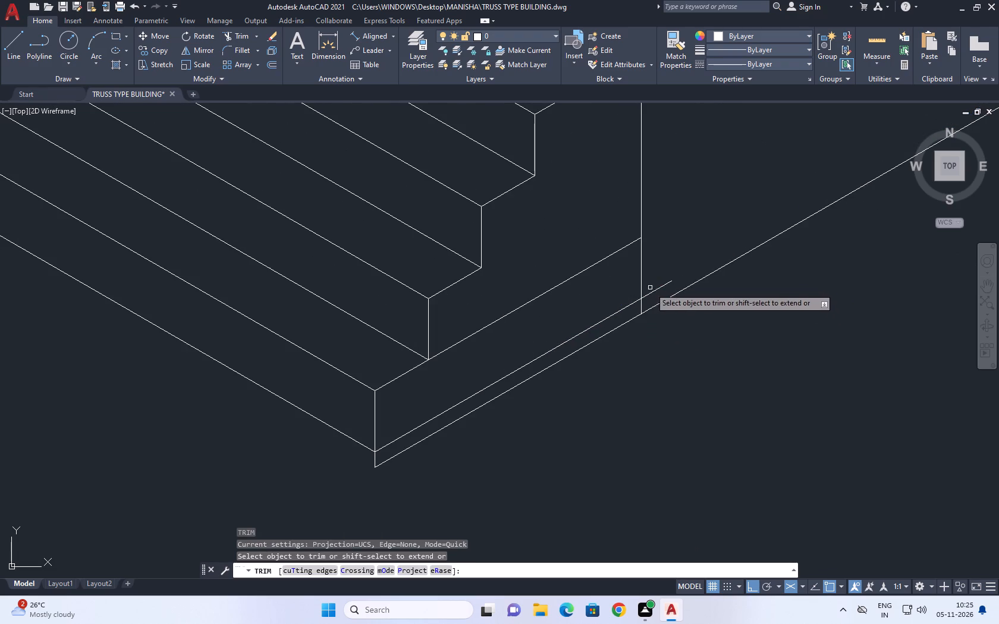
{"action": "left_click", "coordinate": [653, 289]}
{"action": "scroll", "coordinate": [653, 293], "scroll_direction": "down", "scroll_amount": 3}
{"action": "key", "text": "Escape"}
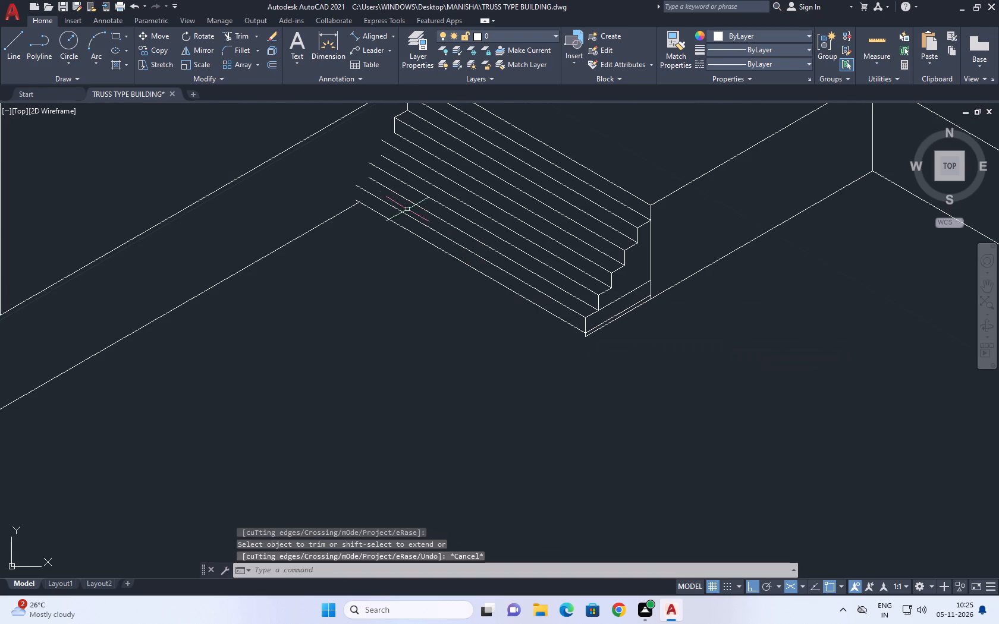
Draw the third step's wall-end tread edge and riser between the ends of its long parallel lines.
{"action": "middle_click_drag", "start_coordinate": [430, 225], "coordinate": [629, 372]}
{"action": "key", "text": "l"}
{"action": "key", "text": "space"}
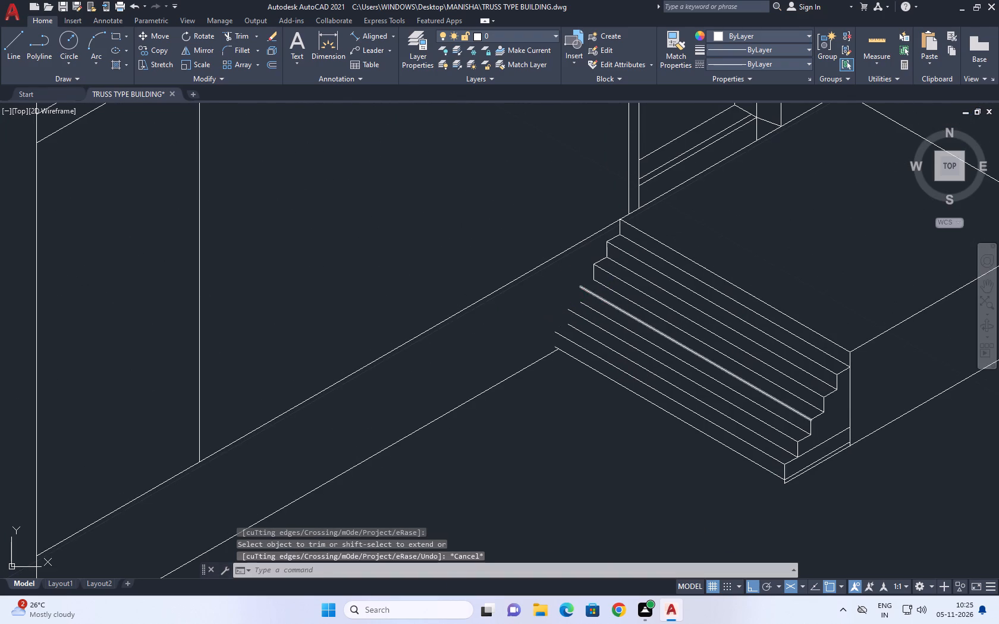
{"action": "scroll", "coordinate": [580, 273], "scroll_direction": "up", "scroll_amount": 2}
{"action": "left_click", "coordinate": [613, 291]}
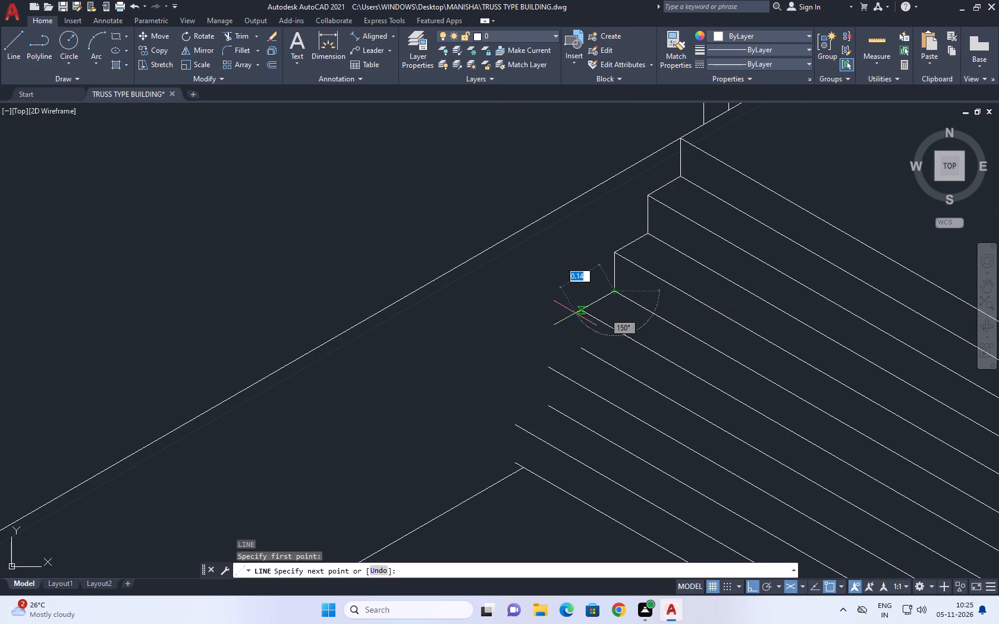
{"action": "left_click", "coordinate": [580, 311]}
{"action": "left_click", "coordinate": [580, 347]}
{"action": "key", "text": "space"}
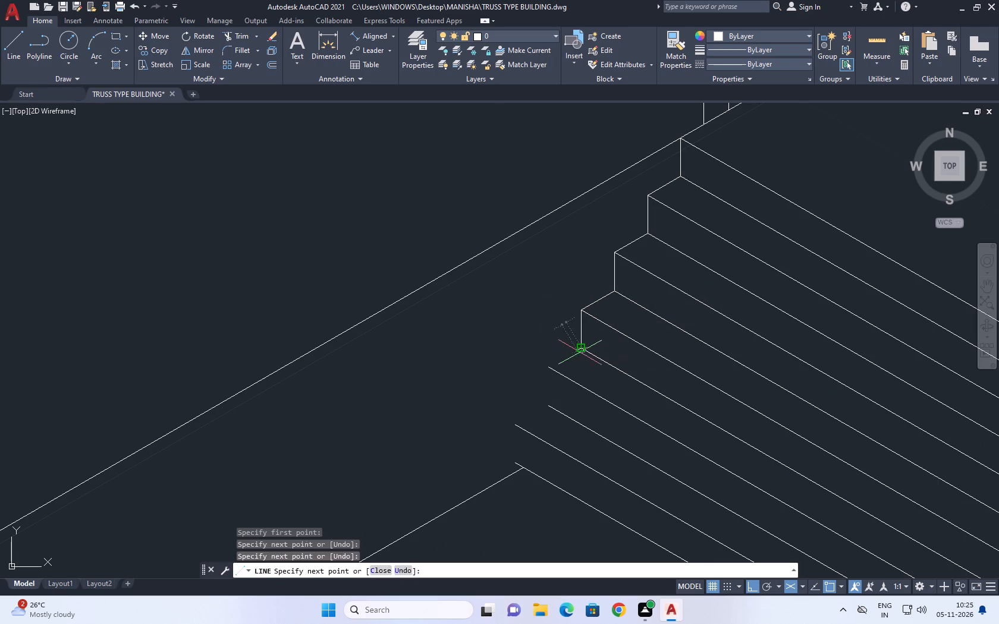
Draw the fourth step's wall-end tread edge and riser between the ends of its long parallel lines.
{"action": "key", "text": "space"}
{"action": "left_click", "coordinate": [583, 349]}
{"action": "left_click", "coordinate": [545, 370]}
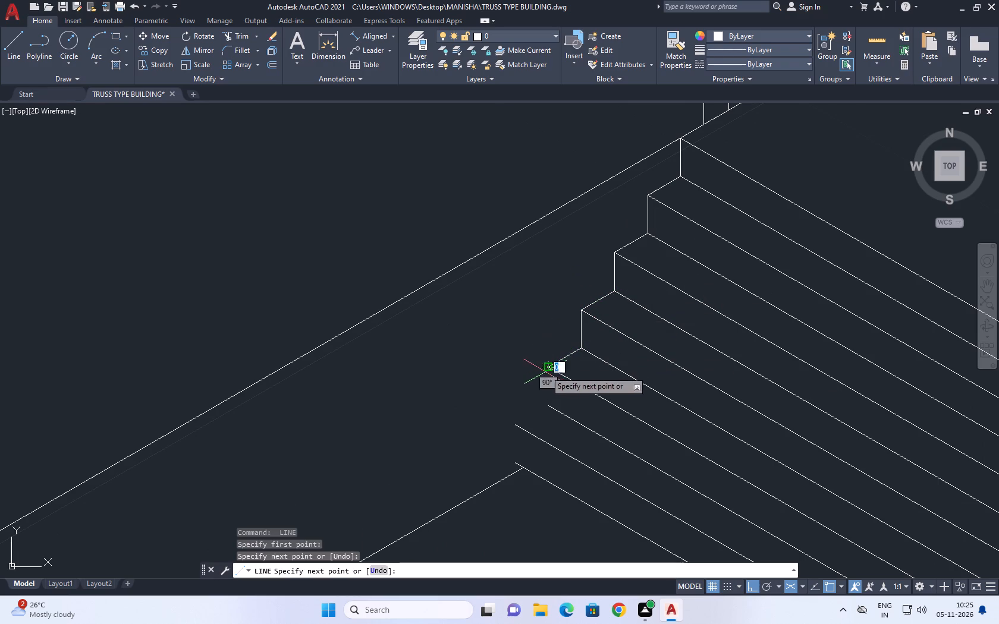
{"action": "key", "text": "space"}
{"action": "key", "text": "space"}
{"action": "left_click_drag", "start_coordinate": [551, 364], "coordinate": [550, 370]}
{"action": "left_click", "coordinate": [548, 406]}
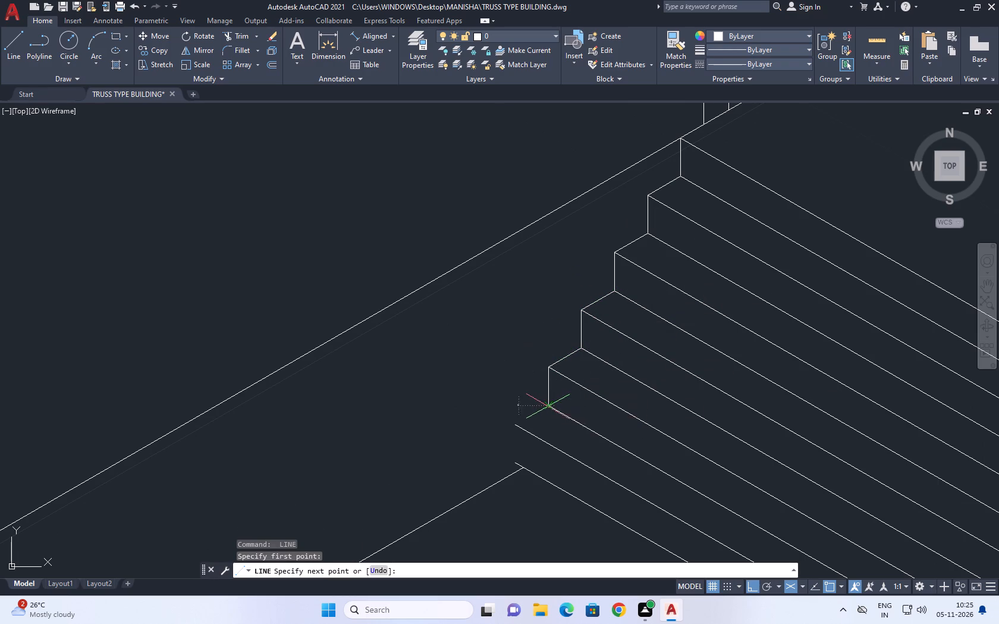
{"action": "key", "text": "space"}
Draw the fifth step's wall-end tread edge and riser down to its bottom long line.
{"action": "key", "text": "space"}
{"action": "left_click", "coordinate": [551, 406]}
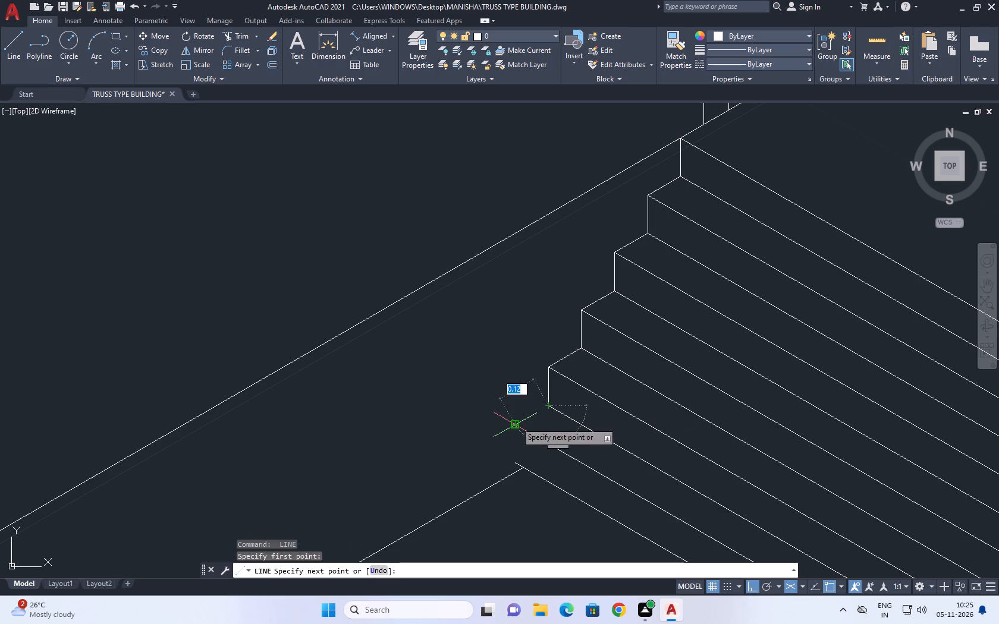
{"action": "left_click", "coordinate": [516, 422]}
{"action": "left_click", "coordinate": [511, 467]}
{"action": "key", "text": "space"}
Draw a ground line from the lowest riser's extended front corner, parallel to the steps and past the building's base line.
{"action": "scroll", "coordinate": [570, 364], "scroll_direction": "down", "scroll_amount": 3}
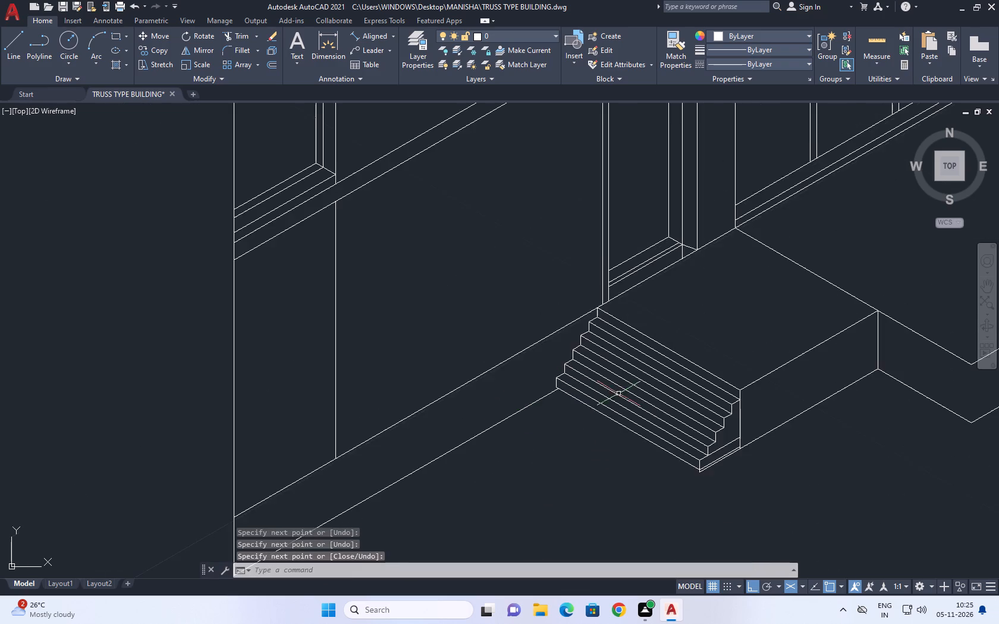
{"action": "middle_click_drag", "start_coordinate": [655, 412], "coordinate": [634, 318]}
{"action": "key", "text": "l"}
{"action": "key", "text": "space"}
{"action": "scroll", "coordinate": [679, 386], "scroll_direction": "up", "scroll_amount": 3}
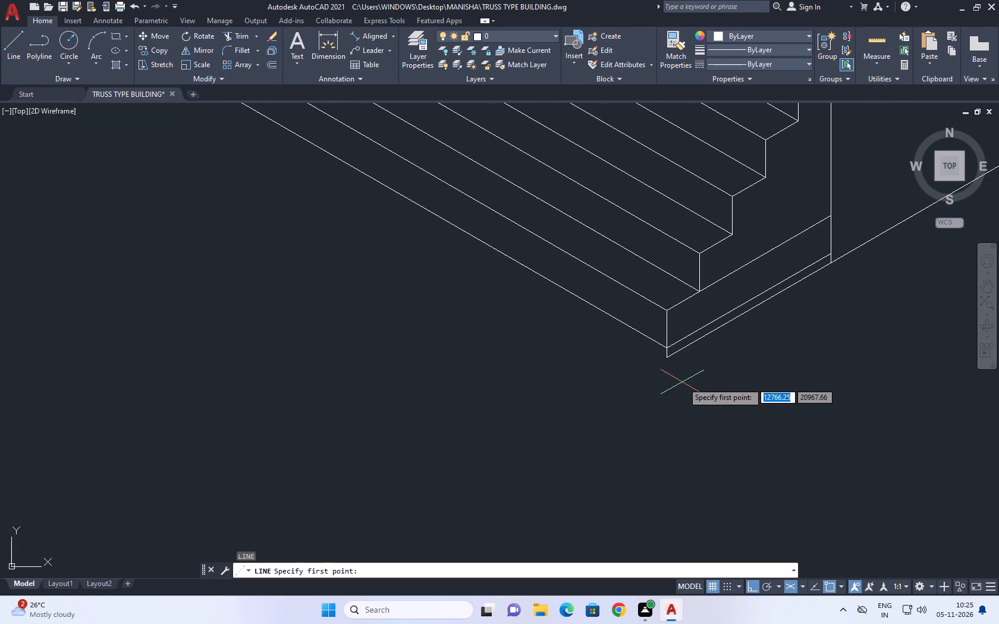
{"action": "left_click", "coordinate": [666, 361]}
{"action": "middle_click_drag", "start_coordinate": [432, 282], "coordinate": [643, 432]}
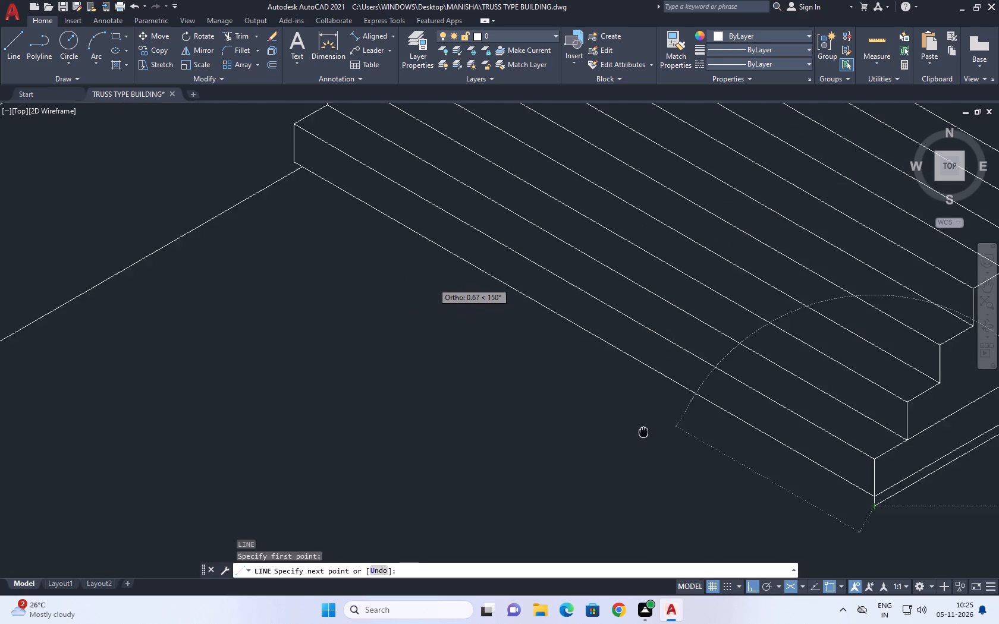
{"action": "scroll", "coordinate": [661, 436], "scroll_direction": "down", "scroll_amount": 2}
{"action": "scroll", "coordinate": [478, 328], "scroll_direction": "up", "scroll_amount": 1}
{"action": "left_click", "coordinate": [484, 336]}
{"action": "key", "text": "Escape"}
Extend the lowest step's wall-end riser down to the new ground line.
{"action": "scroll", "coordinate": [553, 335], "scroll_direction": "up", "scroll_amount": 2}
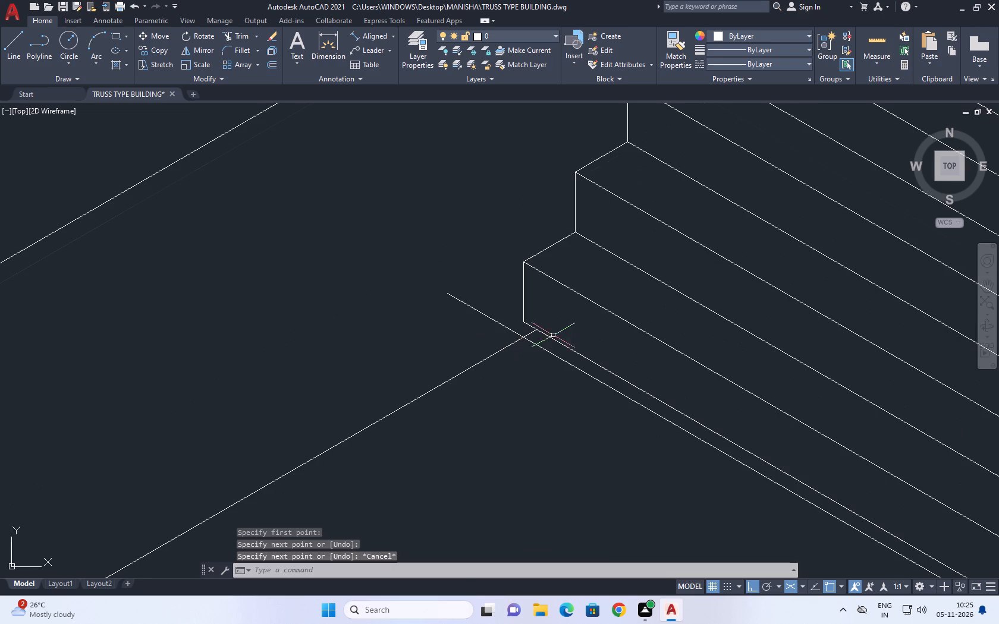
{"action": "scroll", "coordinate": [553, 335], "scroll_direction": "up", "scroll_amount": 1}
{"action": "middle_click_drag", "start_coordinate": [515, 341], "coordinate": [609, 401]}
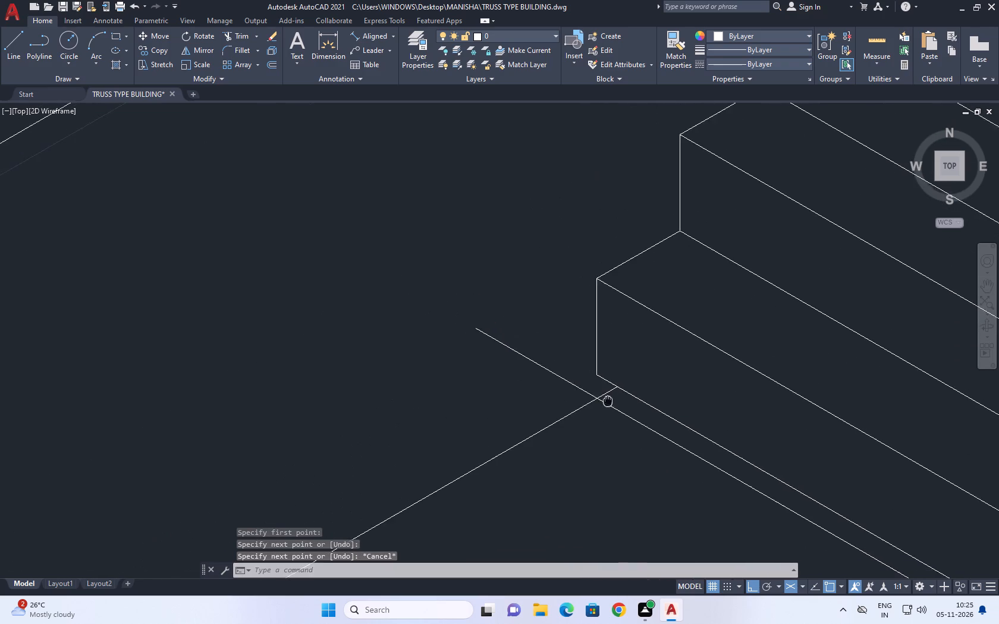
{"action": "middle_click_drag", "start_coordinate": [609, 401], "coordinate": [622, 373]}
{"action": "key", "text": "e"}
{"action": "key", "text": "x"}
{"action": "key", "text": "space"}
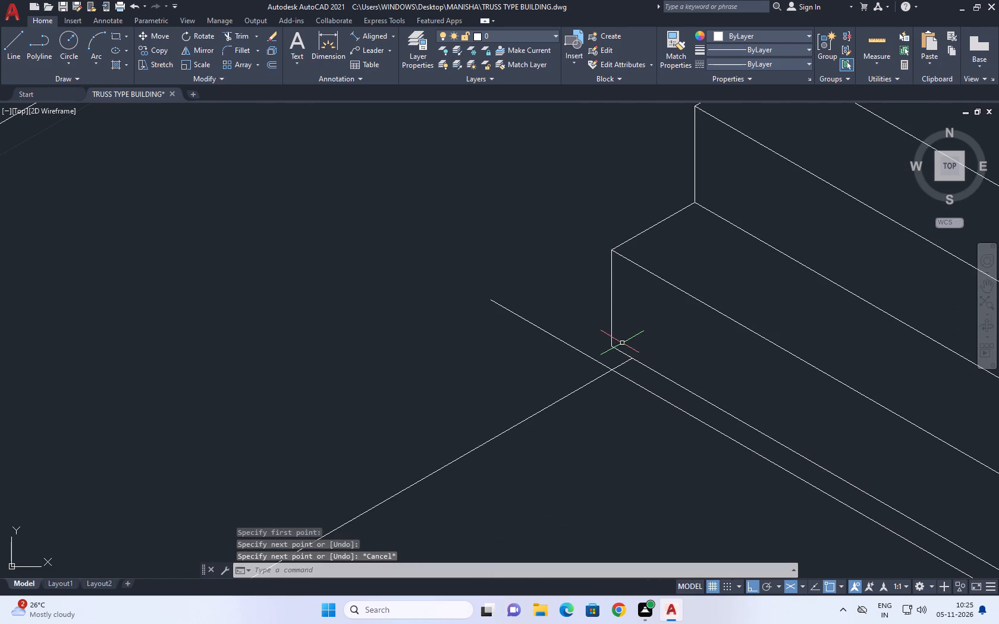
{"action": "left_click_drag", "start_coordinate": [587, 302], "coordinate": [605, 307]}
{"action": "left_click", "coordinate": [646, 333]}
{"action": "key", "text": "Escape"}
Trim the building base line and the ground line where they overhang past the lowest step's wall-end riser.
{"action": "type", "text": "TR"}
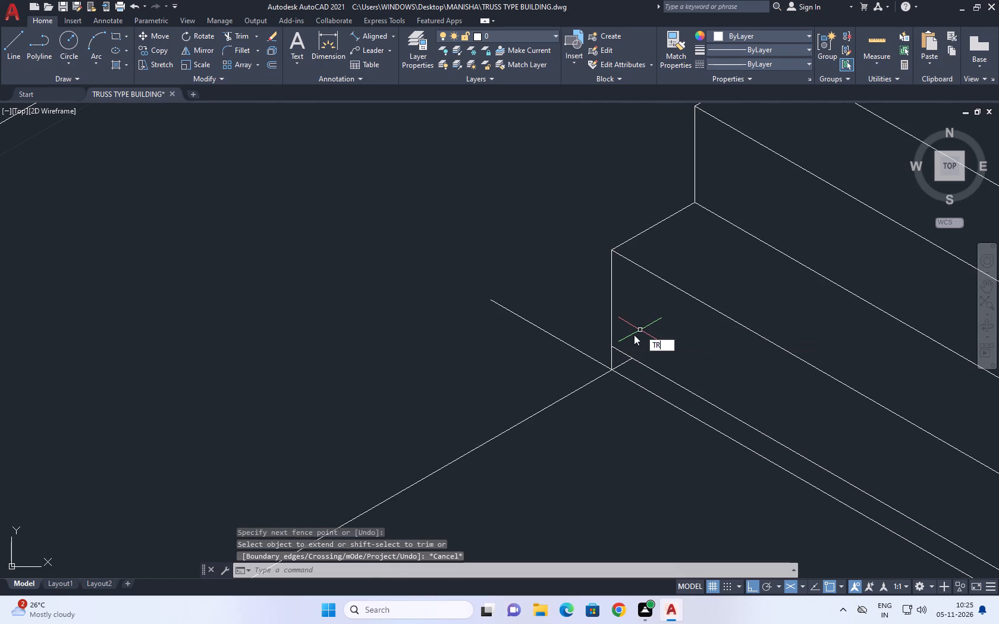
{"action": "key", "text": "space"}
{"action": "left_click", "coordinate": [624, 363]}
{"action": "left_click", "coordinate": [584, 352]}
{"action": "scroll", "coordinate": [564, 353], "scroll_direction": "down", "scroll_amount": 5}
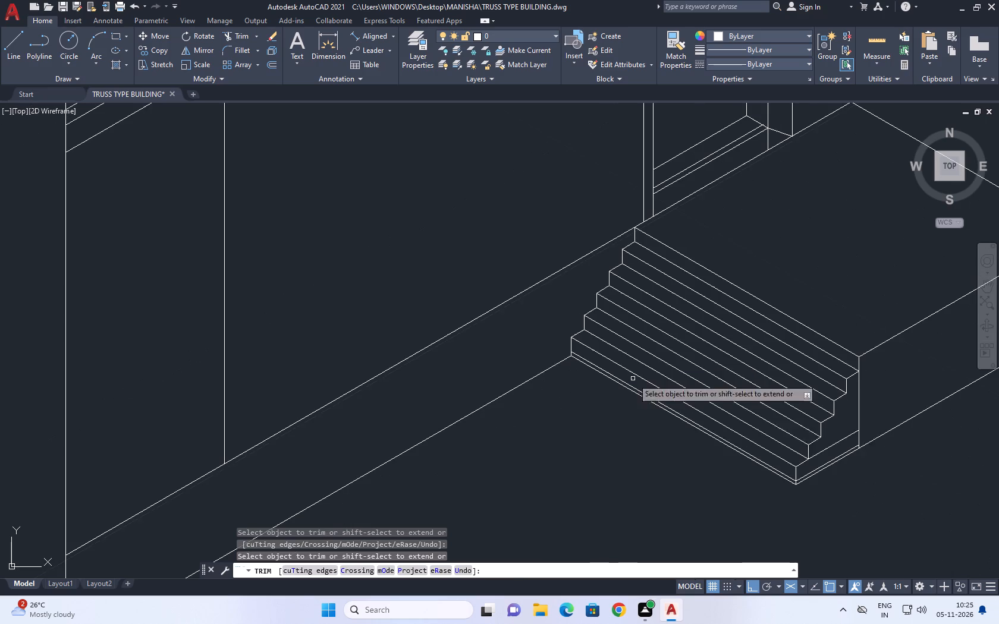
{"action": "key", "text": "Escape"}
Trim the fourth step's base line across the stair end face, between its riser and the projection's vertical edge.
{"action": "middle_click_drag", "start_coordinate": [807, 482], "coordinate": [784, 431]}
{"action": "middle_click_drag", "start_coordinate": [815, 398], "coordinate": [763, 404]}
{"action": "key", "text": "t"}
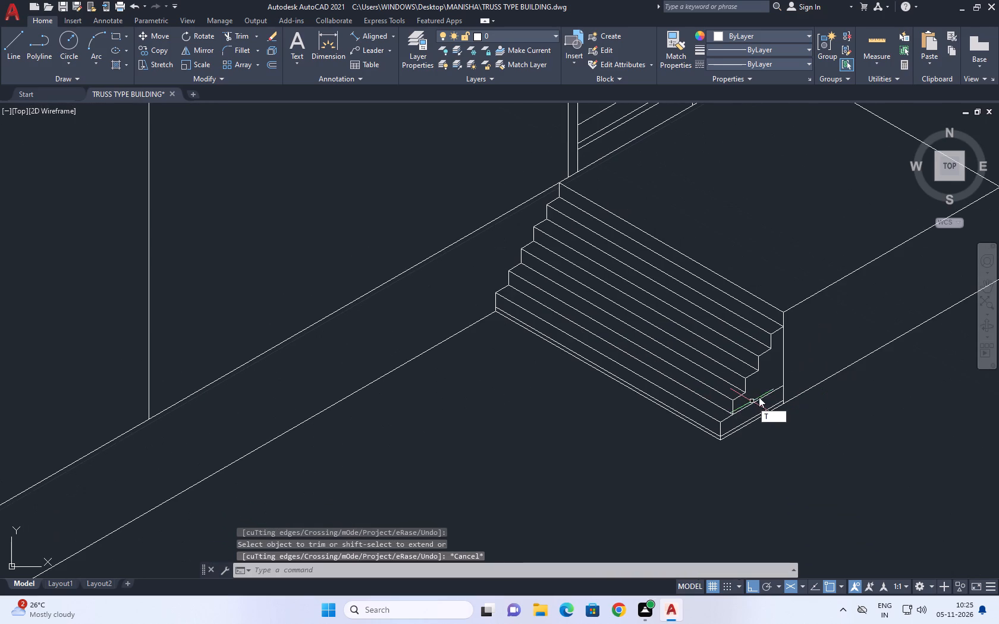
{"action": "key", "text": "r"}
{"action": "key", "text": "space"}
{"action": "left_click", "coordinate": [759, 397]}
{"action": "left_click", "coordinate": [755, 406]}
{"action": "key", "text": "Escape"}
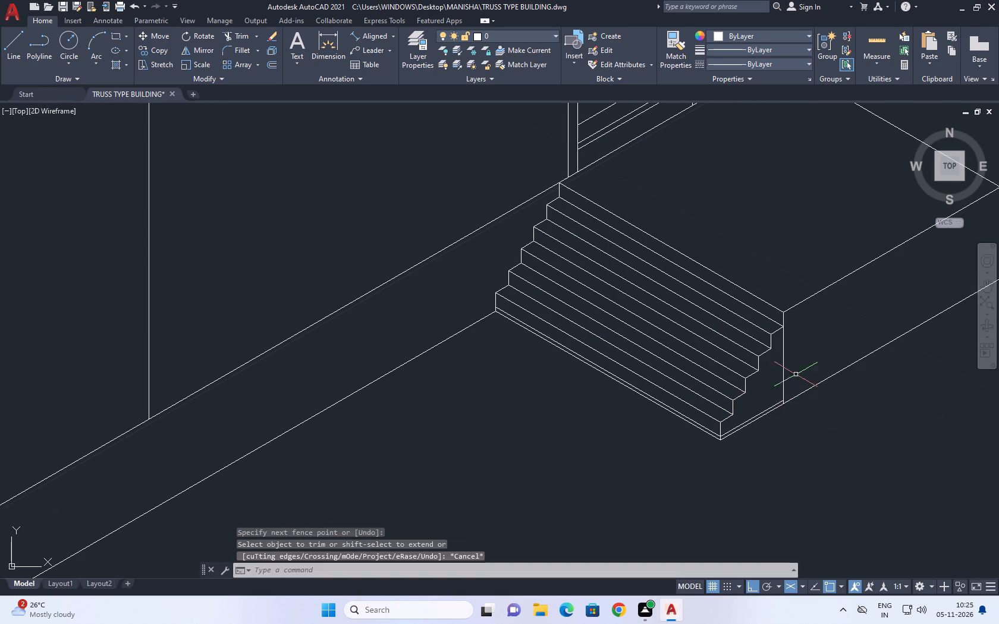
Examine the flight of steps together with the adjoining projection, plinth and front wall.
{"action": "middle_click_drag", "start_coordinate": [803, 335], "coordinate": [680, 386]}
{"action": "scroll", "coordinate": [656, 378], "scroll_direction": "down", "scroll_amount": 2}
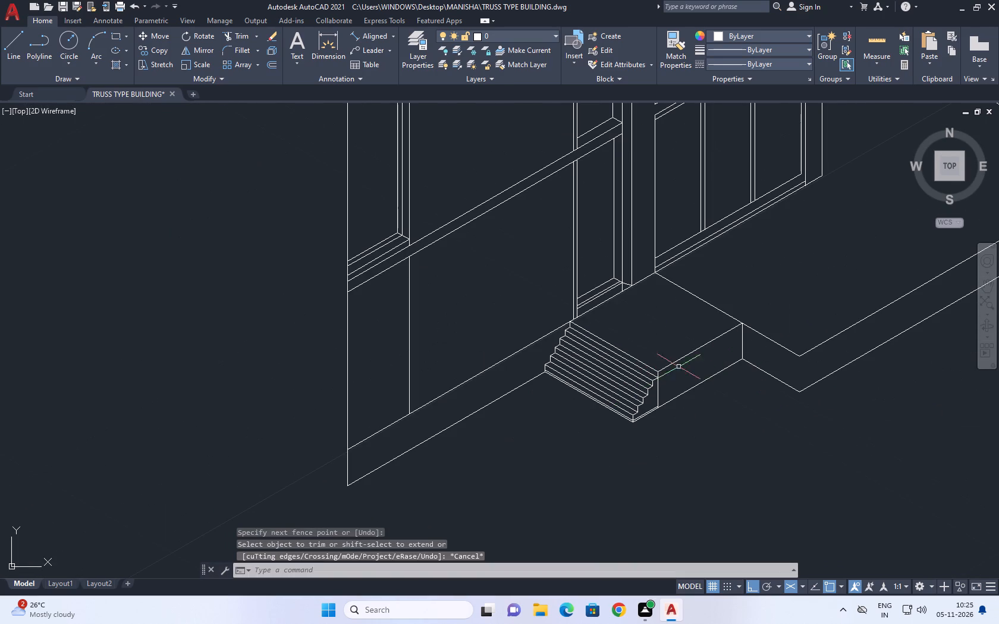
{"action": "middle_click_drag", "start_coordinate": [680, 360], "coordinate": [599, 352]}
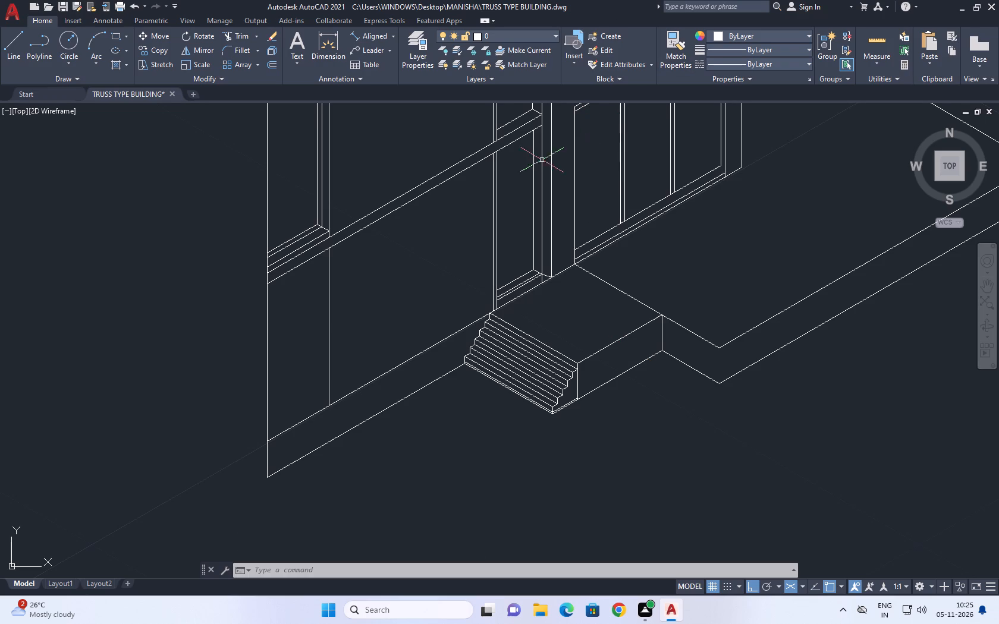
{"action": "middle_click_drag", "start_coordinate": [549, 310], "coordinate": [645, 269]}
{"action": "middle_click_drag", "start_coordinate": [692, 330], "coordinate": [663, 327]}
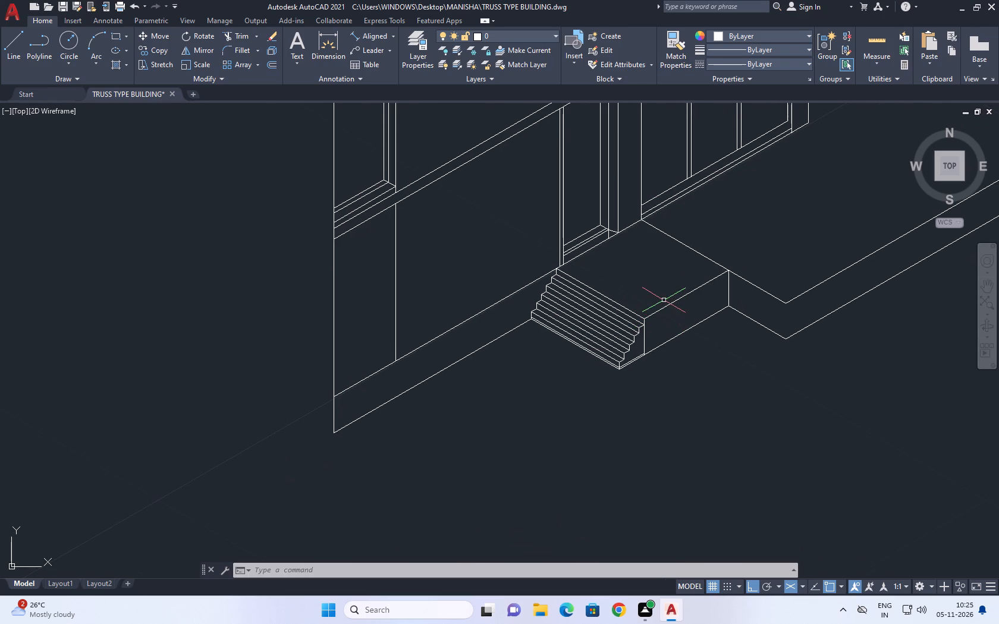
{"action": "middle_click_drag", "start_coordinate": [722, 281], "coordinate": [687, 261]}
{"action": "scroll", "coordinate": [659, 218], "scroll_direction": "down", "scroll_amount": 1}
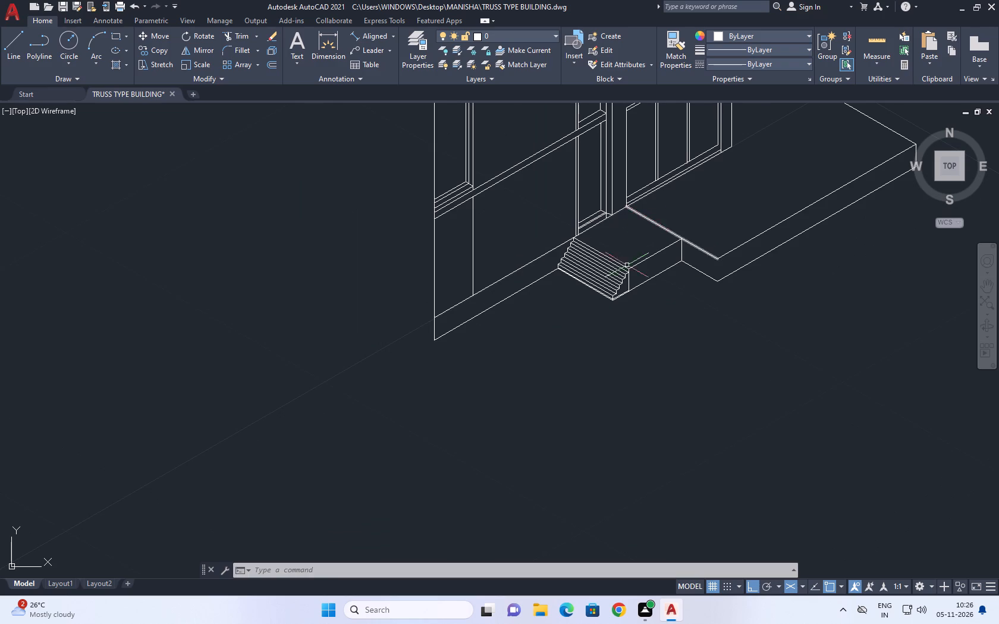
{"action": "middle_click_drag", "start_coordinate": [527, 300], "coordinate": [546, 301]}
{"action": "middle_click_drag", "start_coordinate": [577, 296], "coordinate": [603, 318]}
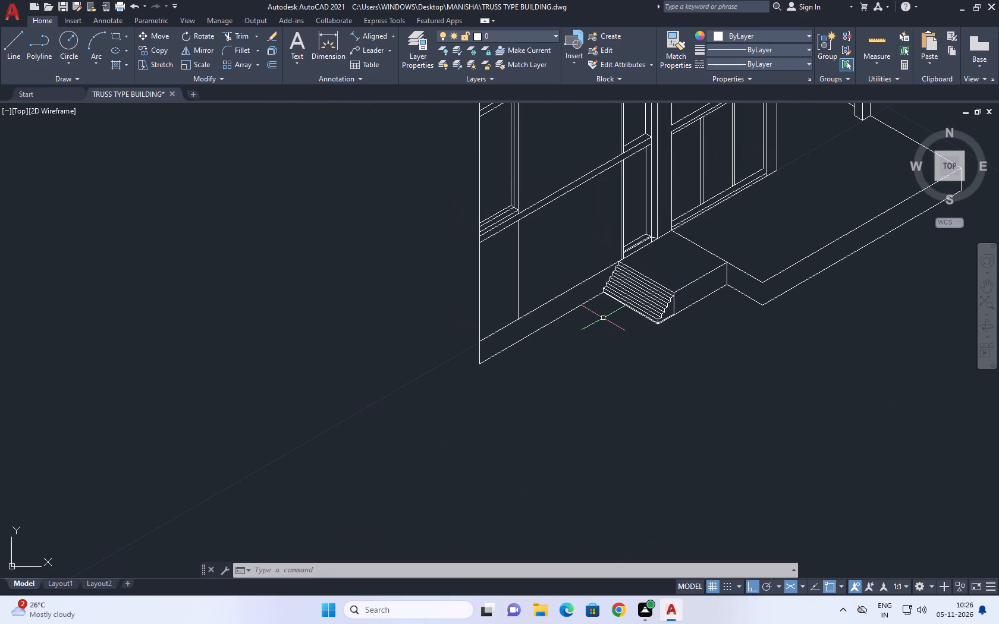
Draw a four-sided isometric slab outline, about 1.4 by 0.5, on the ground in front of the flight of steps.
{"action": "key", "text": "l"}
{"action": "key", "text": "space"}
{"action": "scroll", "coordinate": [614, 300], "scroll_direction": "up", "scroll_amount": 2}
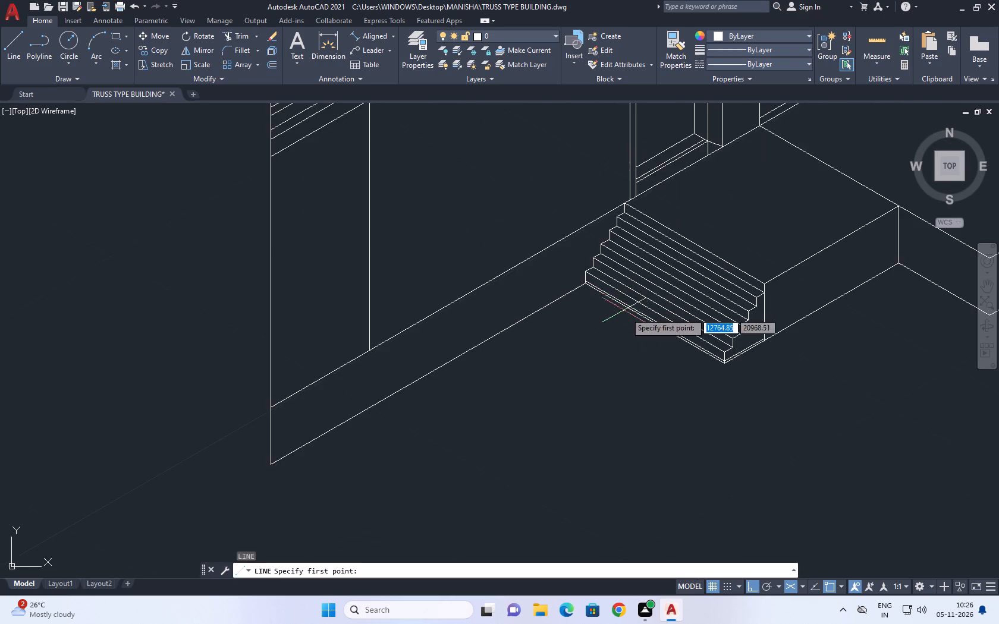
{"action": "scroll", "coordinate": [626, 318], "scroll_direction": "up", "scroll_amount": 2}
{"action": "left_click", "coordinate": [600, 312]}
{"action": "middle_click_drag", "start_coordinate": [733, 422], "coordinate": [703, 384]}
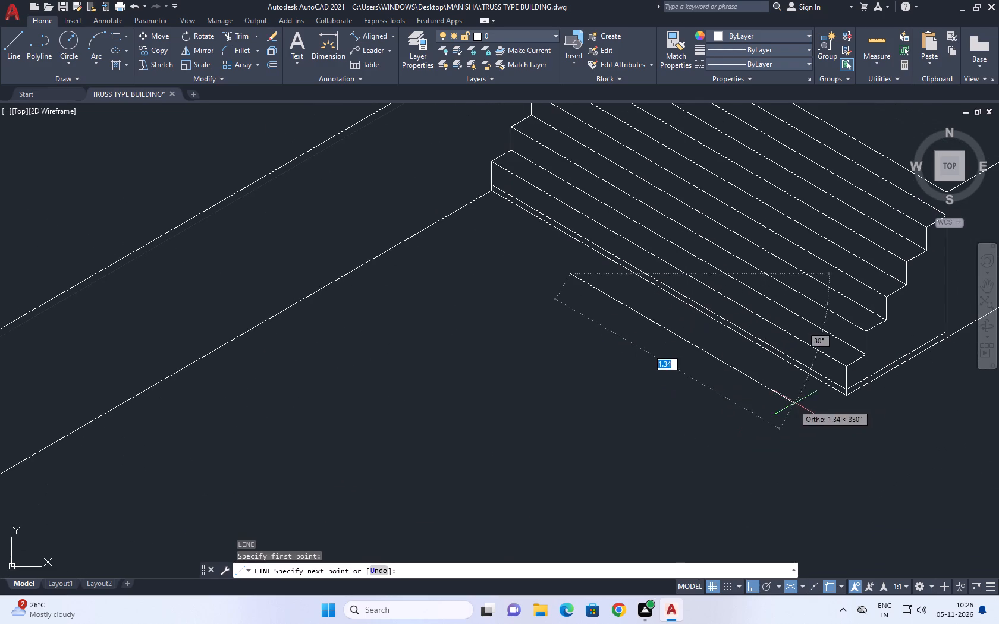
{"action": "scroll", "coordinate": [855, 403], "scroll_direction": "up", "scroll_amount": 2}
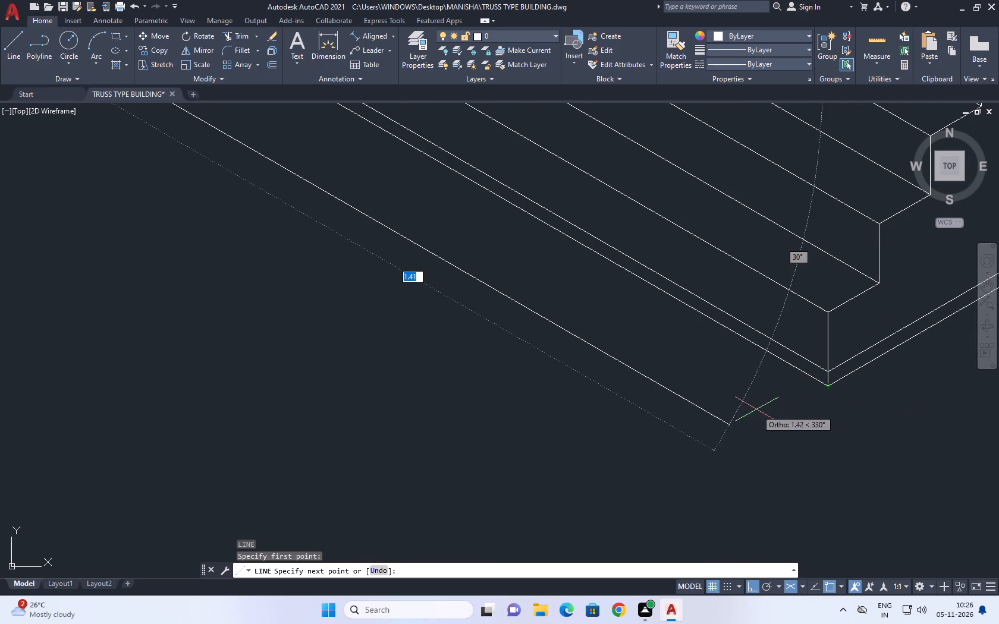
{"action": "left_click", "coordinate": [740, 433]}
{"action": "scroll", "coordinate": [646, 413], "scroll_direction": "down", "scroll_amount": 3}
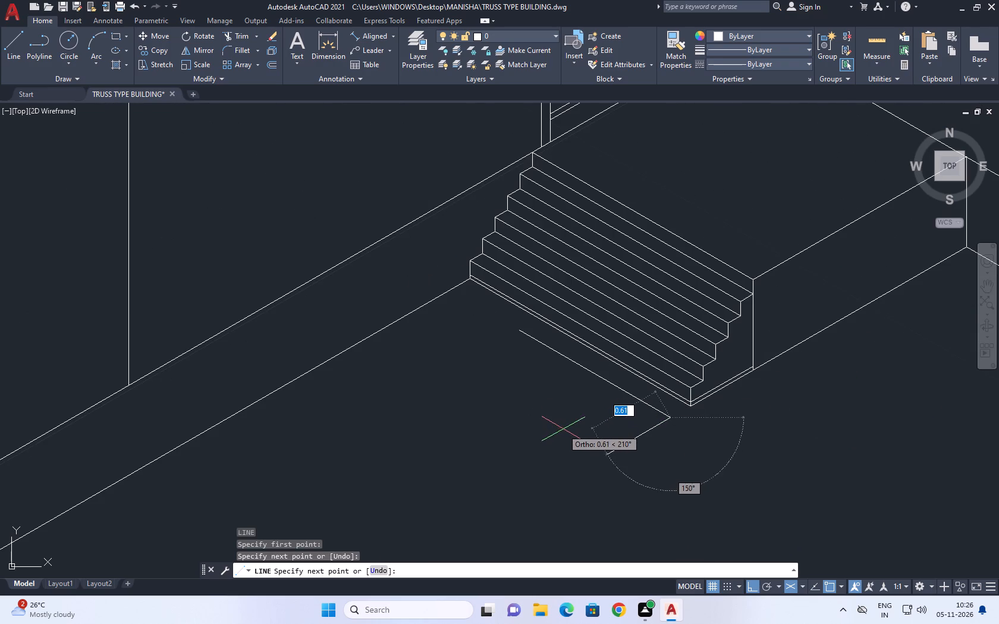
{"action": "left_click", "coordinate": [620, 444]}
{"action": "scroll", "coordinate": [499, 345], "scroll_direction": "up", "scroll_amount": 3}
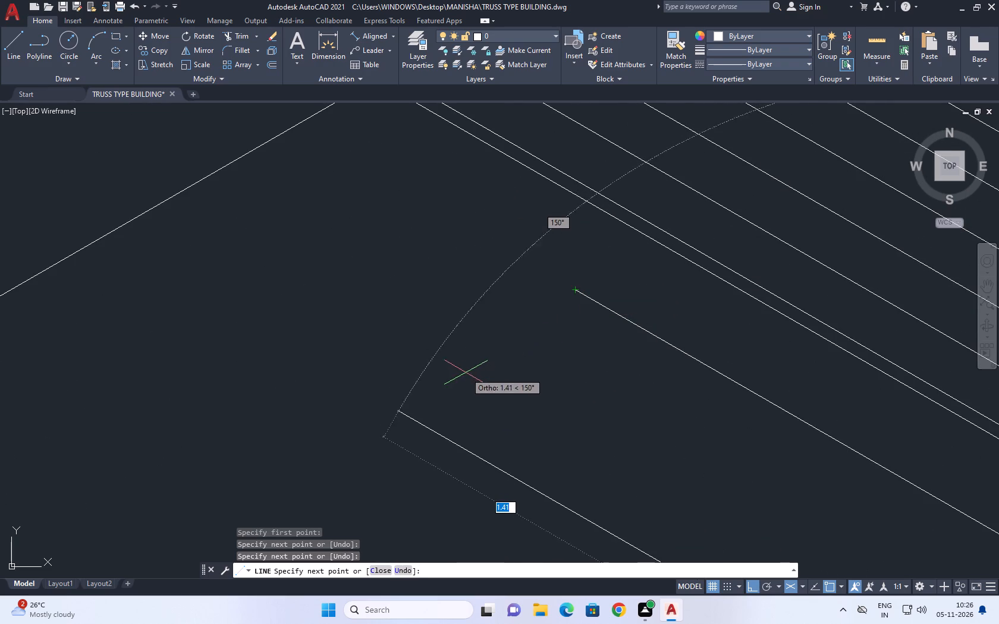
{"action": "left_click", "coordinate": [427, 374]}
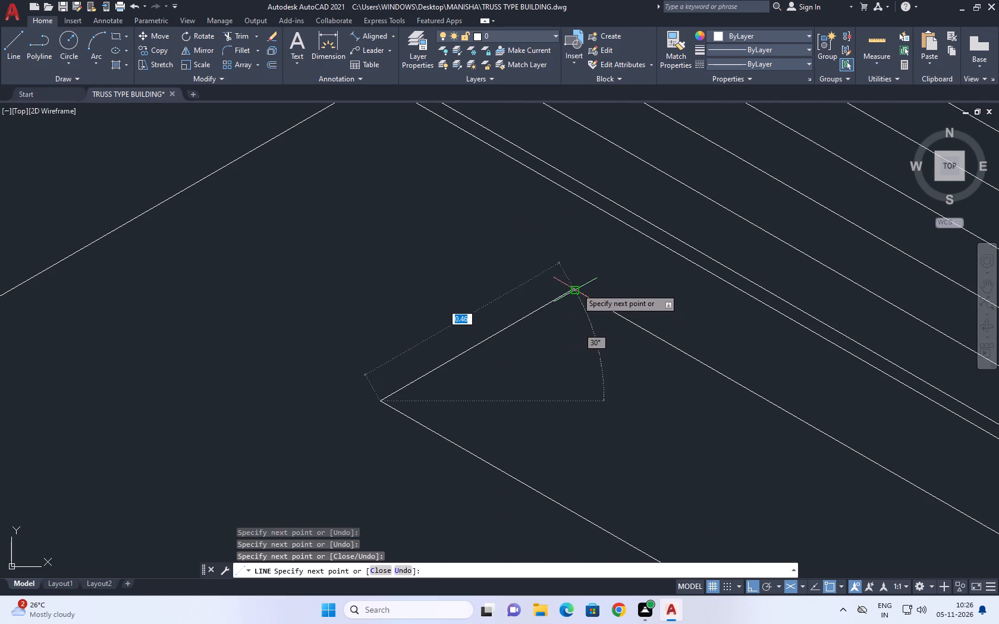
{"action": "scroll", "coordinate": [576, 288], "scroll_direction": "up", "scroll_amount": 2}
{"action": "left_click", "coordinate": [587, 276]}
{"action": "key", "text": "space"}
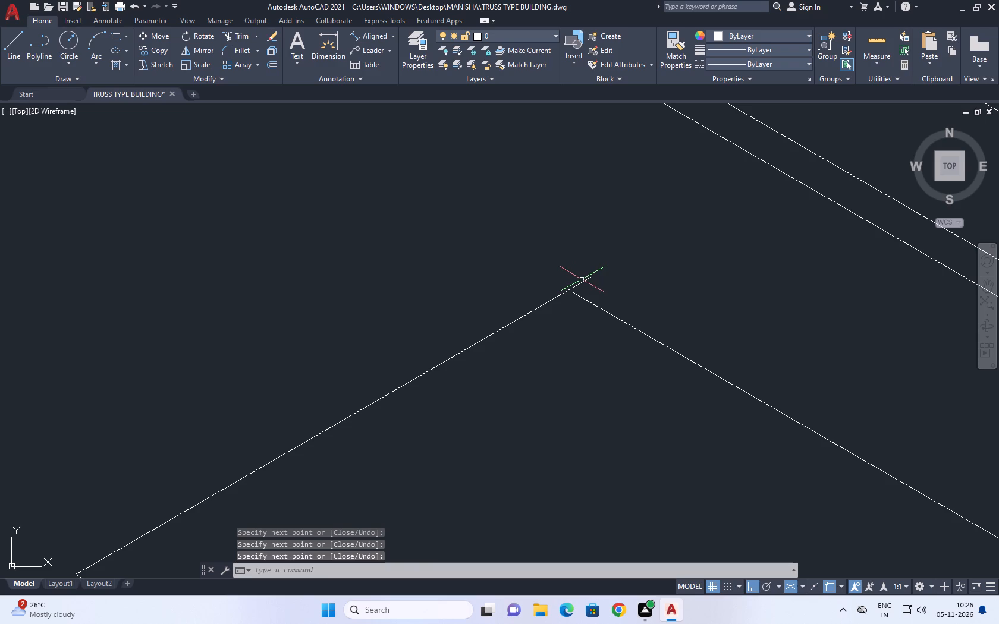
Fillet the slab outline's short wall-end edge and its stair-side long edge into a sharp corner.
{"action": "key", "text": "f"}
{"action": "key", "text": "space"}
{"action": "left_click", "coordinate": [557, 294]}
{"action": "left_click", "coordinate": [557, 300]}
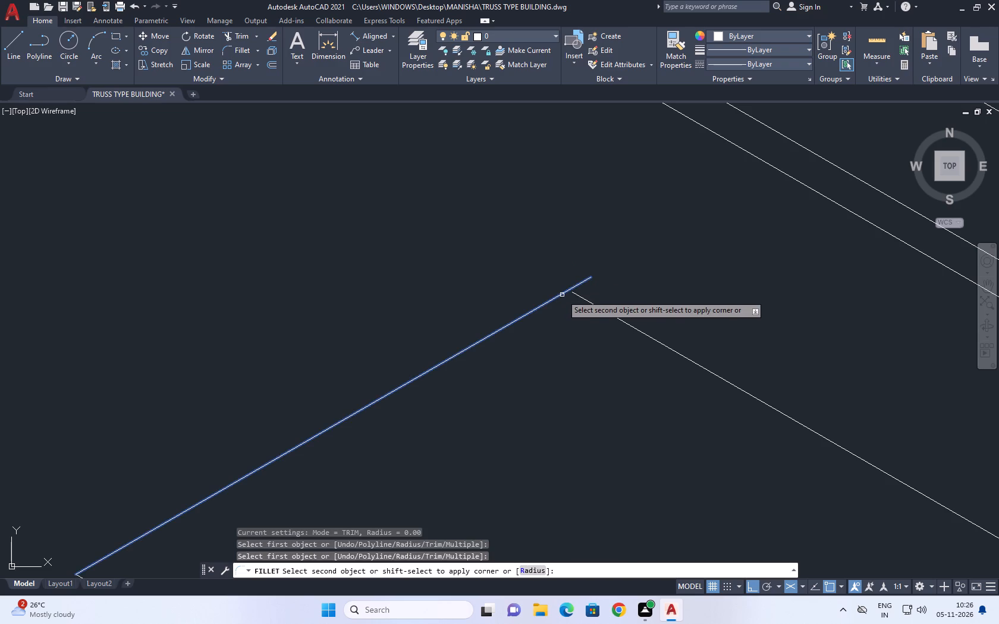
{"action": "left_click", "coordinate": [579, 297]}
{"action": "scroll", "coordinate": [579, 293], "scroll_direction": "down", "scroll_amount": 5}
{"action": "middle_click_drag", "start_coordinate": [684, 385], "coordinate": [684, 383]}
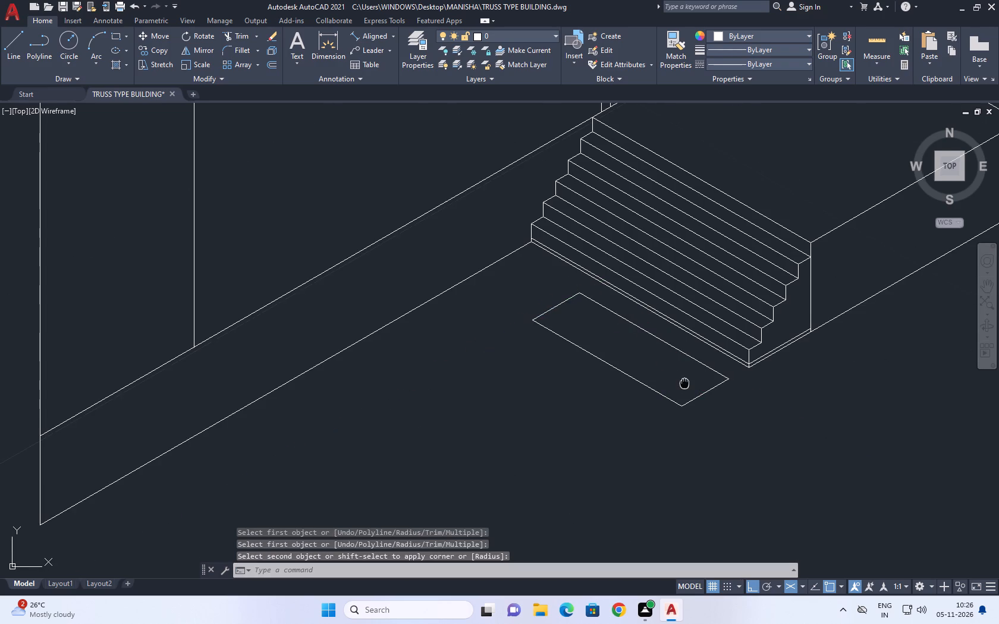
{"action": "middle_click_drag", "start_coordinate": [684, 383], "coordinate": [683, 359]}
Move the slab outline's wall-end short edge inward along the stair-side long edge to shorten the slab.
{"action": "scroll", "coordinate": [583, 276], "scroll_direction": "up", "scroll_amount": 2}
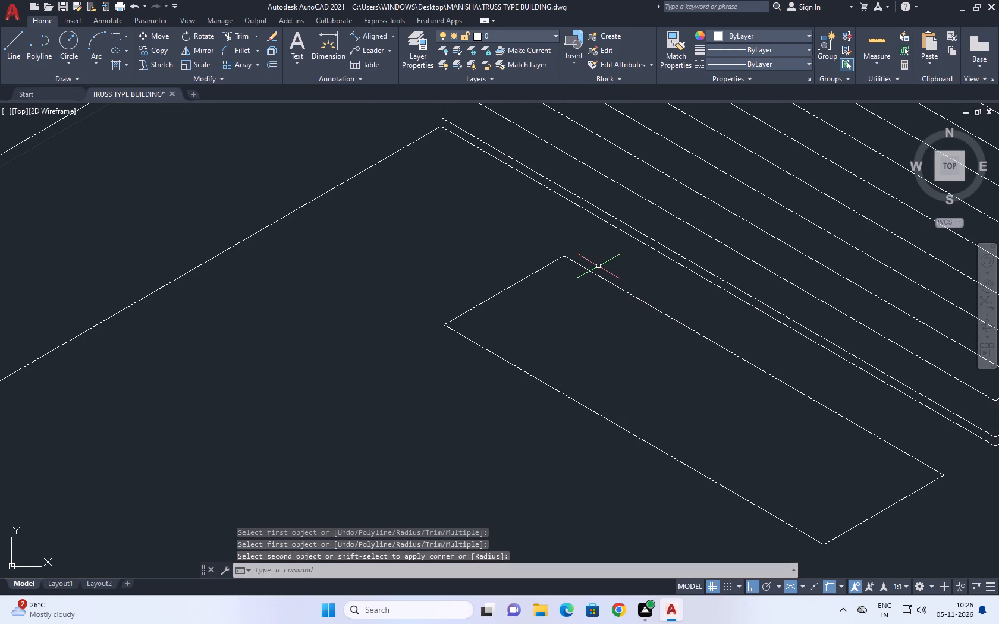
{"action": "left_click_drag", "start_coordinate": [539, 269], "coordinate": [535, 277]}
{"action": "left_click", "coordinate": [524, 298]}
{"action": "left_click", "coordinate": [522, 306]}
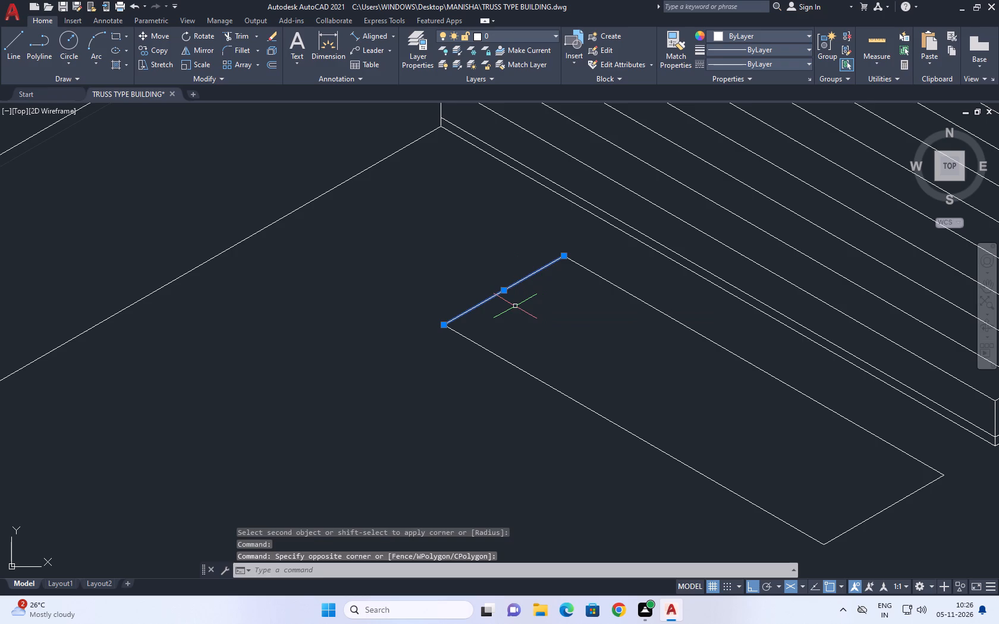
{"action": "type", "text": "M"}
{"action": "key", "text": "space"}
{"action": "left_click", "coordinate": [563, 256]}
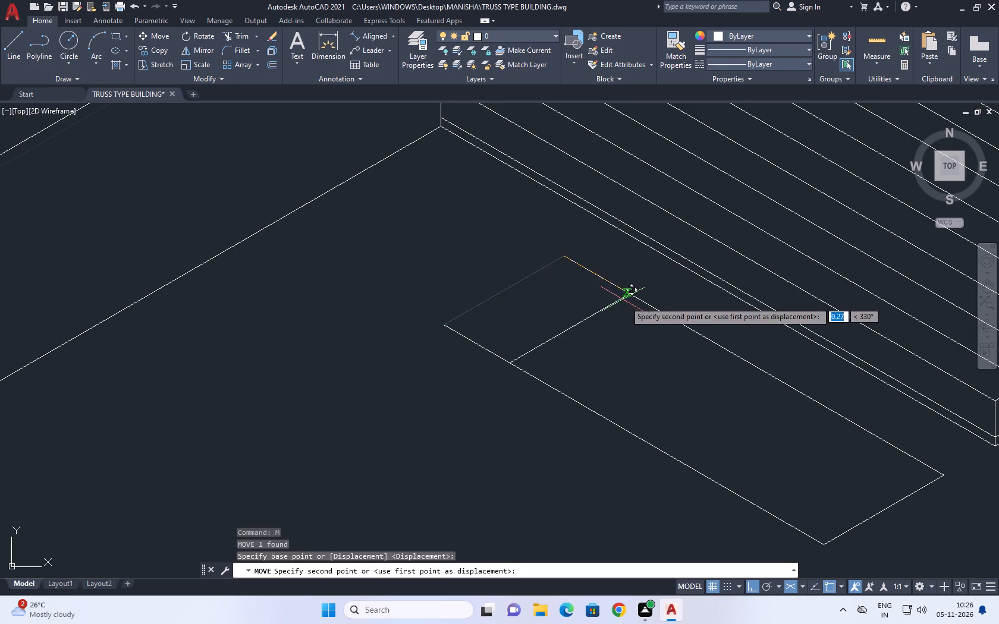
{"action": "left_click", "coordinate": [649, 304]}
{"action": "scroll", "coordinate": [558, 425], "scroll_direction": "up", "scroll_amount": 2}
{"action": "scroll", "coordinate": [525, 307], "scroll_direction": "down", "scroll_amount": 1}
{"action": "middle_click_drag", "start_coordinate": [602, 308], "coordinate": [627, 439]}
Trim both long edges of the slab outline where they overhang beyond the moved short edge.
{"action": "type", "text": "TR"}
{"action": "key", "text": "space"}
{"action": "left_click", "coordinate": [637, 250]}
{"action": "left_click_drag", "start_coordinate": [429, 404], "coordinate": [425, 412]}
{"action": "scroll", "coordinate": [559, 368], "scroll_direction": "down", "scroll_amount": 6}
{"action": "key", "text": "space"}
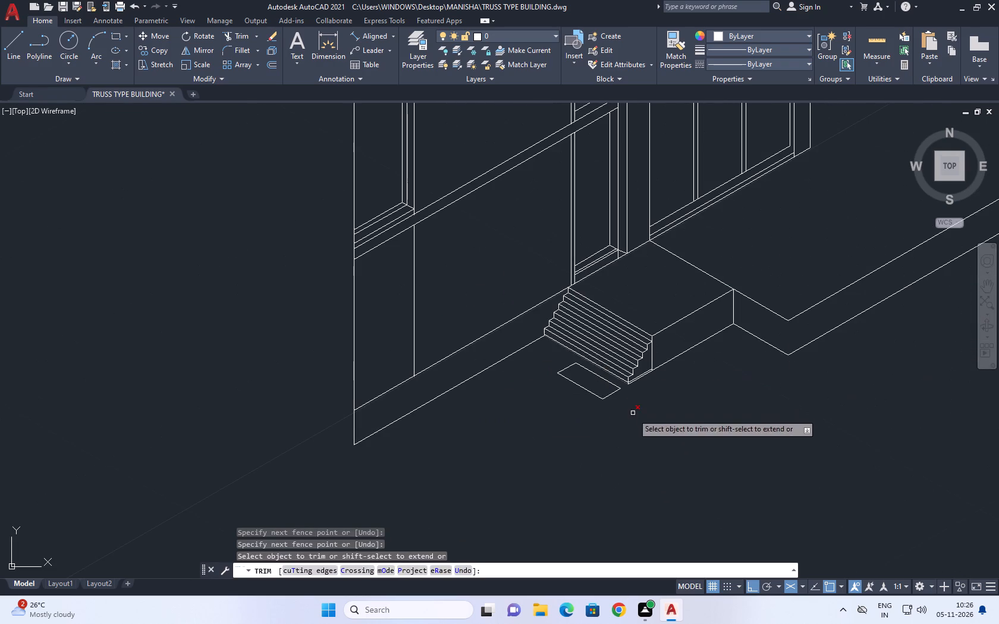
Copy the four slab outline edges about 0.04 straight down in the right isoplane to give the slab its thickness.
{"action": "scroll", "coordinate": [580, 382], "scroll_direction": "up", "scroll_amount": 2}
{"action": "middle_click_drag", "start_coordinate": [612, 416], "coordinate": [627, 427]}
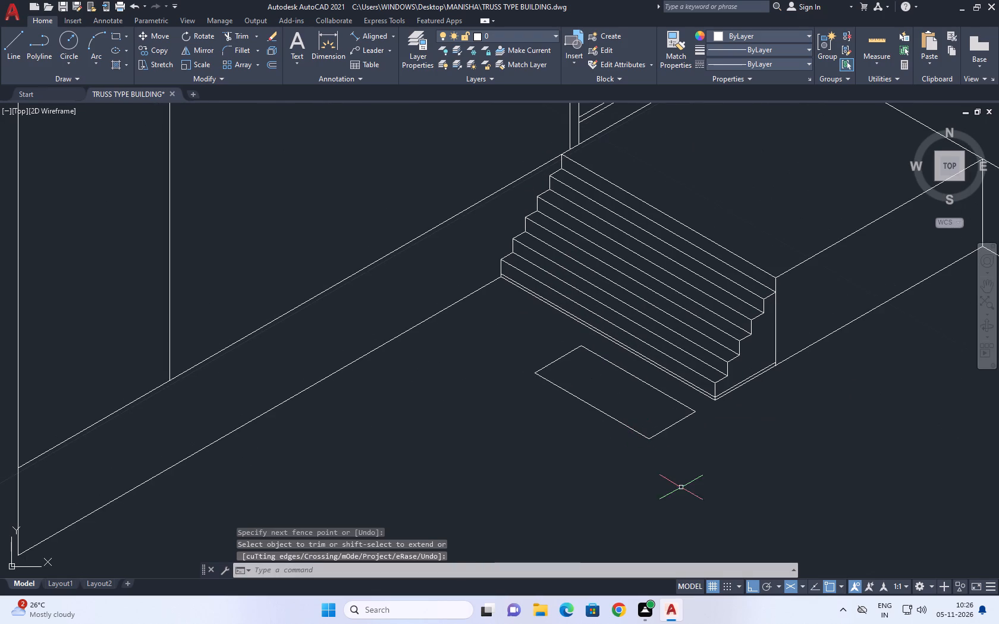
{"action": "left_click", "coordinate": [685, 440]}
{"action": "left_click", "coordinate": [683, 437]}
{"action": "left_click_drag", "start_coordinate": [638, 416], "coordinate": [627, 418]}
{"action": "left_click", "coordinate": [640, 459]}
{"action": "left_click_drag", "start_coordinate": [665, 452], "coordinate": [653, 440]}
{"action": "left_click", "coordinate": [604, 418]}
{"action": "scroll", "coordinate": [627, 371], "scroll_direction": "up", "scroll_amount": 2}
{"action": "left_click_drag", "start_coordinate": [626, 370], "coordinate": [621, 372]}
{"action": "left_click", "coordinate": [577, 394]}
{"action": "left_click_drag", "start_coordinate": [504, 344], "coordinate": [498, 342]}
{"action": "left_click", "coordinate": [455, 322]}
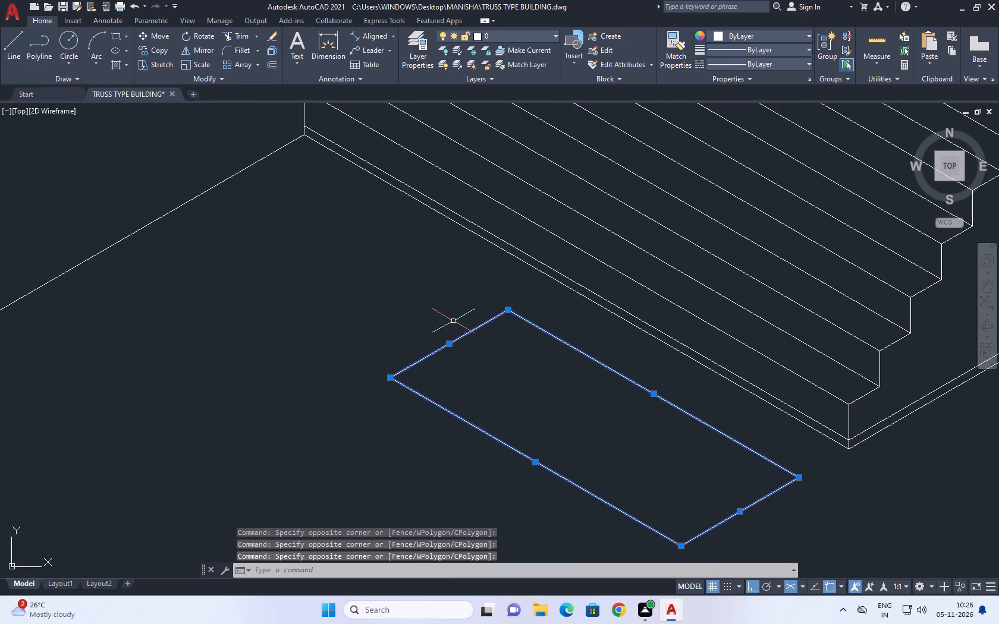
{"action": "middle_click_drag", "start_coordinate": [513, 424], "coordinate": [549, 404]}
{"action": "scroll", "coordinate": [561, 383], "scroll_direction": "down", "scroll_amount": 1}
{"action": "key", "text": "c"}
{"action": "key", "text": "o"}
{"action": "key", "text": "space"}
{"action": "middle_click_drag", "start_coordinate": [621, 452], "coordinate": [621, 344]}
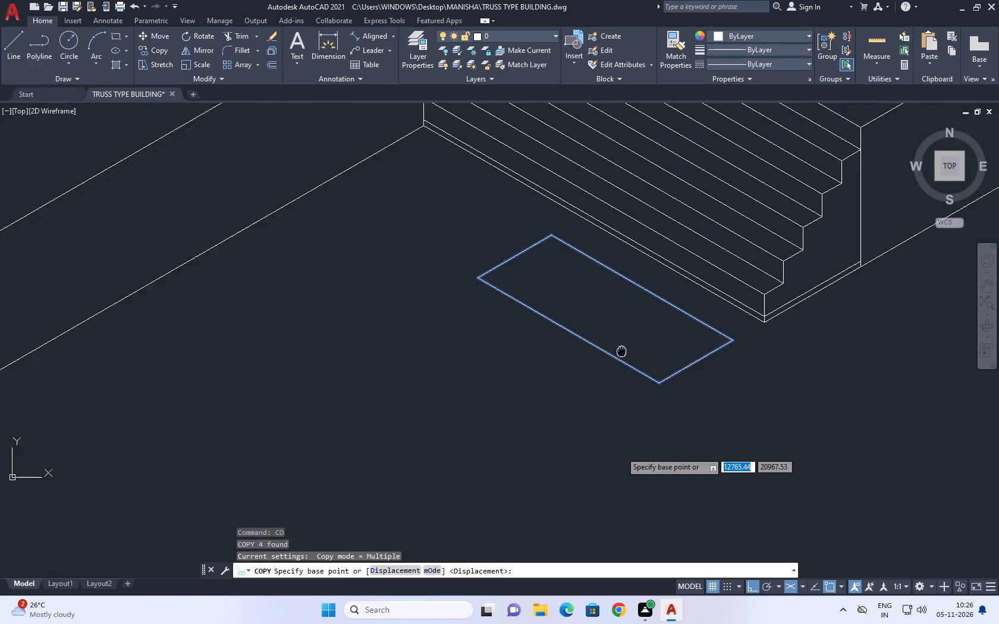
{"action": "scroll", "coordinate": [647, 377], "scroll_direction": "up", "scroll_amount": 2}
{"action": "left_click", "coordinate": [675, 348]}
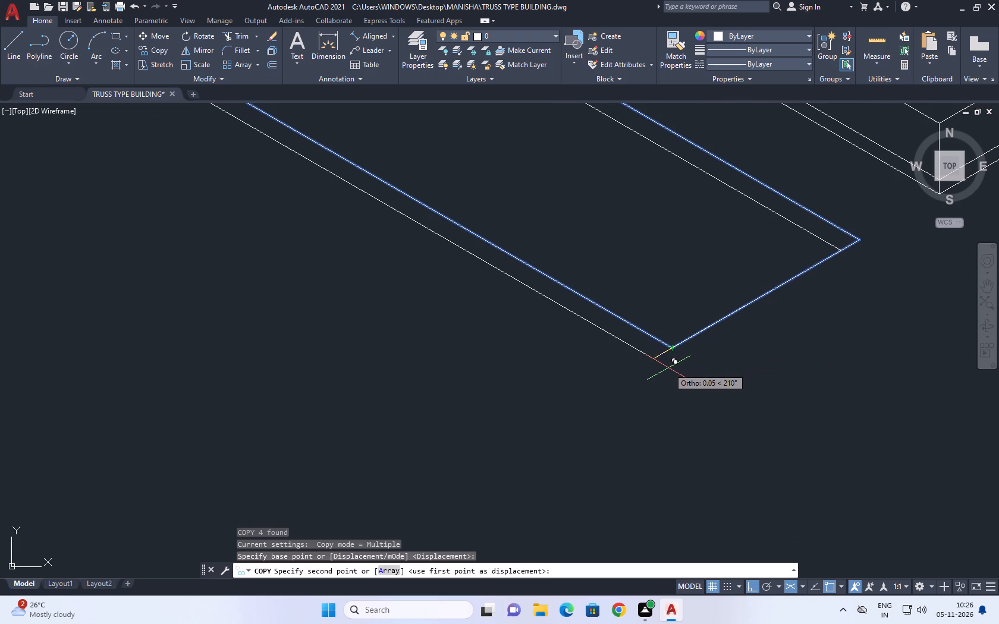
{"action": "key", "text": "F5"}
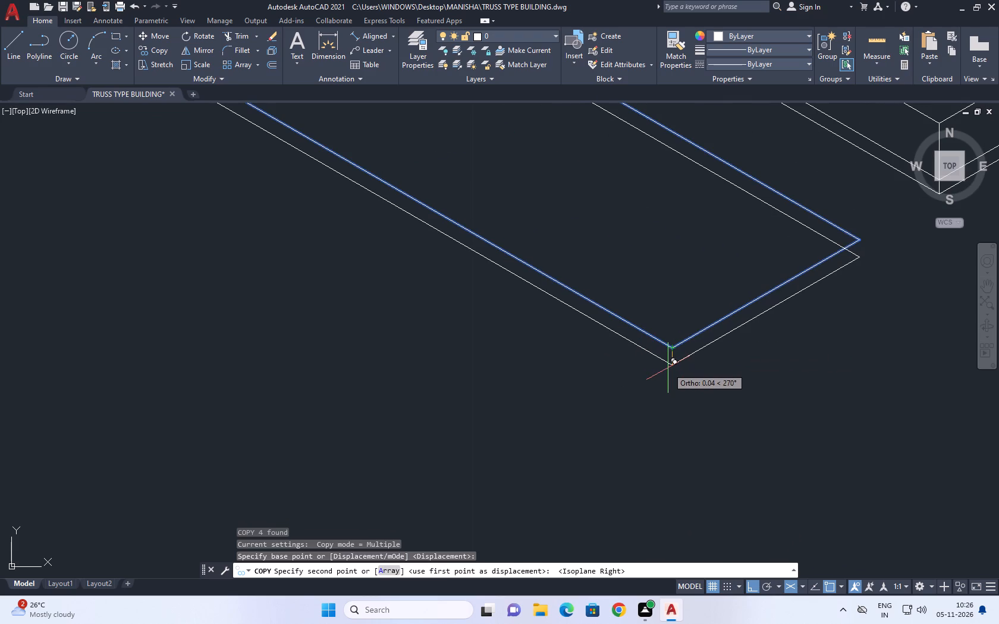
{"action": "left_click", "coordinate": [668, 368]}
{"action": "key", "text": "Escape"}
Draw vertical lines joining the upper and lower slab outlines at the three visible corners.
{"action": "middle_click_drag", "start_coordinate": [645, 322], "coordinate": [645, 373]}
{"action": "key", "text": "l"}
{"action": "key", "text": "space"}
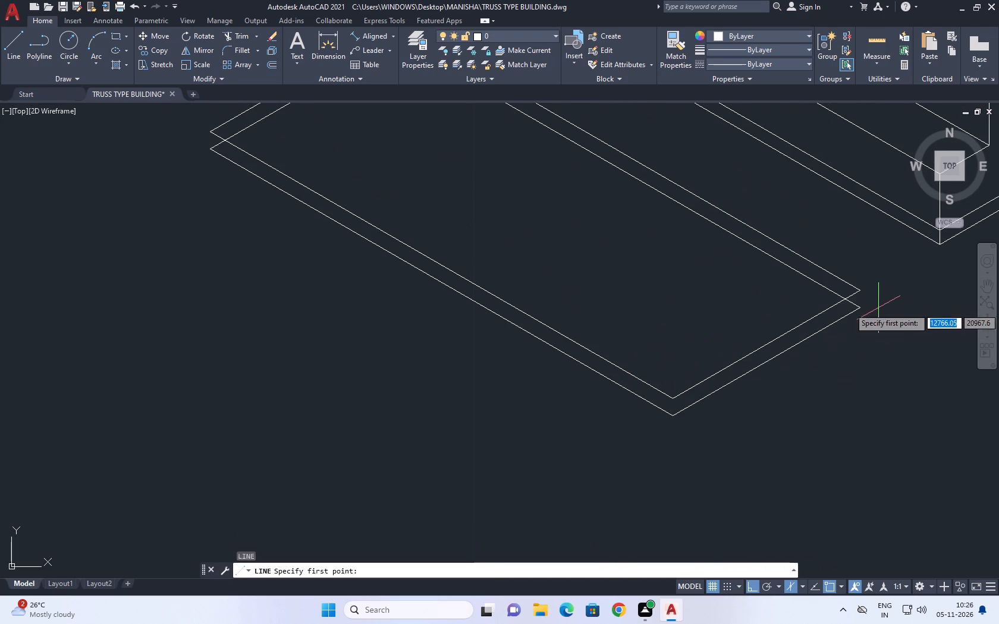
{"action": "left_click", "coordinate": [861, 292]}
{"action": "left_click", "coordinate": [861, 308]}
{"action": "key", "text": "space"}
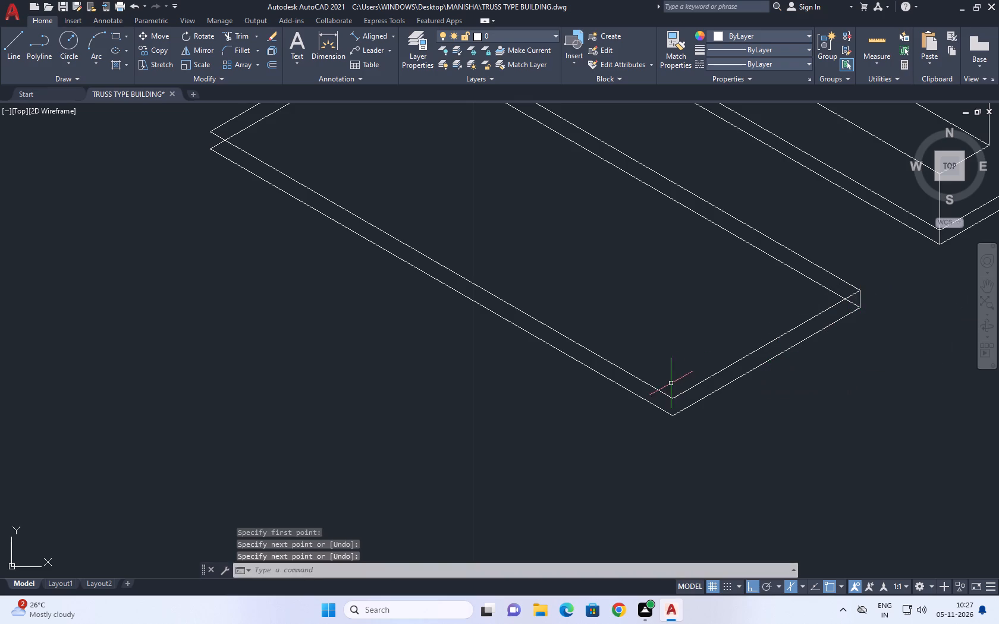
{"action": "key", "text": "space"}
{"action": "left_click", "coordinate": [673, 398]}
{"action": "left_click", "coordinate": [672, 415]}
{"action": "key", "text": "space"}
{"action": "scroll", "coordinate": [620, 343], "scroll_direction": "down", "scroll_amount": 3}
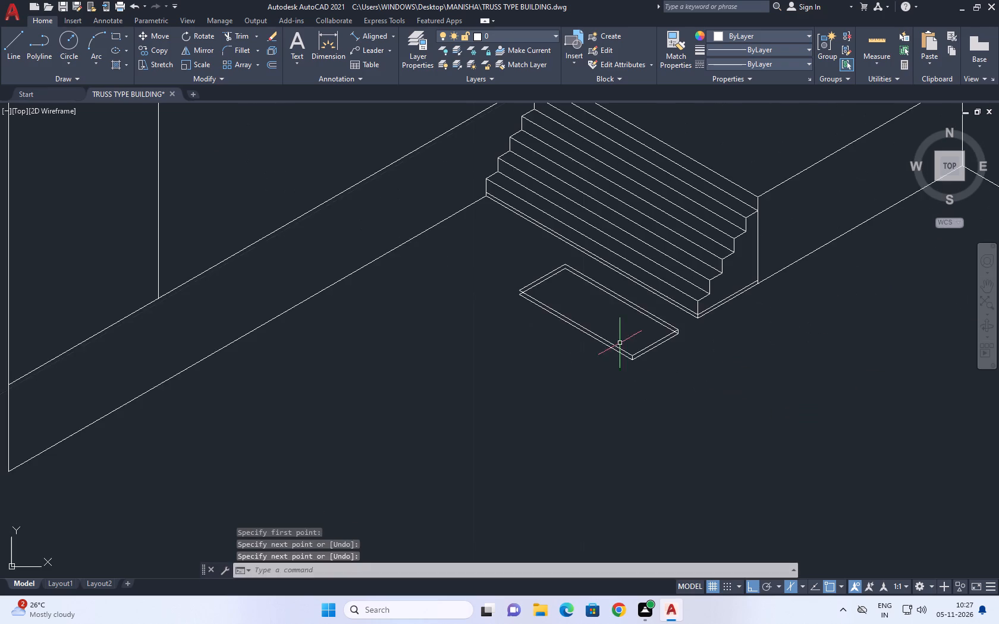
{"action": "key", "text": "space"}
{"action": "scroll", "coordinate": [527, 296], "scroll_direction": "up", "scroll_amount": 3}
{"action": "left_click", "coordinate": [504, 281]}
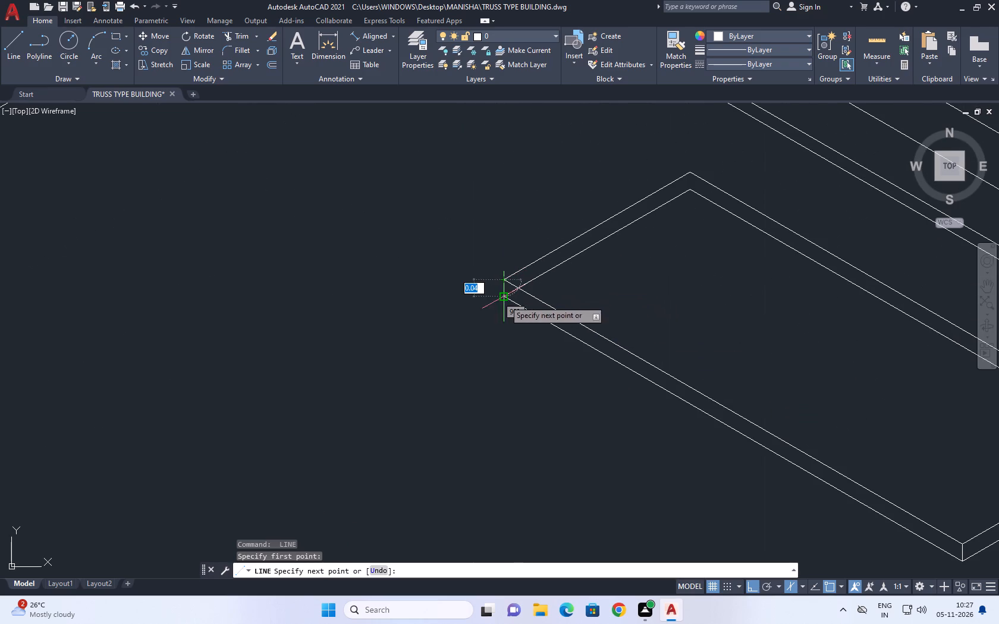
{"action": "left_click", "coordinate": [505, 301]}
{"action": "key", "text": "Escape"}
Delete the slab's two hidden lower edges, along the wall-end side and the stair-facing side.
{"action": "middle_click_drag", "start_coordinate": [598, 256], "coordinate": [589, 349]}
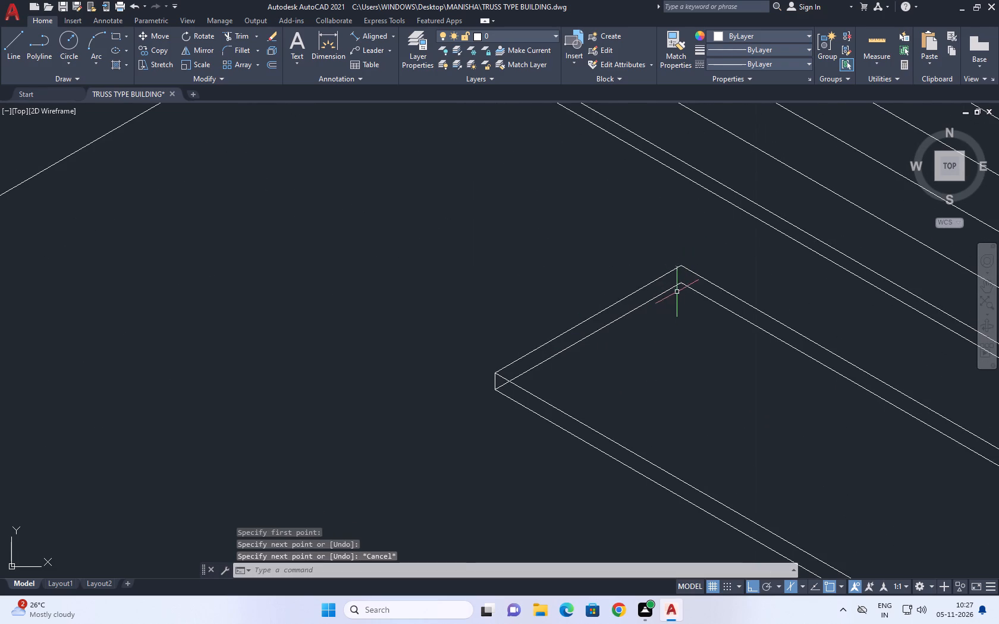
{"action": "left_click", "coordinate": [673, 288]}
{"action": "left_click", "coordinate": [696, 295]}
{"action": "left_click", "coordinate": [693, 295]}
{"action": "left_click", "coordinate": [695, 289]}
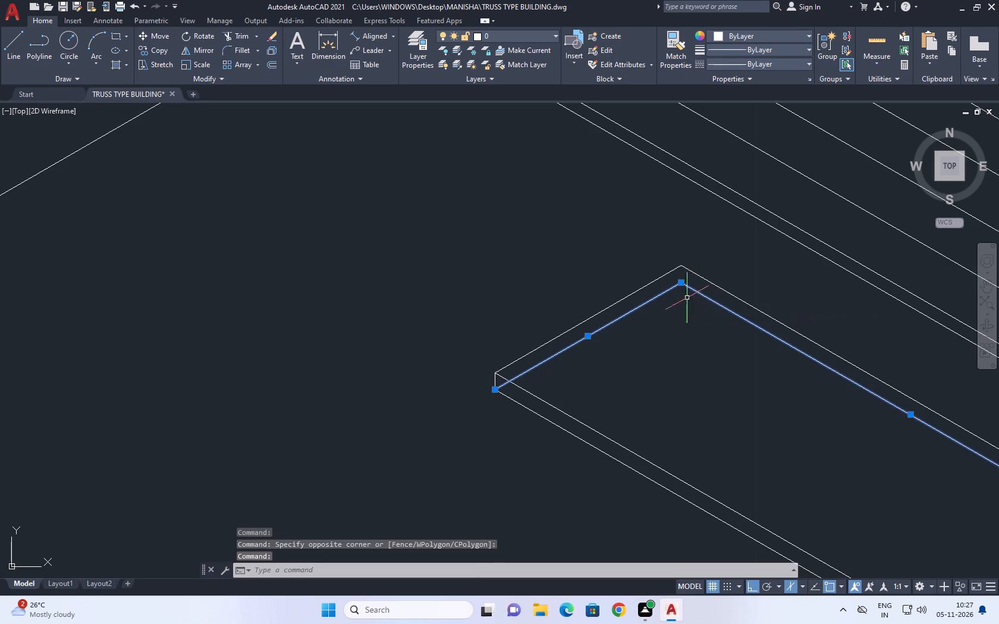
{"action": "key", "text": "Delete"}
{"action": "scroll", "coordinate": [651, 305], "scroll_direction": "down", "scroll_amount": 3}
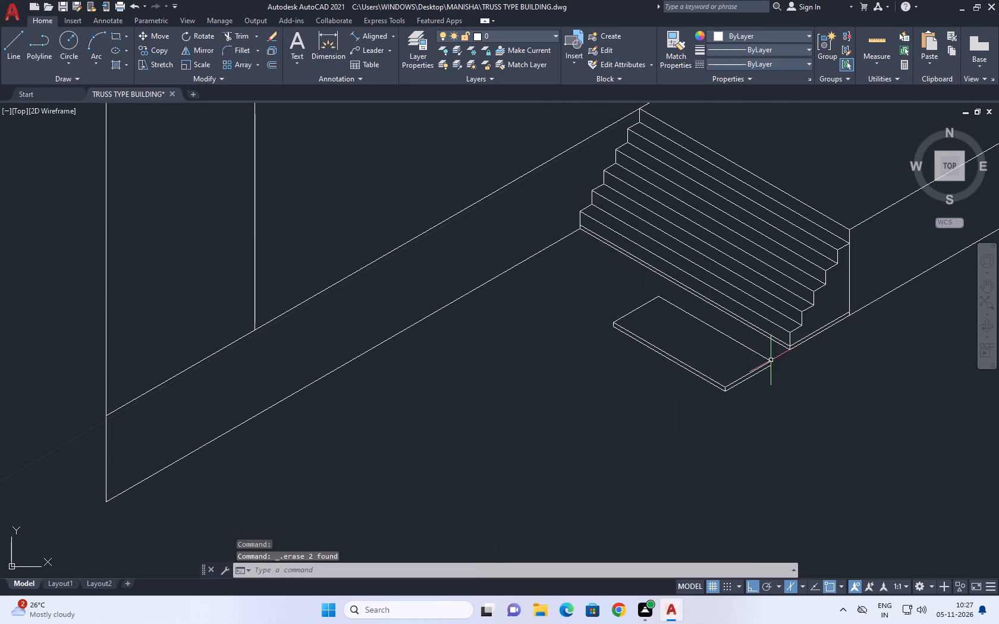
Copy the complete paving slab nine times along the 210° direction away from the stairs, spaced about 0.57 apart.
{"action": "middle_click_drag", "start_coordinate": [771, 361], "coordinate": [743, 353]}
{"action": "left_click_drag", "start_coordinate": [566, 276], "coordinate": [573, 292]}
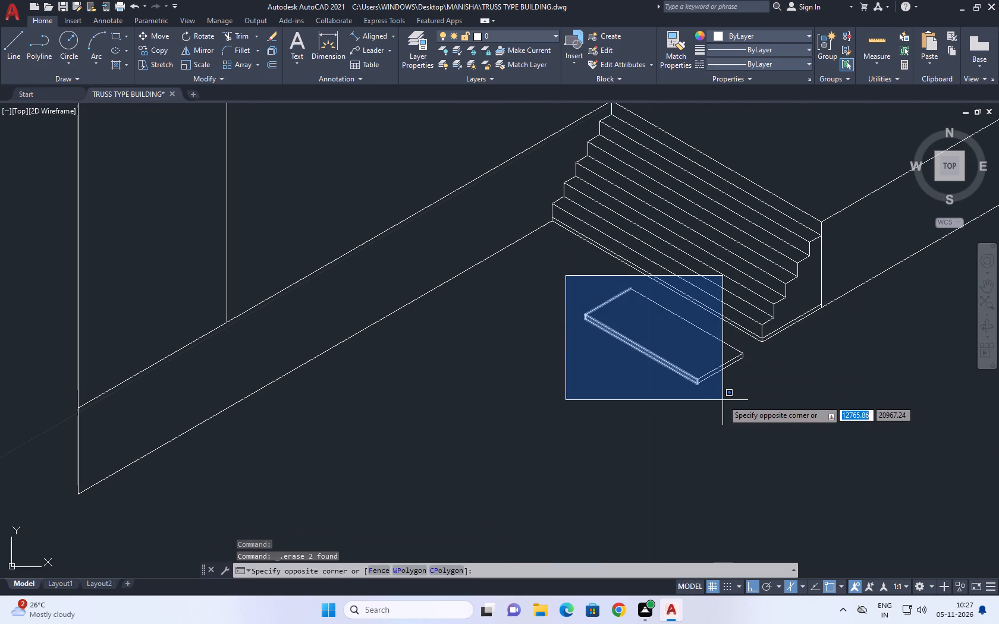
{"action": "left_click", "coordinate": [749, 397]}
{"action": "middle_click_drag", "start_coordinate": [725, 395], "coordinate": [724, 364]}
{"action": "type", "text": "CO"}
{"action": "key", "text": "space"}
{"action": "scroll", "coordinate": [746, 333], "scroll_direction": "up", "scroll_amount": 3}
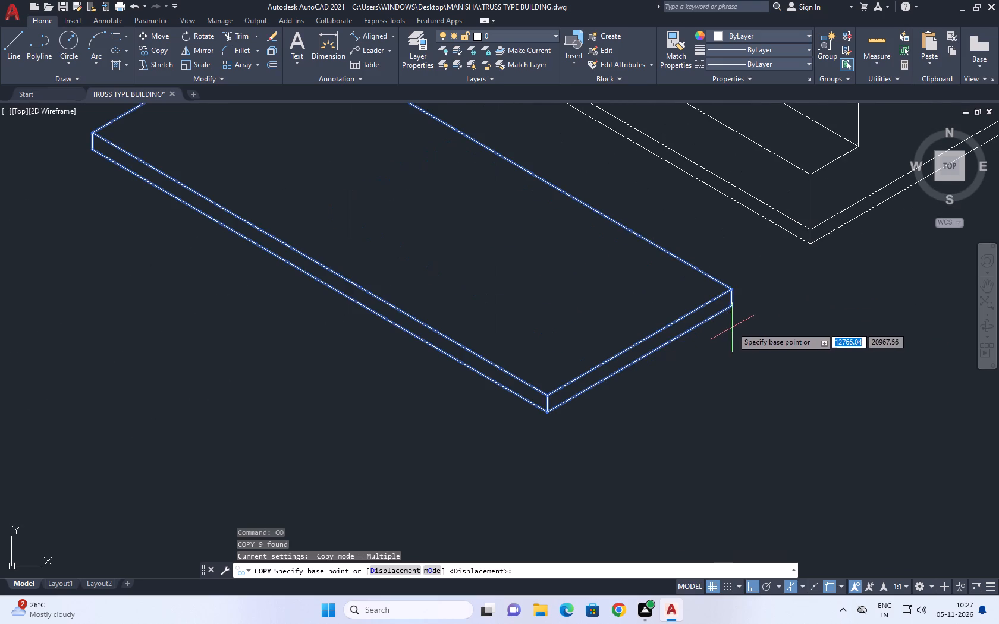
{"action": "left_click", "coordinate": [734, 305]}
{"action": "scroll", "coordinate": [730, 306], "scroll_direction": "down", "scroll_amount": 3}
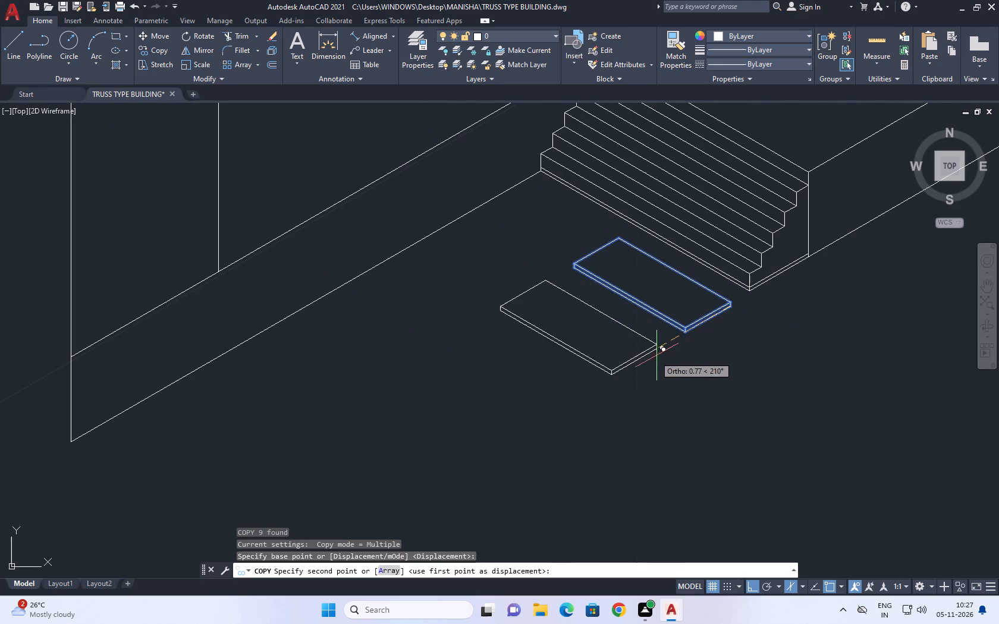
{"action": "left_click", "coordinate": [676, 348]}
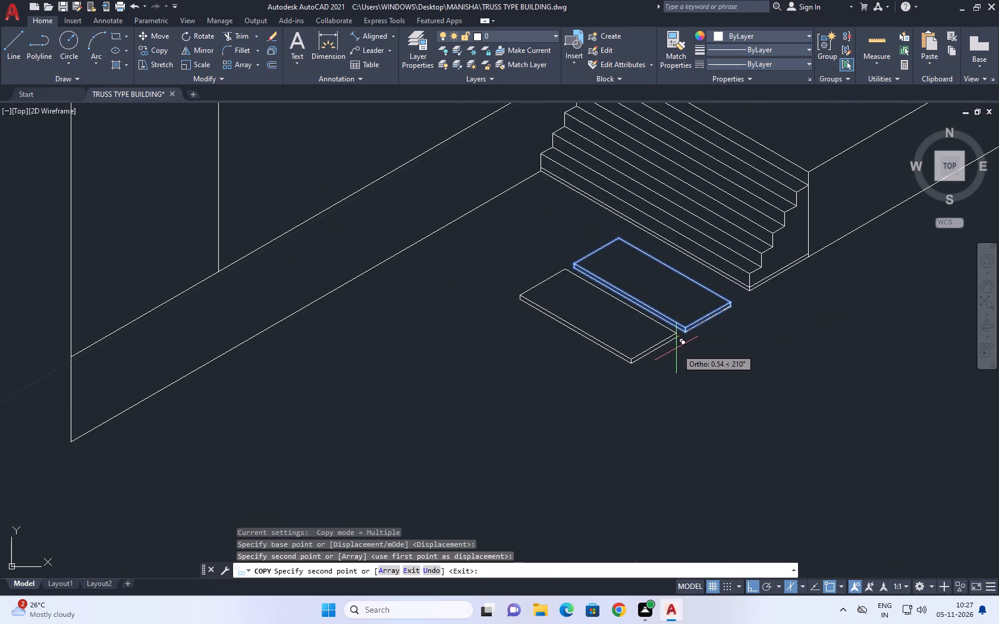
{"action": "left_click", "coordinate": [621, 373]}
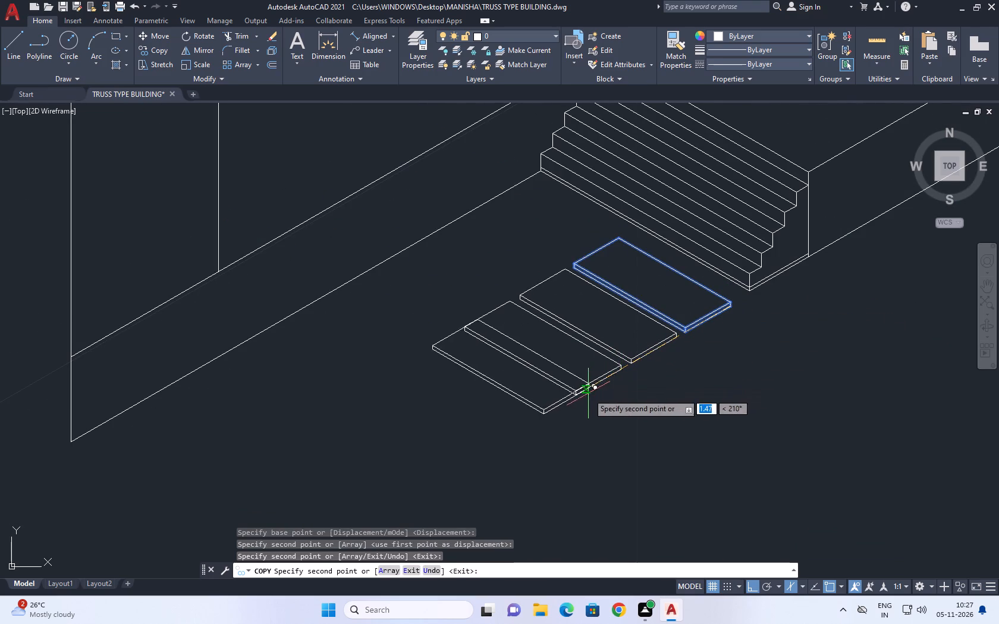
{"action": "left_click", "coordinate": [565, 407]}
{"action": "middle_click_drag", "start_coordinate": [522, 423], "coordinate": [523, 423]}
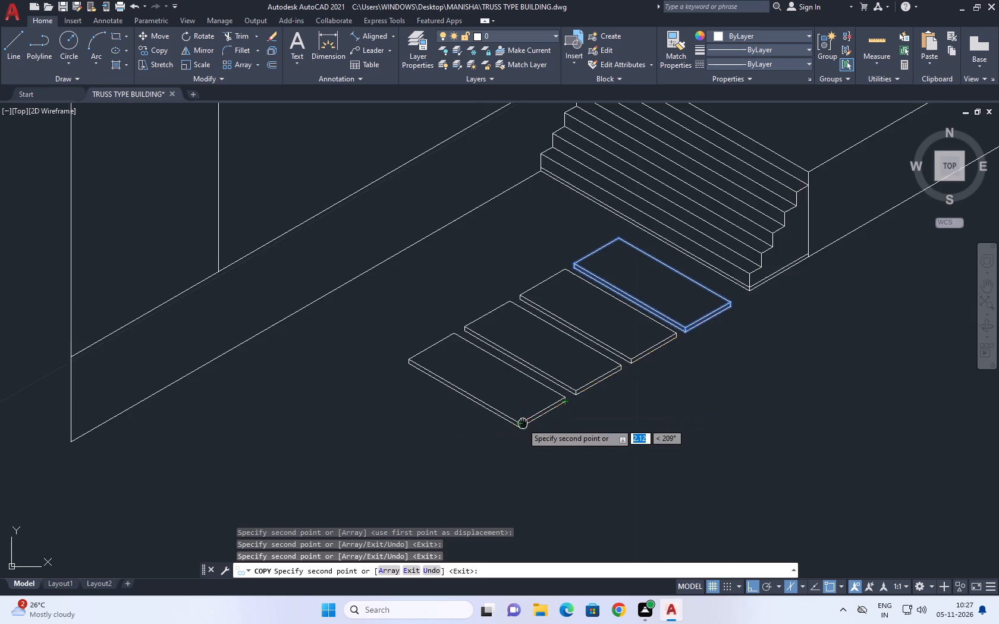
{"action": "middle_click_drag", "start_coordinate": [523, 423], "coordinate": [712, 292]}
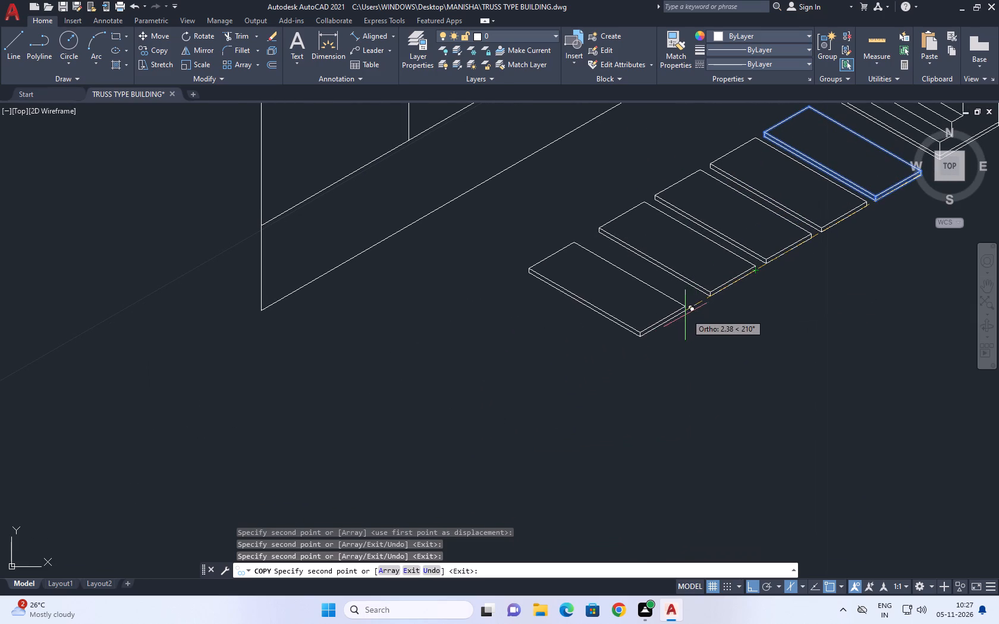
{"action": "left_click", "coordinate": [701, 307]}
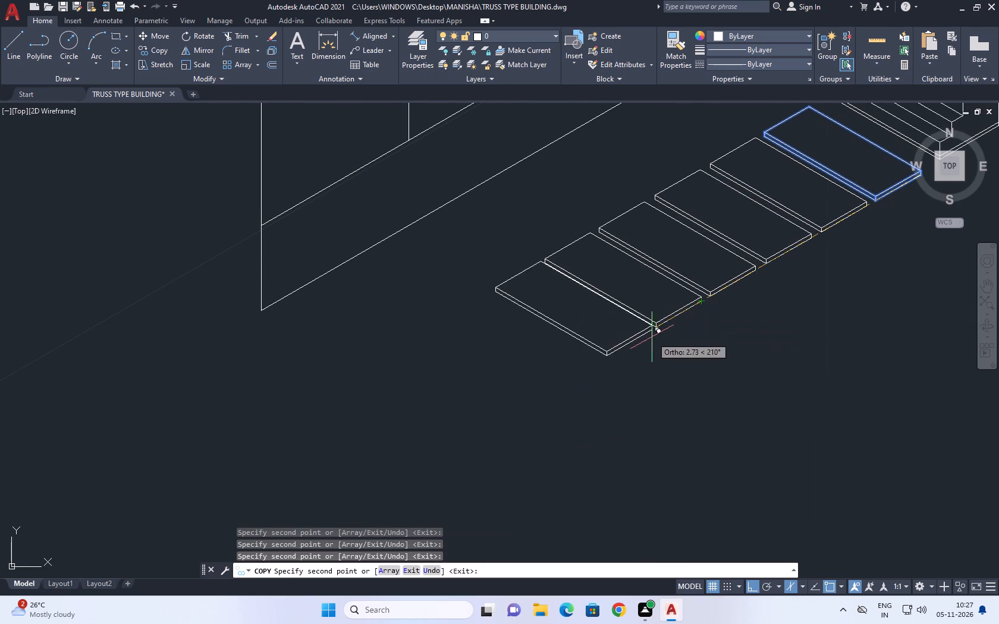
{"action": "left_click", "coordinate": [647, 343]}
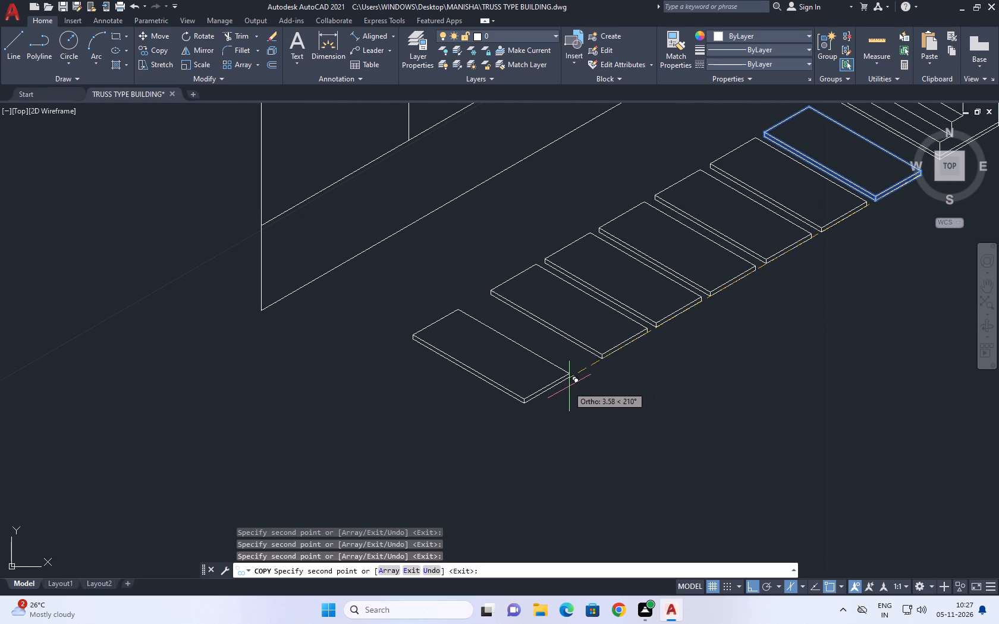
{"action": "left_click", "coordinate": [586, 380]}
{"action": "middle_click_drag", "start_coordinate": [516, 420], "coordinate": [614, 361]}
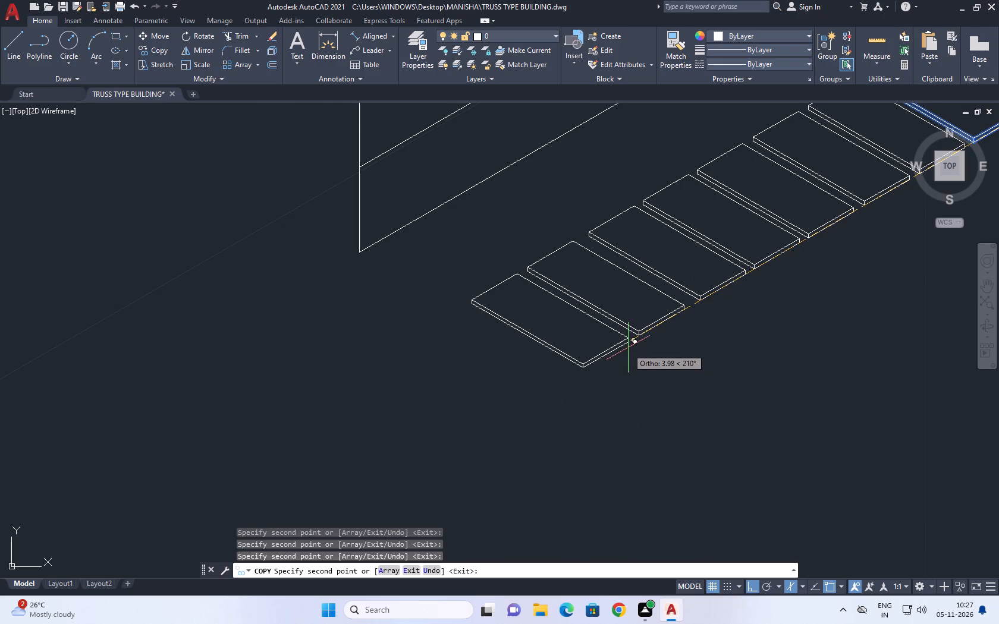
{"action": "left_click", "coordinate": [628, 348]}
{"action": "left_click", "coordinate": [567, 387]}
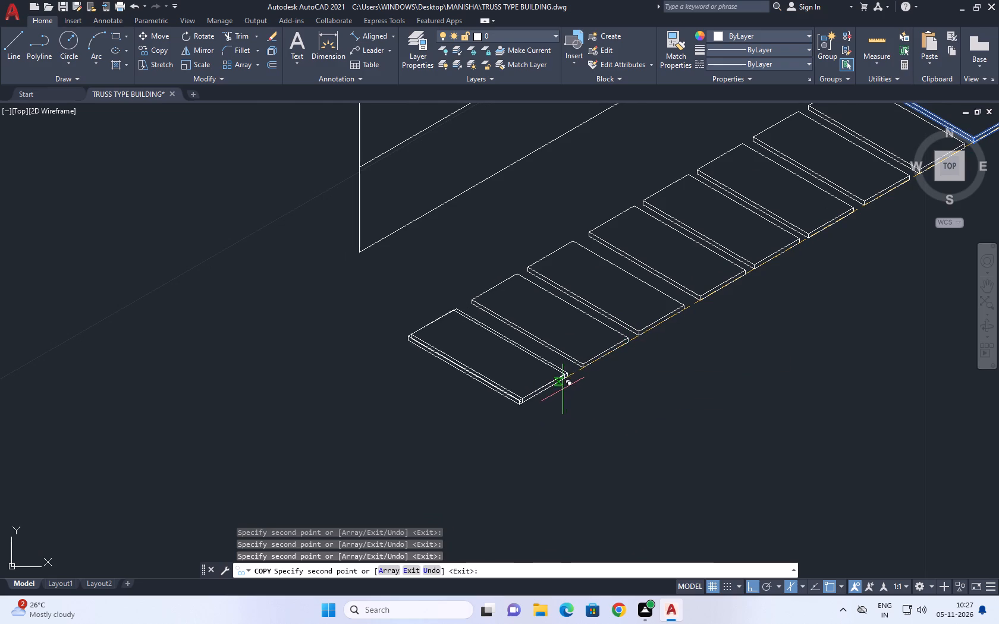
{"action": "middle_click_drag", "start_coordinate": [459, 418], "coordinate": [579, 373]}
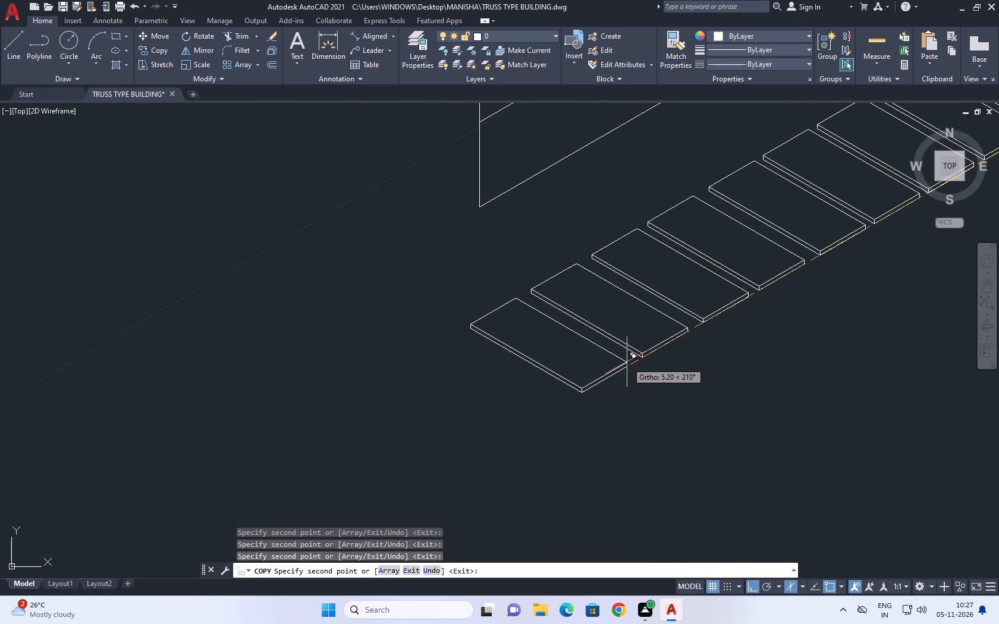
{"action": "left_click", "coordinate": [627, 363]}
{"action": "key", "text": "Escape"}
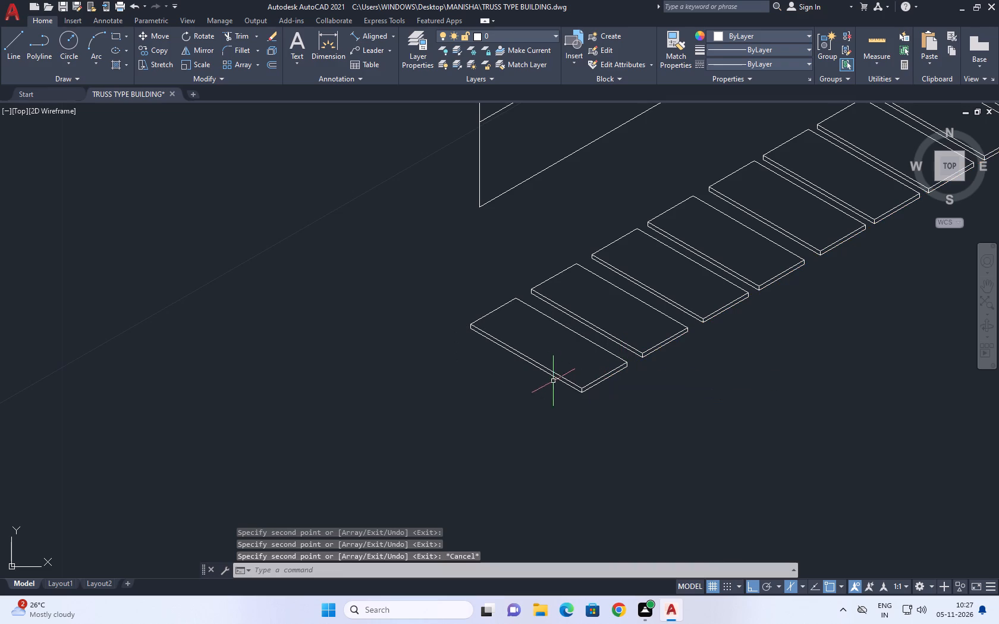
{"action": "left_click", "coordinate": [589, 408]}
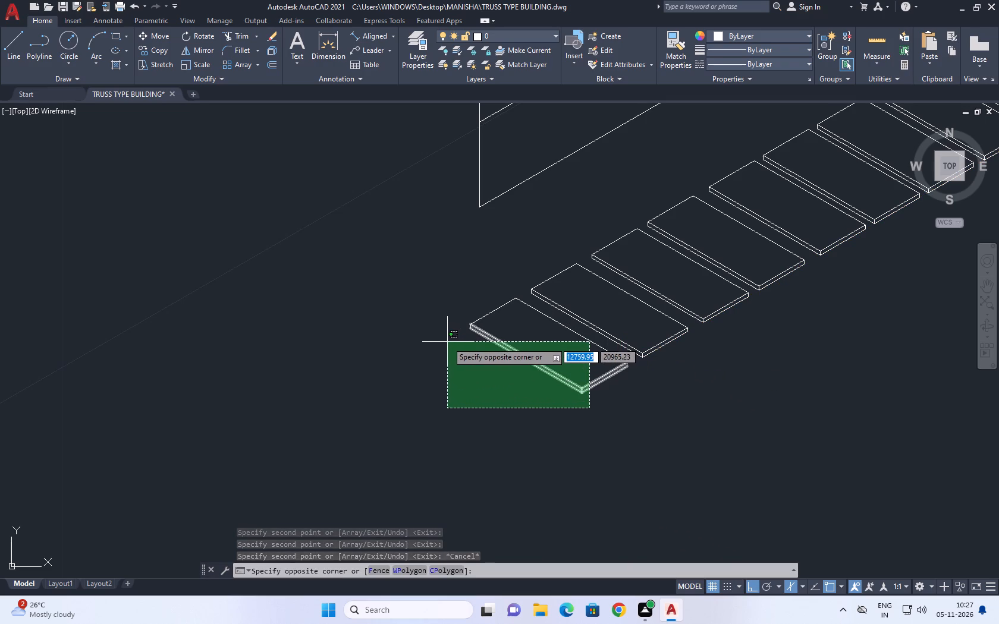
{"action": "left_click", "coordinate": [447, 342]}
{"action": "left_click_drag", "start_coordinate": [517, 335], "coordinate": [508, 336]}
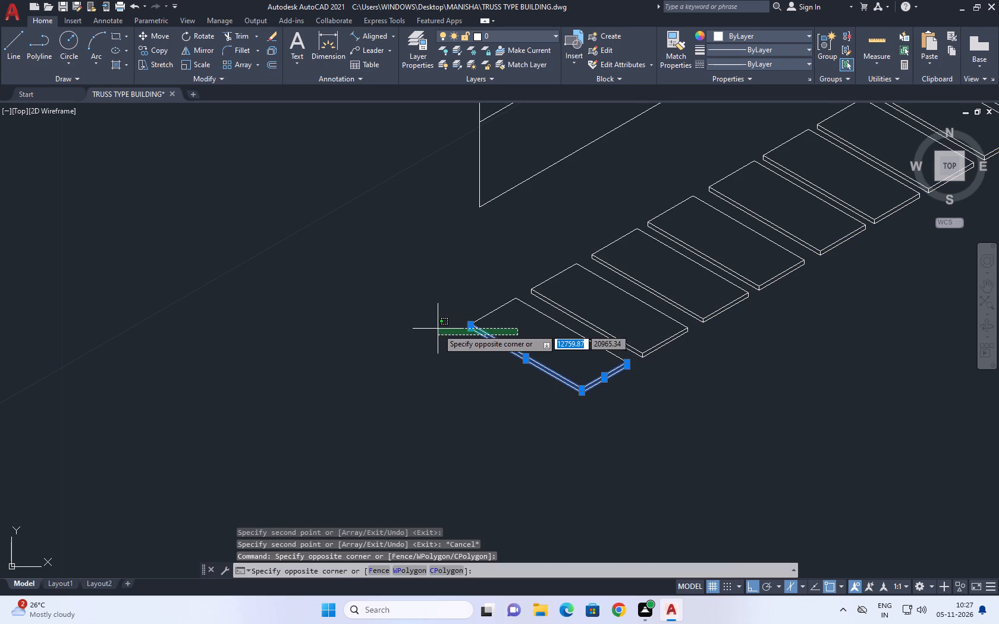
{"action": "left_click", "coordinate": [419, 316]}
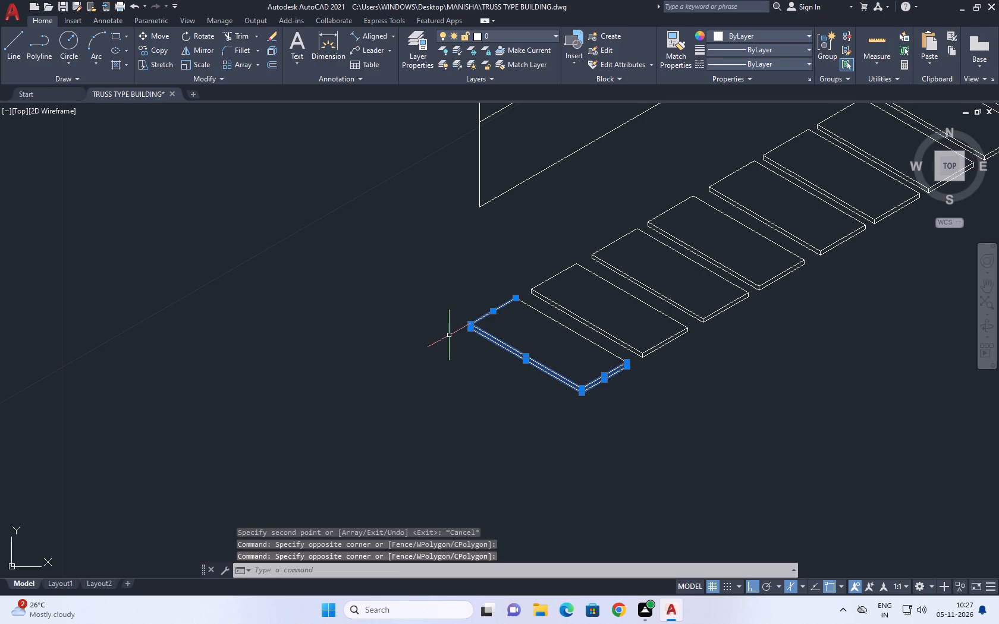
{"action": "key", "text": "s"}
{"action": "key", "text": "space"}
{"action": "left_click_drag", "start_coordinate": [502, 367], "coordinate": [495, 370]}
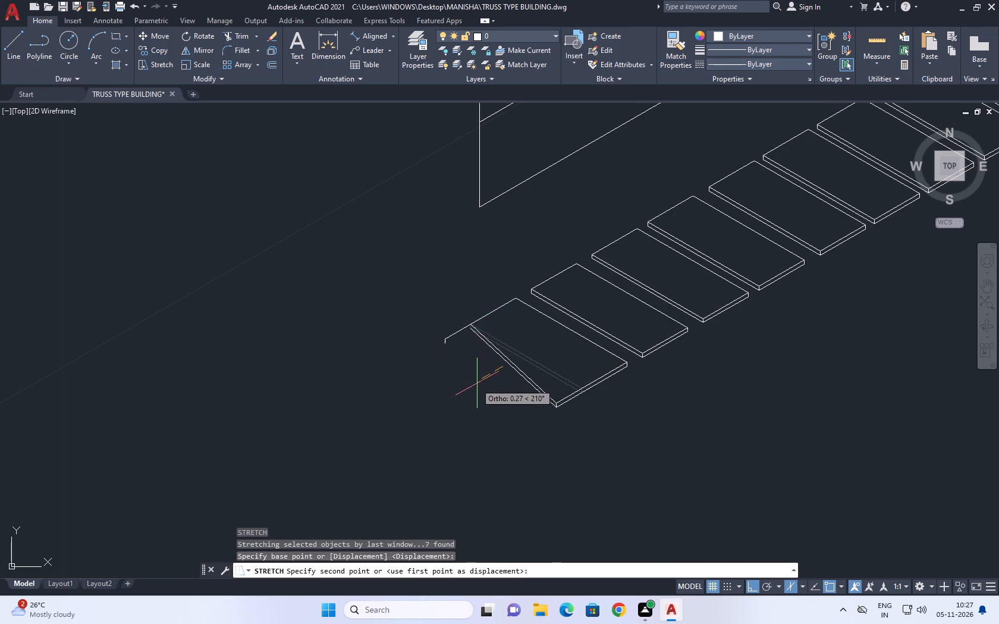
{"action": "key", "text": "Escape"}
Move the last slab's outer long edges and their corner verticals about 0.40 outward along the 210° direction.
{"action": "left_click", "coordinate": [541, 338]}
{"action": "left_click_drag", "start_coordinate": [505, 368], "coordinate": [499, 371]}
{"action": "left_click_drag", "start_coordinate": [454, 310], "coordinate": [460, 316]}
{"action": "left_click", "coordinate": [496, 357]}
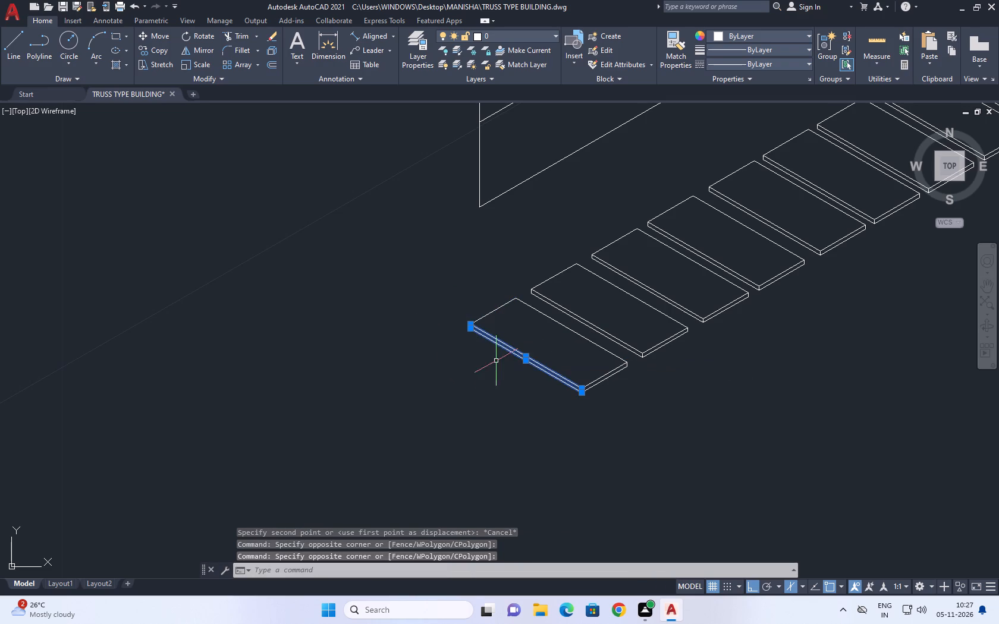
{"action": "left_click", "coordinate": [574, 357]}
{"action": "left_click", "coordinate": [604, 429]}
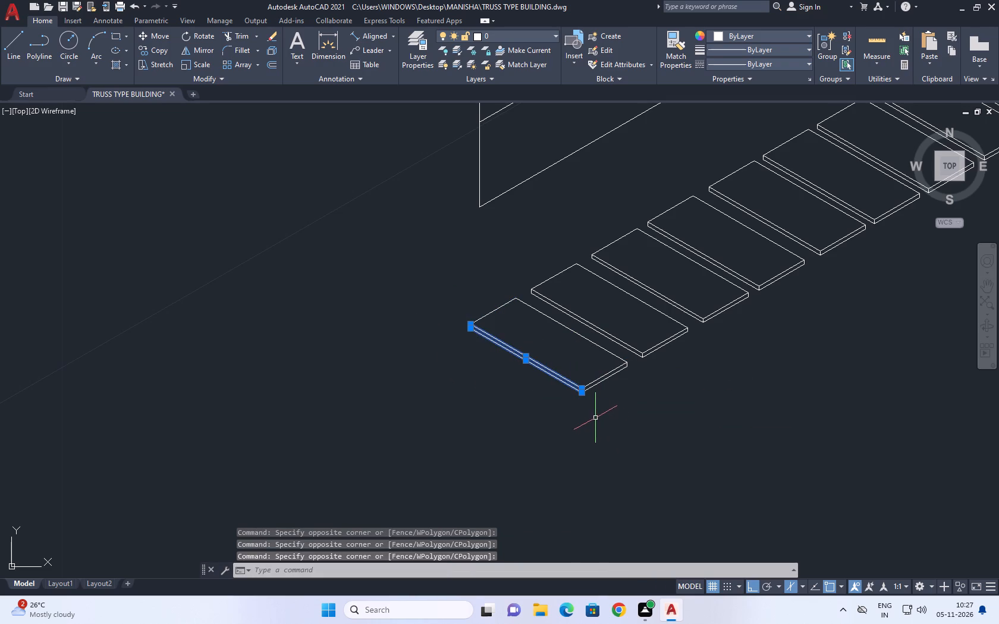
{"action": "key", "text": "m"}
{"action": "key", "text": "space"}
{"action": "left_click", "coordinate": [602, 401]}
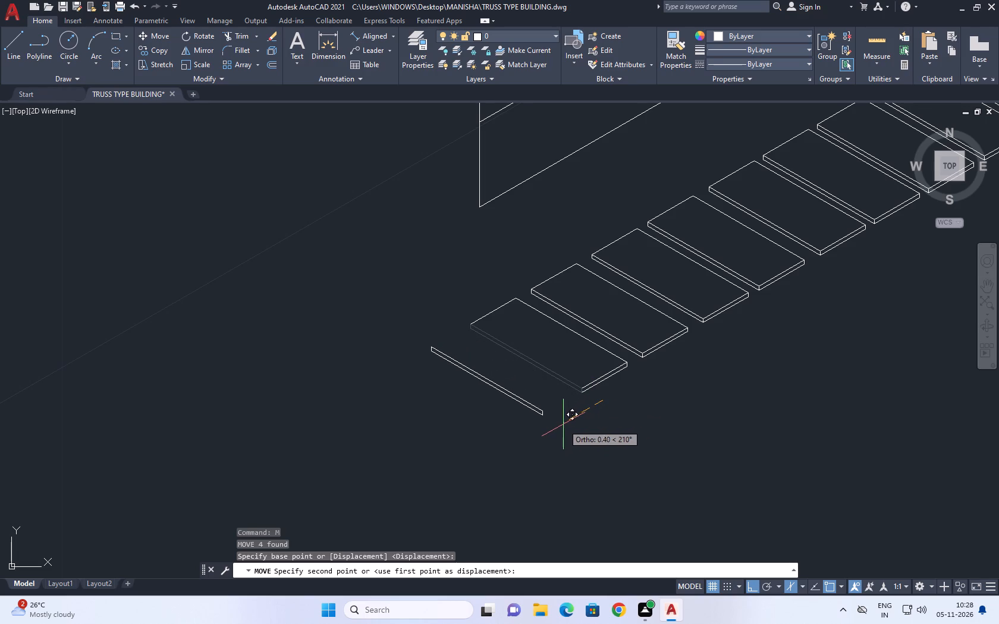
{"action": "left_click", "coordinate": [563, 424]}
Extend the last slab's short edges on both ends to meet the moved outer long edges.
{"action": "key", "text": "e"}
{"action": "key", "text": "x"}
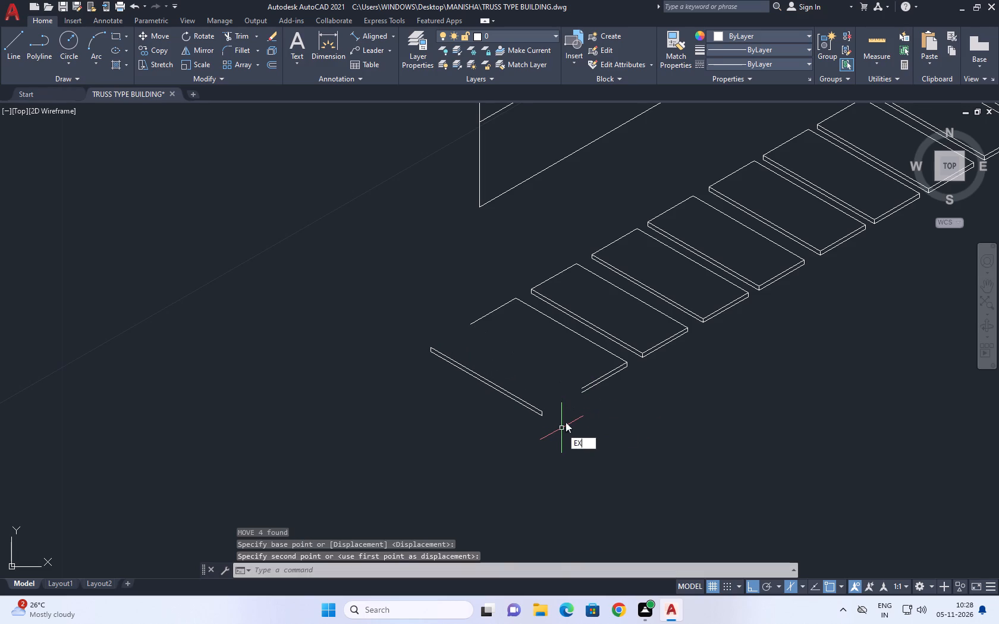
{"action": "key", "text": "space"}
{"action": "left_click_drag", "start_coordinate": [586, 370], "coordinate": [588, 375]}
{"action": "left_click", "coordinate": [596, 418]}
{"action": "left_click", "coordinate": [501, 317]}
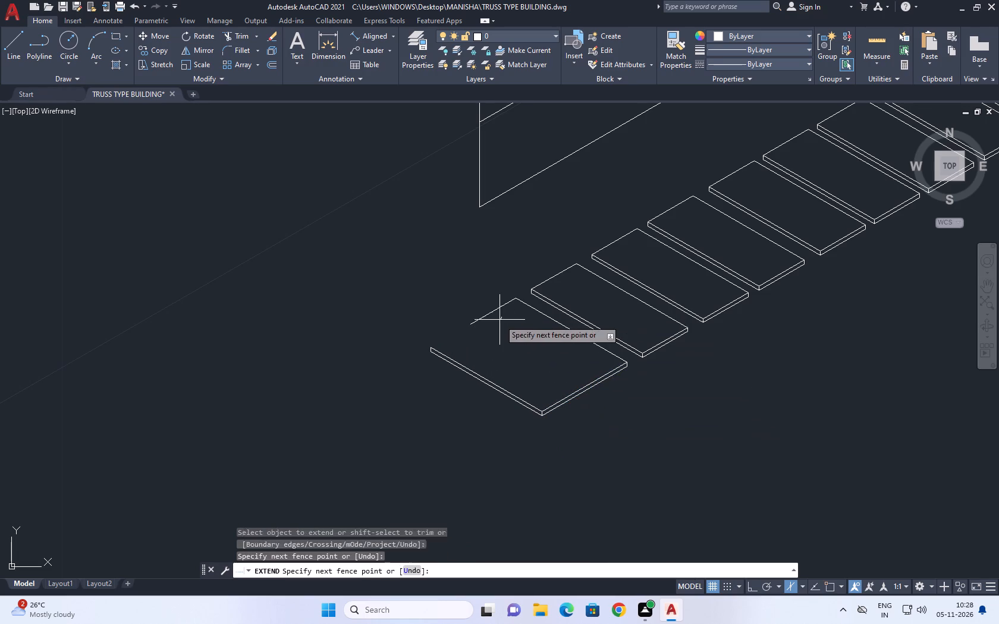
{"action": "left_click", "coordinate": [476, 307]}
{"action": "key", "text": "Escape"}
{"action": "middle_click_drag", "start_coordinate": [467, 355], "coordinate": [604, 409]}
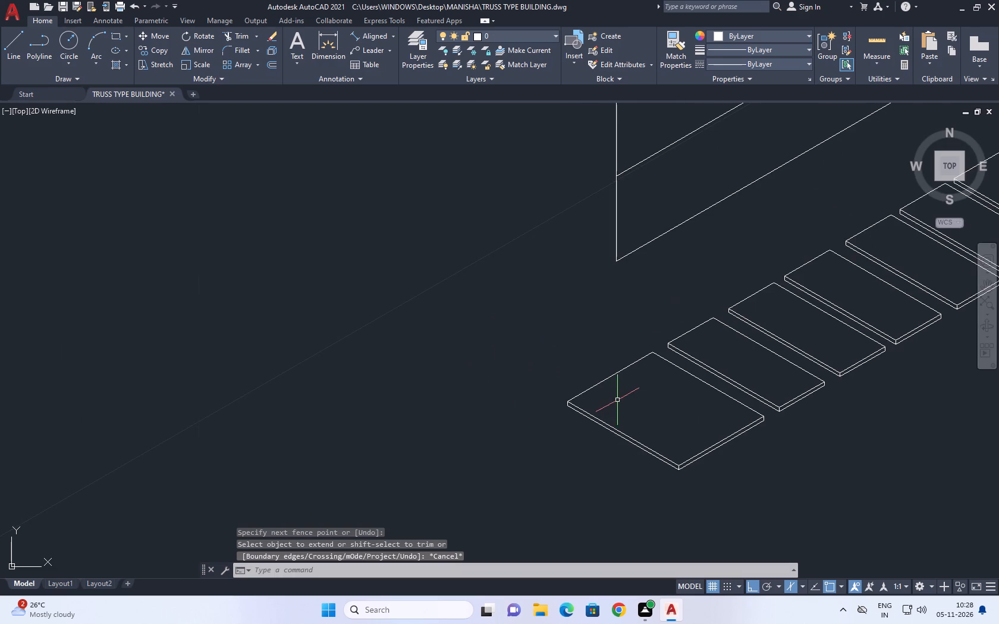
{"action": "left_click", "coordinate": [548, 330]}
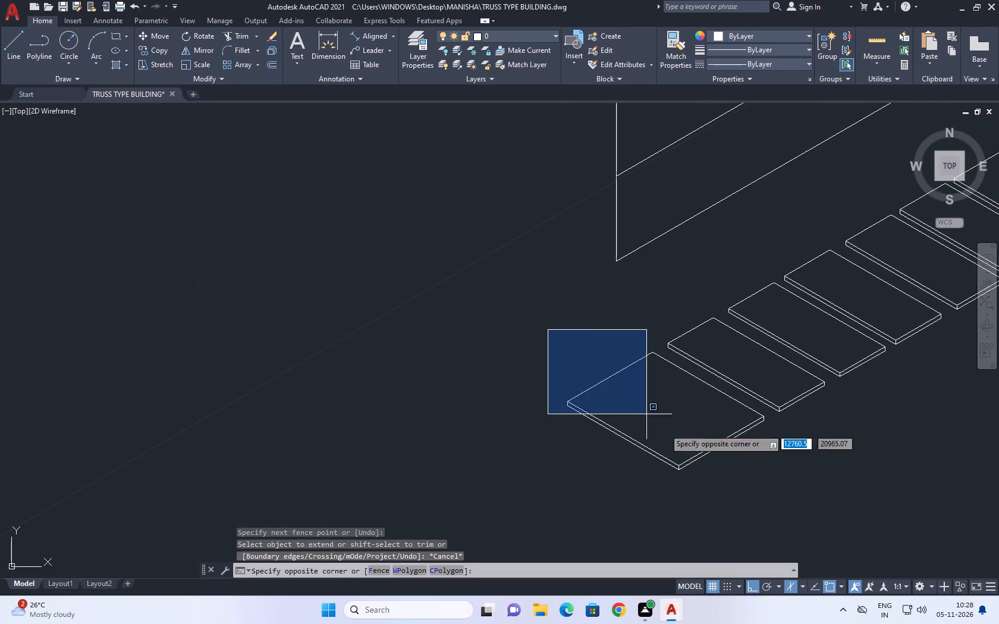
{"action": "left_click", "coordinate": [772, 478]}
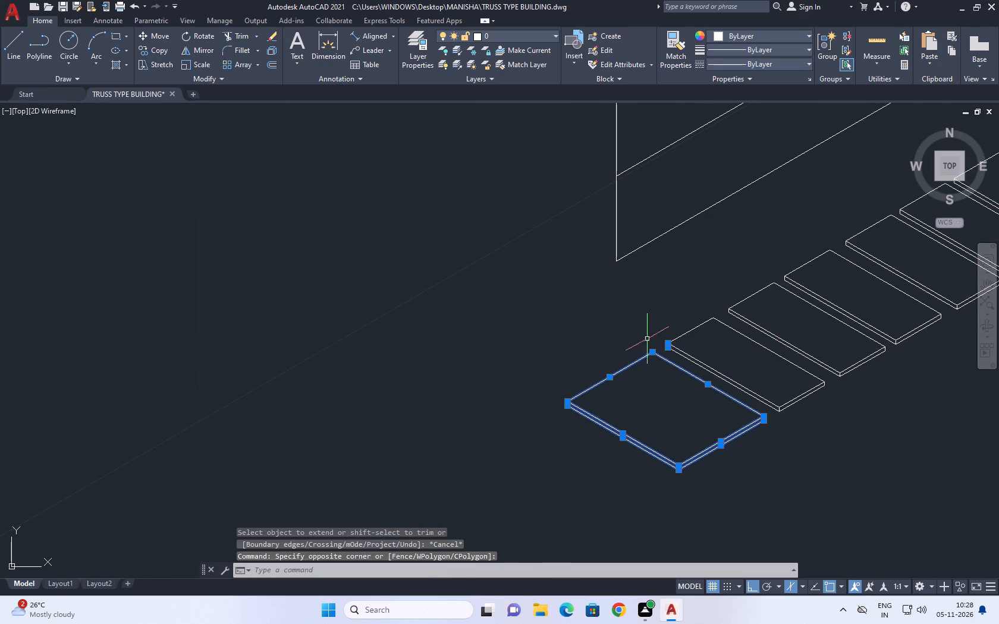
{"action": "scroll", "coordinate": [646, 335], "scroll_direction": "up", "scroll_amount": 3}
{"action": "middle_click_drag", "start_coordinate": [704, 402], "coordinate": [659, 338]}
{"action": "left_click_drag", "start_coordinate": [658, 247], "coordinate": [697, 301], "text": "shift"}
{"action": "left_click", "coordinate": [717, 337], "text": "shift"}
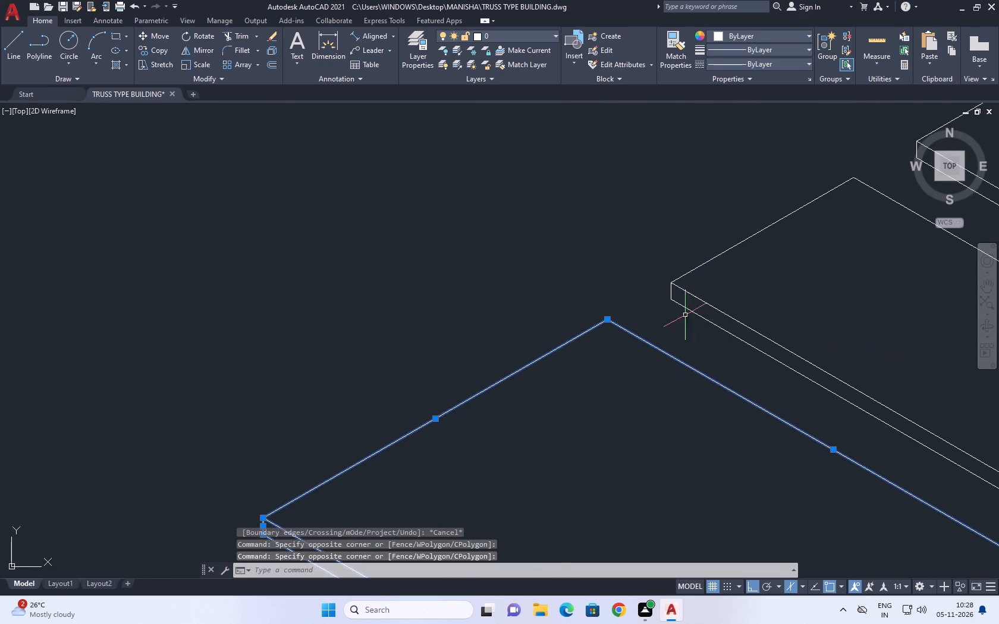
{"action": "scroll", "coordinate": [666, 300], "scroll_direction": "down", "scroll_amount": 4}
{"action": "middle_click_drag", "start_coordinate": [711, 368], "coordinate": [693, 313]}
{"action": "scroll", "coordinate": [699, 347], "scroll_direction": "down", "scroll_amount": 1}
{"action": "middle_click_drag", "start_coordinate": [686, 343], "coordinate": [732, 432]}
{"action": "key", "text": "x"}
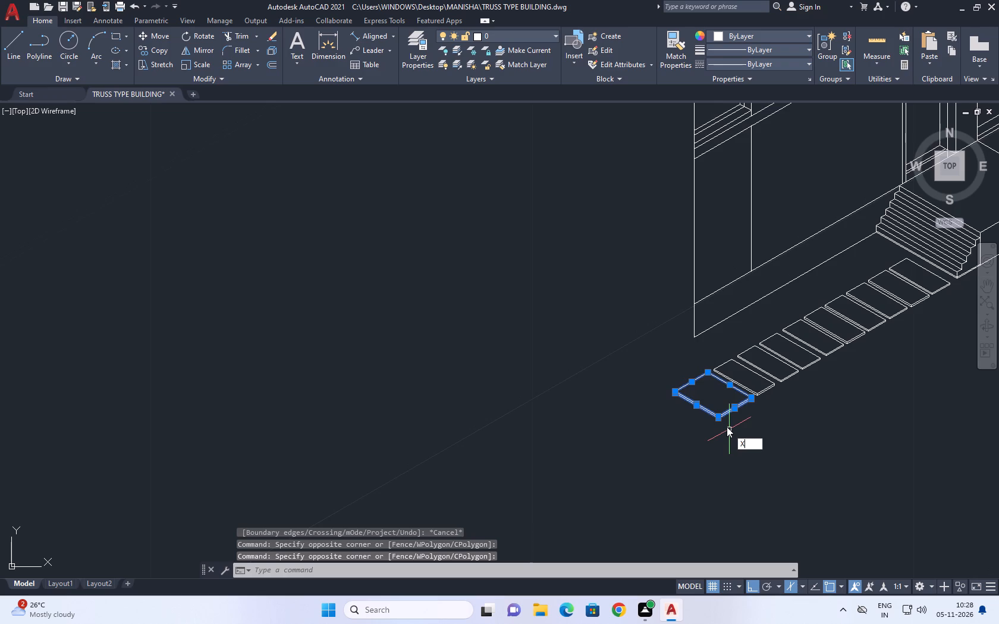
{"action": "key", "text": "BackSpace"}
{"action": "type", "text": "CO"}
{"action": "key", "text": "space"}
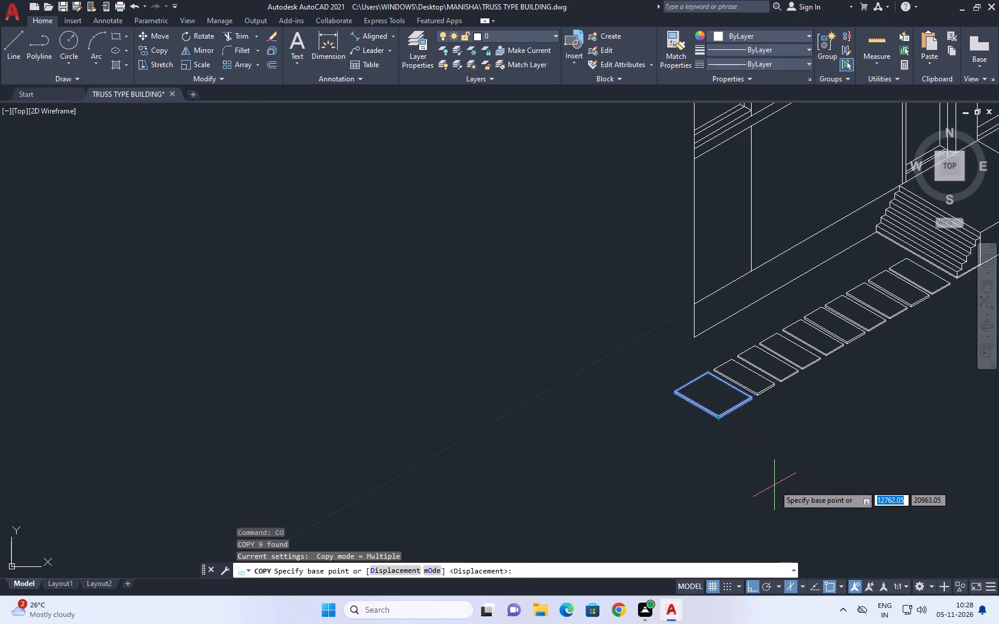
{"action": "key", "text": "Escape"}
Copy the standard narrow slab next to the widened one along the 210° direction, placing it beyond the widened slab with a gap.
{"action": "middle_click_drag", "start_coordinate": [699, 387], "coordinate": [702, 398]}
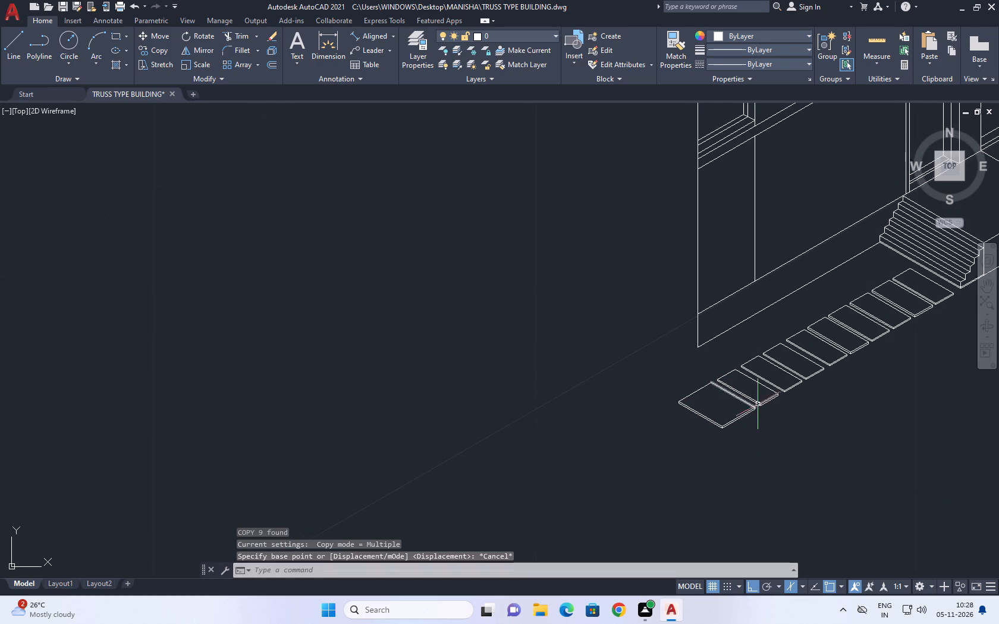
{"action": "scroll", "coordinate": [759, 404], "scroll_direction": "up", "scroll_amount": 3}
{"action": "left_click_drag", "start_coordinate": [806, 427], "coordinate": [790, 394]}
{"action": "left_click", "coordinate": [768, 376]}
{"action": "left_click", "coordinate": [782, 346]}
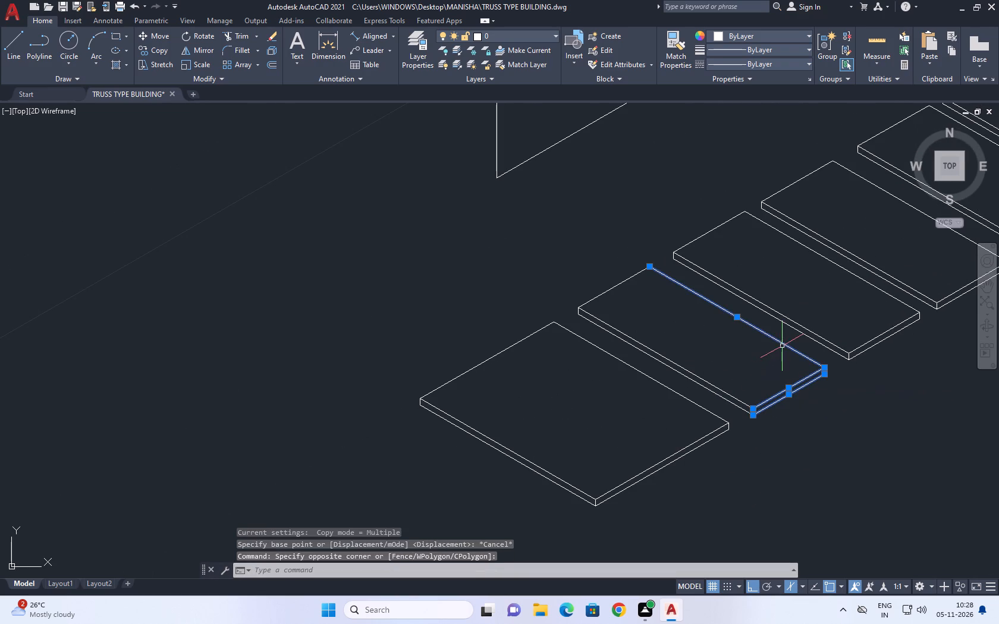
{"action": "left_click_drag", "start_coordinate": [649, 292], "coordinate": [626, 286]}
{"action": "left_click", "coordinate": [600, 272]}
{"action": "left_click", "coordinate": [659, 341]}
{"action": "left_click", "coordinate": [647, 354]}
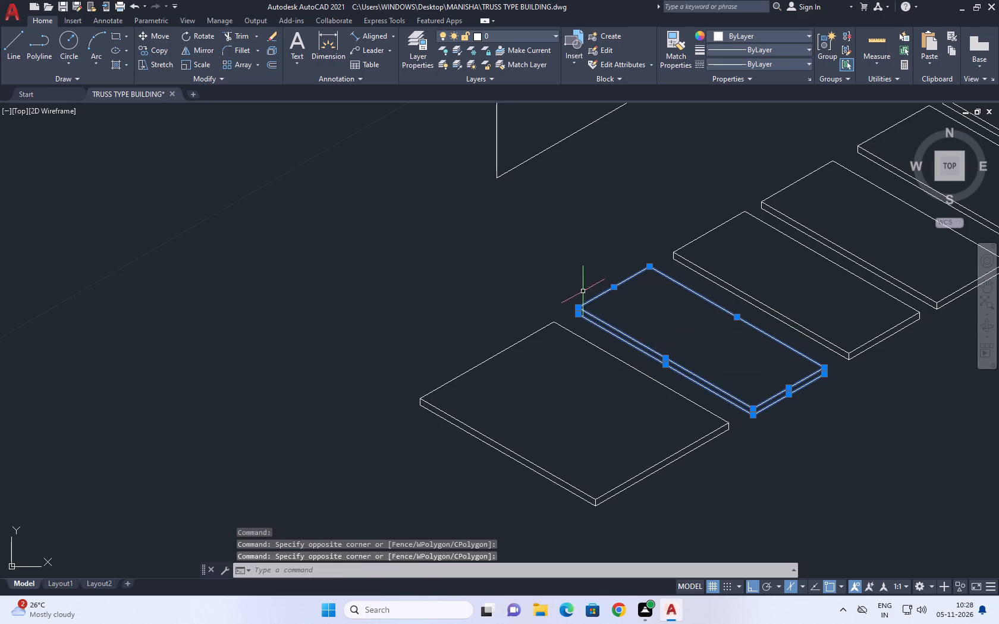
{"action": "scroll", "coordinate": [577, 294], "scroll_direction": "up", "scroll_amount": 4}
{"action": "left_click", "coordinate": [551, 294]}
{"action": "left_click", "coordinate": [604, 454]}
{"action": "scroll", "coordinate": [583, 365], "scroll_direction": "down", "scroll_amount": 4}
{"action": "middle_click_drag", "start_coordinate": [708, 475], "coordinate": [684, 385]}
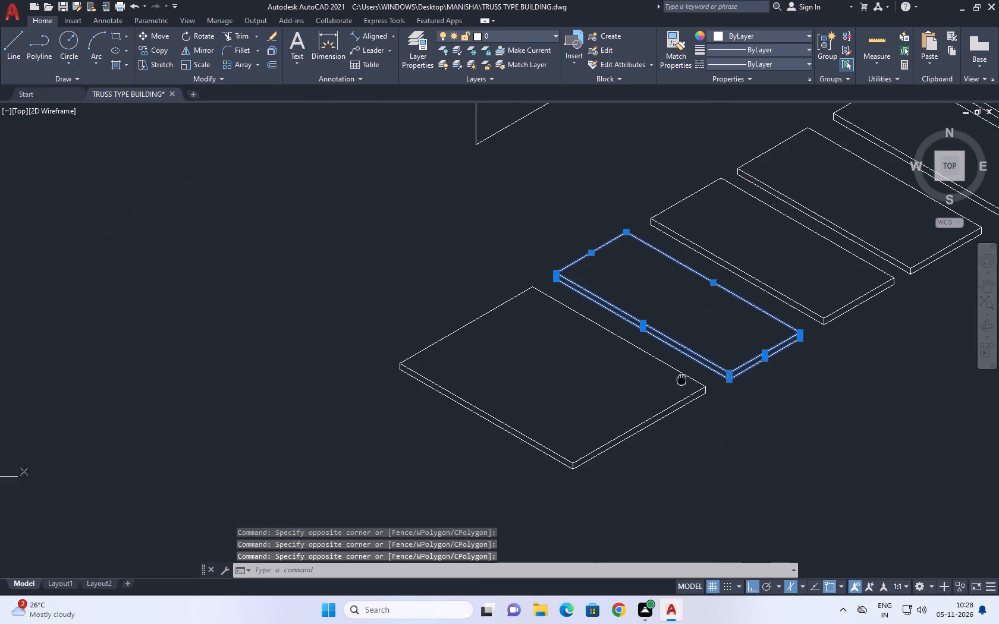
{"action": "scroll", "coordinate": [764, 409], "scroll_direction": "up", "scroll_amount": 2}
{"action": "left_click", "coordinate": [668, 287]}
{"action": "left_click_drag", "start_coordinate": [699, 383], "coordinate": [702, 393]}
{"action": "middle_click_drag", "start_coordinate": [708, 353], "coordinate": [722, 414]}
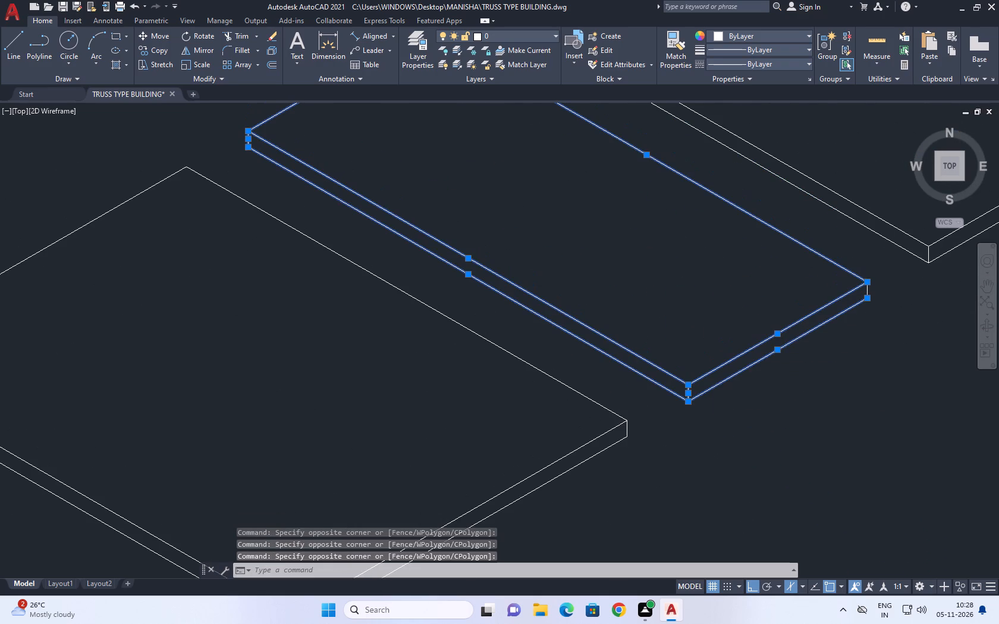
{"action": "key", "text": "c"}
{"action": "key", "text": "o"}
{"action": "key", "text": "space"}
{"action": "left_click", "coordinate": [827, 377]}
{"action": "scroll", "coordinate": [636, 360], "scroll_direction": "down", "scroll_amount": 3}
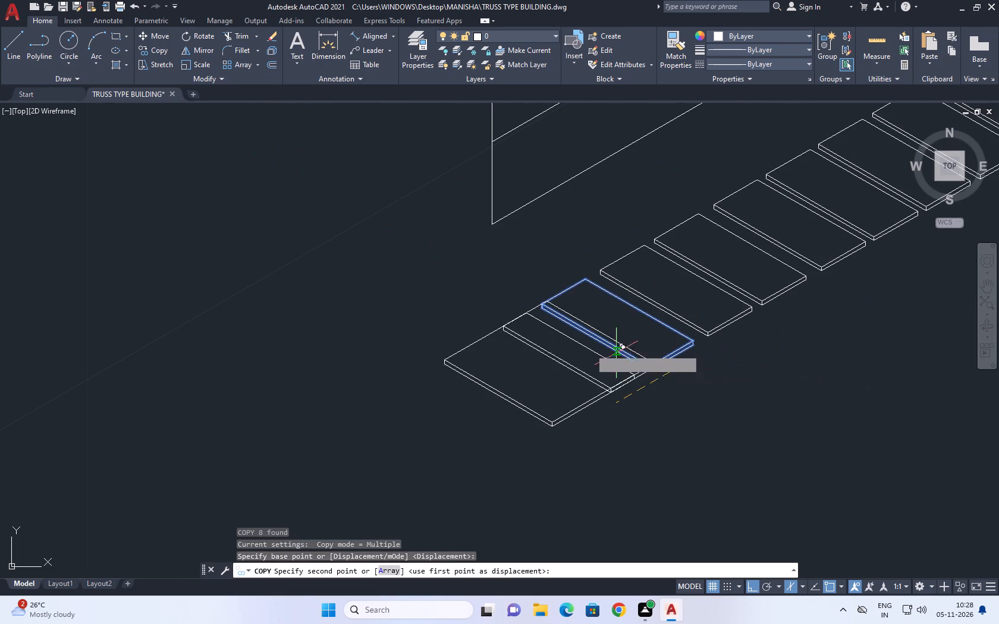
{"action": "left_click", "coordinate": [424, 330]}
{"action": "key", "text": "Escape"}
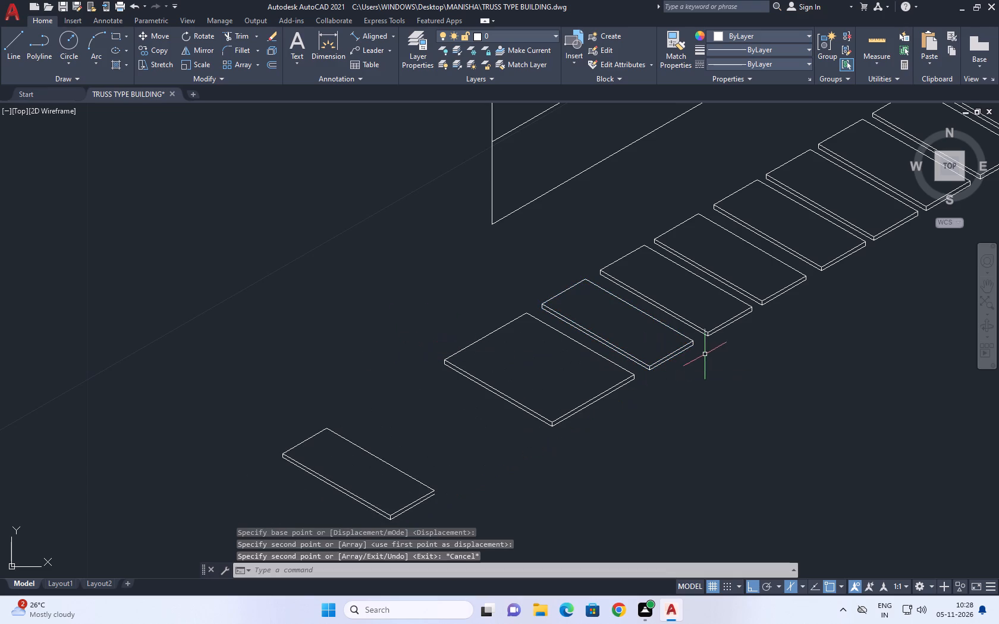
Draw the missing short vertical edge at the corner of the separate narrow slab beyond the widened slab.
{"action": "middle_click_drag", "start_coordinate": [430, 451], "coordinate": [472, 360]}
{"action": "key", "text": "l"}
{"action": "key", "text": "space"}
{"action": "scroll", "coordinate": [466, 412], "scroll_direction": "up", "scroll_amount": 2}
{"action": "left_click", "coordinate": [485, 393]}
{"action": "left_click", "coordinate": [488, 377]}
{"action": "key", "text": "Escape"}
{"action": "scroll", "coordinate": [536, 344], "scroll_direction": "down", "scroll_amount": 2}
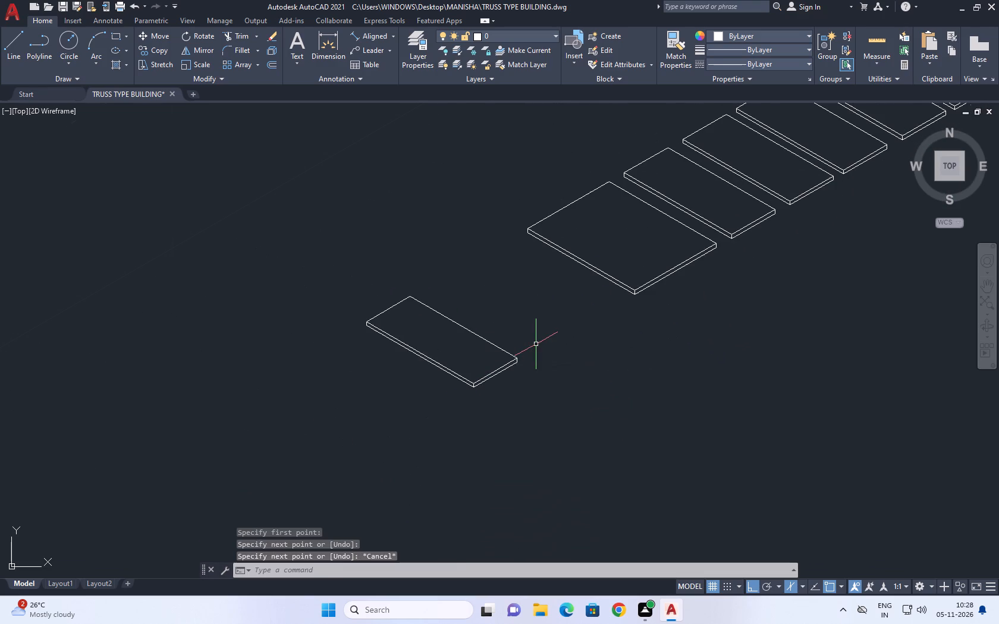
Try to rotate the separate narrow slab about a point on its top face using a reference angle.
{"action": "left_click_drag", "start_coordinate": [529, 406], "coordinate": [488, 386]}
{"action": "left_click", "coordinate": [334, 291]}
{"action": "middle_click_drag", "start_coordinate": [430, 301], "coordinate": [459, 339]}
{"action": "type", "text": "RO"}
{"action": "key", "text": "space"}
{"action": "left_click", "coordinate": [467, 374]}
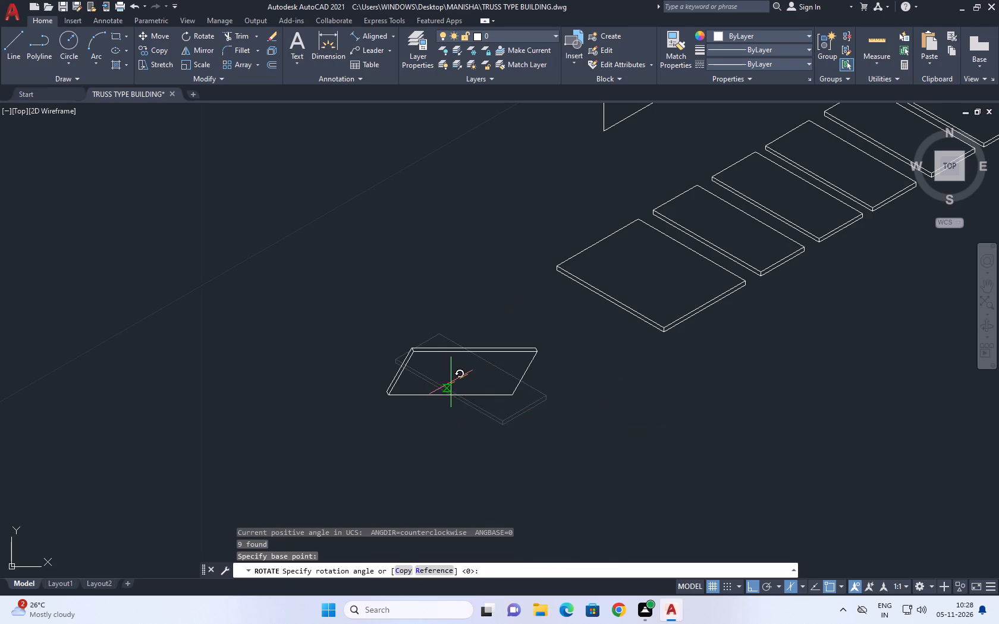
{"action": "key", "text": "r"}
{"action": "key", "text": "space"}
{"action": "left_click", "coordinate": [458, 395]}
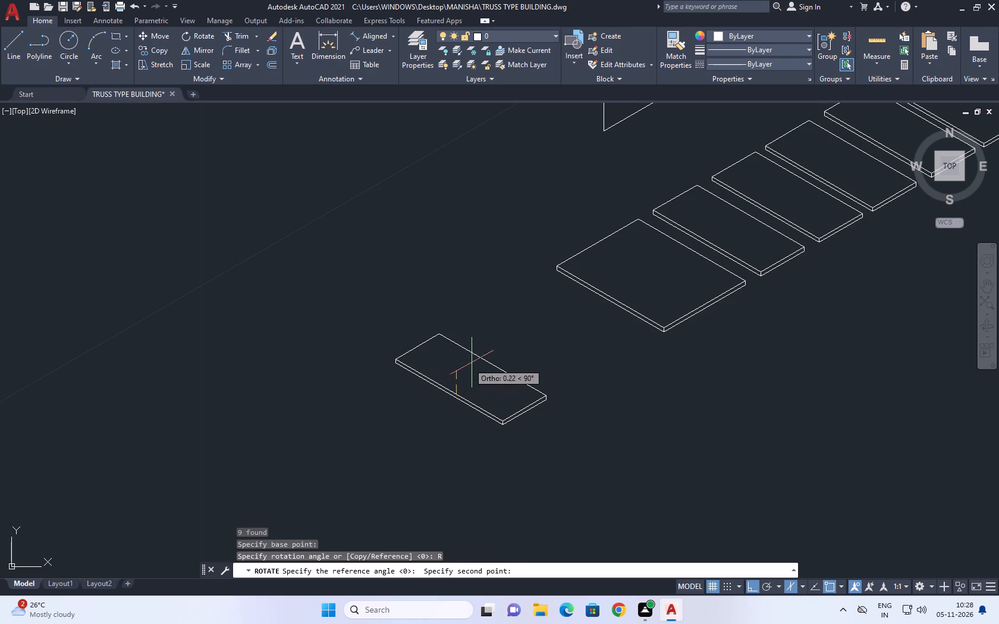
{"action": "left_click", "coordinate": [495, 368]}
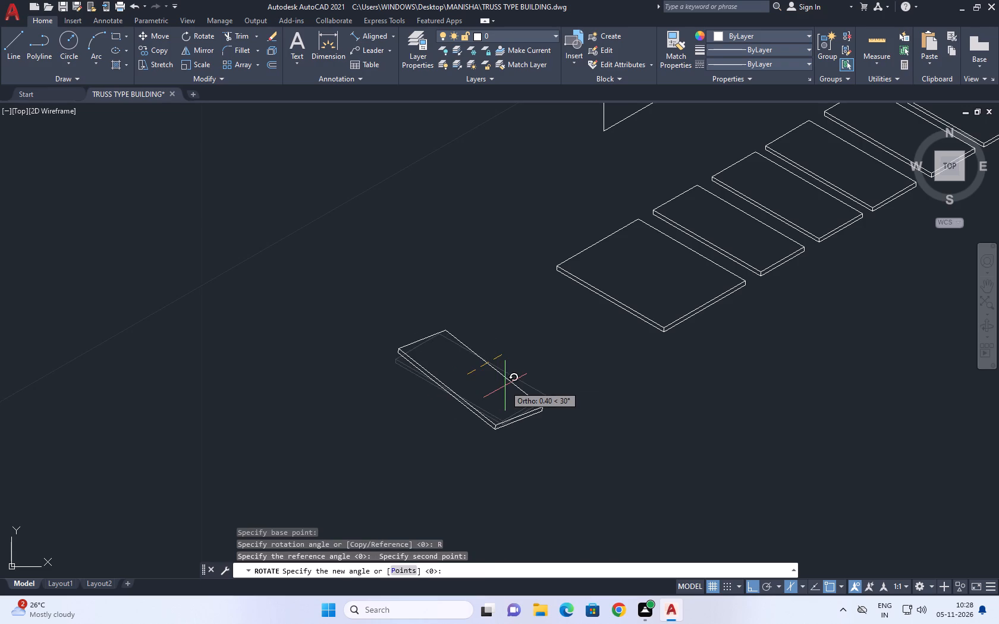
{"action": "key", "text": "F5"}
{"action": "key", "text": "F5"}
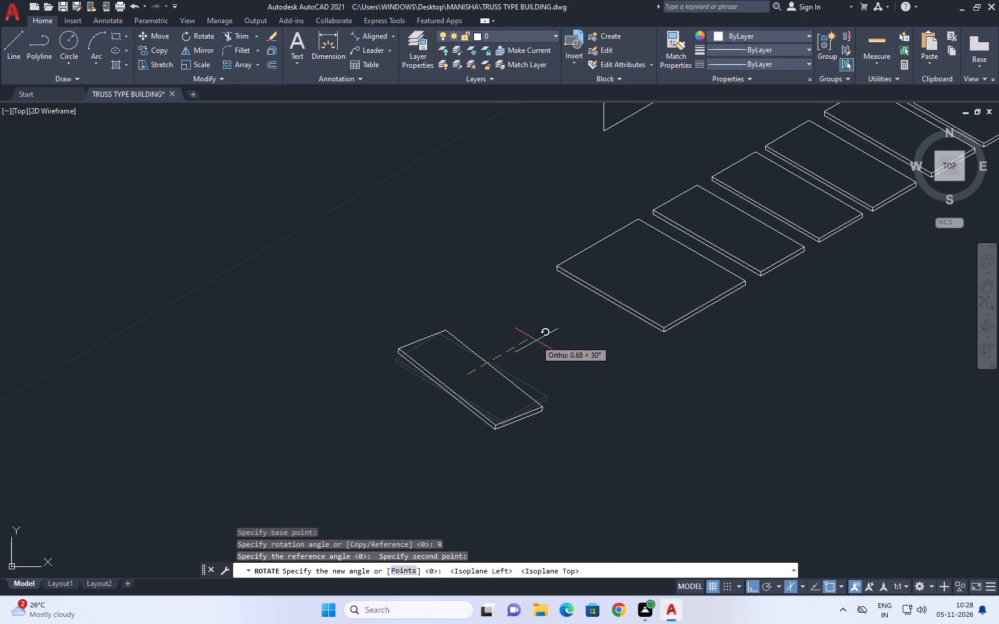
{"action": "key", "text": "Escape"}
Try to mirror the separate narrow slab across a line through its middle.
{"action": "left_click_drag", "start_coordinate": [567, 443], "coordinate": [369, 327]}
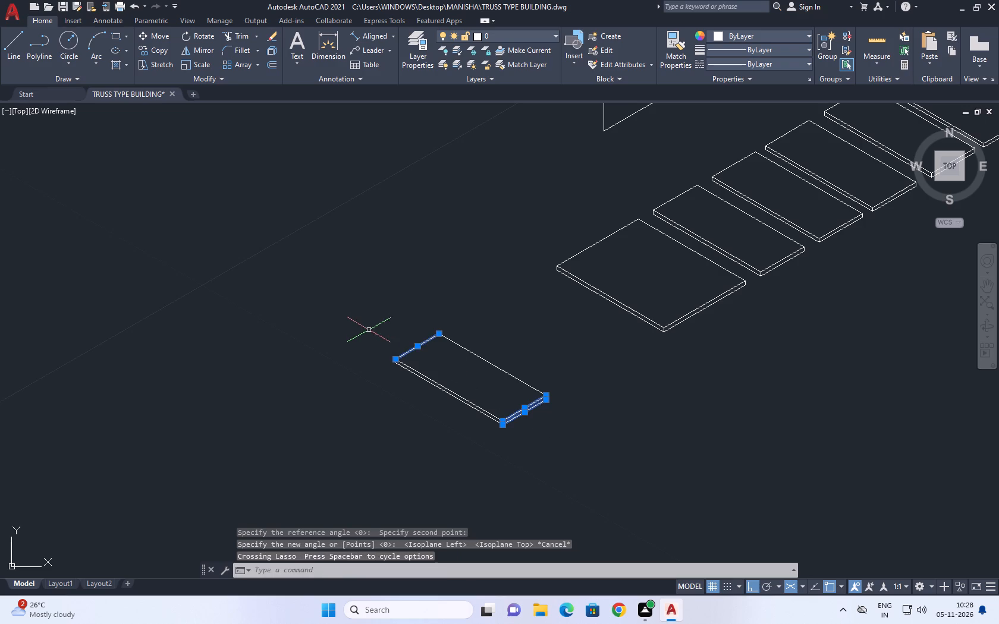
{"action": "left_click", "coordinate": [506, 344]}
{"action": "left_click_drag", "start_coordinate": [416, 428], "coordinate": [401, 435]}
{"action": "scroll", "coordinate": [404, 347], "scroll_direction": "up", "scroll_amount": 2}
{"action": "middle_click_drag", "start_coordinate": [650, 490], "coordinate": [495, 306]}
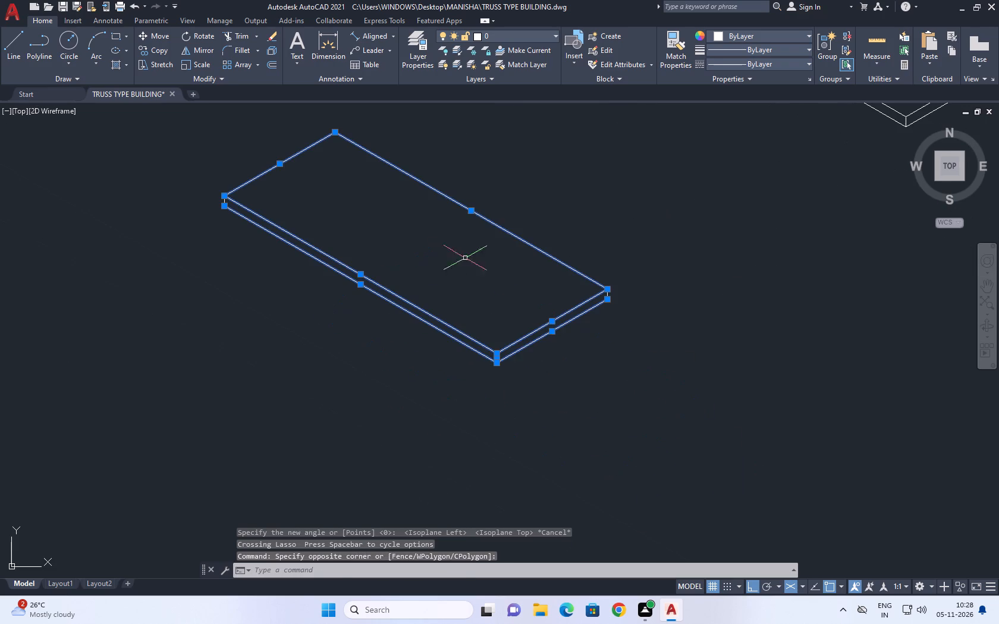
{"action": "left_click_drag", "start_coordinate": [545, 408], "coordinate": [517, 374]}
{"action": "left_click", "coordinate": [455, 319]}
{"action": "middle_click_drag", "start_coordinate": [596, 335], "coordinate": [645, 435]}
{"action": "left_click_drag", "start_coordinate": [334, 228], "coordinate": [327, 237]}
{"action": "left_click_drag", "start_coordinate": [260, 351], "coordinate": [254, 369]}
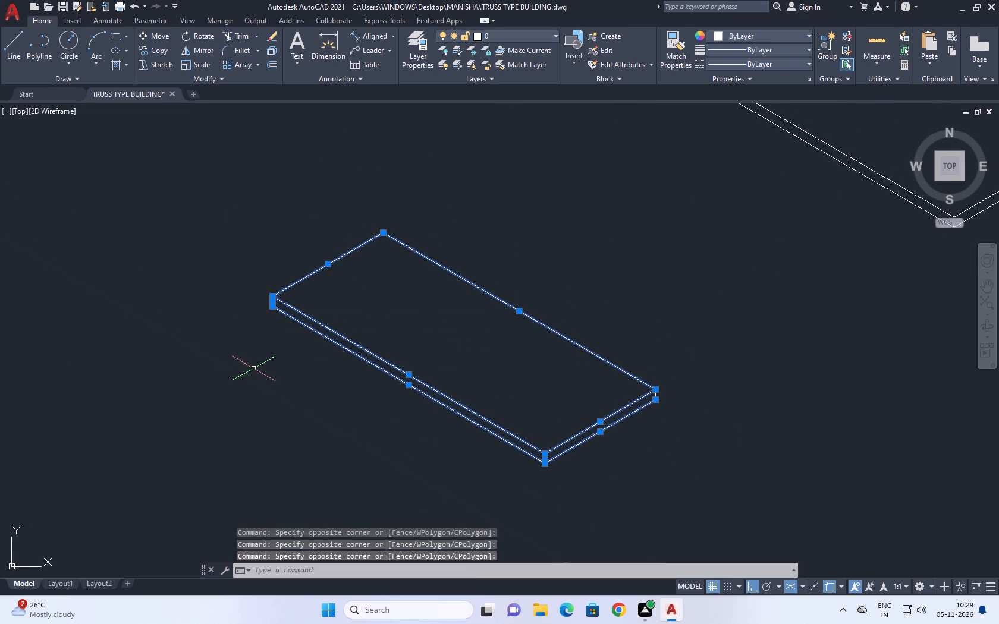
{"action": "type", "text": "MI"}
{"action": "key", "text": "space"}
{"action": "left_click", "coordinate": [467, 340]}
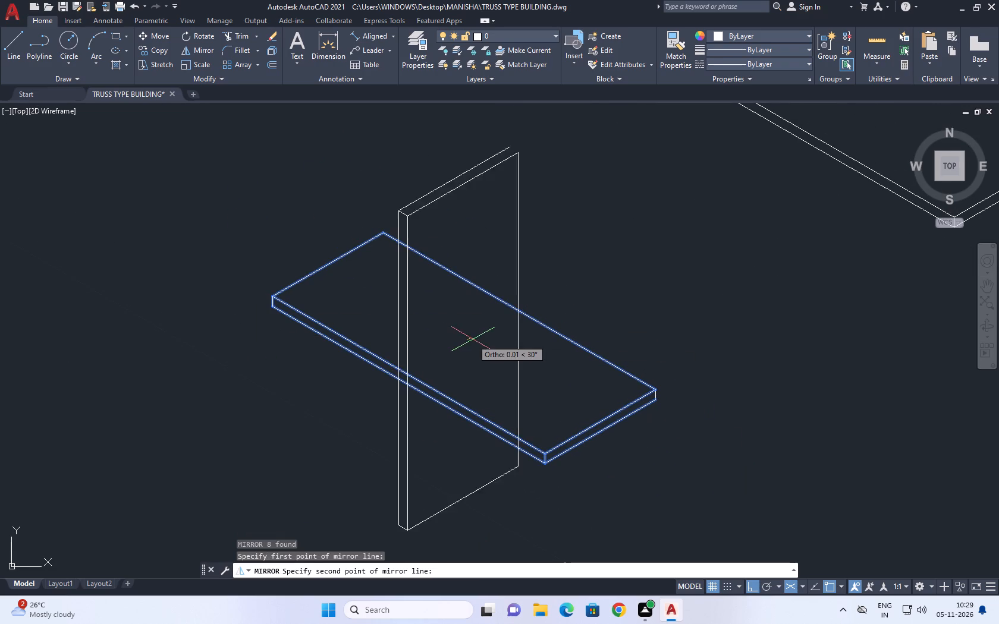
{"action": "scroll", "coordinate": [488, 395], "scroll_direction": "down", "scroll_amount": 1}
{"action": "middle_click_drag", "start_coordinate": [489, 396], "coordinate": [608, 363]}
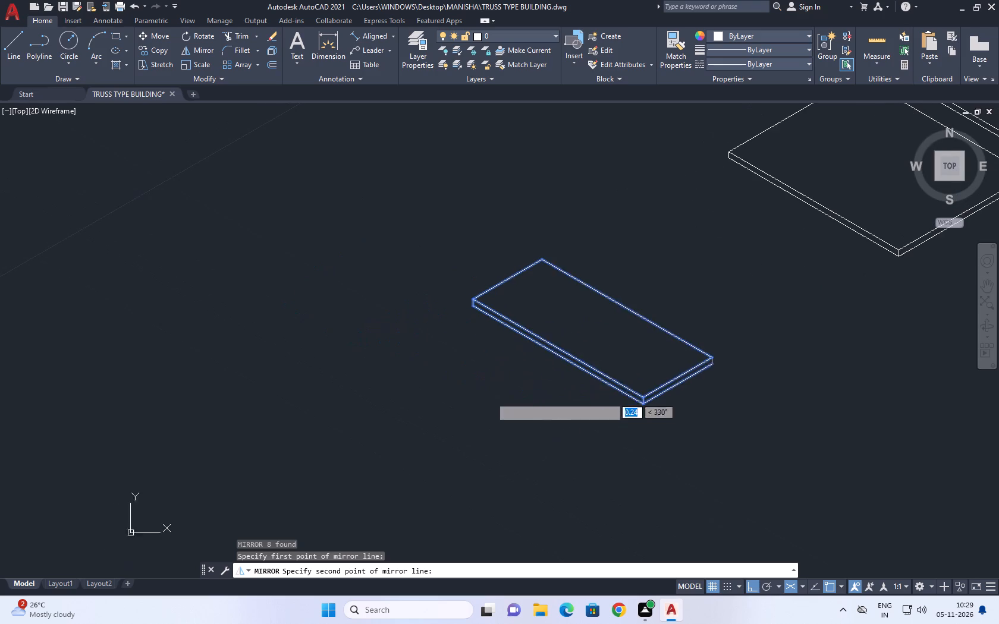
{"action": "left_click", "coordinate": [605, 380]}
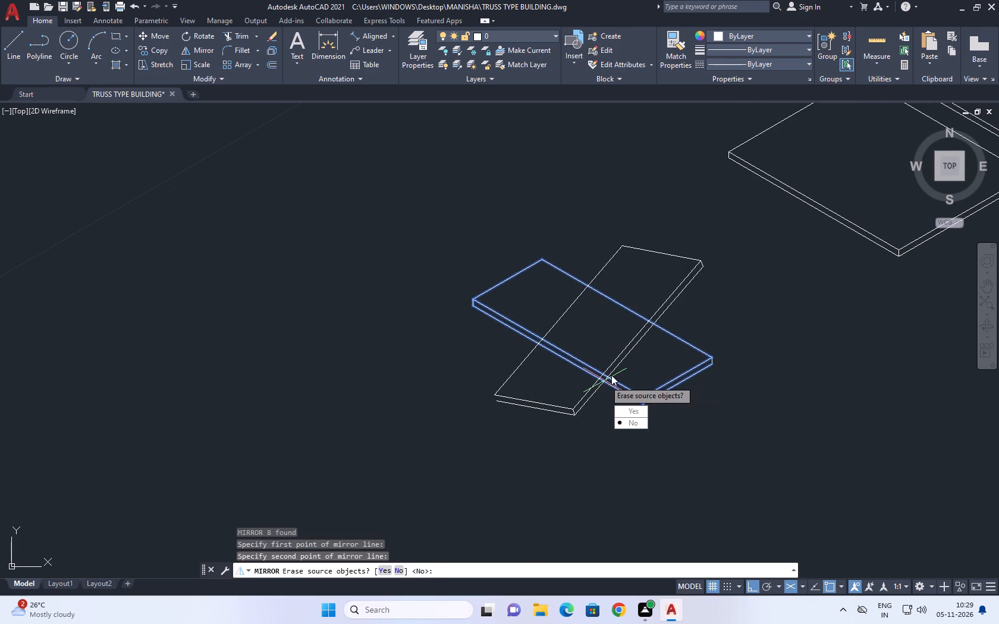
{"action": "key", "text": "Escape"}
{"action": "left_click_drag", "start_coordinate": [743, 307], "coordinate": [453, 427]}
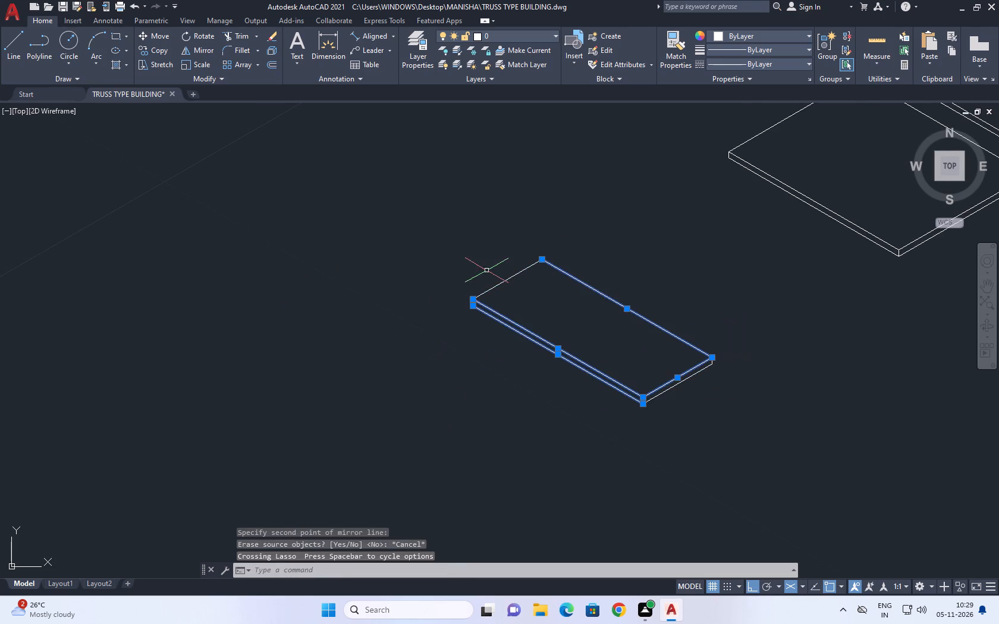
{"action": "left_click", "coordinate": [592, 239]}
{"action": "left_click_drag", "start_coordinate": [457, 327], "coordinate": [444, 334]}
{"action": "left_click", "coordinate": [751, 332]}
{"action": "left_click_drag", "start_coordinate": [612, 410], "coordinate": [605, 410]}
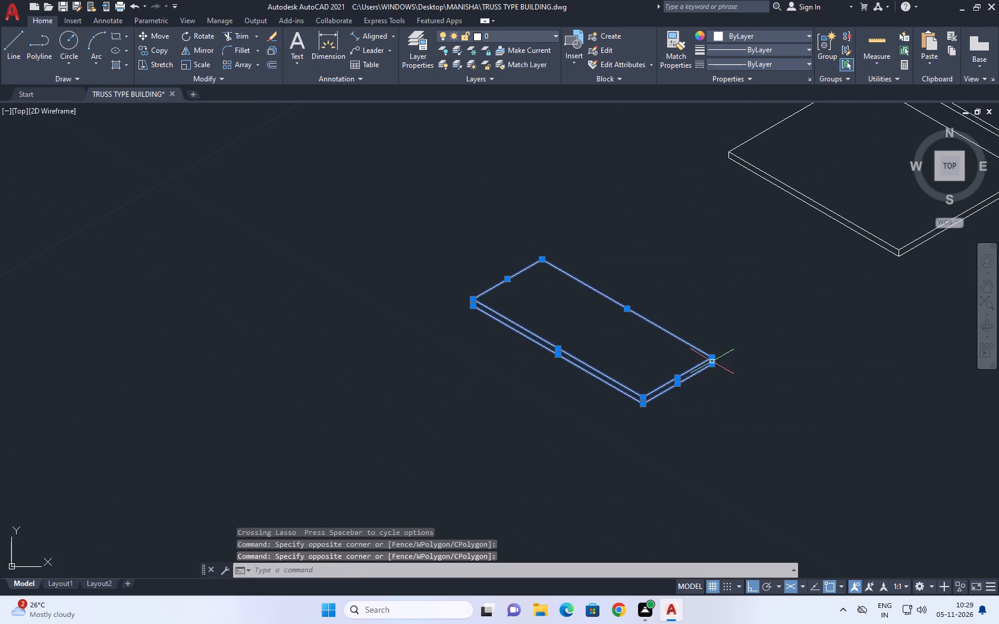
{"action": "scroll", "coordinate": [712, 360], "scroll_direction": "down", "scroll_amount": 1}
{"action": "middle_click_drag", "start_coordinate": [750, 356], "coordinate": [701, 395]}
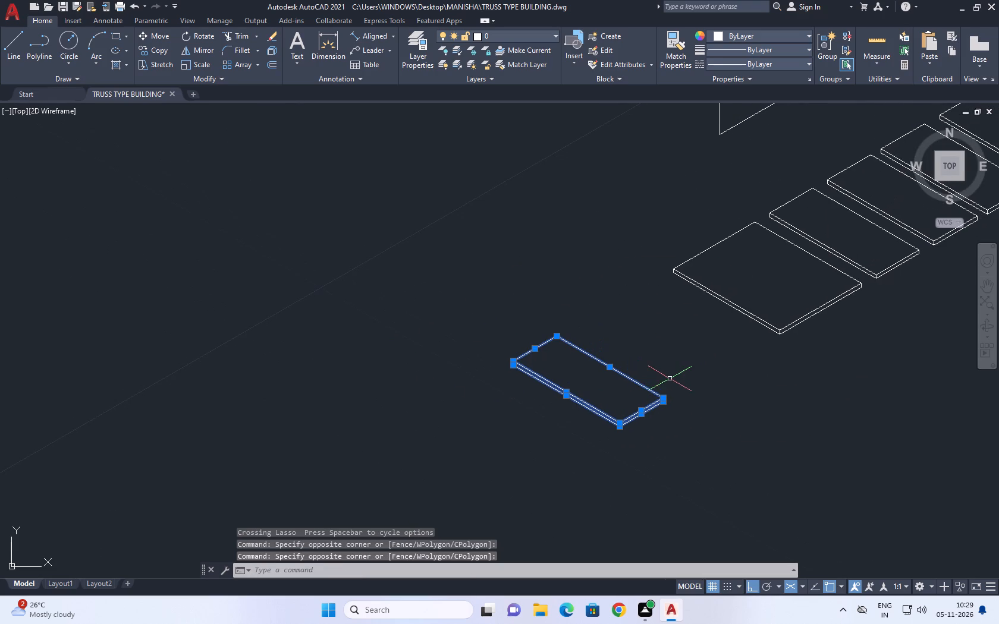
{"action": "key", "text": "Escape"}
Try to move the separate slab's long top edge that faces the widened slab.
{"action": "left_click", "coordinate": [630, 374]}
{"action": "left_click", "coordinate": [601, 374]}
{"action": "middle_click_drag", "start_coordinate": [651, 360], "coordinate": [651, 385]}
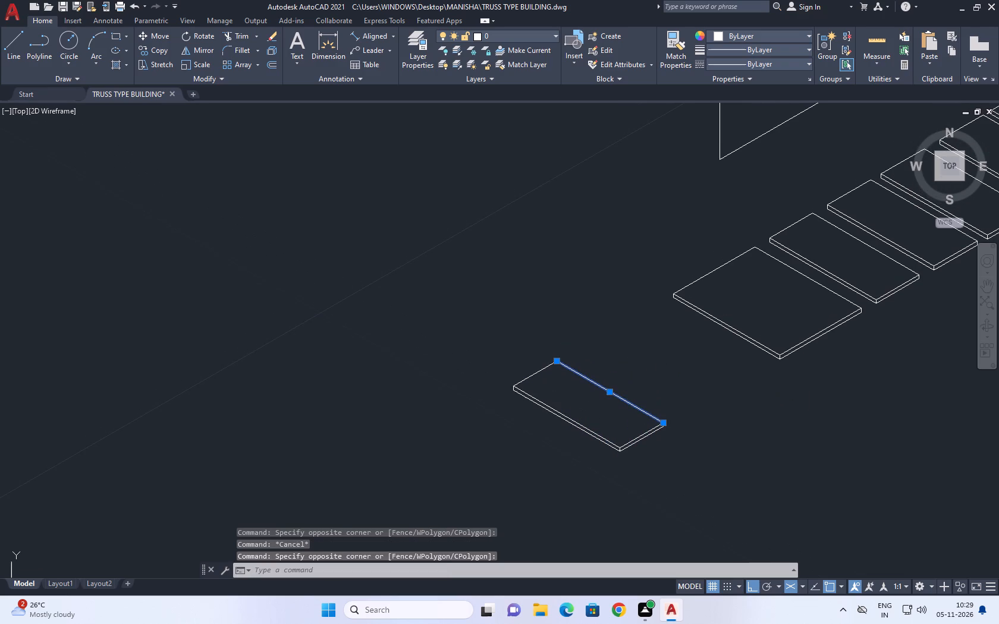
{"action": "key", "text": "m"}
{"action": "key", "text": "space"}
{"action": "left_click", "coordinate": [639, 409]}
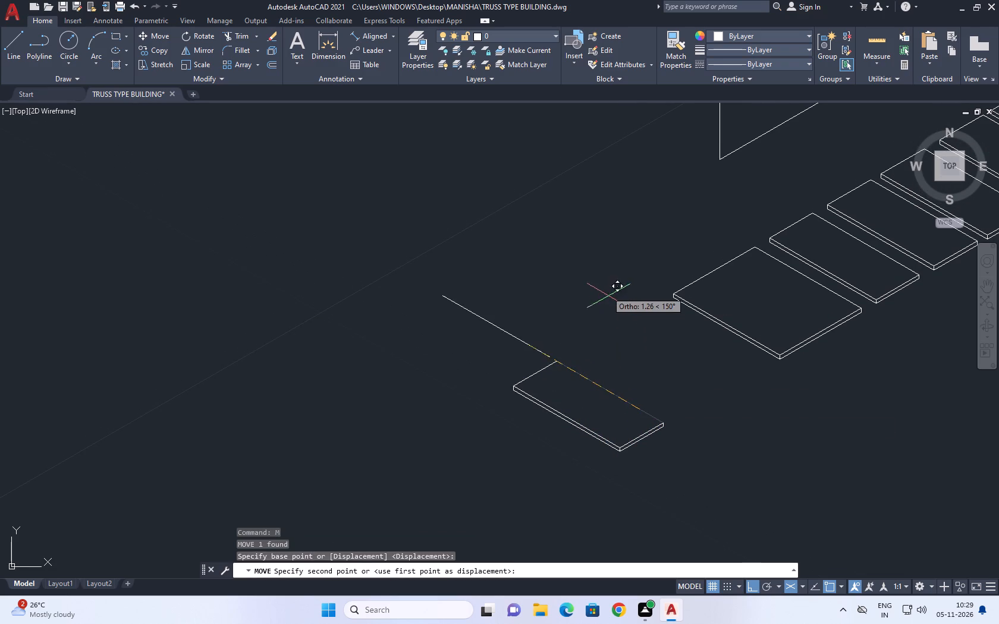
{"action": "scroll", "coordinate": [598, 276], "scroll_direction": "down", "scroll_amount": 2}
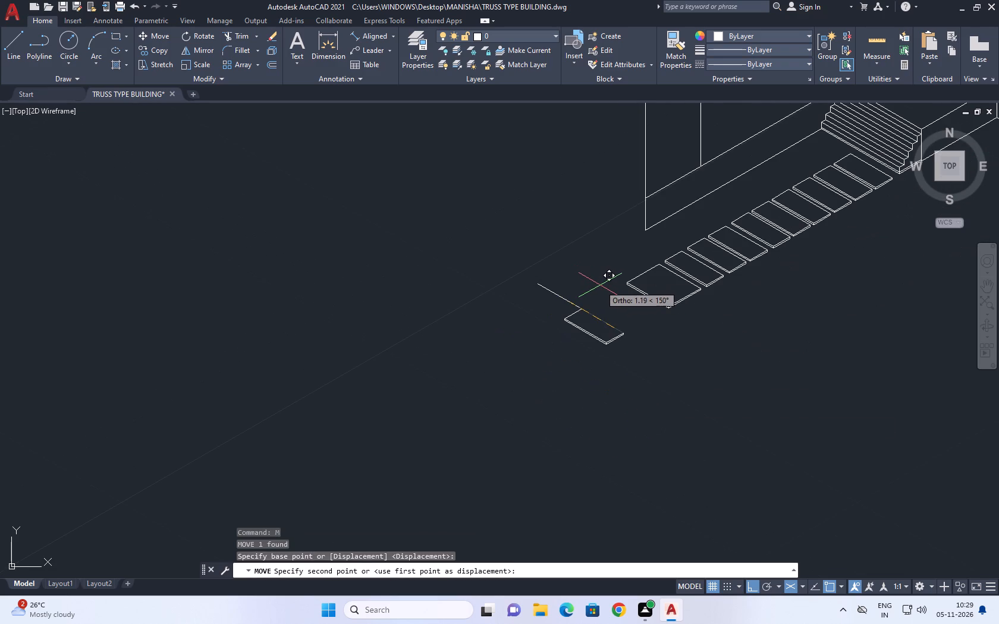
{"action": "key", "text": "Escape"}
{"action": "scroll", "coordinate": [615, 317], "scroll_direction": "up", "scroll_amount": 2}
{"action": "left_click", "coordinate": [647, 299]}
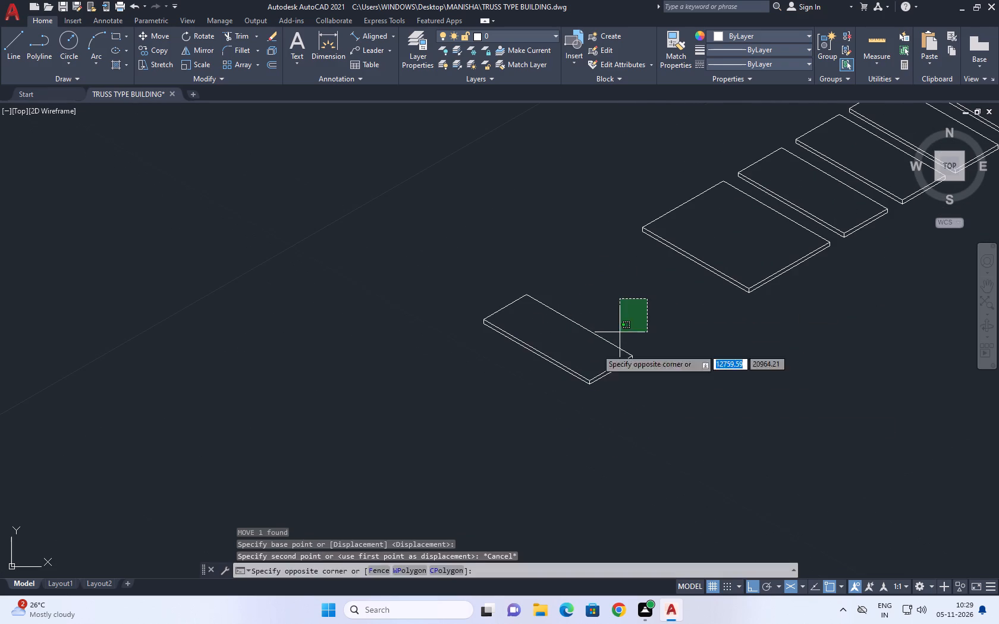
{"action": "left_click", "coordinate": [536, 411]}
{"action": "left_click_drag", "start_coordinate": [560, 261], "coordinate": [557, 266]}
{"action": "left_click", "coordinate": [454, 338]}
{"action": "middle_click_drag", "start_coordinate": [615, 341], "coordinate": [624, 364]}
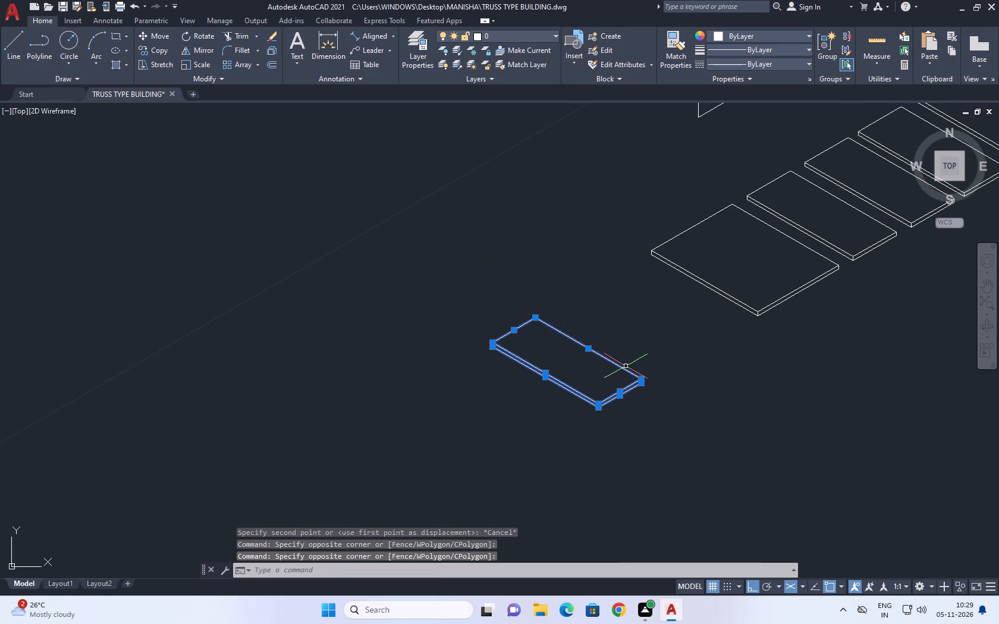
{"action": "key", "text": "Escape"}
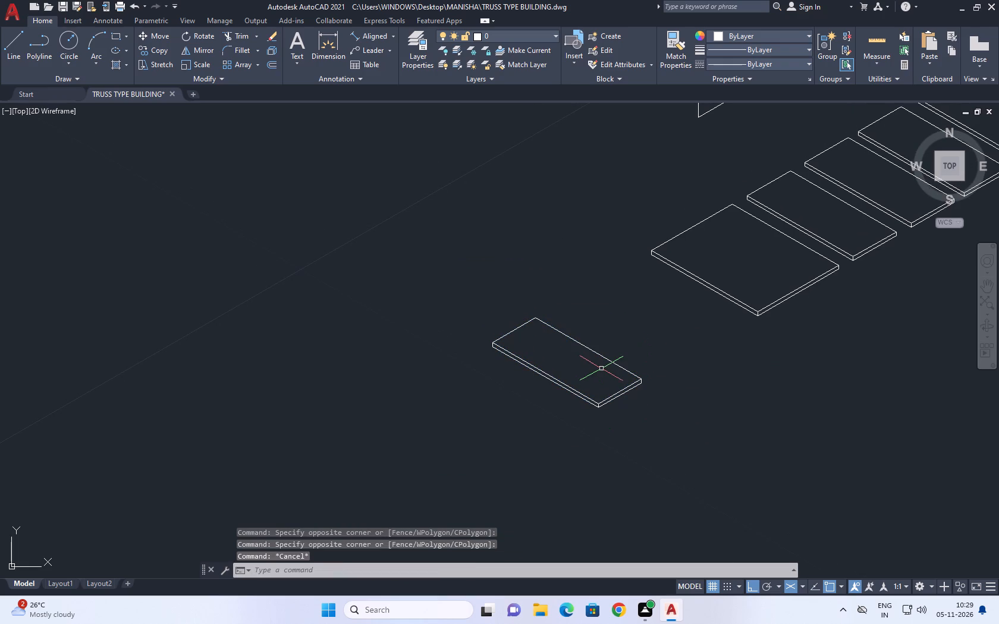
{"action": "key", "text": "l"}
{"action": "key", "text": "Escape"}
Measure the separate slab's long top edge facing the widened slab with an aligned dimension.
{"action": "left_click", "coordinate": [384, 33]}
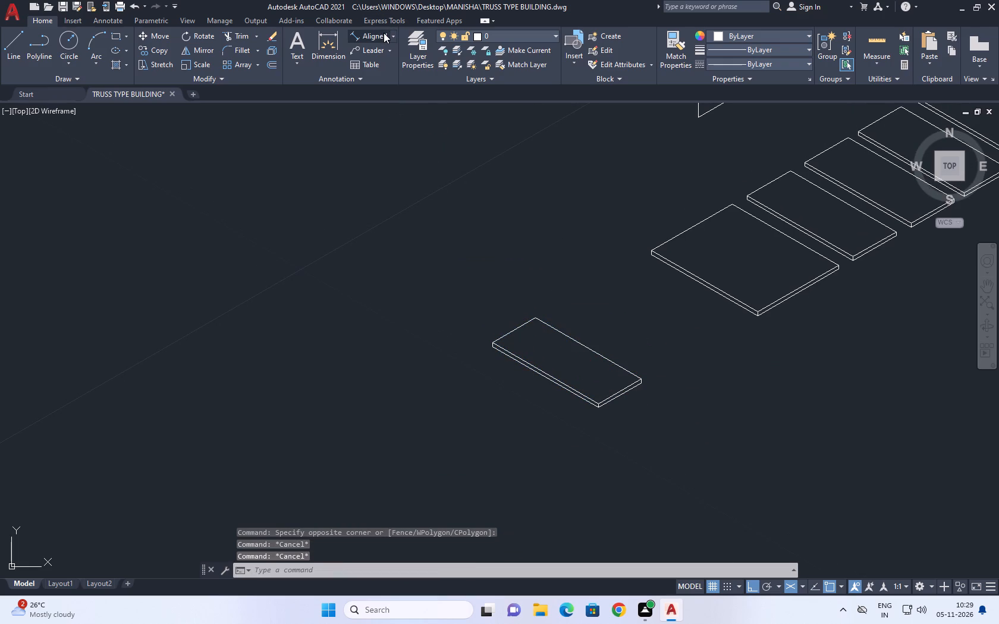
{"action": "scroll", "coordinate": [531, 332], "scroll_direction": "up", "scroll_amount": 1}
{"action": "left_click", "coordinate": [535, 310]}
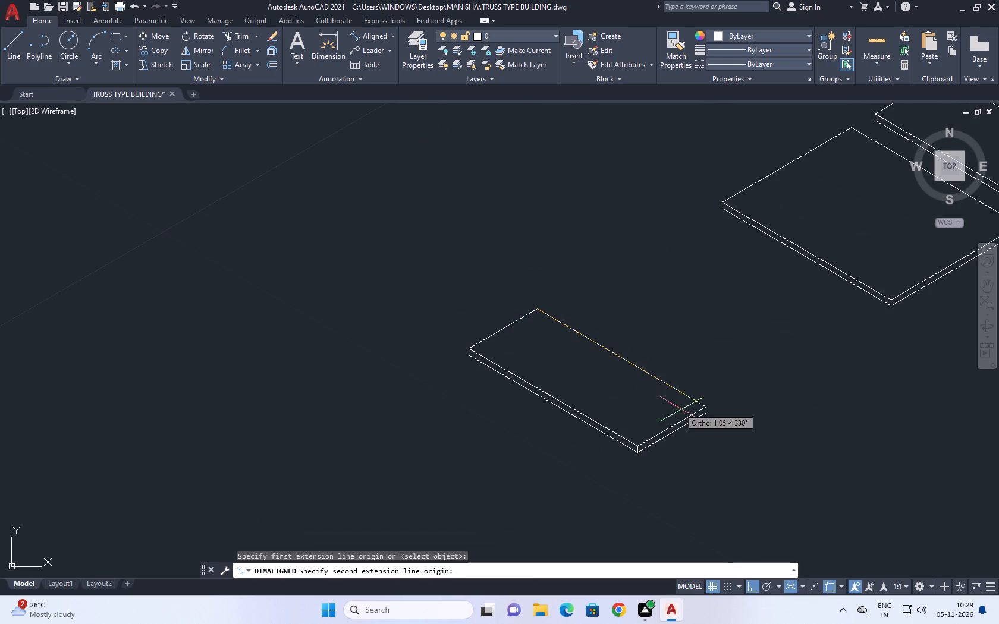
{"action": "left_click", "coordinate": [703, 406]}
{"action": "scroll", "coordinate": [695, 395], "scroll_direction": "down", "scroll_amount": 4}
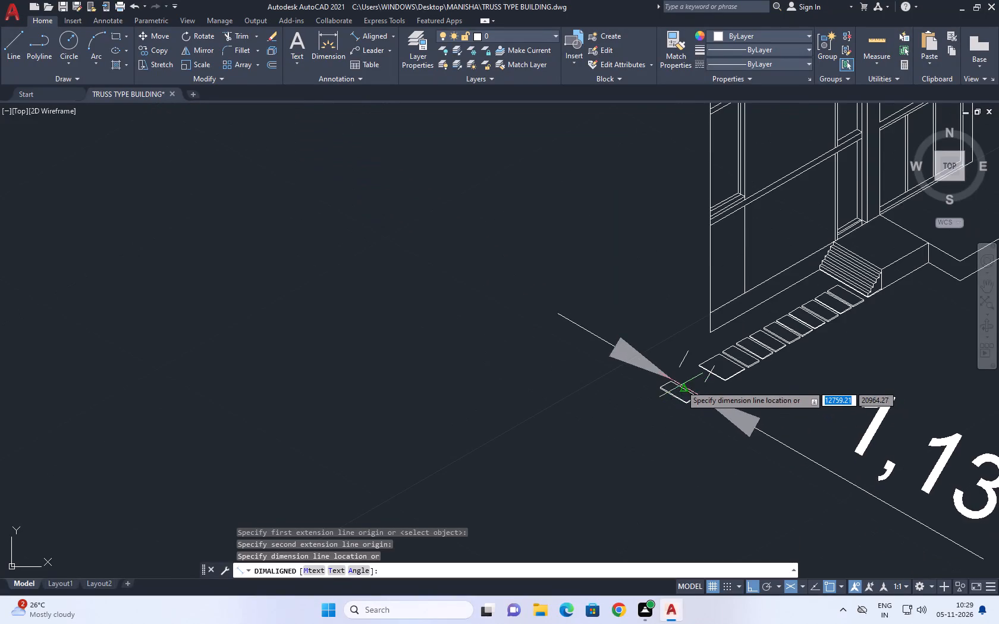
{"action": "scroll", "coordinate": [678, 382], "scroll_direction": "down", "scroll_amount": 1}
{"action": "key", "text": "Escape"}
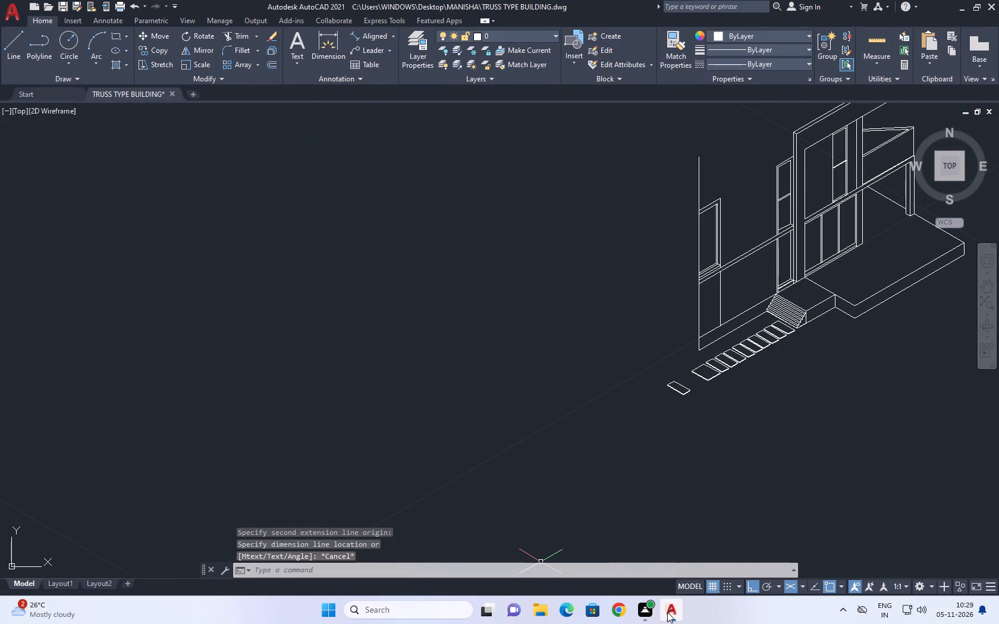
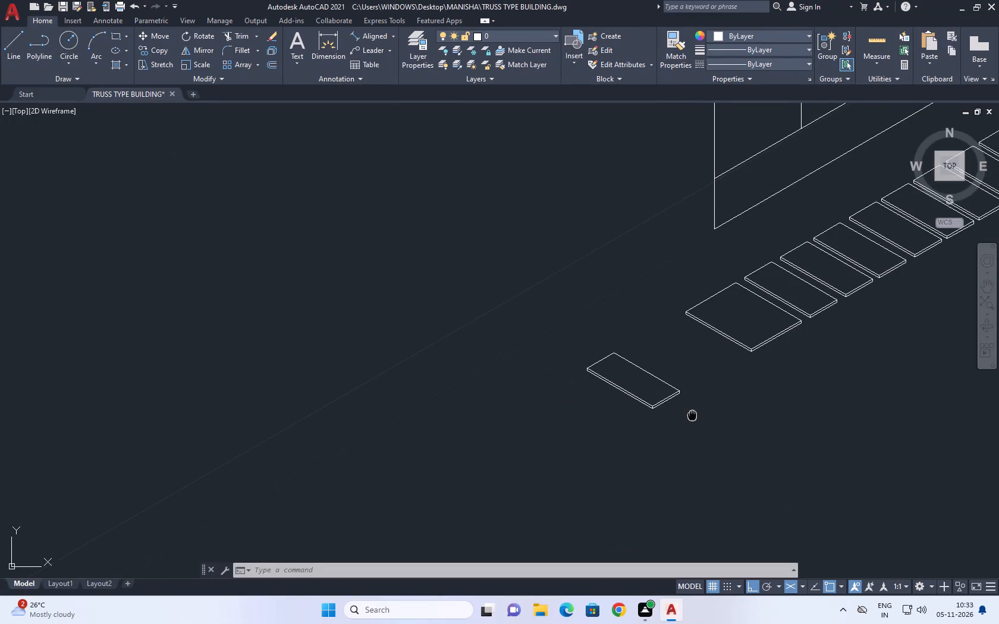
Erase the separate narrow slab lying beyond the widened slab at the pathway's end.
{"action": "left_click_drag", "start_coordinate": [699, 421], "coordinate": [622, 377]}
{"action": "left_click_drag", "start_coordinate": [576, 349], "coordinate": [570, 346]}
{"action": "right_click", "coordinate": [553, 294]}
{"action": "left_click_drag", "start_coordinate": [624, 367], "coordinate": [626, 373]}
Draw a line parallel to the widened slab's upper-left top edge, starting about 0.05 off its back corner and running past its left corner.
{"action": "middle_click_drag", "start_coordinate": [686, 340], "coordinate": [685, 346]}
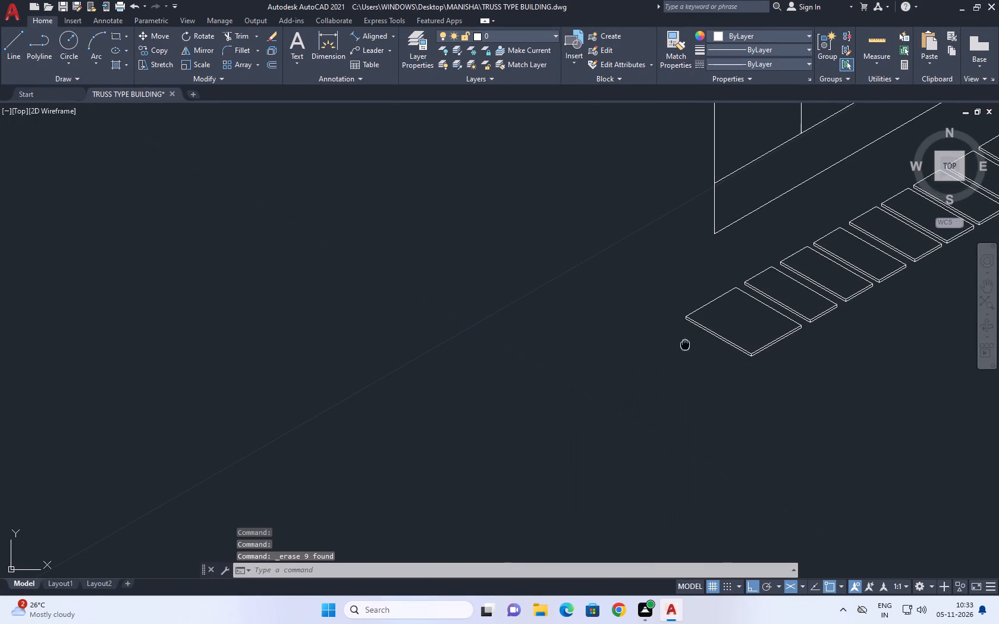
{"action": "middle_click_drag", "start_coordinate": [685, 346], "coordinate": [676, 364]}
{"action": "middle_click_drag", "start_coordinate": [721, 398], "coordinate": [652, 393]}
{"action": "key", "text": "l"}
{"action": "key", "text": "space"}
{"action": "scroll", "coordinate": [659, 379], "scroll_direction": "up", "scroll_amount": 3}
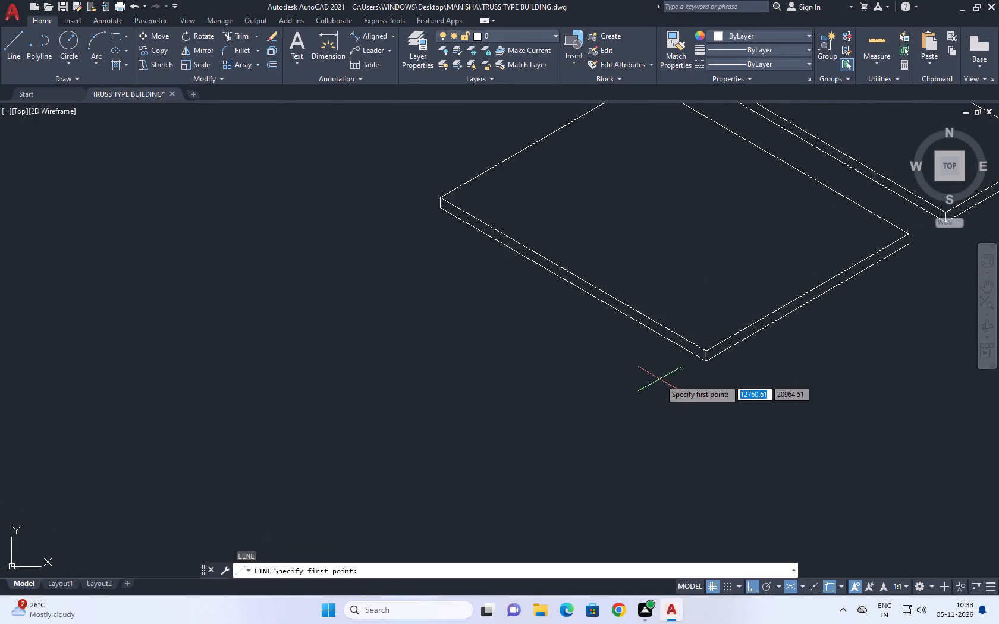
{"action": "scroll", "coordinate": [659, 379], "scroll_direction": "up", "scroll_amount": 1}
{"action": "middle_click_drag", "start_coordinate": [586, 342], "coordinate": [707, 434]}
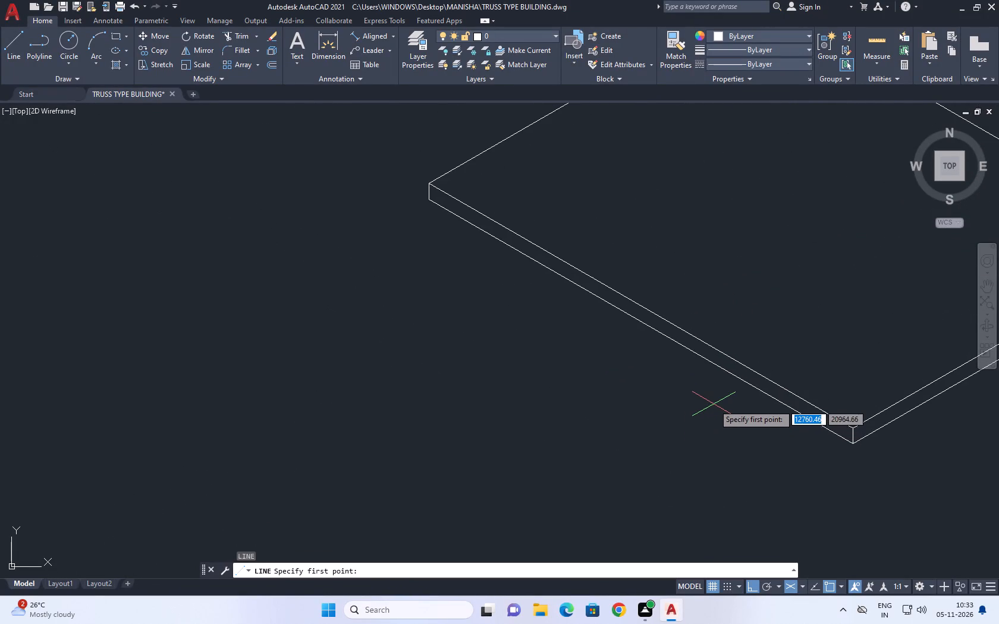
{"action": "scroll", "coordinate": [704, 387], "scroll_direction": "down", "scroll_amount": 3}
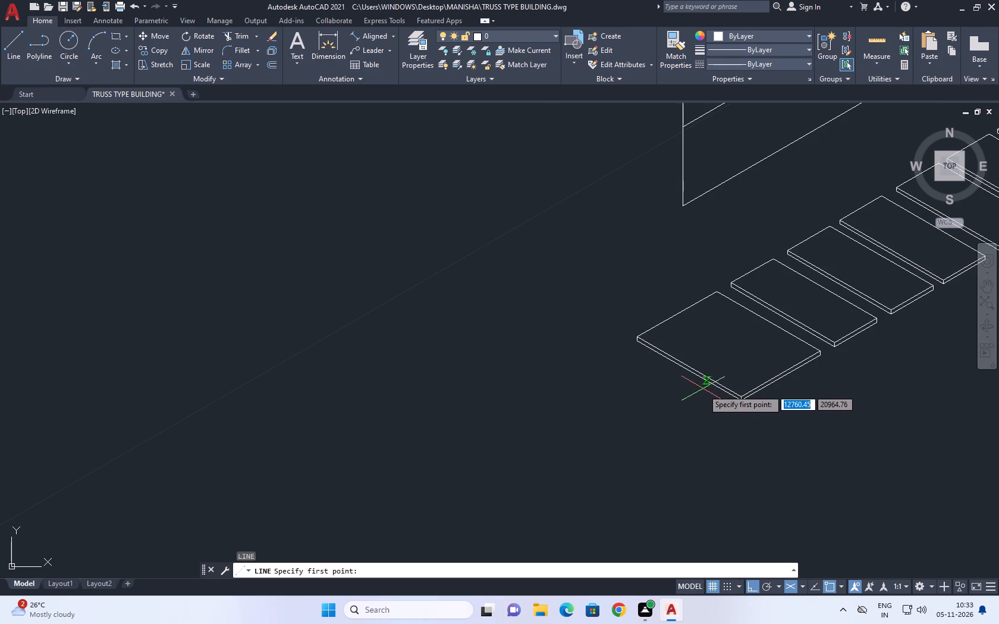
{"action": "middle_click_drag", "start_coordinate": [705, 326], "coordinate": [681, 421]}
{"action": "scroll", "coordinate": [670, 401], "scroll_direction": "up", "scroll_amount": 3}
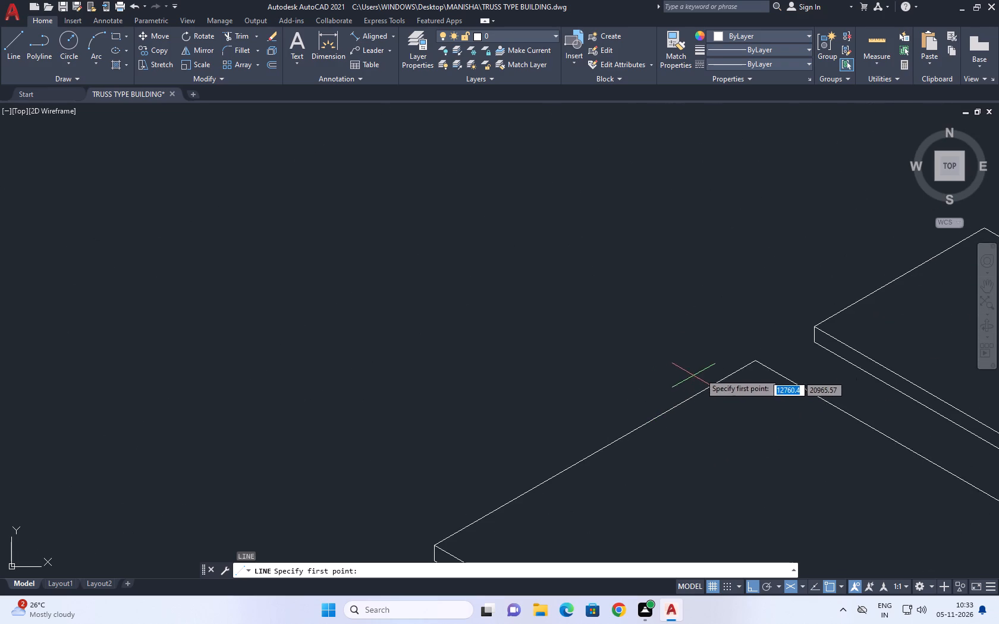
{"action": "left_click", "coordinate": [739, 347]}
{"action": "middle_click_drag", "start_coordinate": [425, 507], "coordinate": [464, 434]}
{"action": "scroll", "coordinate": [466, 476], "scroll_direction": "up", "scroll_amount": 2}
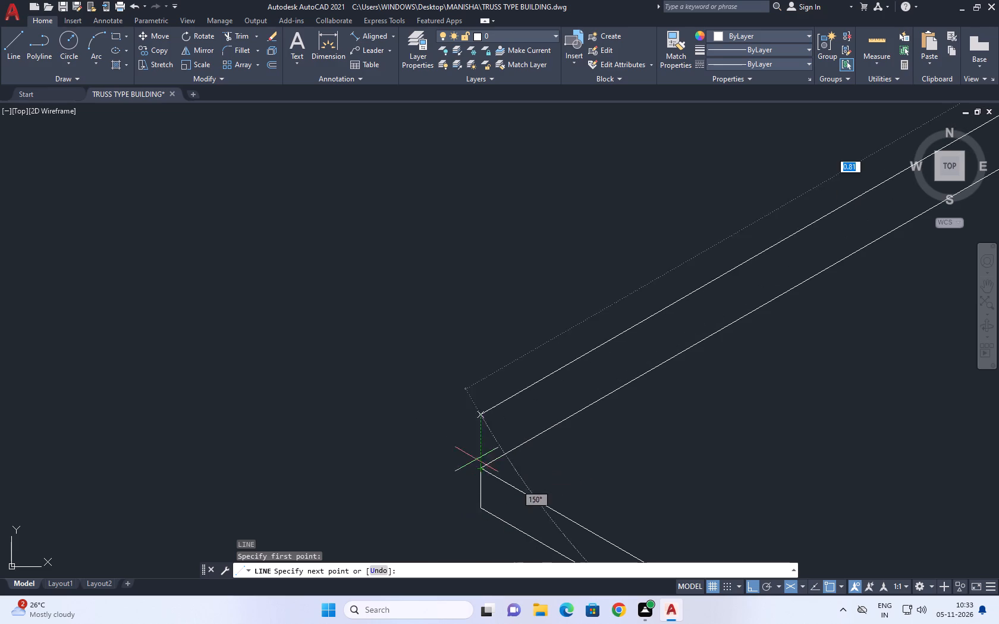
{"action": "left_click", "coordinate": [450, 436]}
{"action": "key", "text": "Escape"}
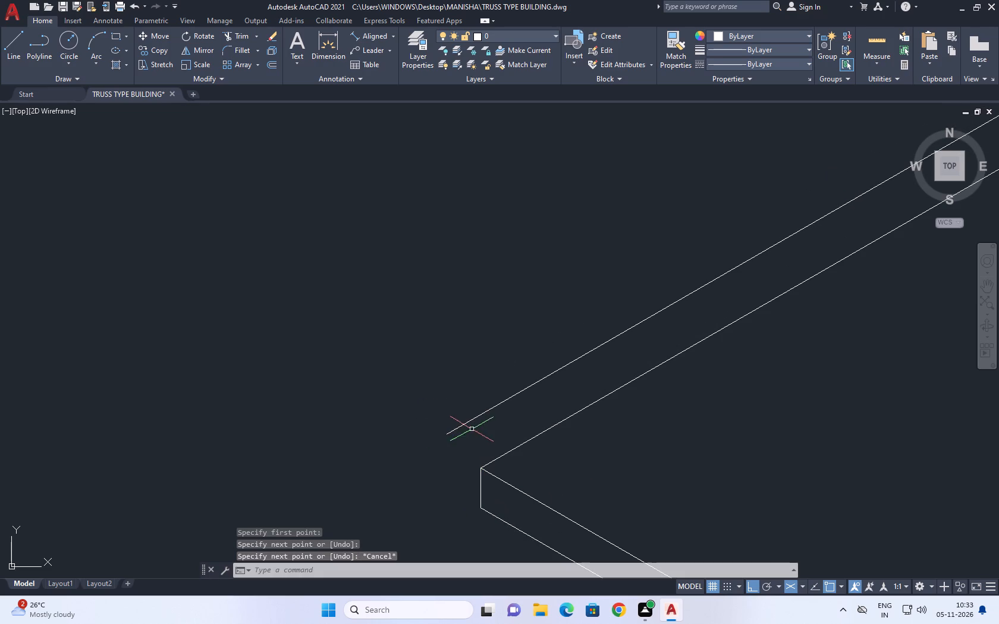
Square the parallel line's end with the widened slab's left corner using a temporary guide line and zero-radius Fillet, removing the guide.
{"action": "key", "text": "l"}
{"action": "key", "text": "space"}
{"action": "left_click", "coordinate": [480, 468]}
{"action": "left_click", "coordinate": [391, 429]}
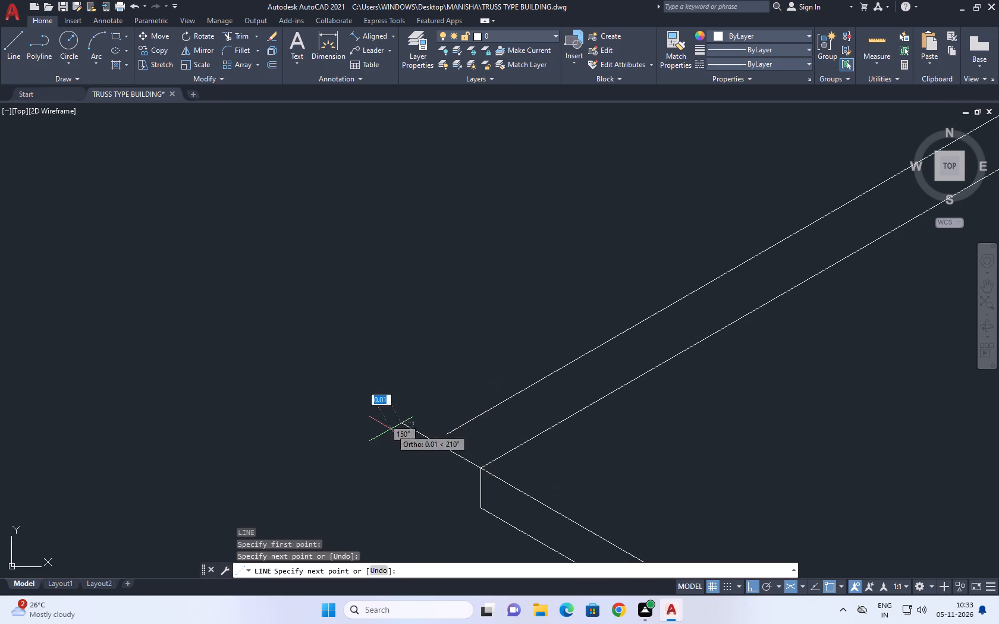
{"action": "key", "text": "Escape"}
{"action": "key", "text": "f"}
{"action": "key", "text": "space"}
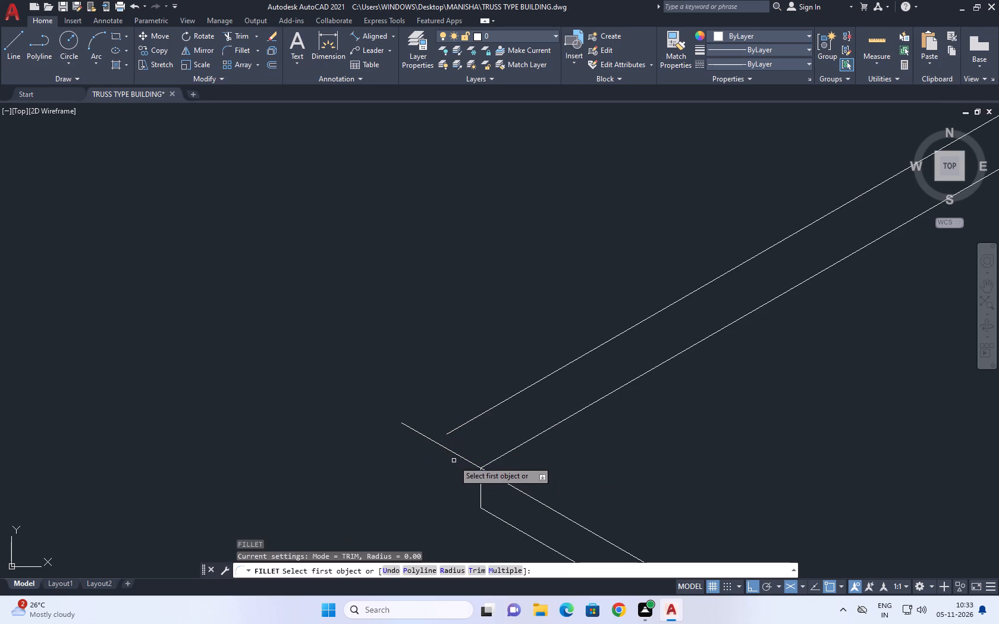
{"action": "left_click", "coordinate": [455, 452]}
{"action": "left_click", "coordinate": [455, 432]}
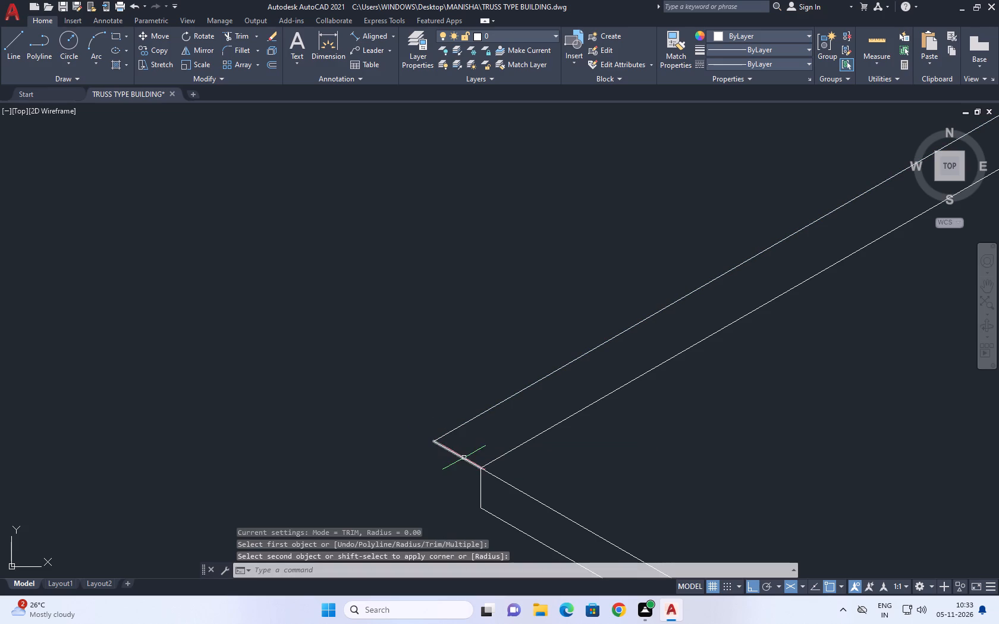
{"action": "type", "text": "TR"}
{"action": "key", "text": "space"}
{"action": "left_click", "coordinate": [465, 459]}
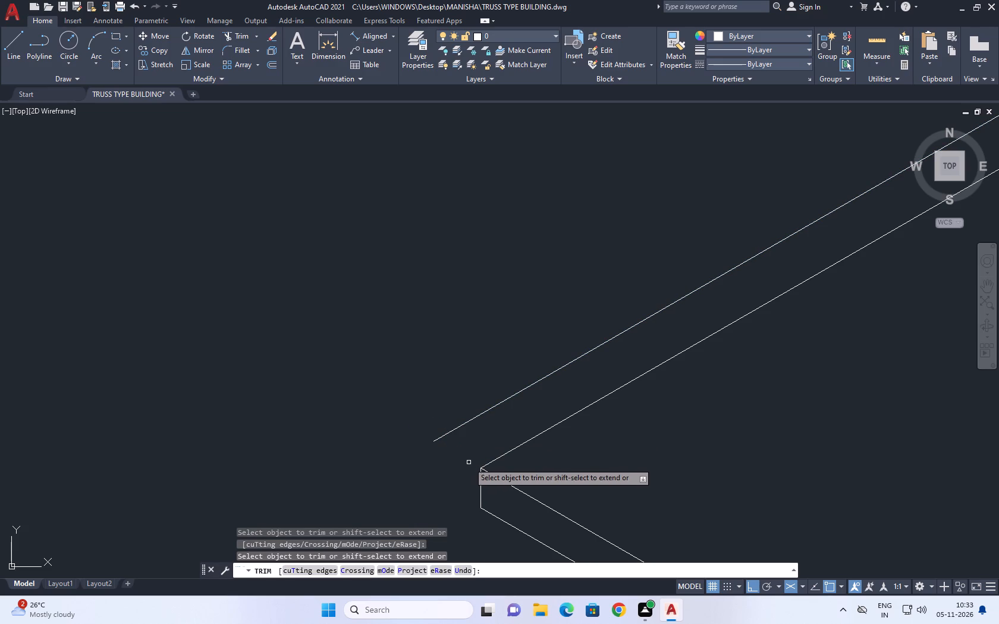
{"action": "key", "text": "Escape"}
Draw the other three sides of a rectangular slab outline from the parallel line, with short sides about 0.6 long.
{"action": "scroll", "coordinate": [495, 462], "scroll_direction": "down", "scroll_amount": 2}
{"action": "middle_click_drag", "start_coordinate": [491, 444], "coordinate": [526, 473]}
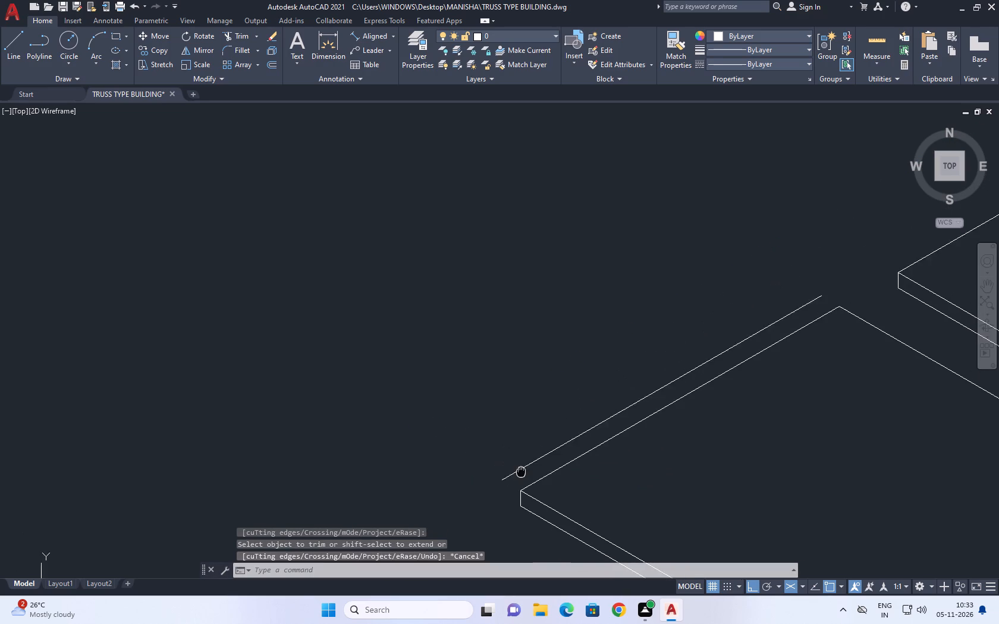
{"action": "type", "text": "L"}
{"action": "key", "text": "space"}
{"action": "left_click", "coordinate": [508, 483]}
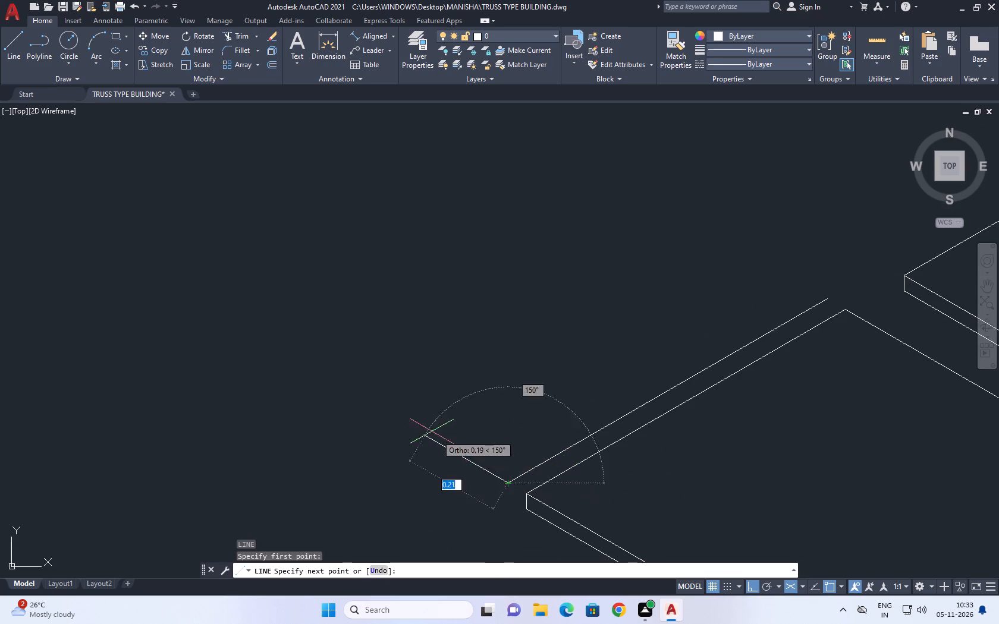
{"action": "scroll", "coordinate": [410, 408], "scroll_direction": "down", "scroll_amount": 3}
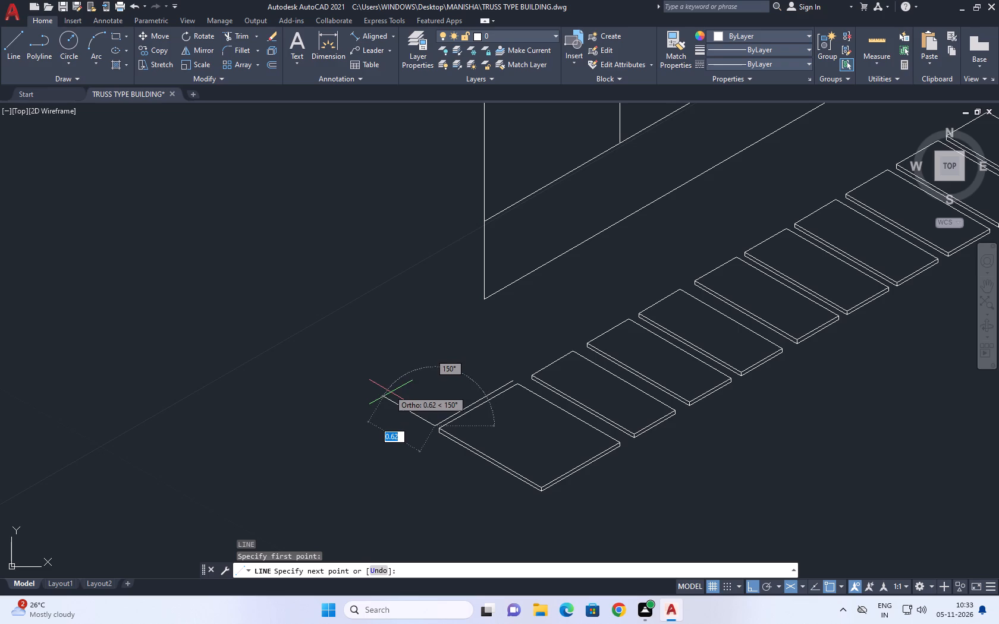
{"action": "left_click", "coordinate": [393, 398]}
{"action": "scroll", "coordinate": [500, 358], "scroll_direction": "up", "scroll_amount": 1}
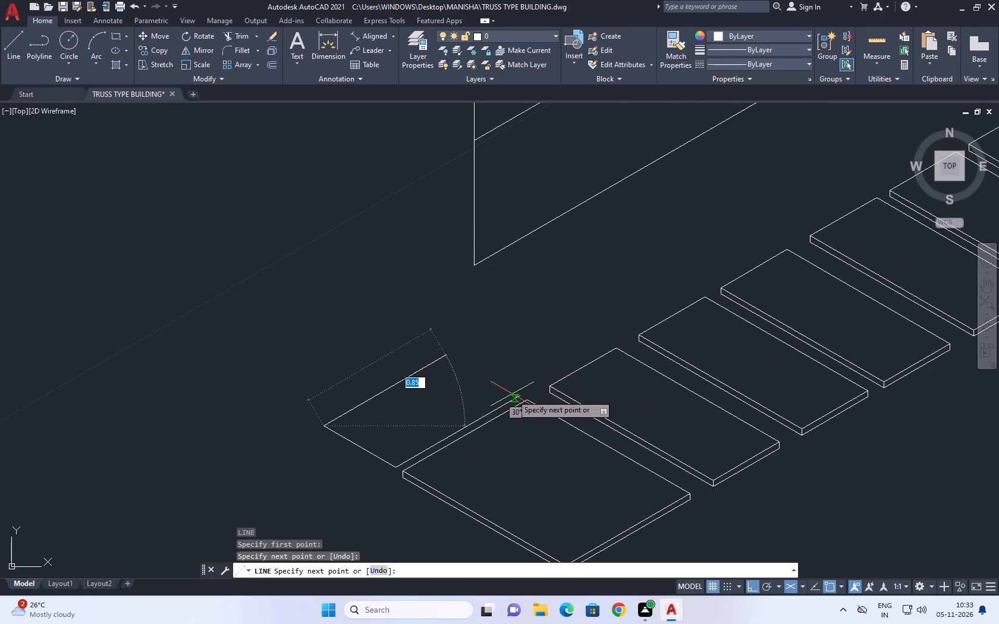
{"action": "left_click", "coordinate": [475, 343]}
{"action": "key", "text": "Escape"}
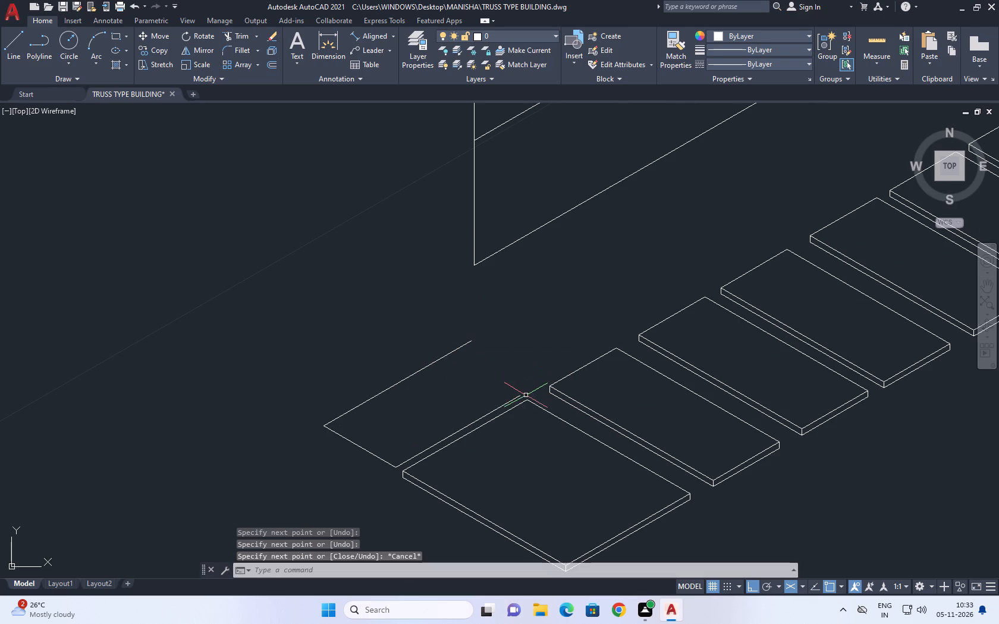
{"action": "key", "text": "space"}
{"action": "left_click", "coordinate": [520, 395]}
{"action": "left_click", "coordinate": [409, 350]}
{"action": "key", "text": "Escape"}
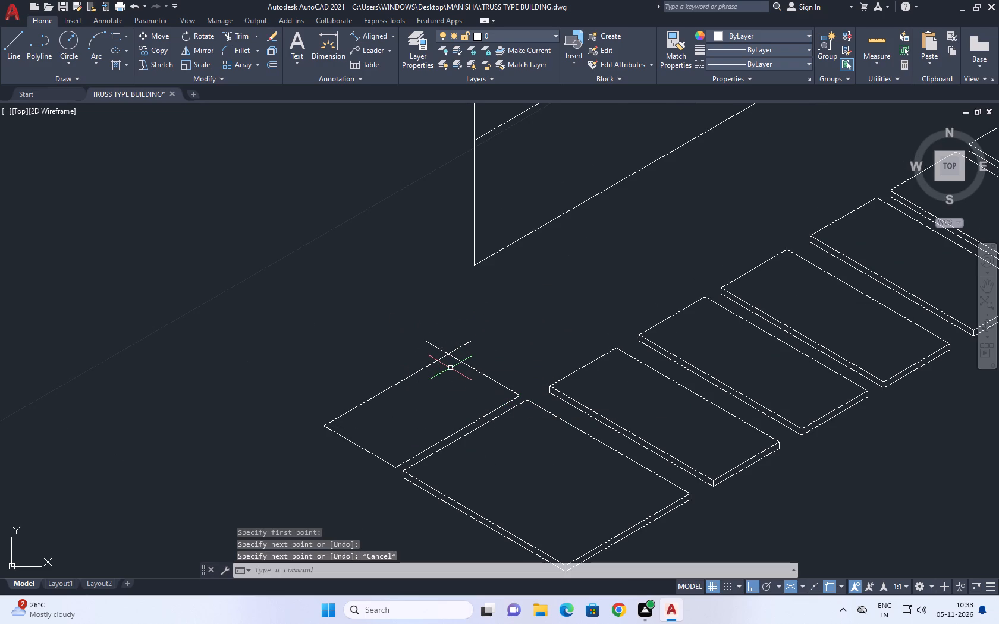
Trim the overhanging line ends at the new slab outline's back corner.
{"action": "key", "text": "t"}
{"action": "key", "text": "r"}
{"action": "scroll", "coordinate": [451, 368], "scroll_direction": "up", "scroll_amount": 1}
{"action": "key", "text": "space"}
{"action": "scroll", "coordinate": [414, 338], "scroll_direction": "up", "scroll_amount": 3}
{"action": "left_click_drag", "start_coordinate": [413, 338], "coordinate": [422, 336]}
{"action": "left_click", "coordinate": [796, 346]}
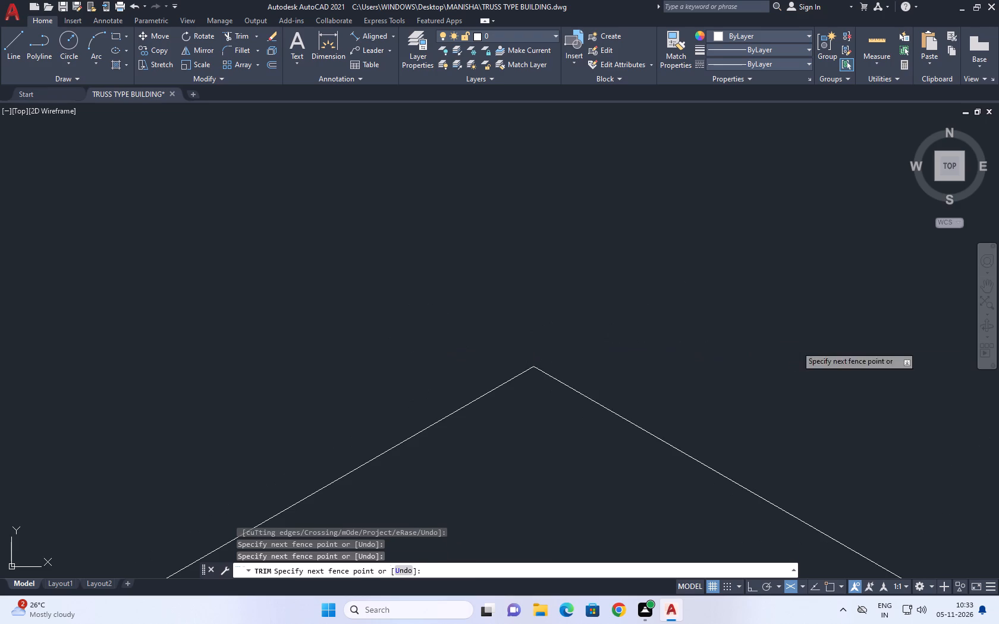
{"action": "scroll", "coordinate": [663, 307], "scroll_direction": "down", "scroll_amount": 6}
{"action": "key", "text": "Escape"}
Move the four-line slab outline slightly farther away from the widened slab along the isometric 150° direction.
{"action": "middle_click_drag", "start_coordinate": [608, 395], "coordinate": [665, 393]}
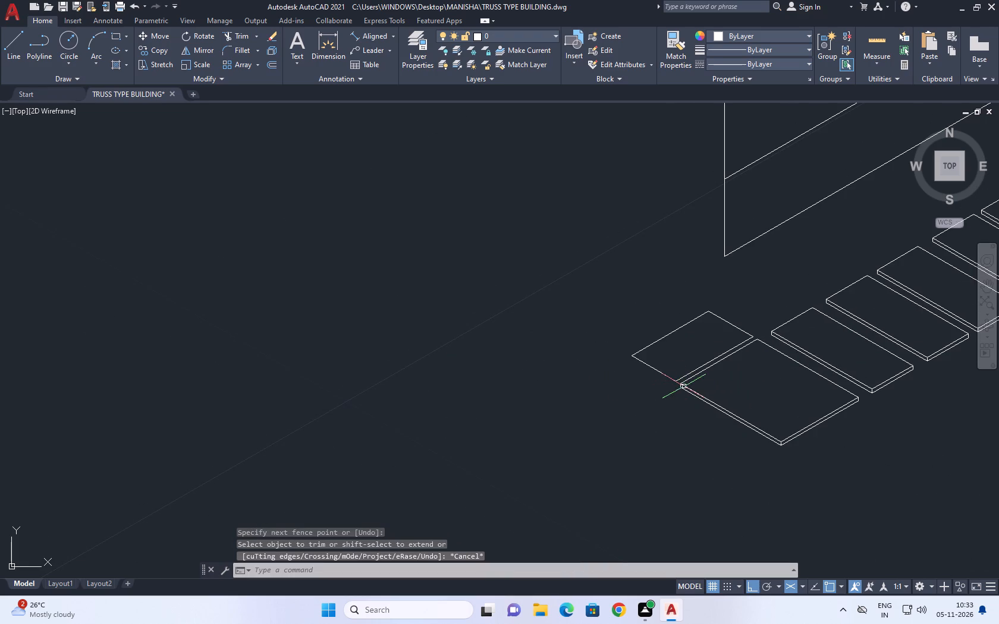
{"action": "scroll", "coordinate": [684, 378], "scroll_direction": "up", "scroll_amount": 2}
{"action": "left_click", "coordinate": [658, 384]}
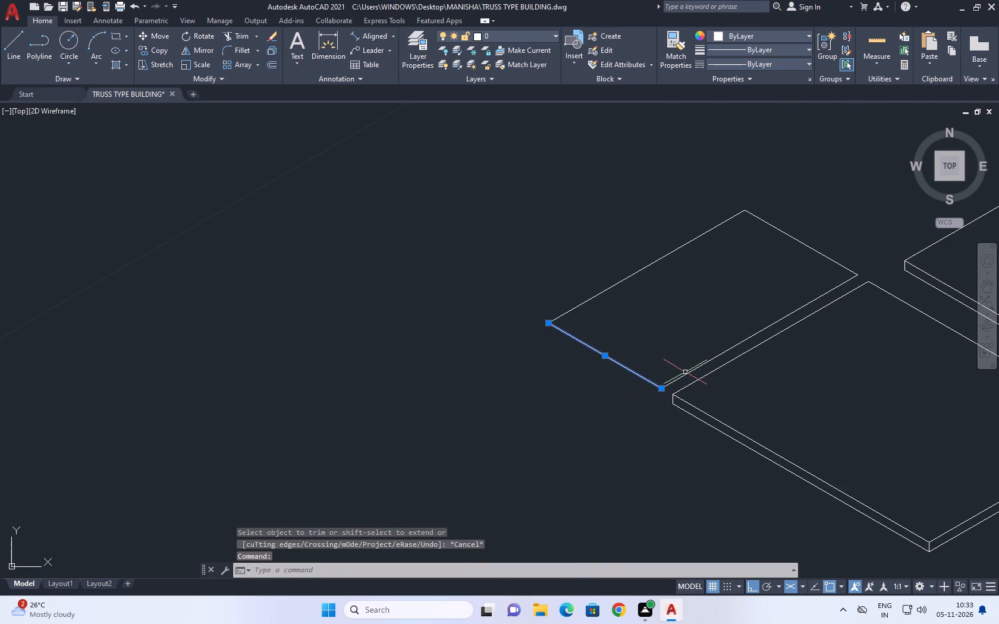
{"action": "left_click", "coordinate": [686, 373]}
{"action": "left_click_drag", "start_coordinate": [680, 296], "coordinate": [624, 265]}
{"action": "left_click_drag", "start_coordinate": [577, 240], "coordinate": [554, 230]}
{"action": "left_click", "coordinate": [788, 232]}
{"action": "left_click_drag", "start_coordinate": [765, 219], "coordinate": [758, 219]}
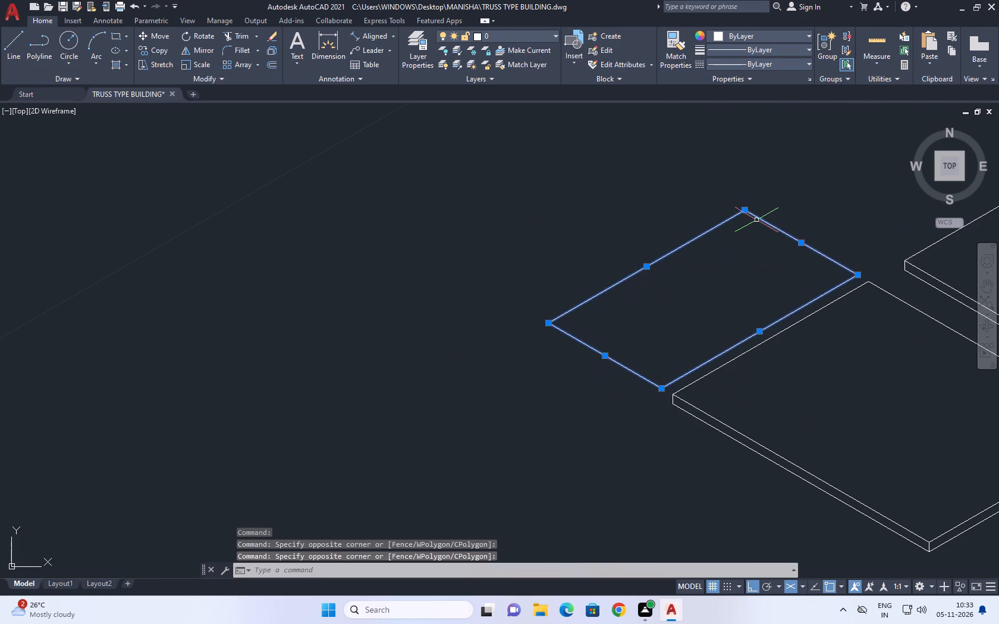
{"action": "middle_click_drag", "start_coordinate": [756, 222], "coordinate": [725, 274]}
{"action": "key", "text": "m"}
{"action": "key", "text": "space"}
{"action": "left_click", "coordinate": [633, 277]}
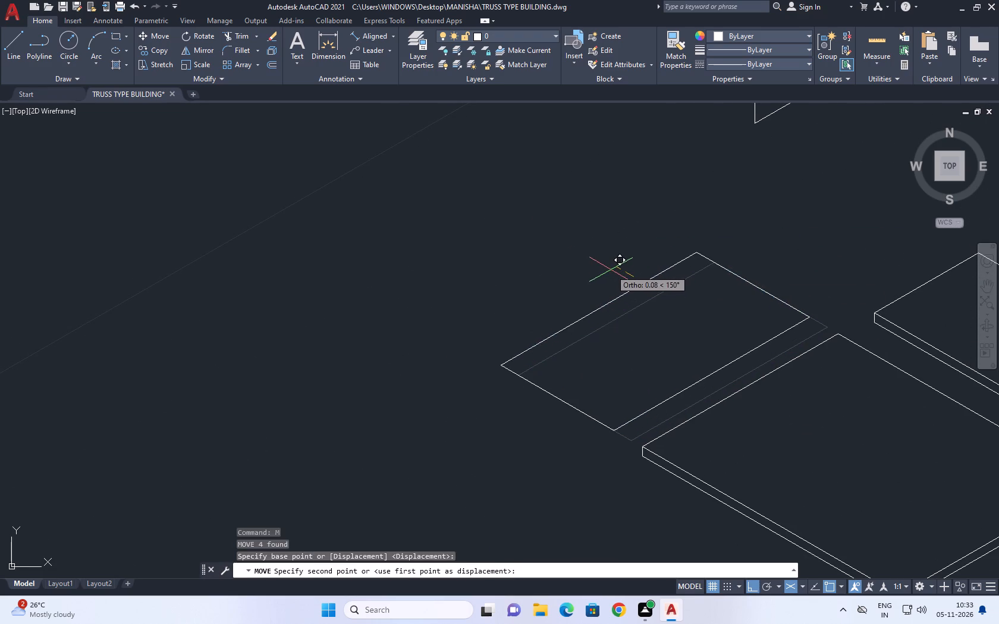
{"action": "left_click", "coordinate": [605, 265]}
Copy the slab outline straight down about 0.05 in the right isoplane for the slab's thickness.
{"action": "left_click_drag", "start_coordinate": [675, 402], "coordinate": [668, 391]}
{"action": "left_click", "coordinate": [657, 376]}
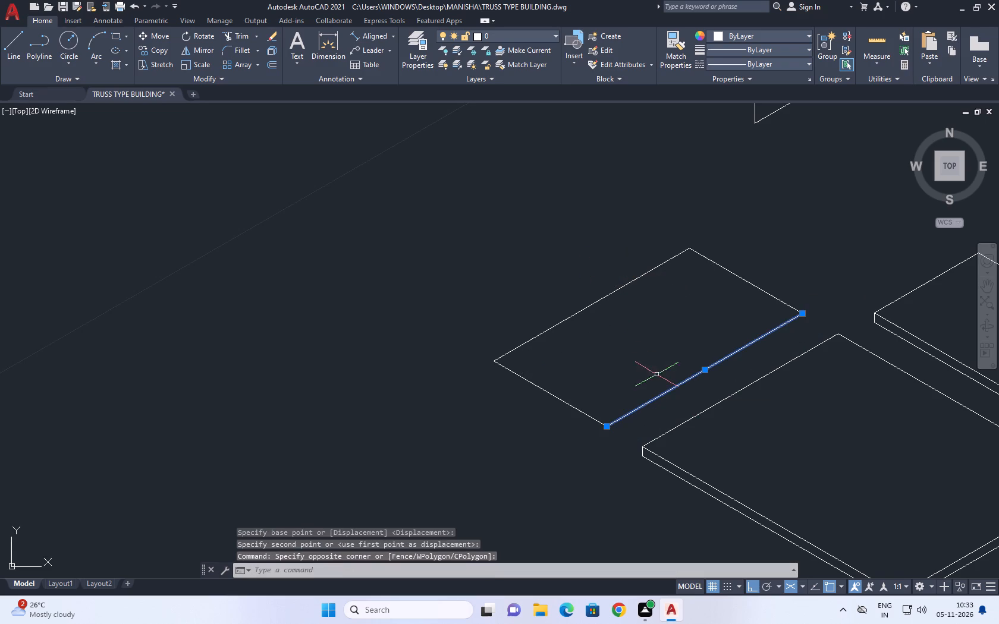
{"action": "left_click_drag", "start_coordinate": [797, 276], "coordinate": [790, 274]}
{"action": "left_click_drag", "start_coordinate": [722, 290], "coordinate": [715, 293]}
{"action": "left_click_drag", "start_coordinate": [686, 281], "coordinate": [678, 278]}
{"action": "left_click_drag", "start_coordinate": [629, 267], "coordinate": [618, 262]}
{"action": "left_click_drag", "start_coordinate": [556, 371], "coordinate": [548, 378]}
{"action": "left_click", "coordinate": [524, 402]}
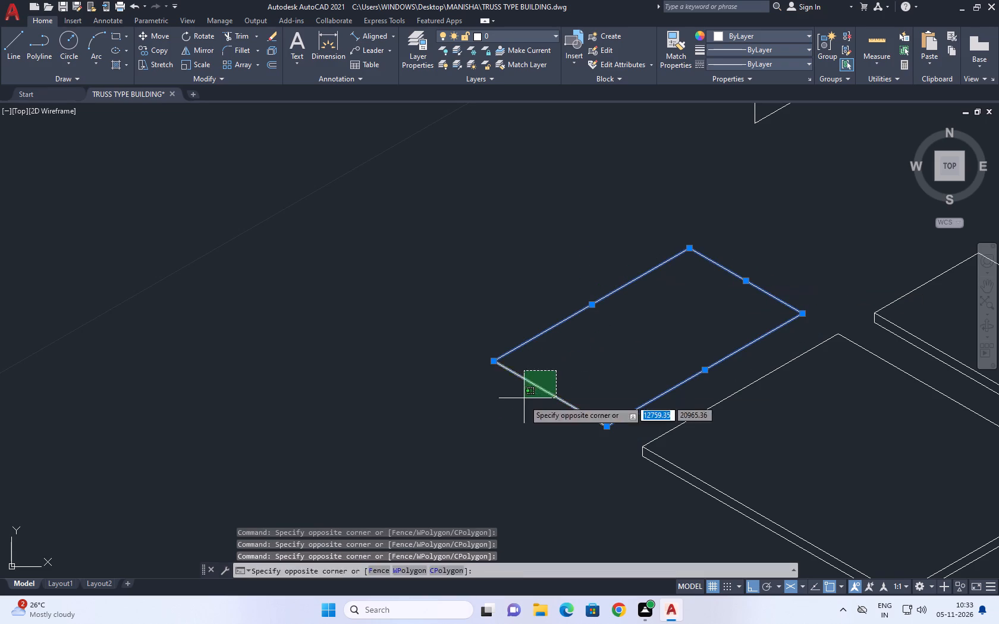
{"action": "key", "text": "c"}
{"action": "key", "text": "o"}
{"action": "key", "text": "space"}
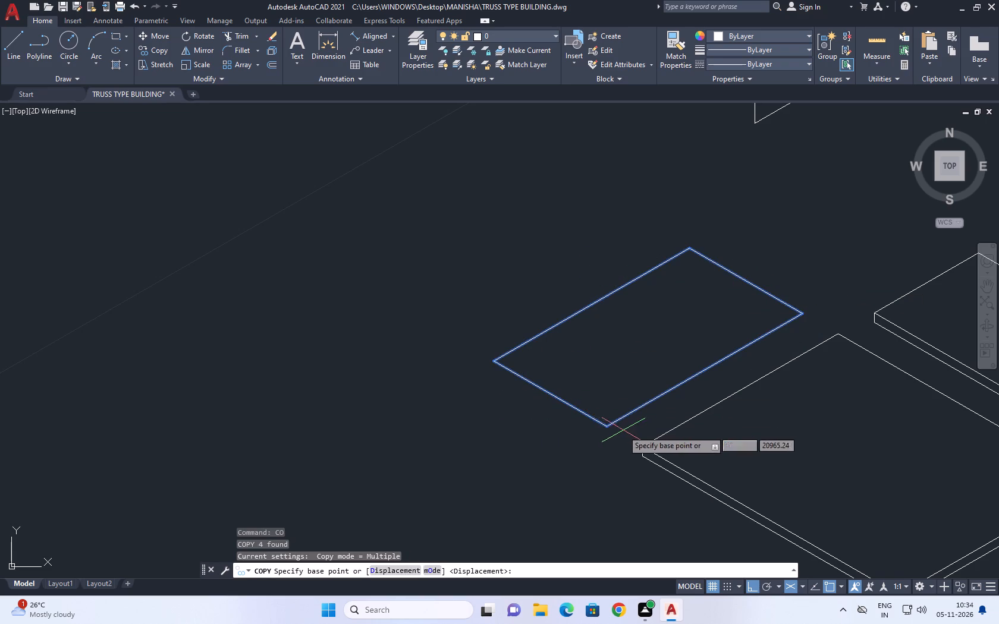
{"action": "left_click", "coordinate": [605, 424]}
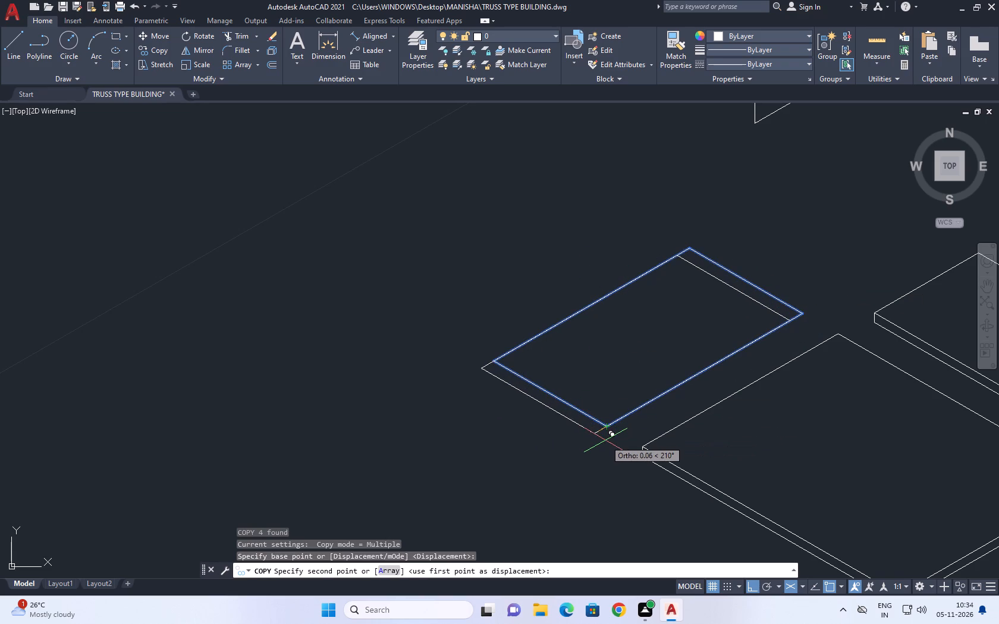
{"action": "key", "text": "F5"}
{"action": "left_click", "coordinate": [605, 440]}
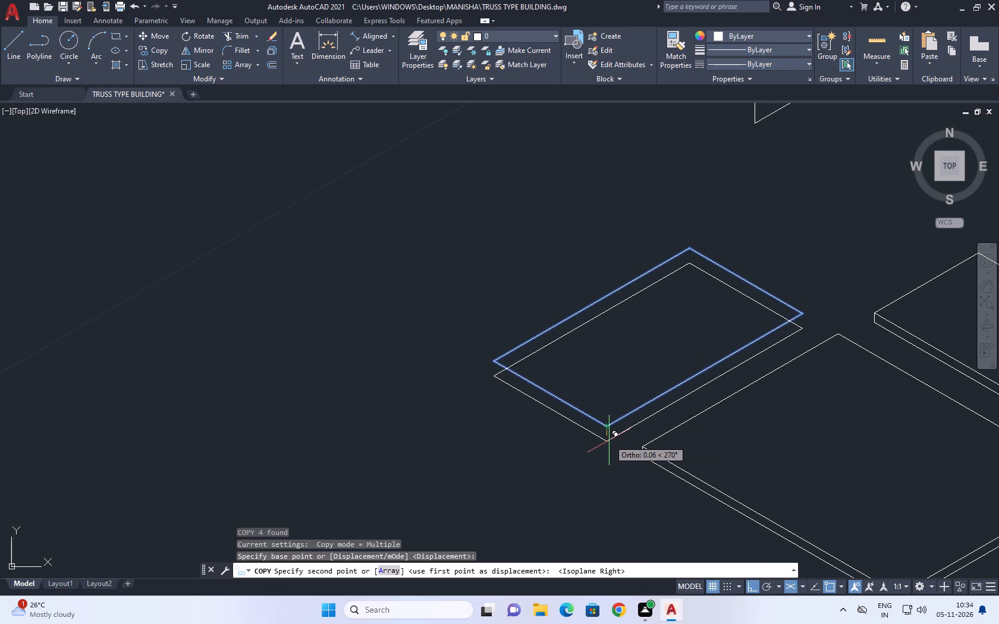
{"action": "left_click", "coordinate": [608, 438]}
{"action": "key", "text": "Escape"}
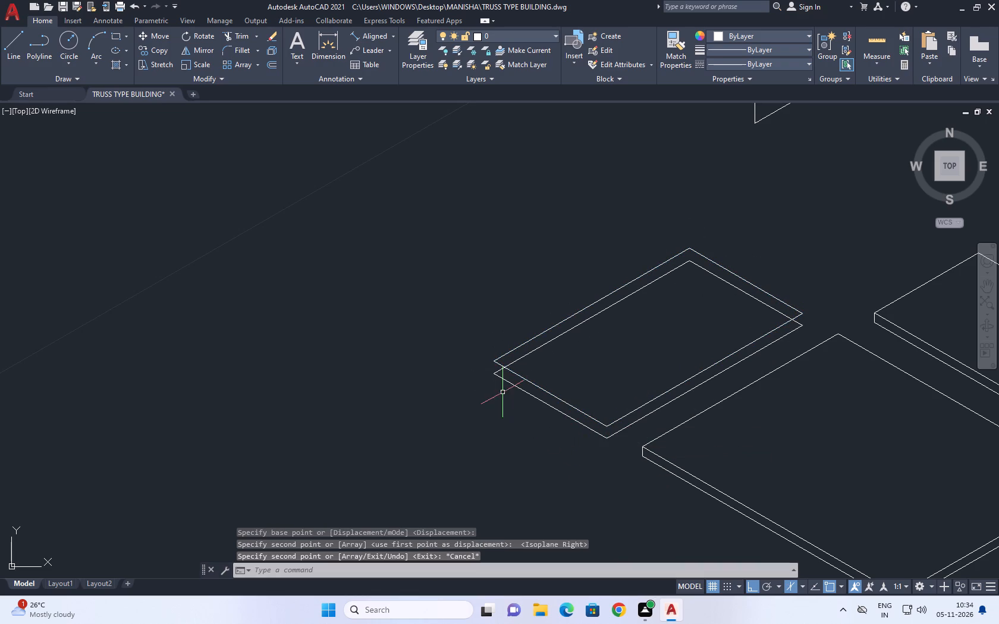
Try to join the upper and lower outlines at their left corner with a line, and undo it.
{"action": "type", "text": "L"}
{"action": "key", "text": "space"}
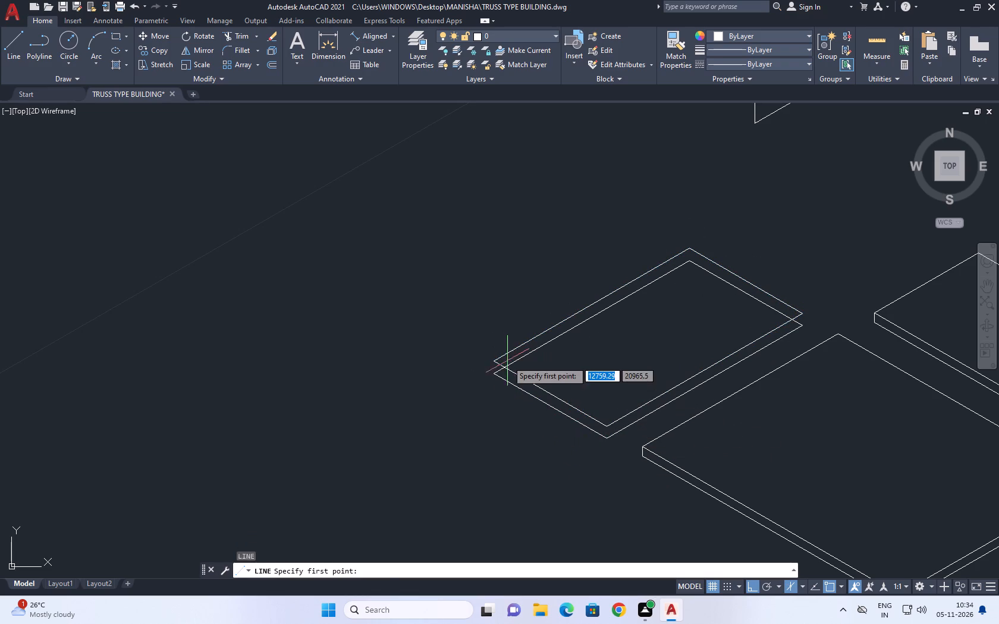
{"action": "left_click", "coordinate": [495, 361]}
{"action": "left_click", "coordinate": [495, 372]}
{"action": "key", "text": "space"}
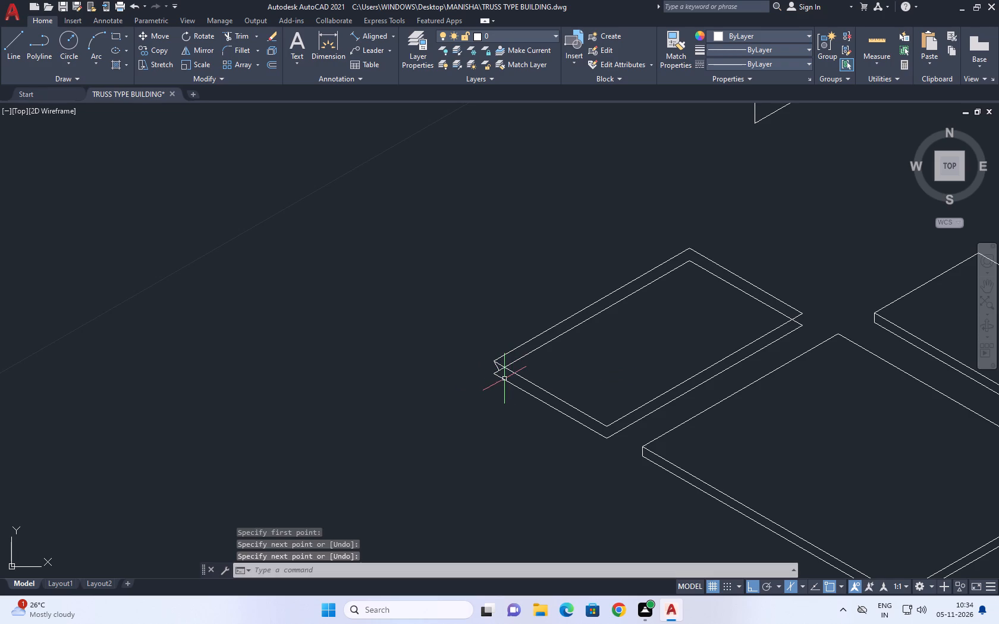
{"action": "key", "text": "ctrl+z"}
Draw vertical edges joining the upper and lower outlines at the new slab's left, front and right corners.
{"action": "type", "text": "L"}
{"action": "key", "text": "space"}
{"action": "scroll", "coordinate": [501, 360], "scroll_direction": "up", "scroll_amount": 2}
{"action": "left_click", "coordinate": [482, 365]}
{"action": "left_click", "coordinate": [482, 401]}
{"action": "key", "text": "space"}
{"action": "scroll", "coordinate": [499, 347], "scroll_direction": "down", "scroll_amount": 2}
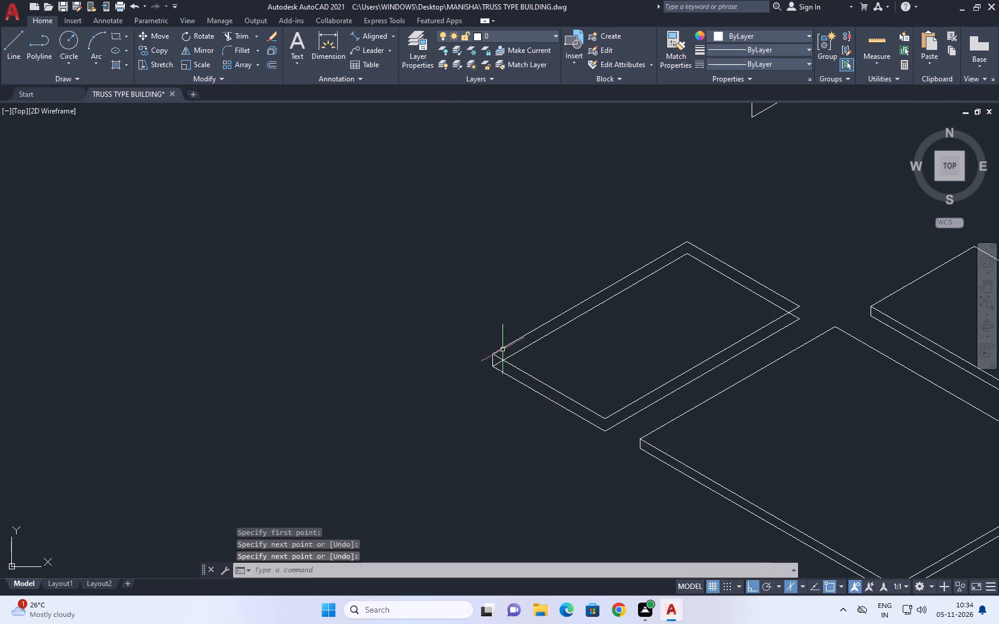
{"action": "key", "text": "space"}
{"action": "left_click", "coordinate": [605, 420]}
{"action": "left_click", "coordinate": [606, 431]}
{"action": "key", "text": "space"}
{"action": "key", "text": "space"}
{"action": "left_click", "coordinate": [800, 307]}
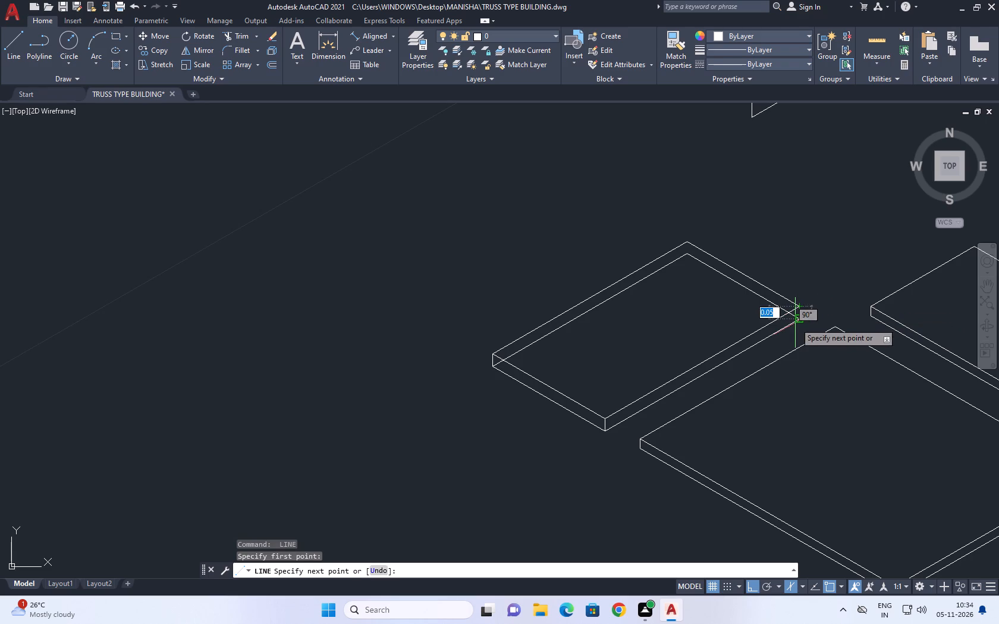
{"action": "left_click", "coordinate": [799, 321]}
{"action": "key", "text": "Escape"}
Delete the two hidden back edges of the new slab's lower outline.
{"action": "middle_click_drag", "start_coordinate": [735, 320], "coordinate": [742, 335]}
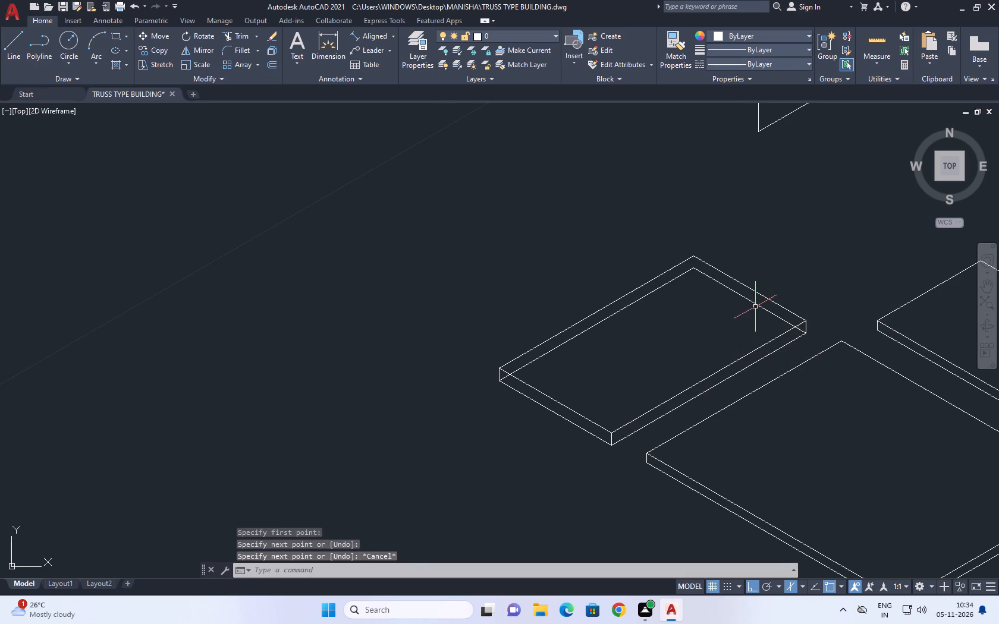
{"action": "left_click", "coordinate": [755, 306]}
{"action": "left_click", "coordinate": [664, 284]}
{"action": "key", "text": "Delete"}
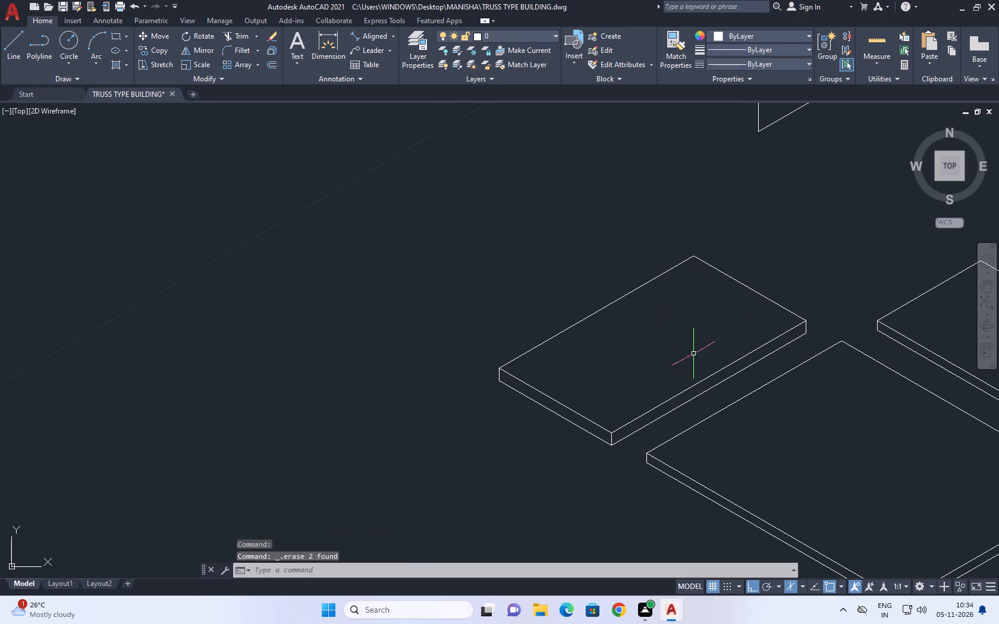
Copy the new slab six times in a roughly evenly spaced row at 150° in the left isoplane, ending about 4.1 from the original.
{"action": "middle_click", "coordinate": [714, 311]}
{"action": "scroll", "coordinate": [720, 314], "scroll_direction": "down", "scroll_amount": 2}
{"action": "middle_click_drag", "start_coordinate": [748, 297], "coordinate": [762, 331]}
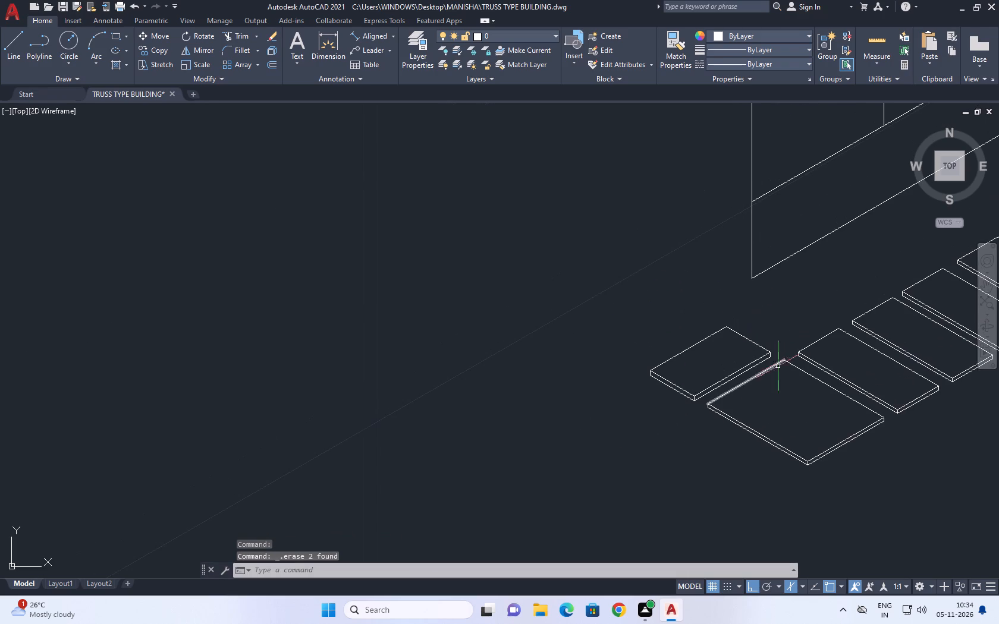
{"action": "middle_click_drag", "start_coordinate": [750, 363], "coordinate": [677, 374]}
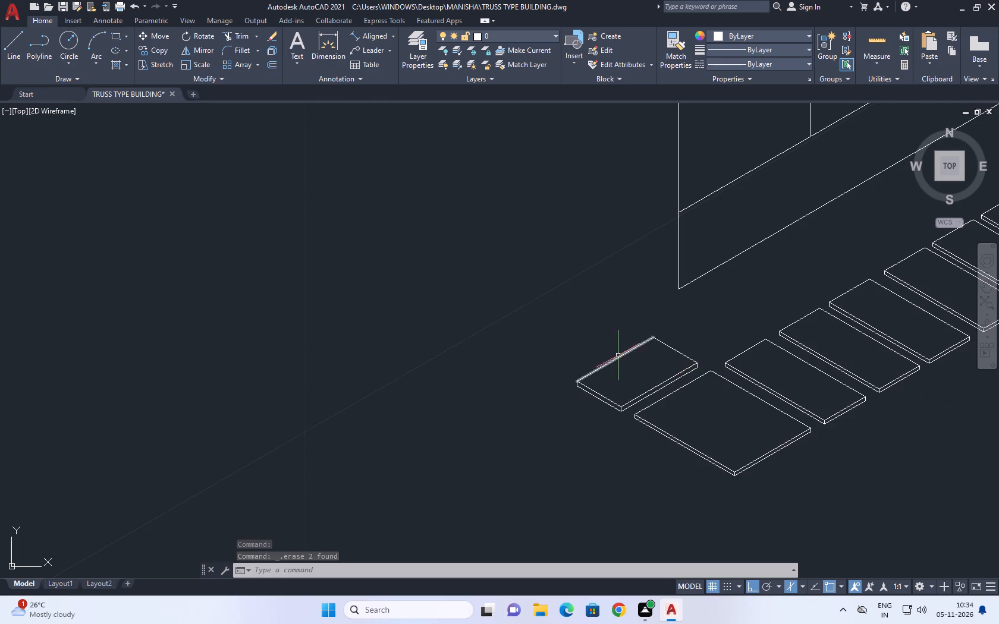
{"action": "scroll", "coordinate": [618, 355], "scroll_direction": "up", "scroll_amount": 1}
{"action": "left_click_drag", "start_coordinate": [516, 330], "coordinate": [530, 342]}
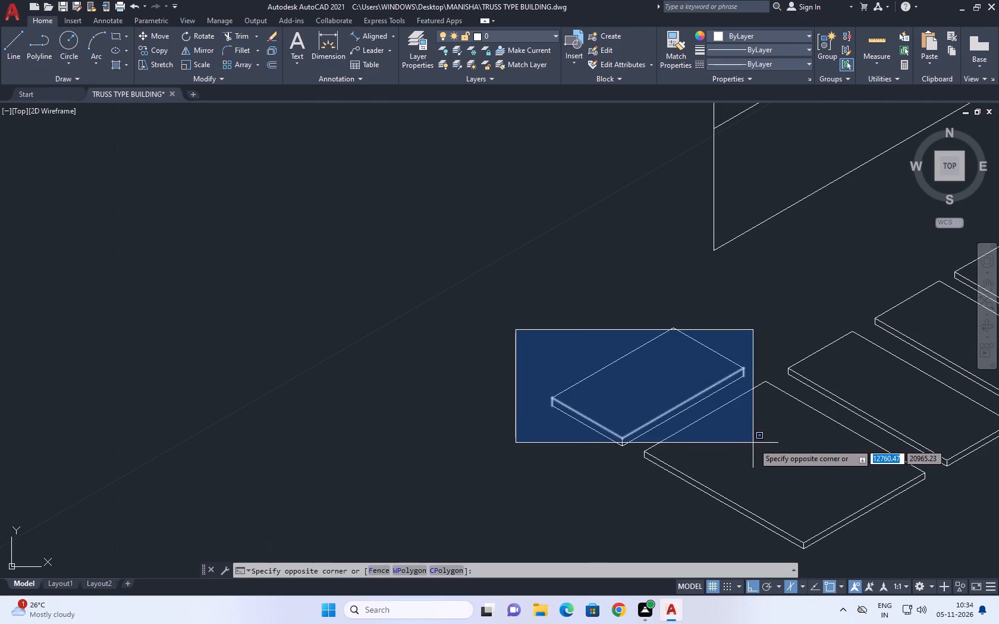
{"action": "left_click", "coordinate": [759, 450]}
{"action": "left_click", "coordinate": [723, 322]}
{"action": "left_click_drag", "start_coordinate": [621, 333], "coordinate": [593, 345]}
{"action": "scroll", "coordinate": [542, 393], "scroll_direction": "up", "scroll_amount": 4}
{"action": "middle_click_drag", "start_coordinate": [686, 388], "coordinate": [649, 385]}
{"action": "scroll", "coordinate": [616, 377], "scroll_direction": "down", "scroll_amount": 3}
{"action": "key", "text": "c"}
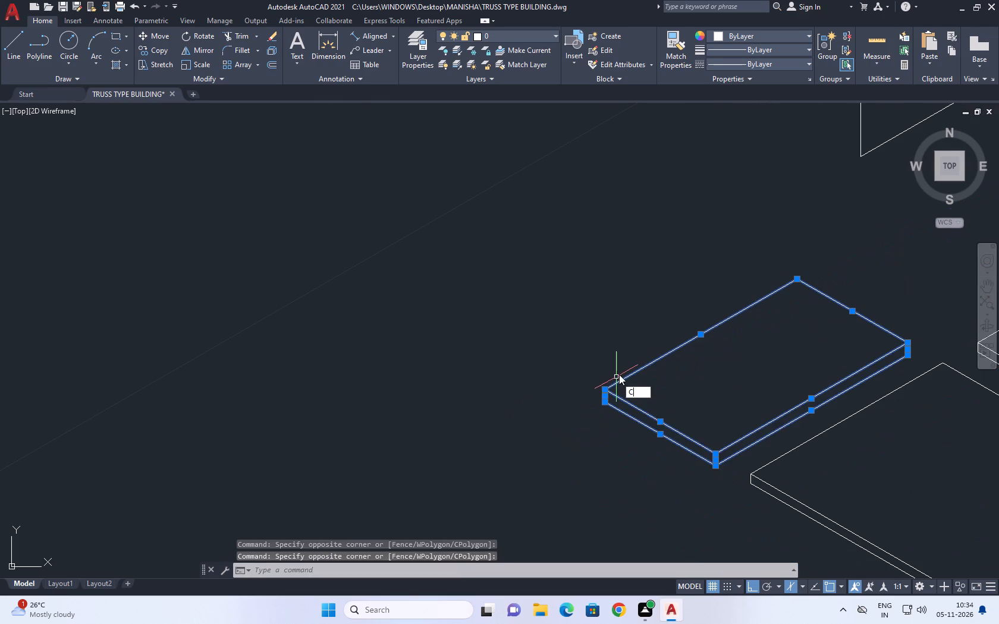
{"action": "type", "text": "O"}
{"action": "key", "text": "space"}
{"action": "left_click", "coordinate": [734, 404]}
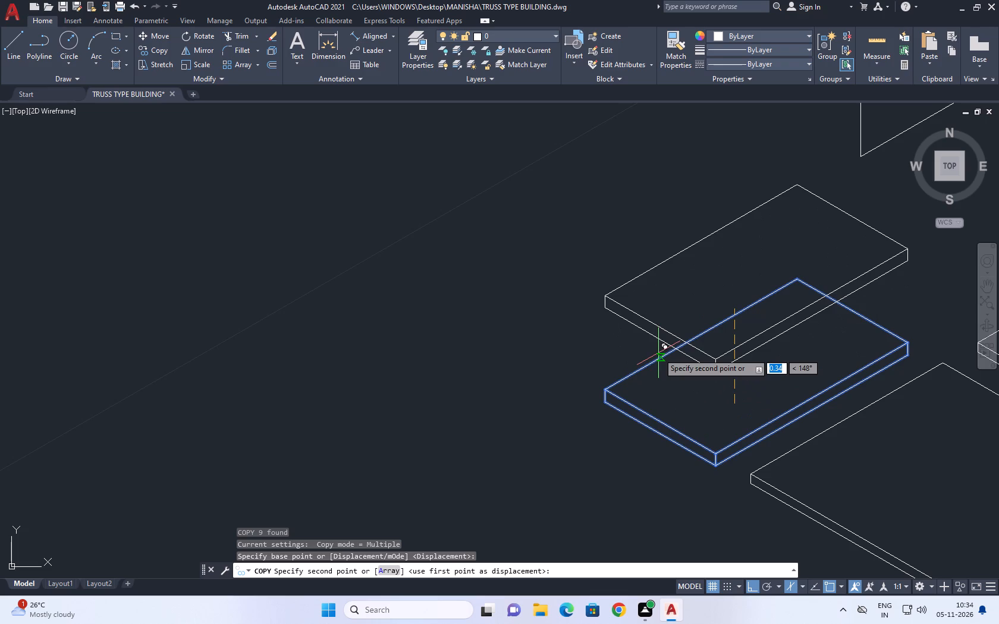
{"action": "key", "text": "F5"}
{"action": "scroll", "coordinate": [588, 315], "scroll_direction": "down", "scroll_amount": 2}
{"action": "middle_click_drag", "start_coordinate": [585, 313], "coordinate": [642, 361]}
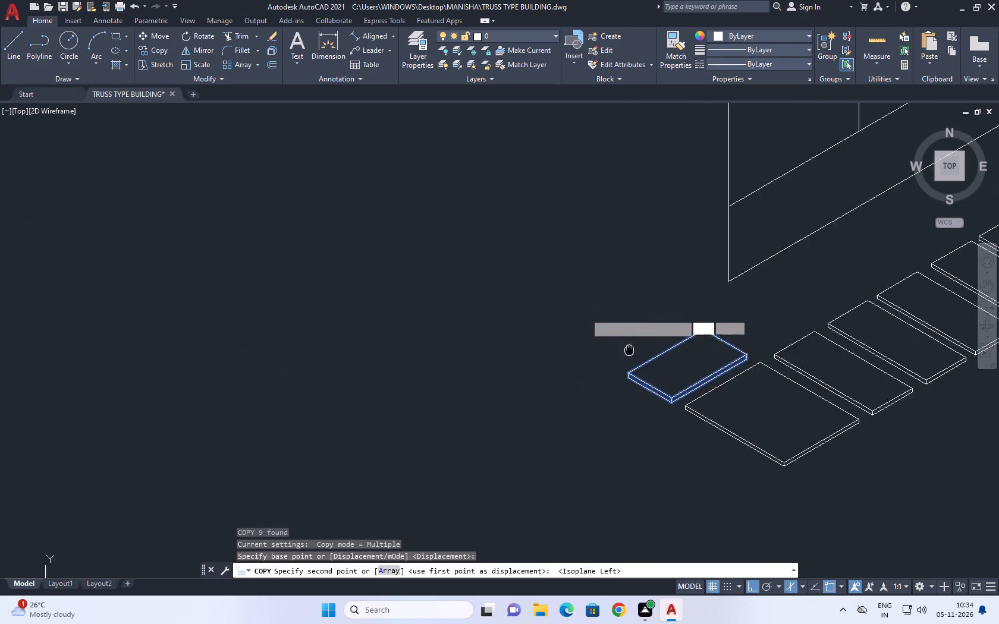
{"action": "middle_click_drag", "start_coordinate": [642, 361], "coordinate": [652, 373]}
{"action": "left_click", "coordinate": [652, 371]}
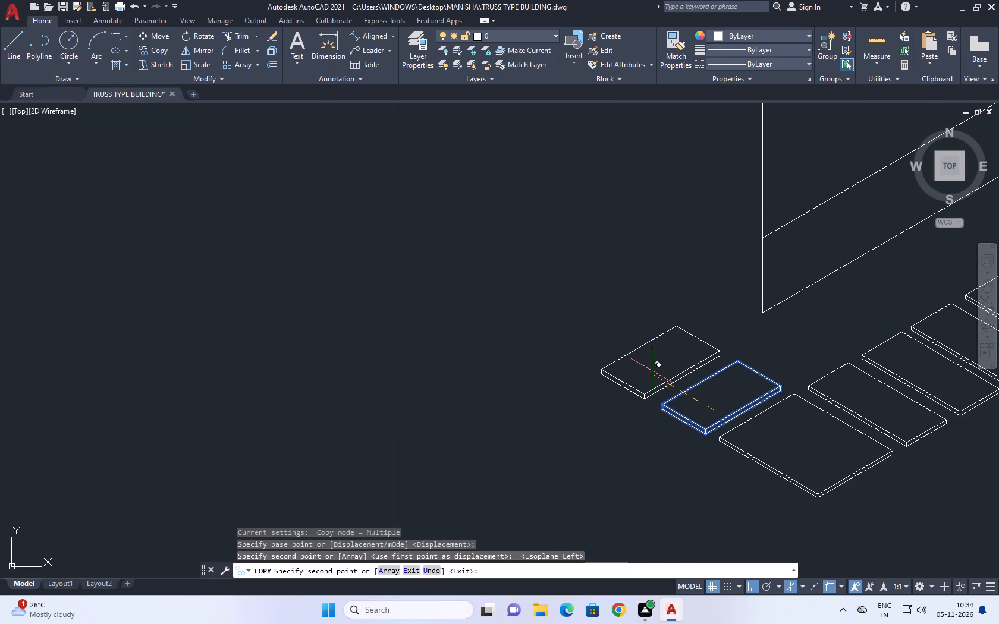
{"action": "left_click", "coordinate": [593, 313]}
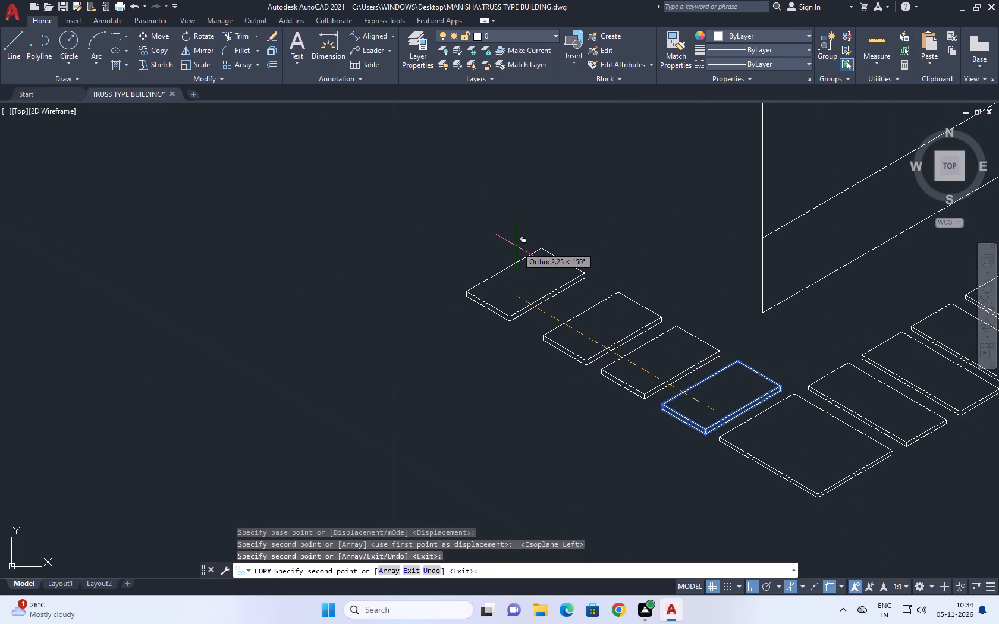
{"action": "left_click", "coordinate": [537, 257]}
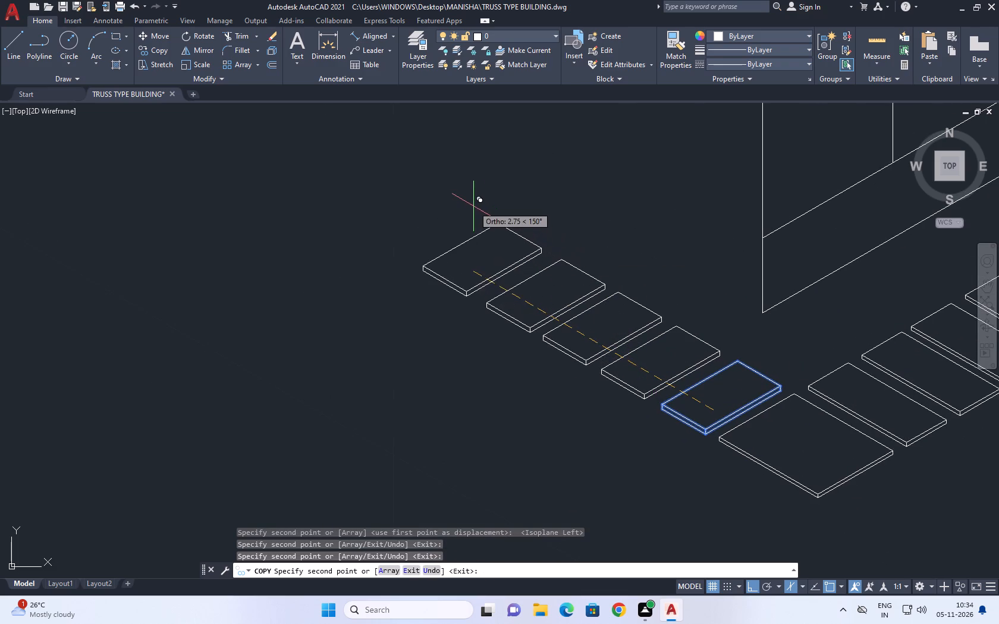
{"action": "left_click", "coordinate": [472, 206]}
{"action": "middle_click_drag", "start_coordinate": [495, 225], "coordinate": [632, 364]}
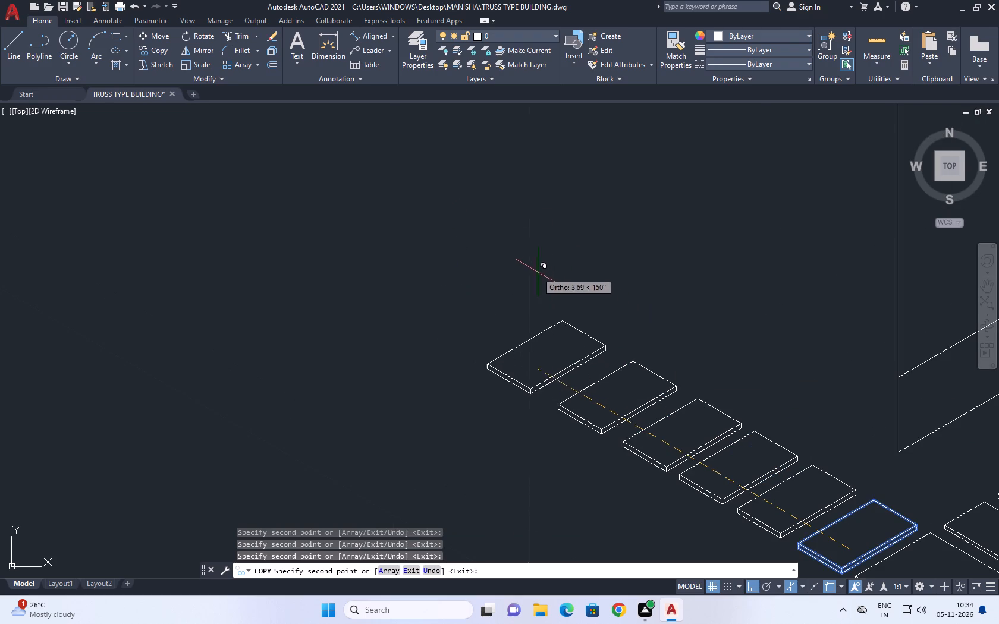
{"action": "left_click", "coordinate": [549, 280]}
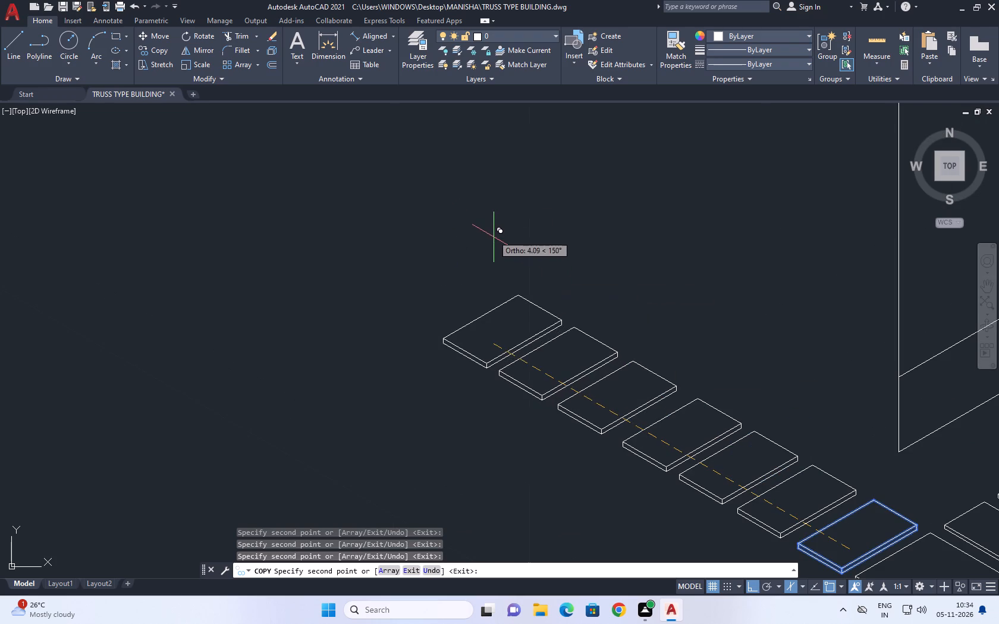
{"action": "left_click", "coordinate": [492, 231]}
{"action": "scroll", "coordinate": [448, 211], "scroll_direction": "down", "scroll_amount": 4}
{"action": "key", "text": "Escape"}
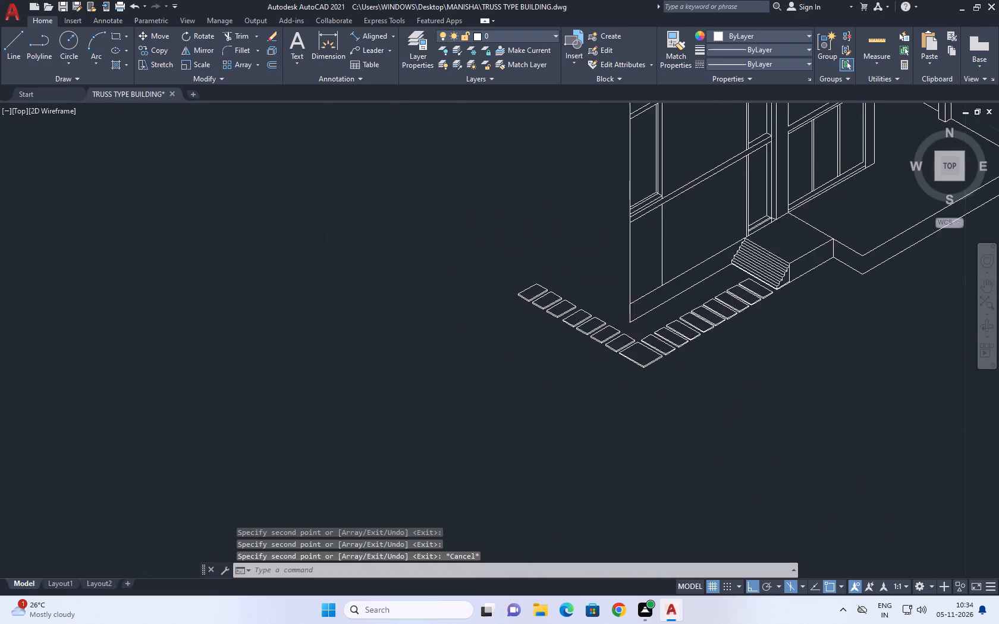
Delete the two outermost slabs at the far end of the new side row.
{"action": "middle_click_drag", "start_coordinate": [674, 360], "coordinate": [706, 413]}
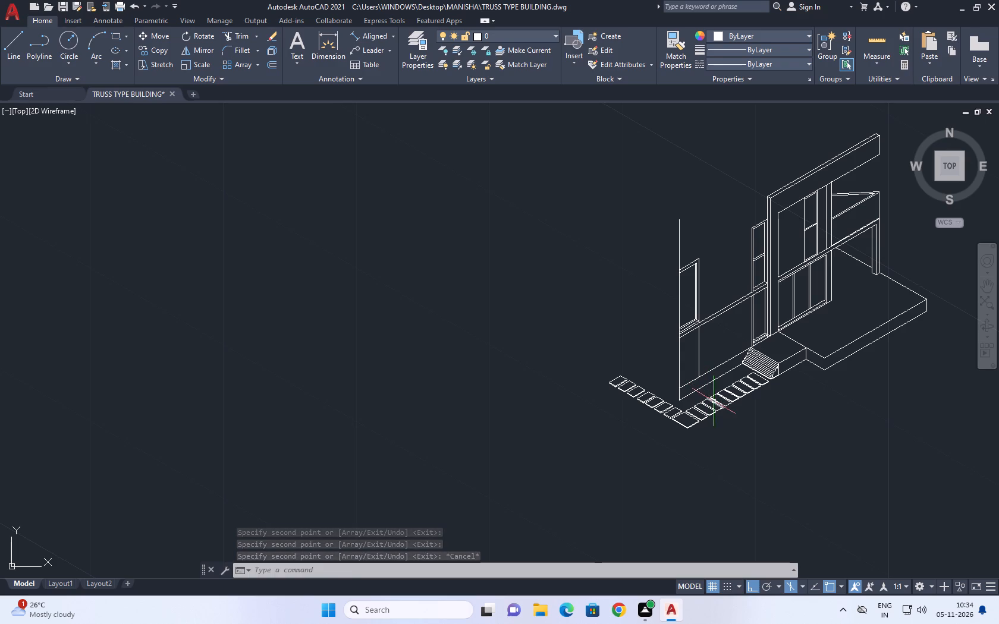
{"action": "scroll", "coordinate": [630, 377], "scroll_direction": "up", "scroll_amount": 2}
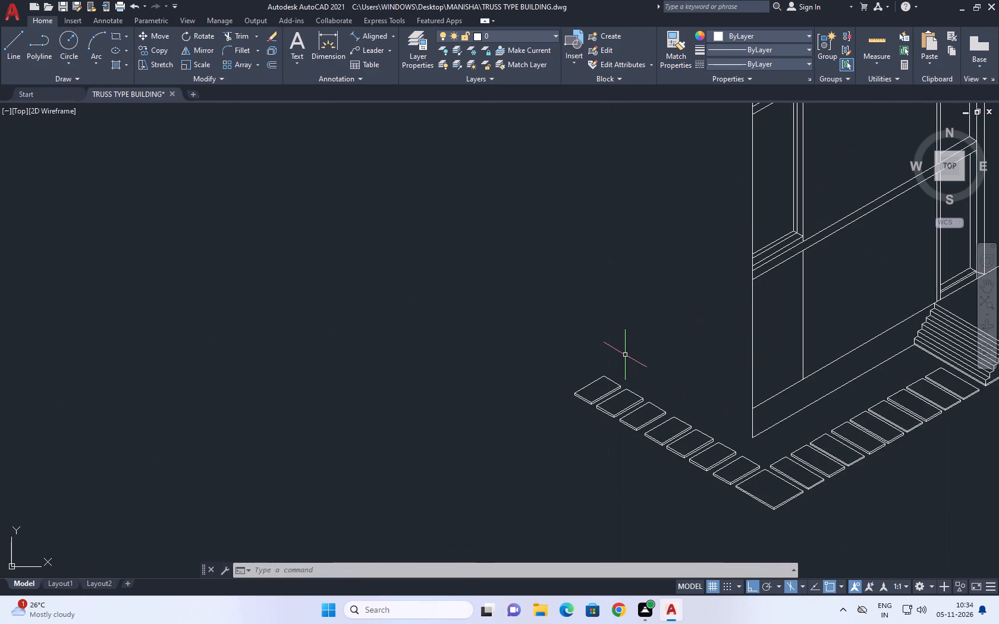
{"action": "scroll", "coordinate": [625, 354], "scroll_direction": "up", "scroll_amount": 2}
{"action": "left_click", "coordinate": [632, 370]}
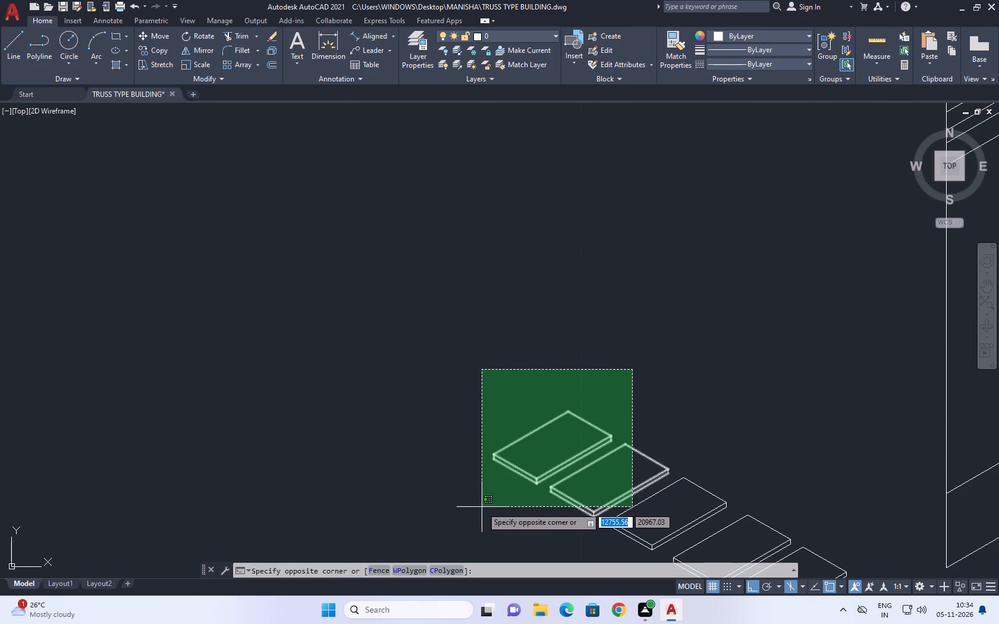
{"action": "left_click", "coordinate": [481, 507]}
{"action": "scroll", "coordinate": [574, 537], "scroll_direction": "up", "scroll_amount": 2}
{"action": "scroll", "coordinate": [632, 512], "scroll_direction": "up", "scroll_amount": 2}
{"action": "left_click_drag", "start_coordinate": [633, 493], "coordinate": [632, 484]}
{"action": "left_click", "coordinate": [551, 267]}
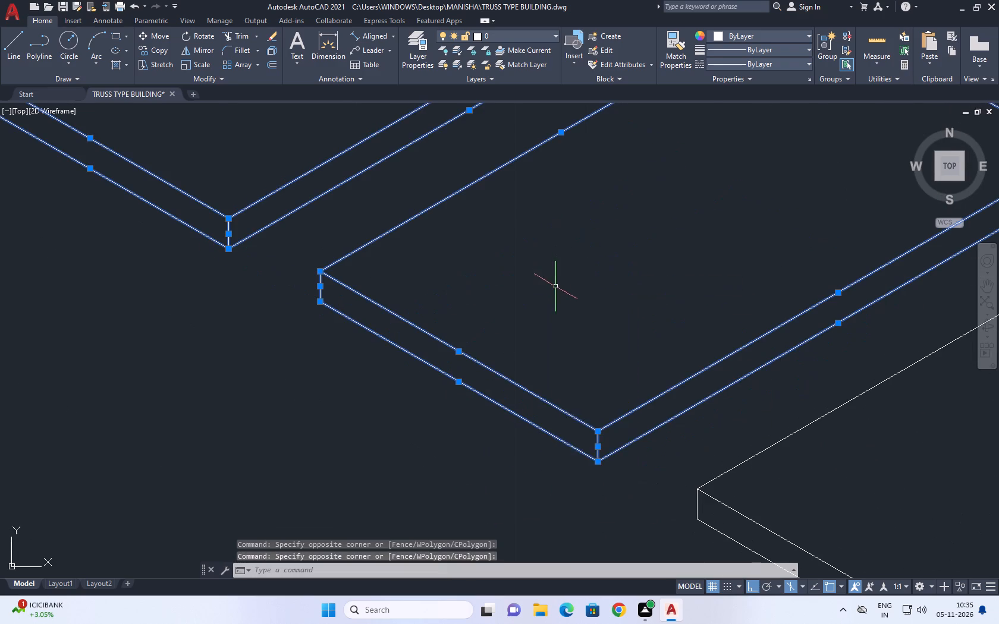
{"action": "scroll", "coordinate": [557, 287], "scroll_direction": "down", "scroll_amount": 1}
{"action": "middle_click_drag", "start_coordinate": [852, 222], "coordinate": [687, 407]}
{"action": "scroll", "coordinate": [726, 421], "scroll_direction": "up", "scroll_amount": 2}
{"action": "left_click_drag", "start_coordinate": [726, 429], "coordinate": [726, 418]}
{"action": "left_click", "coordinate": [659, 270]}
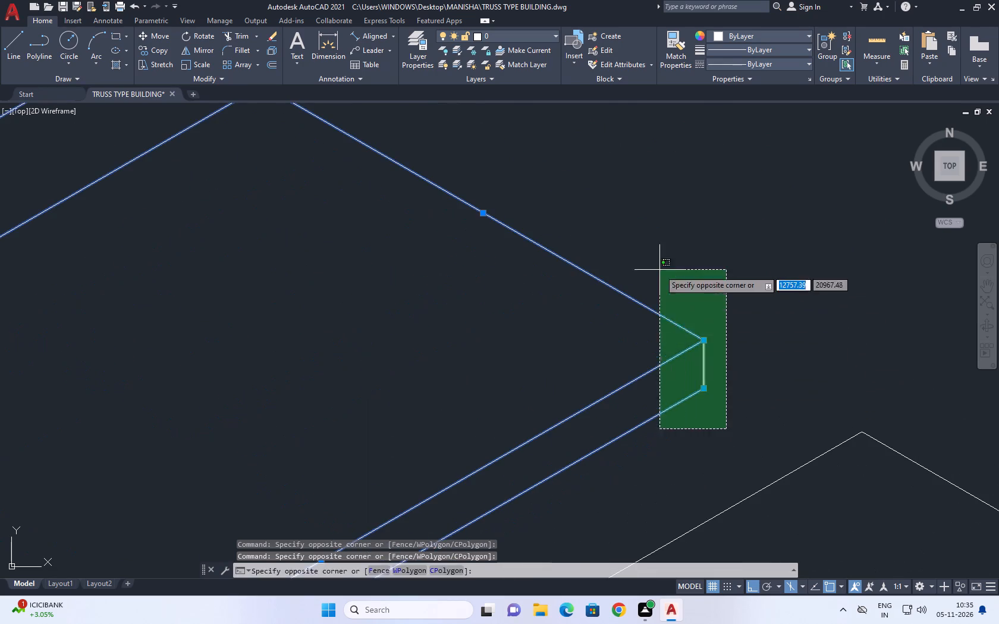
{"action": "scroll", "coordinate": [677, 335], "scroll_direction": "down", "scroll_amount": 4}
{"action": "middle_click_drag", "start_coordinate": [516, 354], "coordinate": [556, 352]}
{"action": "scroll", "coordinate": [538, 359], "scroll_direction": "up", "scroll_amount": 2}
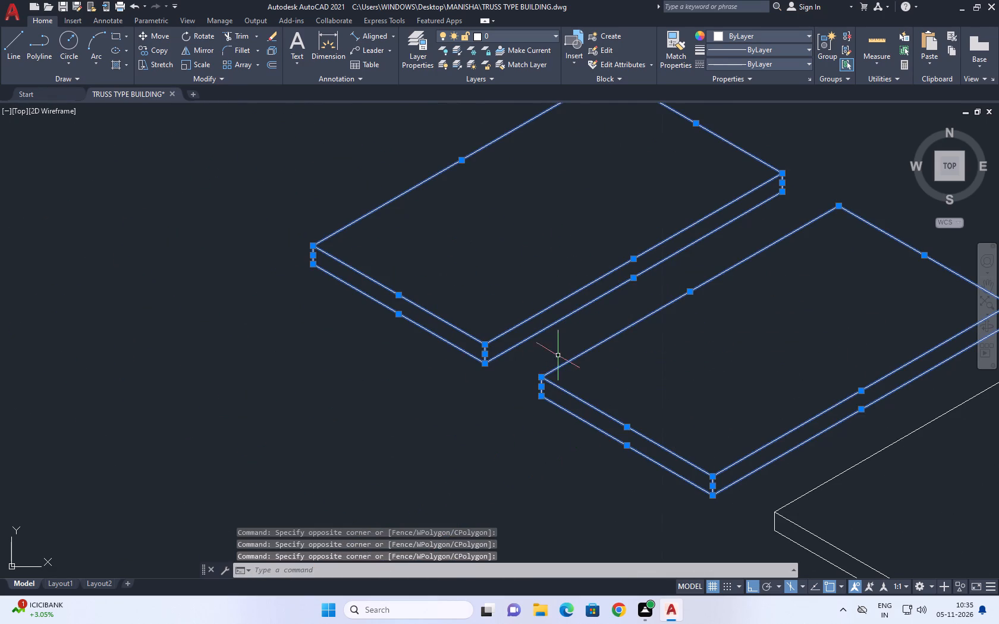
{"action": "right_click", "coordinate": [574, 231]}
{"action": "left_click", "coordinate": [618, 309]}
Examine the building's upper facade, the sloped lines beside the tall frame and the unfinished wall beyond the narrow windows.
{"action": "scroll", "coordinate": [619, 311], "scroll_direction": "up", "scroll_amount": 1}
{"action": "scroll", "coordinate": [618, 311], "scroll_direction": "down", "scroll_amount": 2}
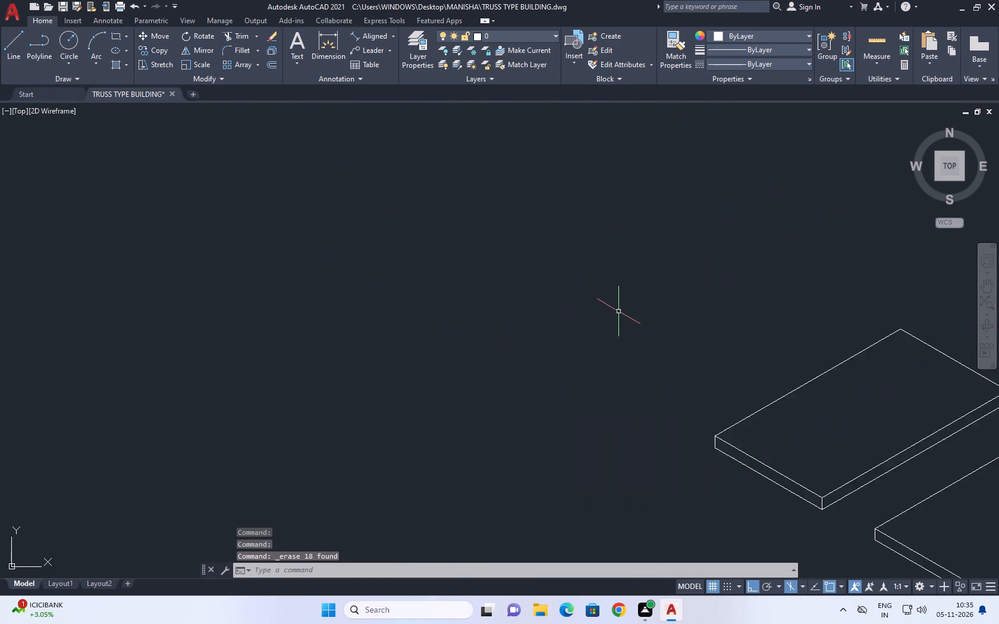
{"action": "scroll", "coordinate": [618, 311], "scroll_direction": "down", "scroll_amount": 2}
{"action": "middle_click_drag", "start_coordinate": [770, 283], "coordinate": [597, 397]}
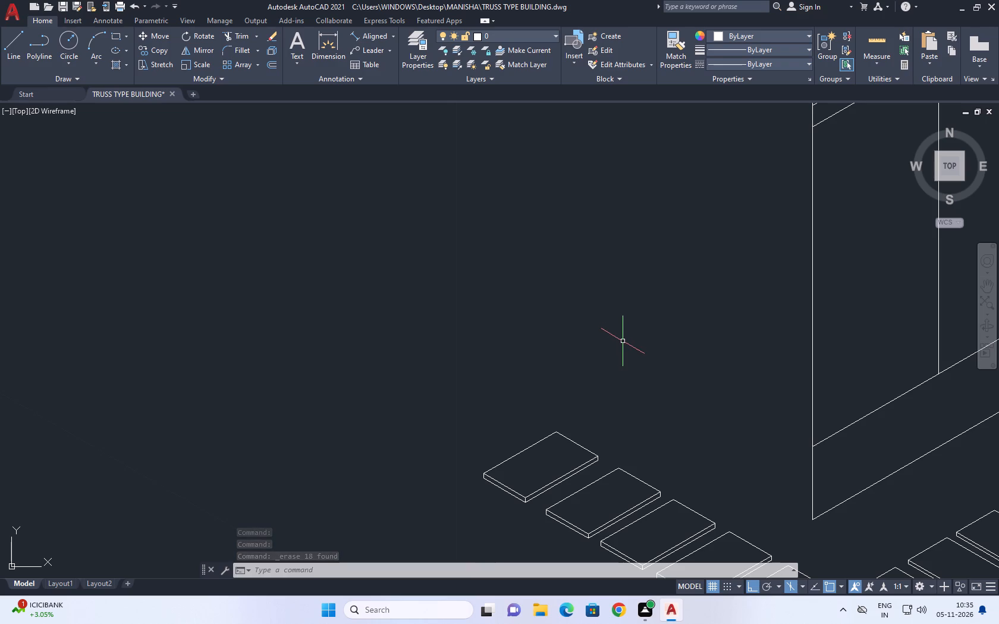
{"action": "scroll", "coordinate": [673, 325], "scroll_direction": "down", "scroll_amount": 3}
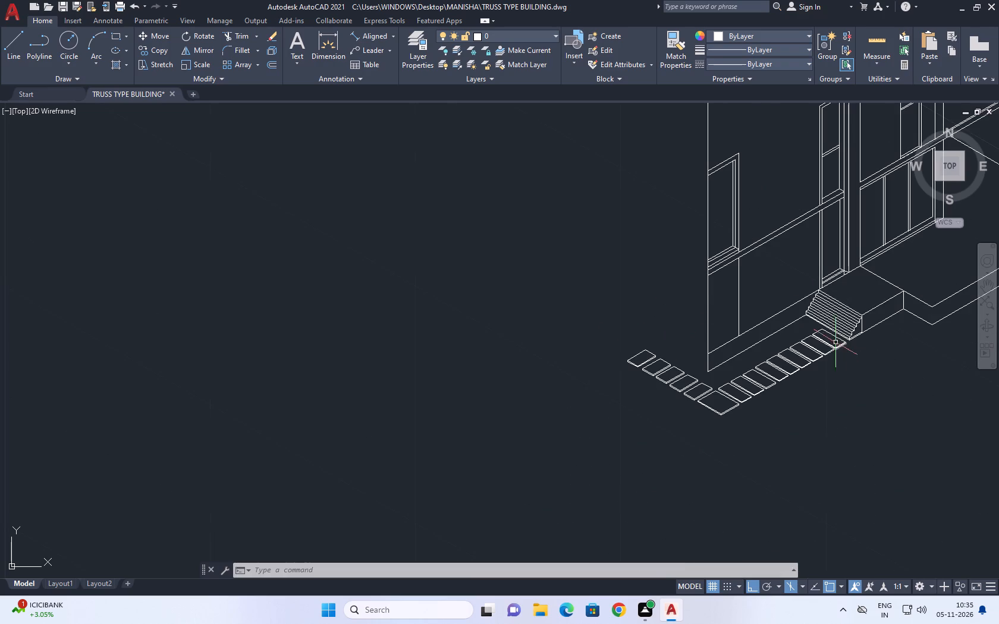
{"action": "middle_click_drag", "start_coordinate": [808, 294], "coordinate": [772, 400]}
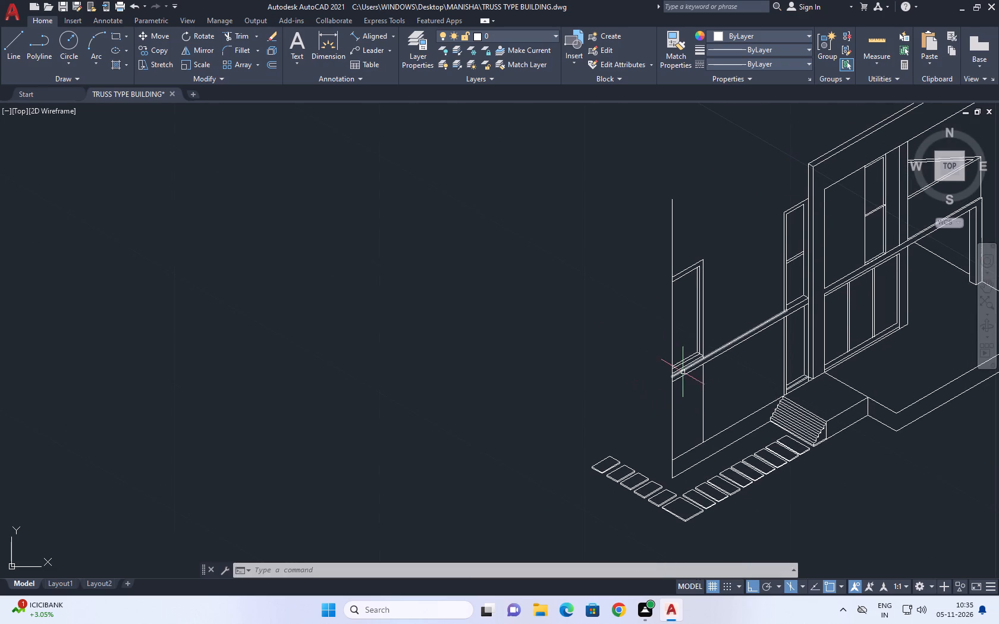
{"action": "middle_click_drag", "start_coordinate": [821, 247], "coordinate": [715, 360]}
{"action": "scroll", "coordinate": [805, 283], "scroll_direction": "up", "scroll_amount": 2}
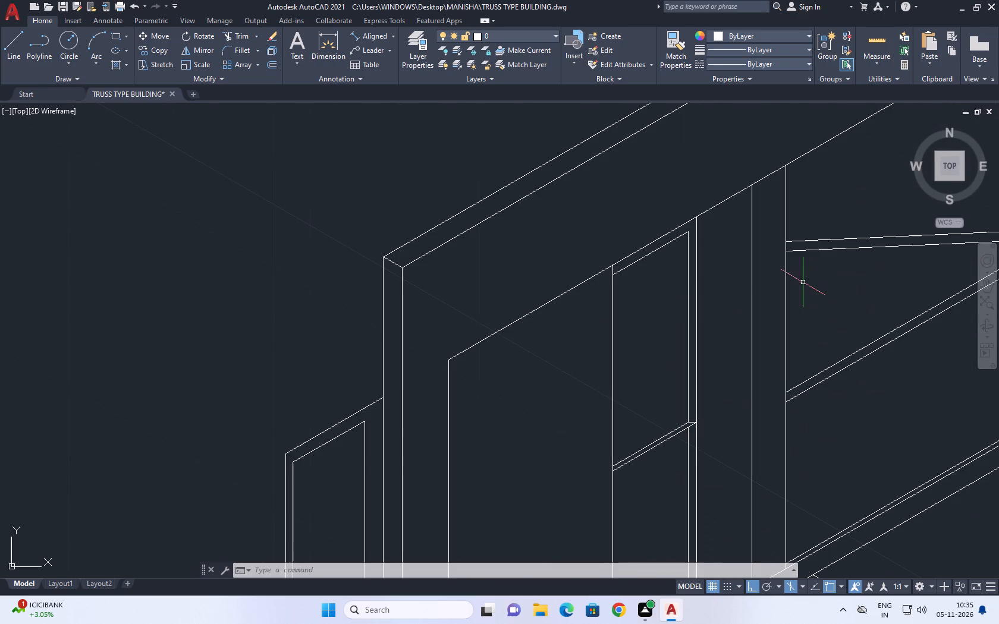
{"action": "scroll", "coordinate": [803, 282], "scroll_direction": "up", "scroll_amount": 2}
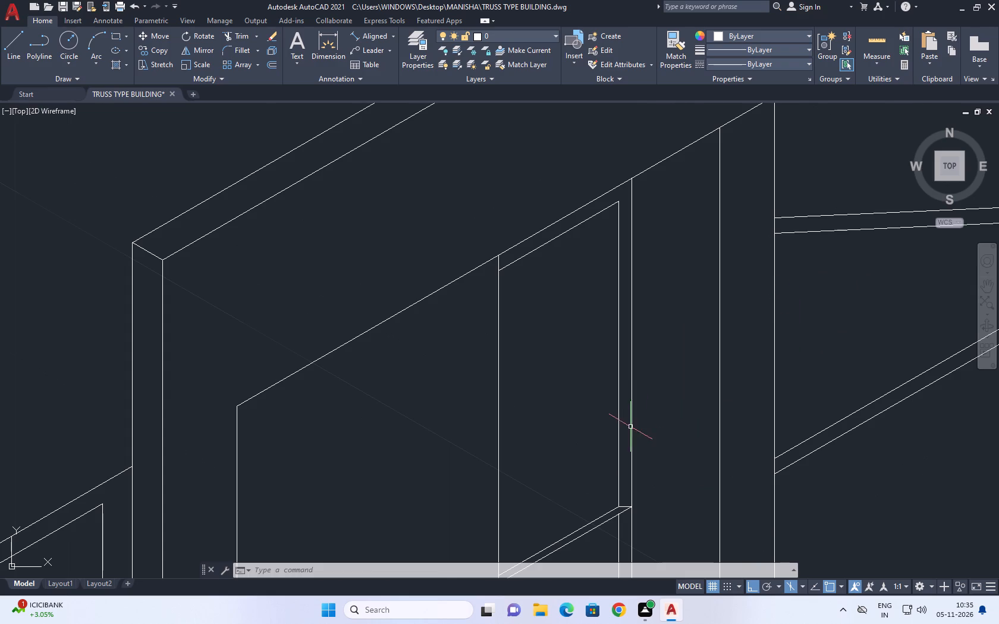
{"action": "scroll", "coordinate": [627, 428], "scroll_direction": "down", "scroll_amount": 4}
{"action": "middle_click_drag", "start_coordinate": [703, 311], "coordinate": [702, 345]}
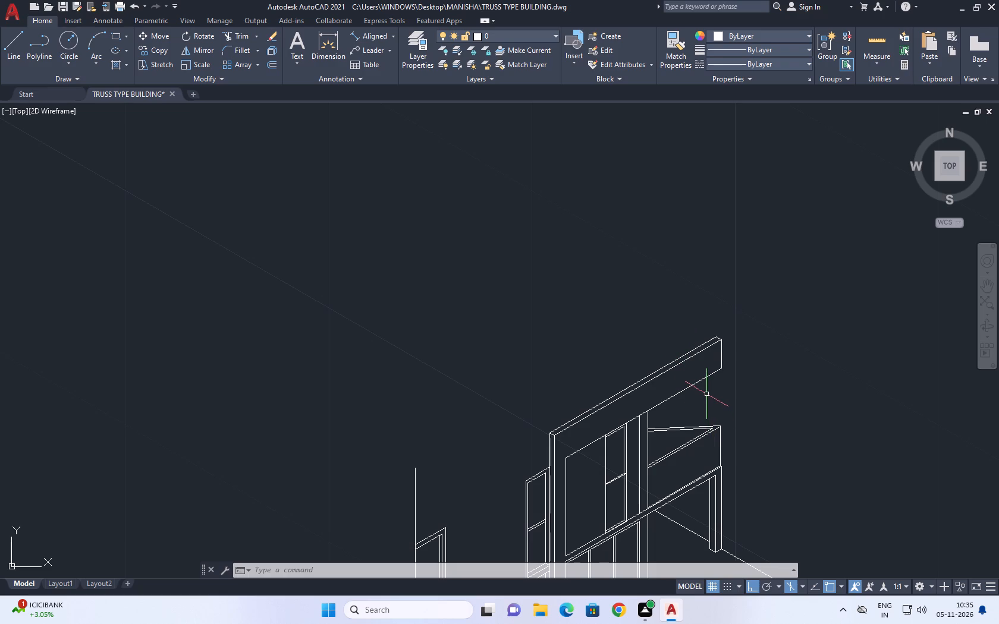
{"action": "scroll", "coordinate": [683, 430], "scroll_direction": "up", "scroll_amount": 4}
{"action": "left_click", "coordinate": [679, 428]}
{"action": "left_click", "coordinate": [668, 434]}
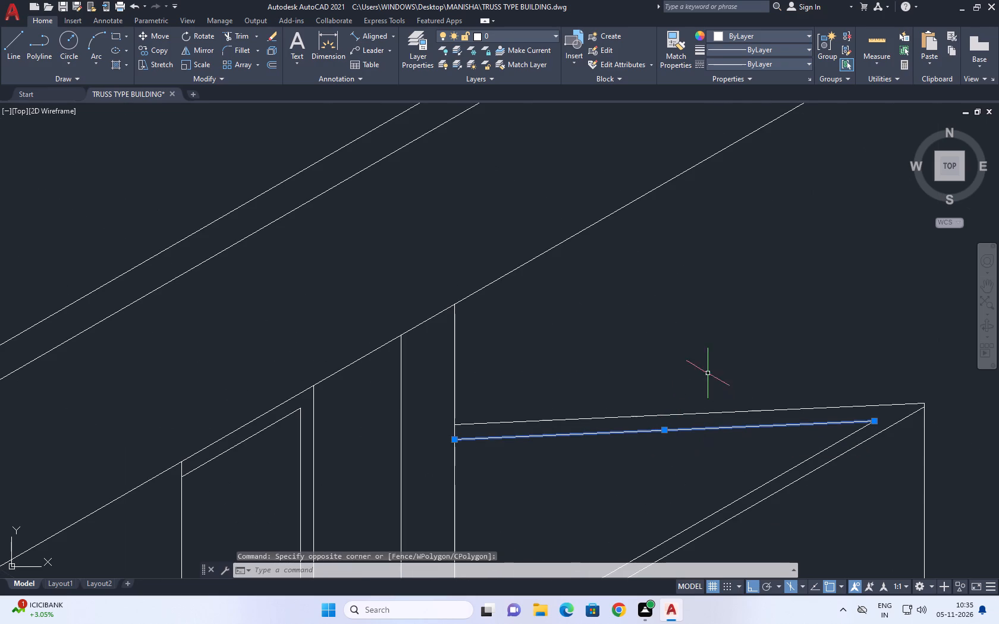
{"action": "right_click", "coordinate": [708, 373]}
{"action": "left_click", "coordinate": [759, 276]}
{"action": "scroll", "coordinate": [693, 389], "scroll_direction": "down", "scroll_amount": 3}
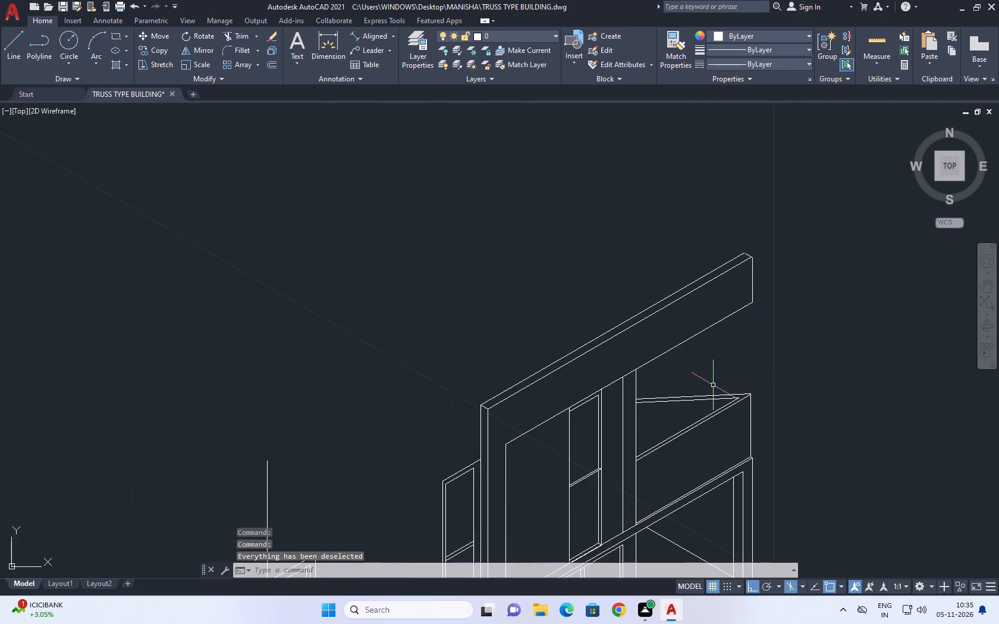
{"action": "middle_click", "coordinate": [808, 335]}
{"action": "scroll", "coordinate": [807, 338], "scroll_direction": "up", "scroll_amount": 1}
{"action": "scroll", "coordinate": [774, 291], "scroll_direction": "down", "scroll_amount": 3}
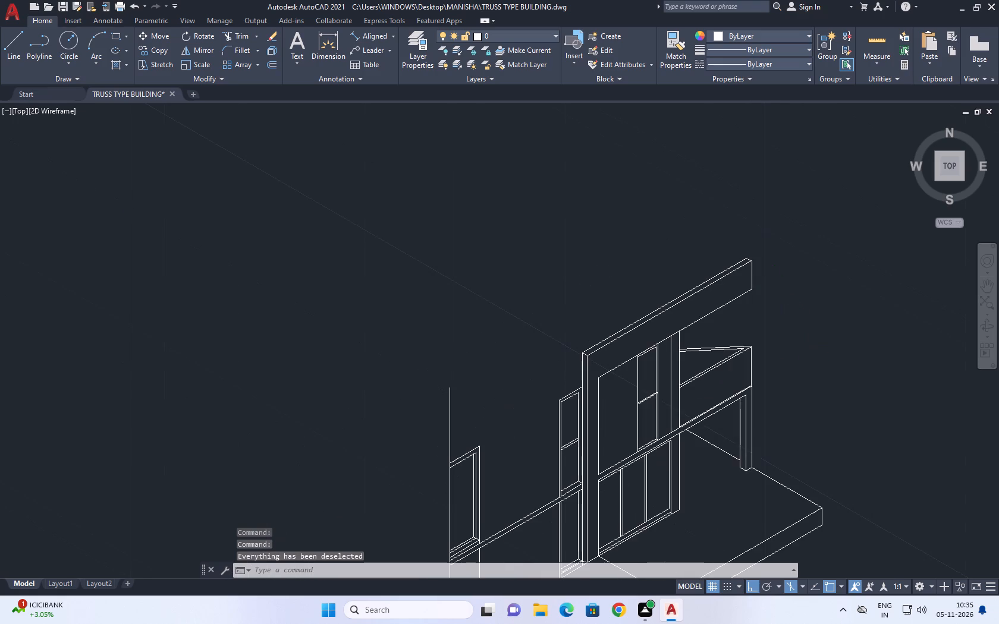
{"action": "middle_click_drag", "start_coordinate": [736, 314], "coordinate": [725, 407]}
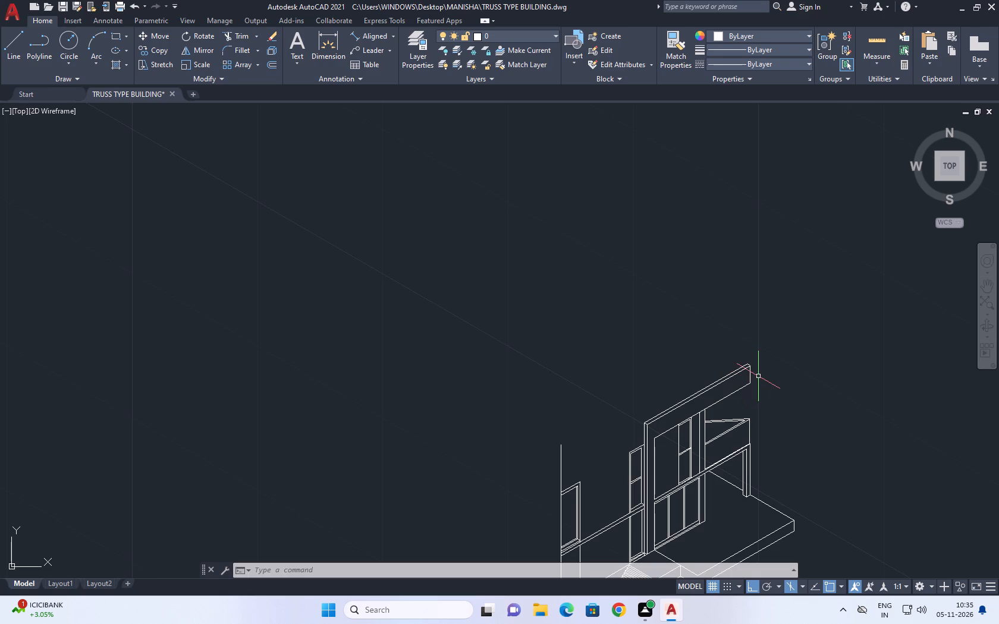
{"action": "middle_click_drag", "start_coordinate": [589, 443], "coordinate": [647, 431]}
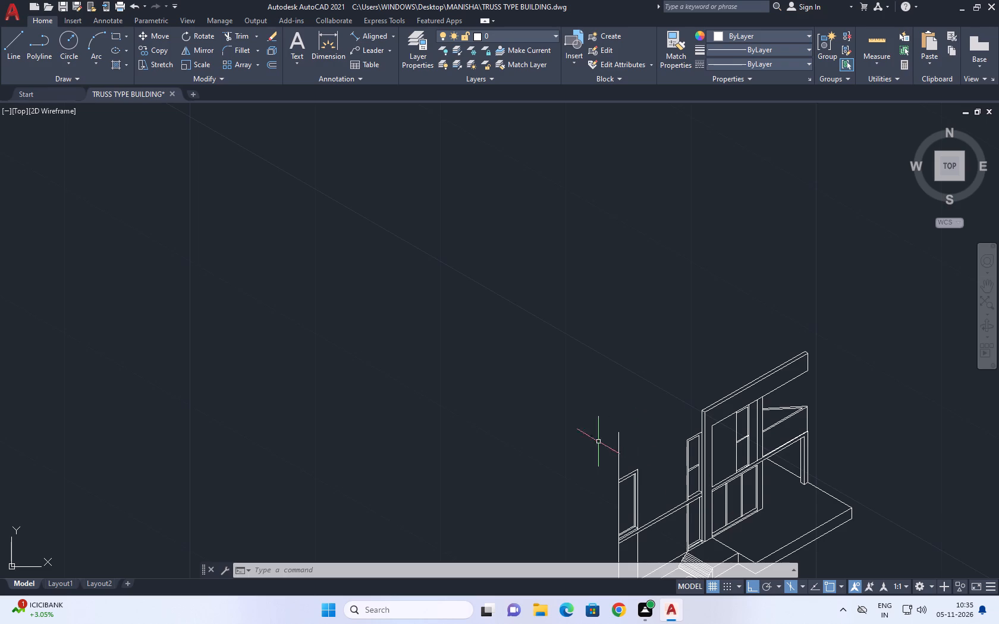
{"action": "middle_click_drag", "start_coordinate": [598, 442], "coordinate": [668, 440]}
{"action": "middle_click_drag", "start_coordinate": [705, 454], "coordinate": [670, 448]}
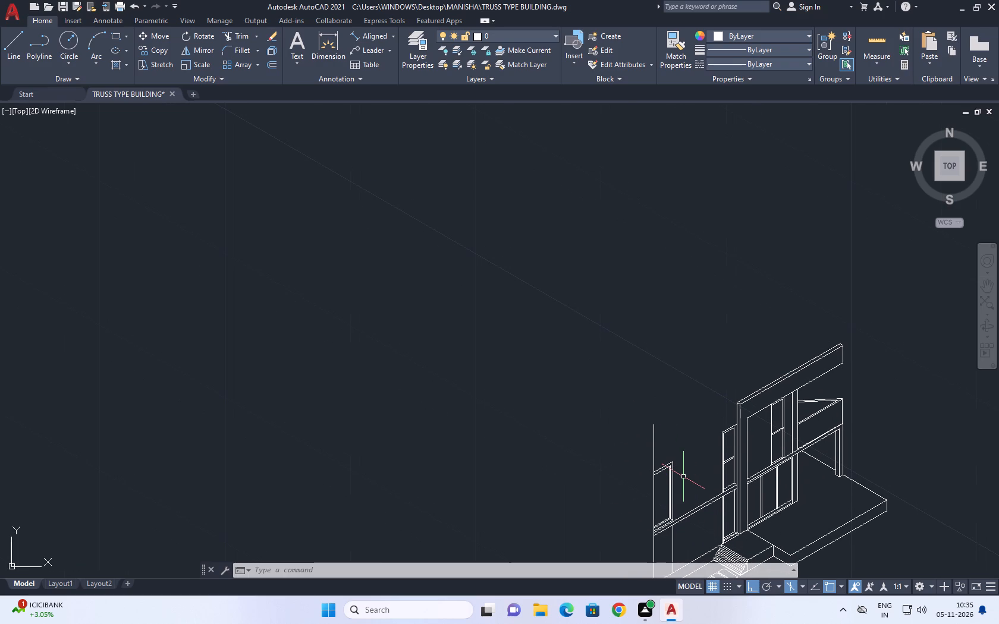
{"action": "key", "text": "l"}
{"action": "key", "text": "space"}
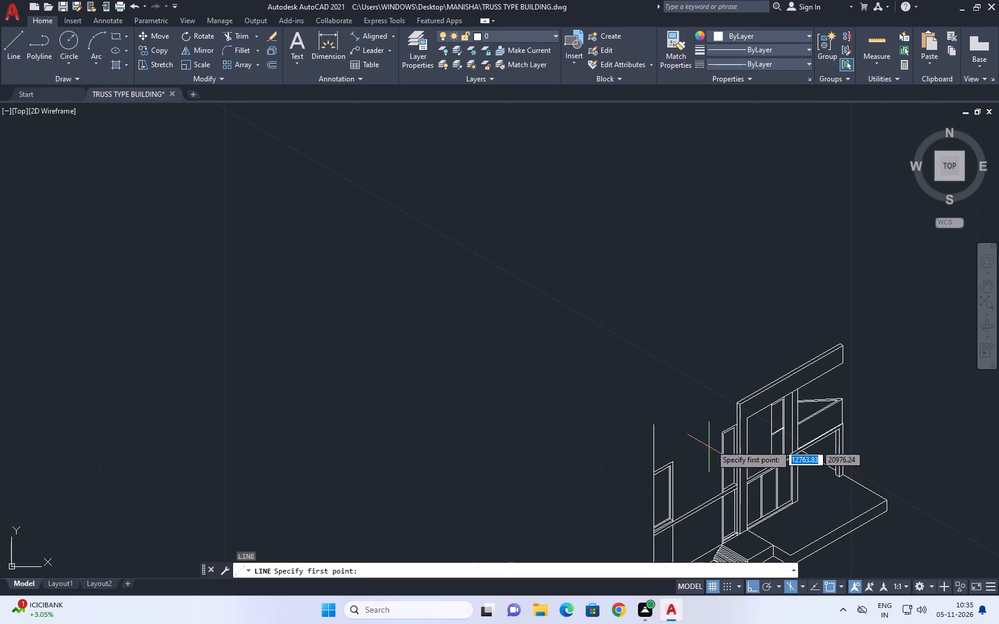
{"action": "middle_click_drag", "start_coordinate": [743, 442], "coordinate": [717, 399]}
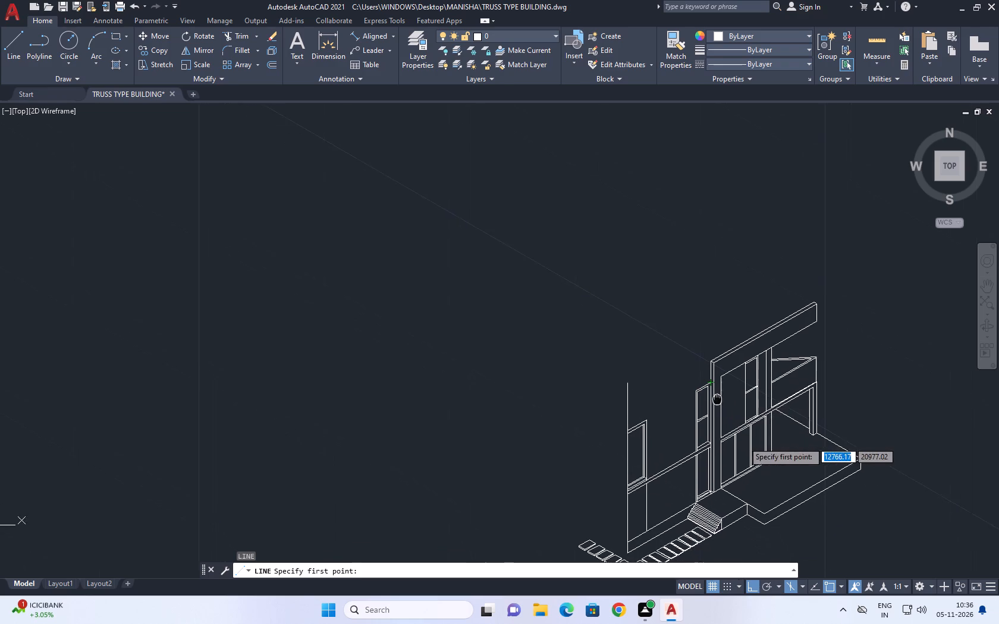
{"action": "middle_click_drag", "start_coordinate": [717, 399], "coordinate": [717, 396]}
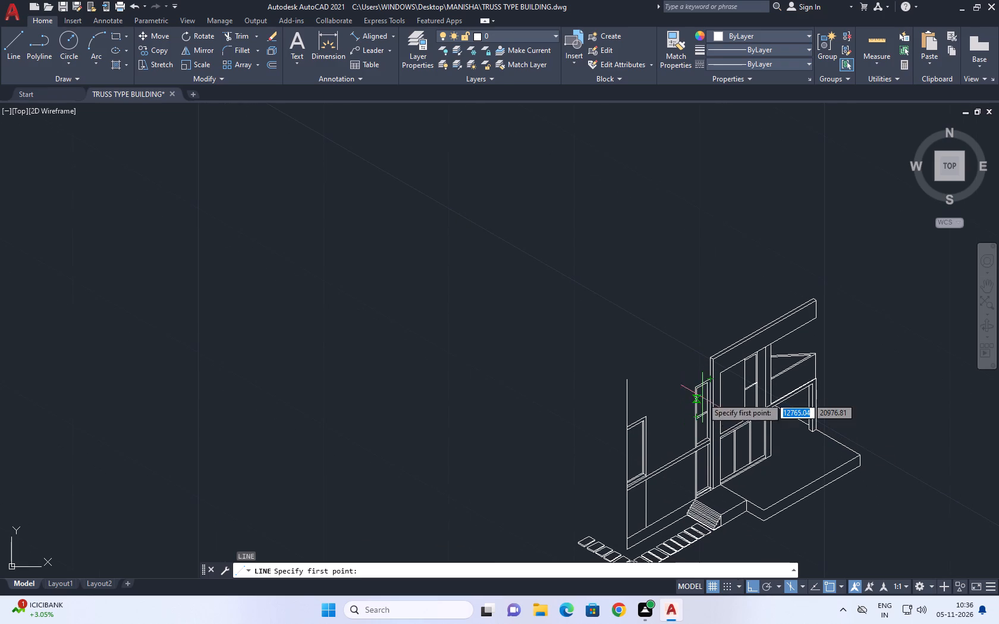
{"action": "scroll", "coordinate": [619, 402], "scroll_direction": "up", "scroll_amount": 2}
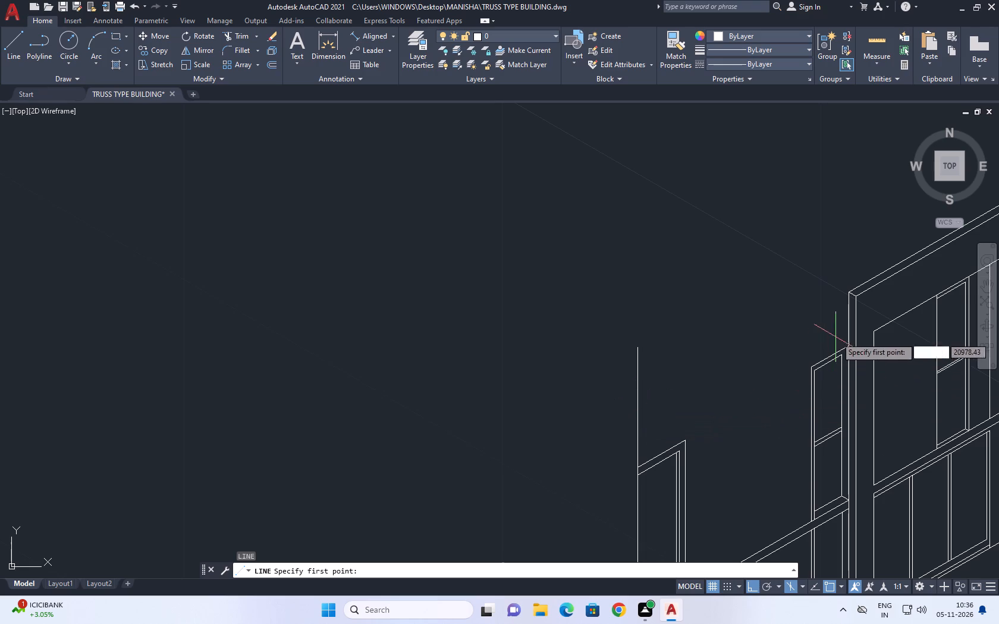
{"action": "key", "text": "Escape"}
Copy the sloped top edge of the upper narrow window beside the tall frame 0.4 straight up.
{"action": "scroll", "coordinate": [827, 348], "scroll_direction": "up", "scroll_amount": 1}
{"action": "left_click", "coordinate": [831, 360]}
{"action": "key", "text": "c"}
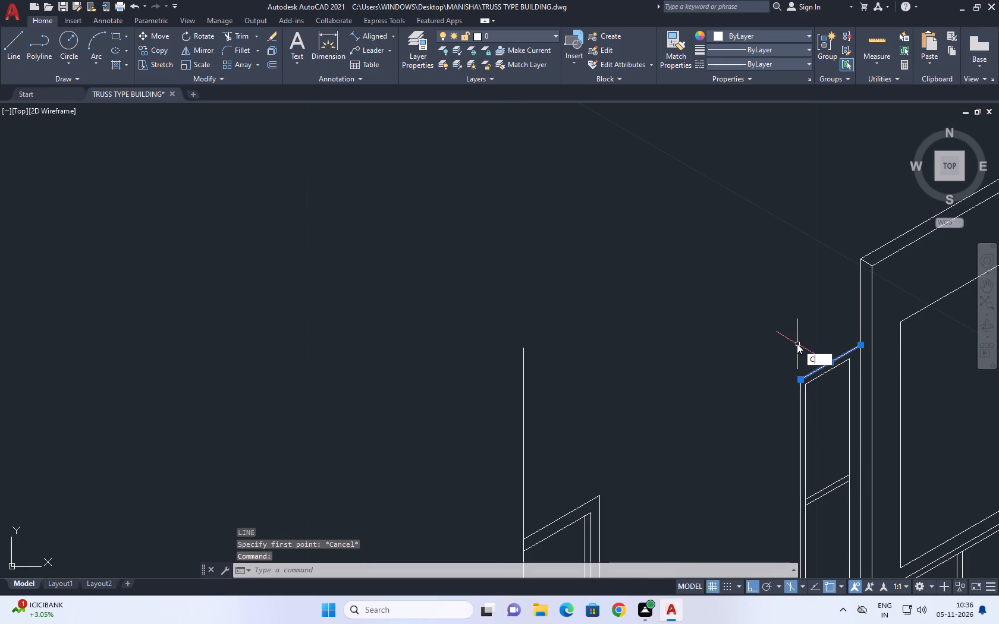
{"action": "type", "text": "O"}
{"action": "key", "text": "space"}
{"action": "left_click", "coordinate": [797, 343]}
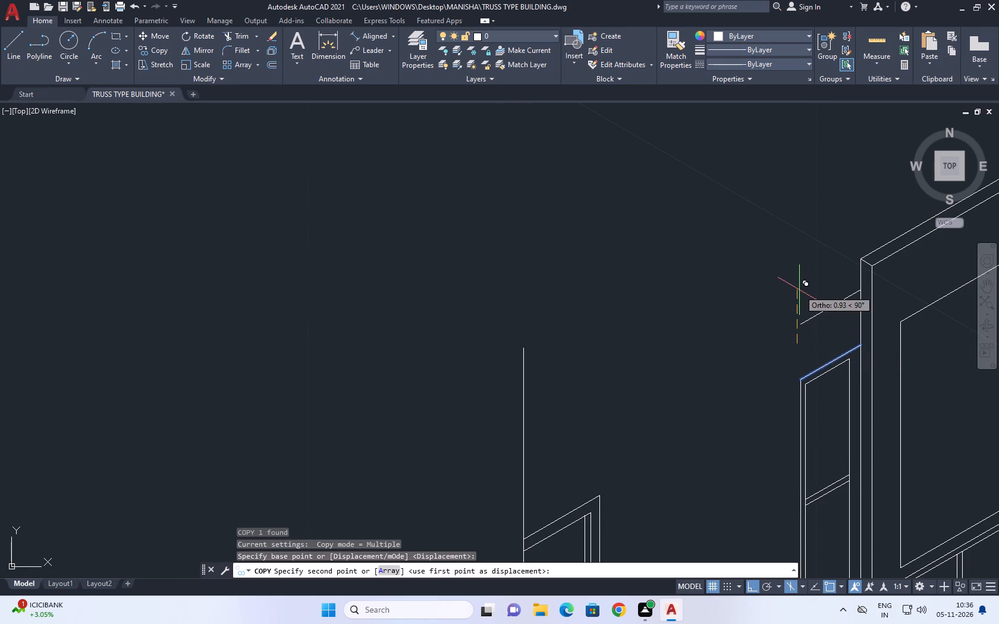
{"action": "type", "text": "0.9"}
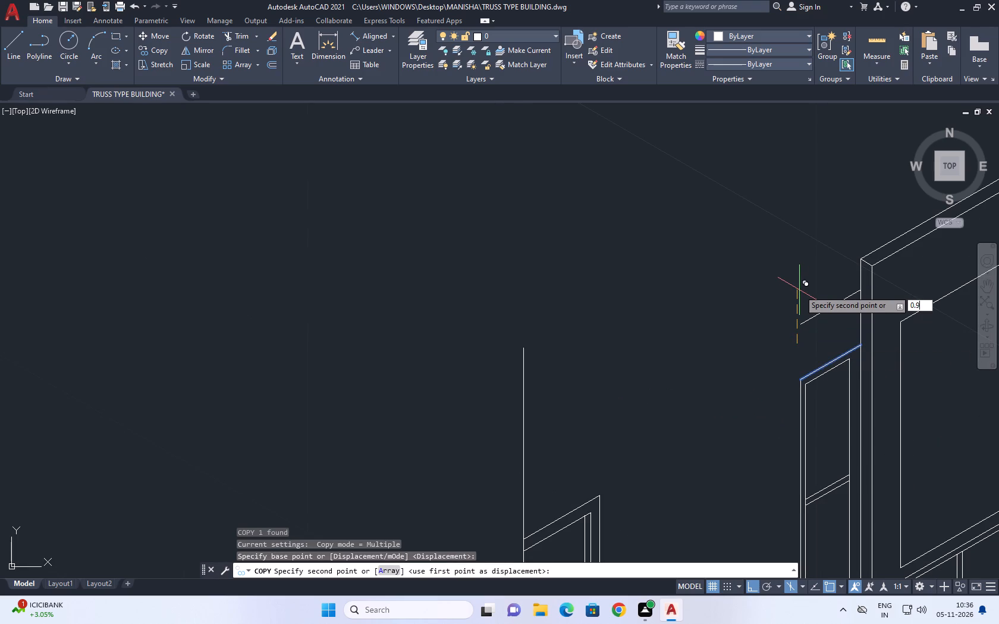
{"action": "key", "text": "BackSpace"}
{"action": "type", "text": "226"}
{"action": "key", "text": "BackSpace"}
{"action": "key", "text": "BackSpace"}
{"action": "key", "text": "BackSpace"}
{"action": "scroll", "coordinate": [769, 278], "scroll_direction": "up", "scroll_amount": 1}
{"action": "key", "text": "4"}
{"action": "key", "text": "Return"}
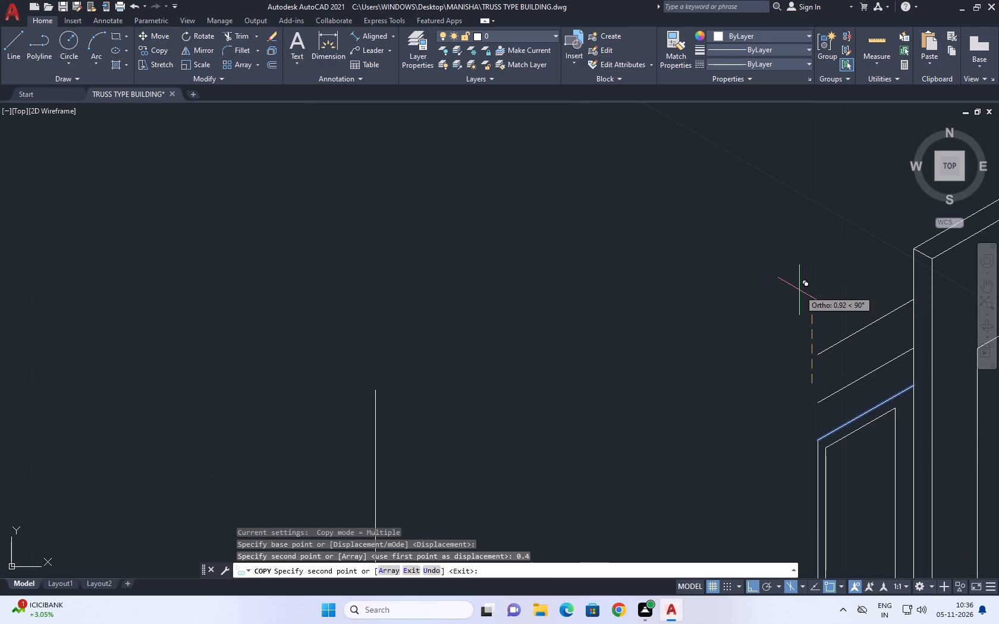
{"action": "key", "text": "Escape"}
Extend the copied sloped line to the vertical edge at the far end of the wall.
{"action": "middle_click_drag", "start_coordinate": [795, 370], "coordinate": [797, 292]}
{"action": "scroll", "coordinate": [829, 412], "scroll_direction": "down", "scroll_amount": 3}
{"action": "key", "text": "e"}
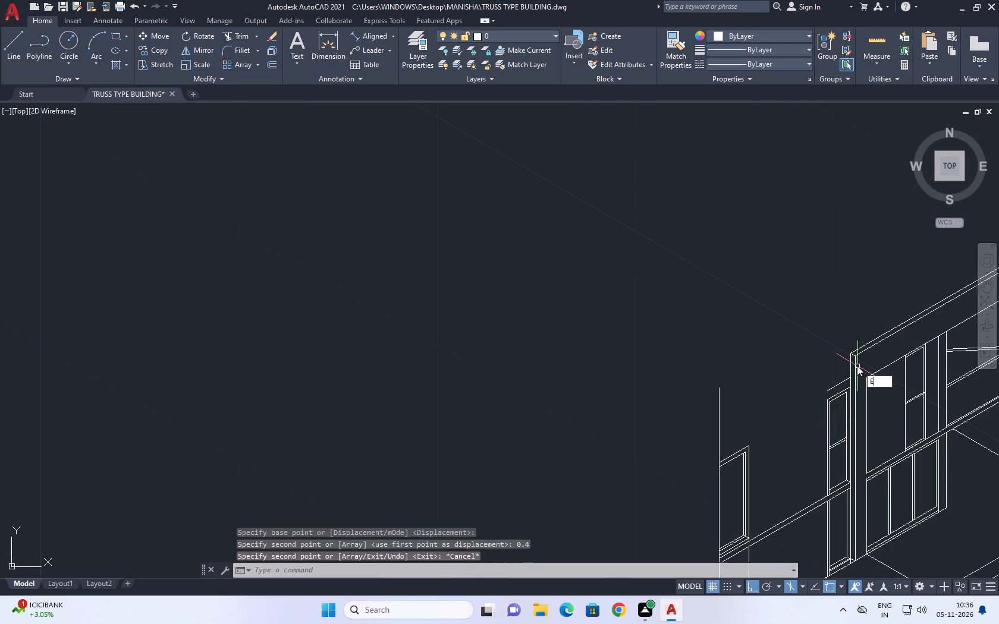
{"action": "key", "text": "x"}
{"action": "key", "text": "space"}
{"action": "left_click", "coordinate": [833, 386]}
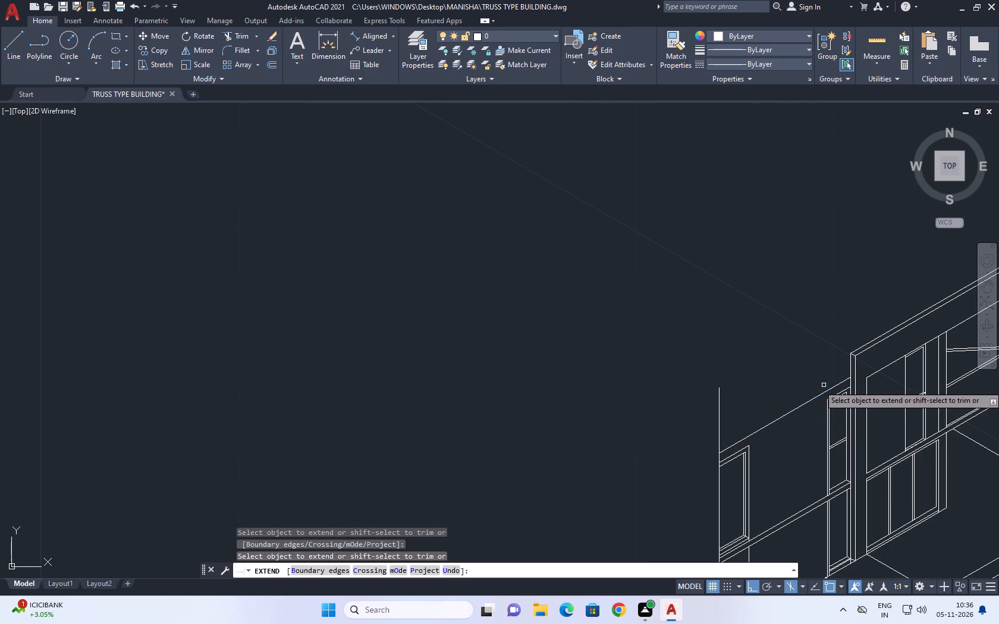
{"action": "key", "text": "Escape"}
Trim the far wall's vertical edge where it projects above the new sloped top line.
{"action": "key", "text": "t"}
{"action": "type", "text": "R"}
{"action": "key", "text": "space"}
{"action": "left_click", "coordinate": [733, 390]}
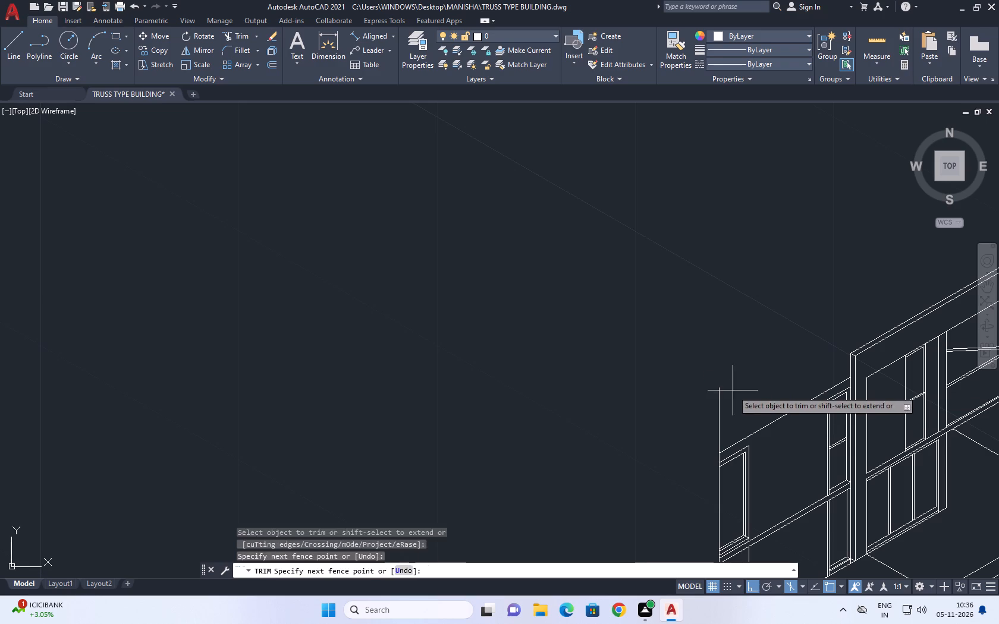
{"action": "left_click", "coordinate": [682, 415]}
{"action": "key", "text": "Escape"}
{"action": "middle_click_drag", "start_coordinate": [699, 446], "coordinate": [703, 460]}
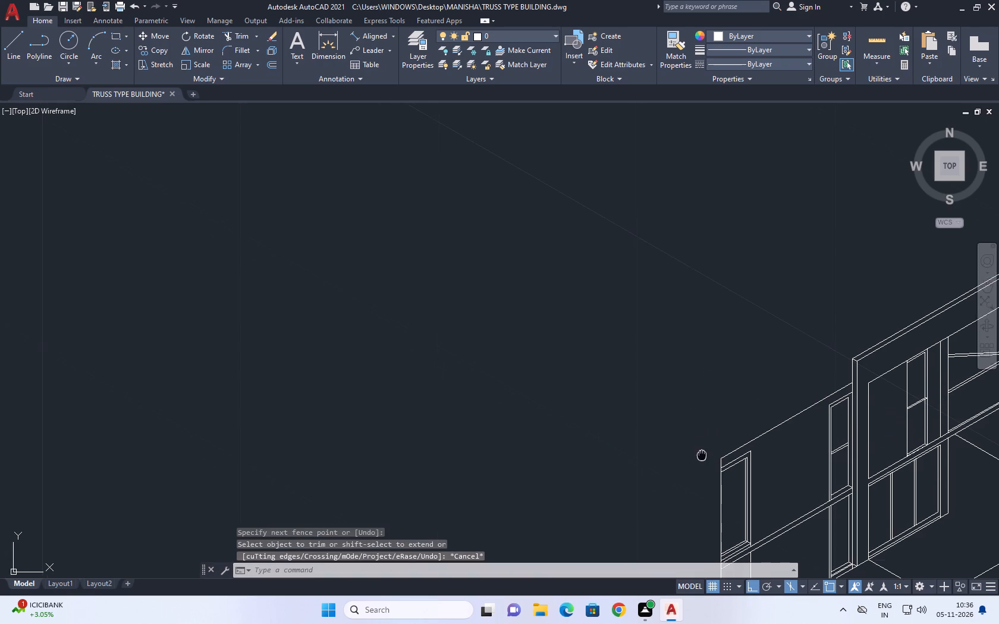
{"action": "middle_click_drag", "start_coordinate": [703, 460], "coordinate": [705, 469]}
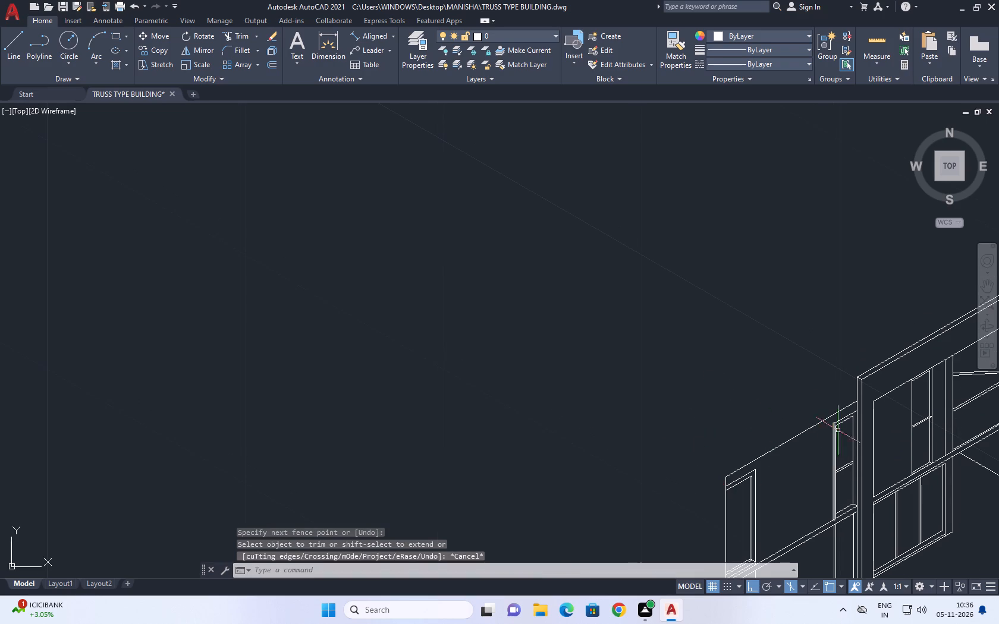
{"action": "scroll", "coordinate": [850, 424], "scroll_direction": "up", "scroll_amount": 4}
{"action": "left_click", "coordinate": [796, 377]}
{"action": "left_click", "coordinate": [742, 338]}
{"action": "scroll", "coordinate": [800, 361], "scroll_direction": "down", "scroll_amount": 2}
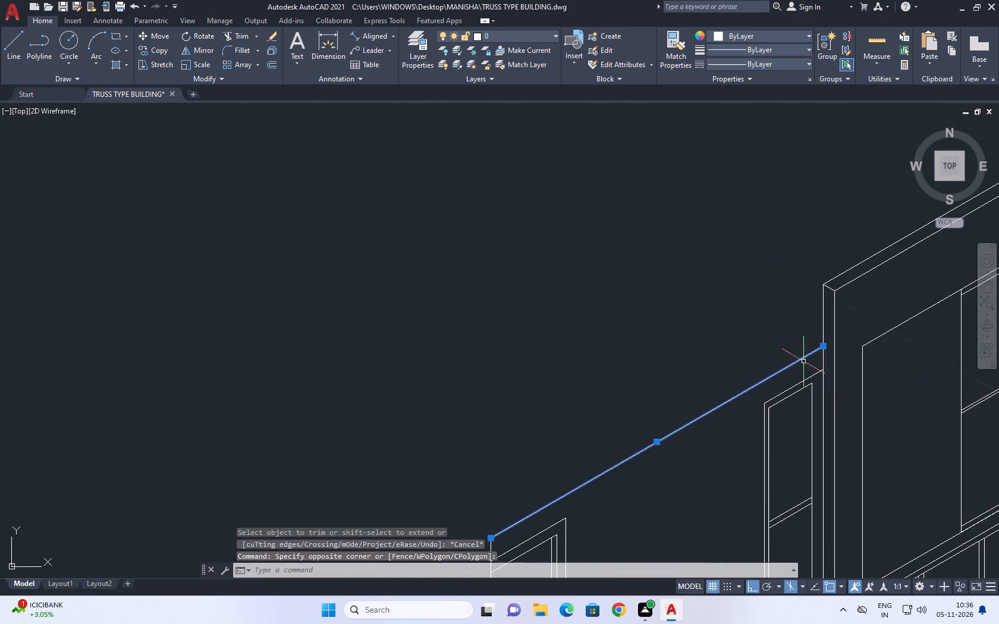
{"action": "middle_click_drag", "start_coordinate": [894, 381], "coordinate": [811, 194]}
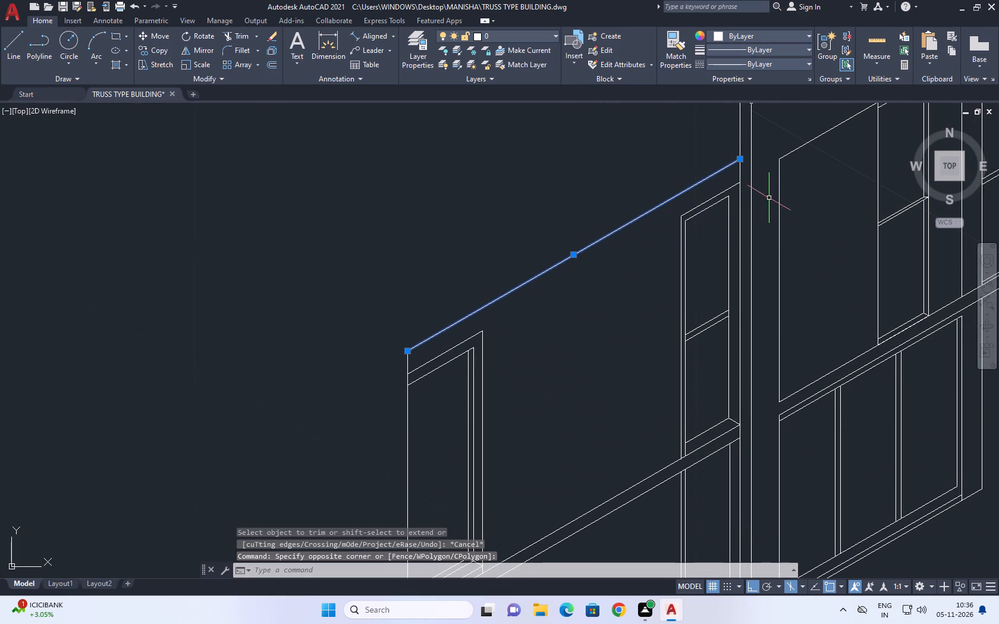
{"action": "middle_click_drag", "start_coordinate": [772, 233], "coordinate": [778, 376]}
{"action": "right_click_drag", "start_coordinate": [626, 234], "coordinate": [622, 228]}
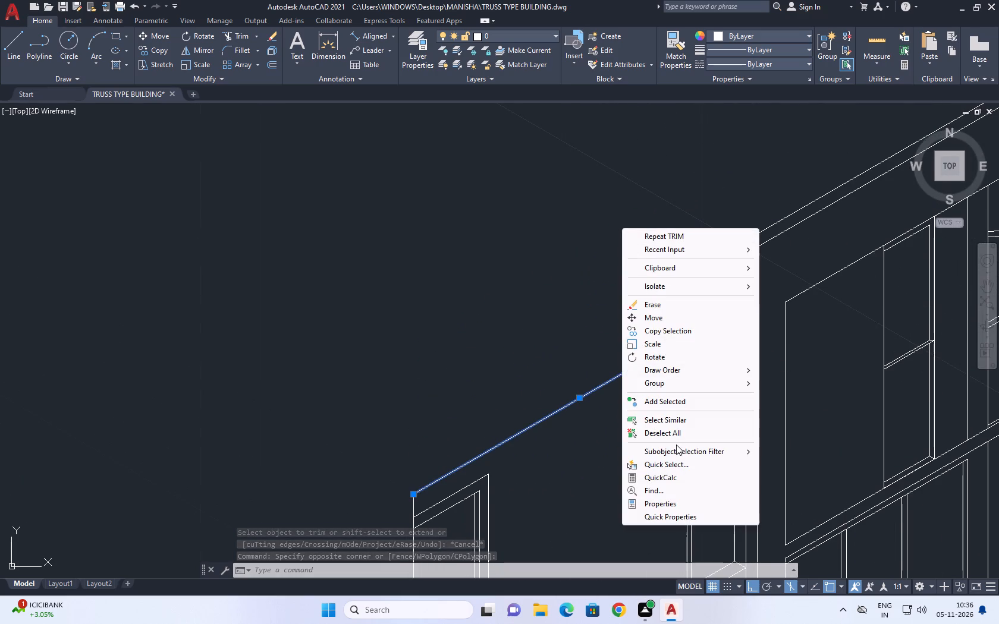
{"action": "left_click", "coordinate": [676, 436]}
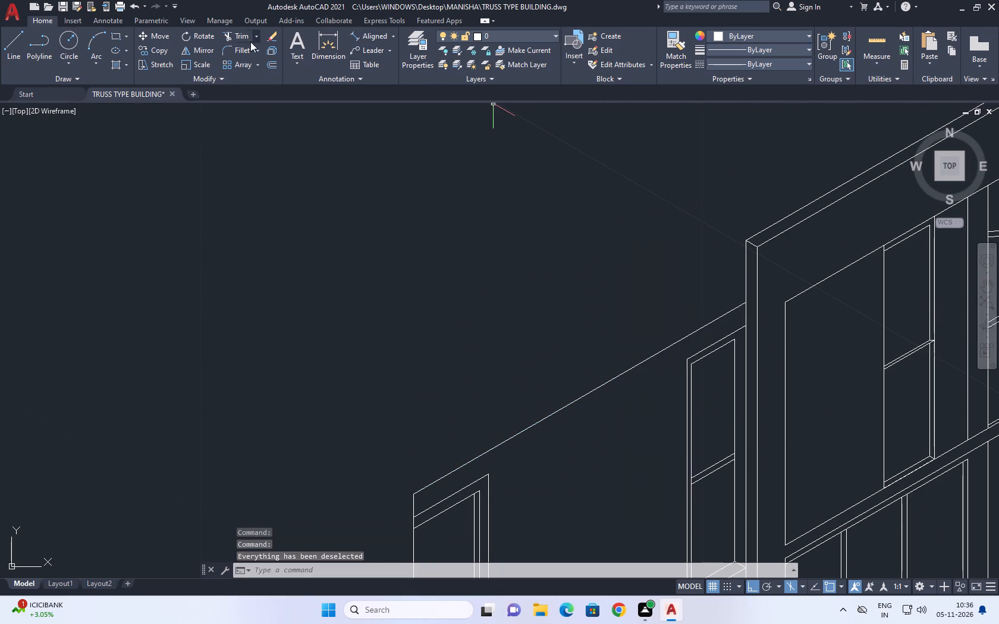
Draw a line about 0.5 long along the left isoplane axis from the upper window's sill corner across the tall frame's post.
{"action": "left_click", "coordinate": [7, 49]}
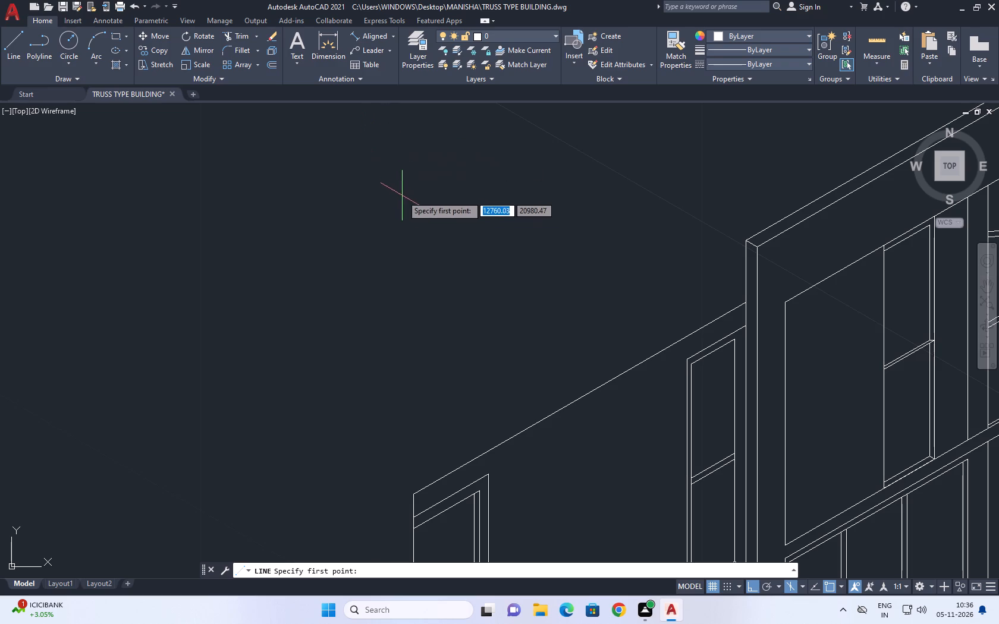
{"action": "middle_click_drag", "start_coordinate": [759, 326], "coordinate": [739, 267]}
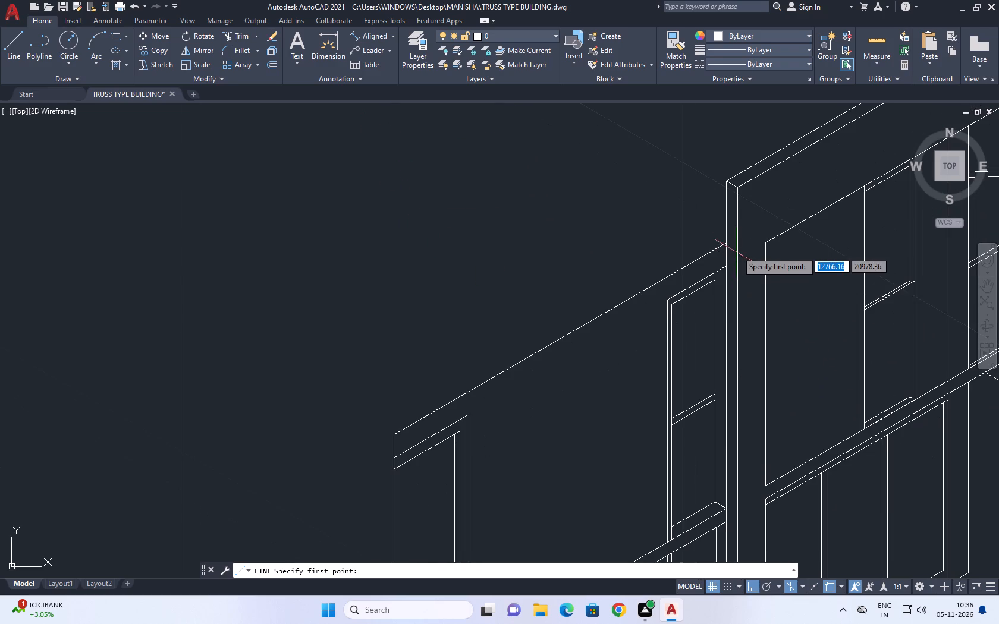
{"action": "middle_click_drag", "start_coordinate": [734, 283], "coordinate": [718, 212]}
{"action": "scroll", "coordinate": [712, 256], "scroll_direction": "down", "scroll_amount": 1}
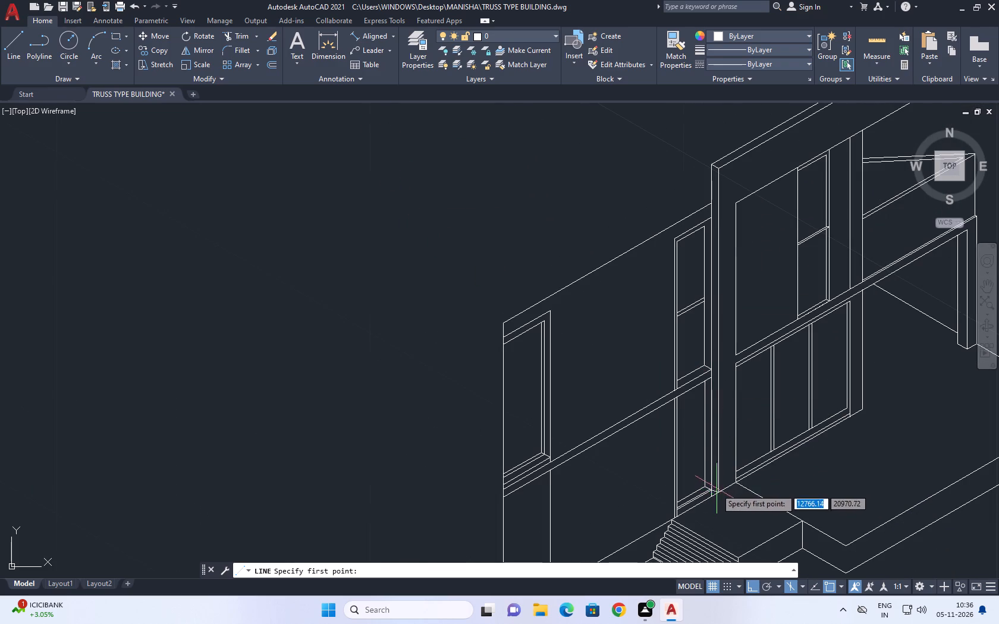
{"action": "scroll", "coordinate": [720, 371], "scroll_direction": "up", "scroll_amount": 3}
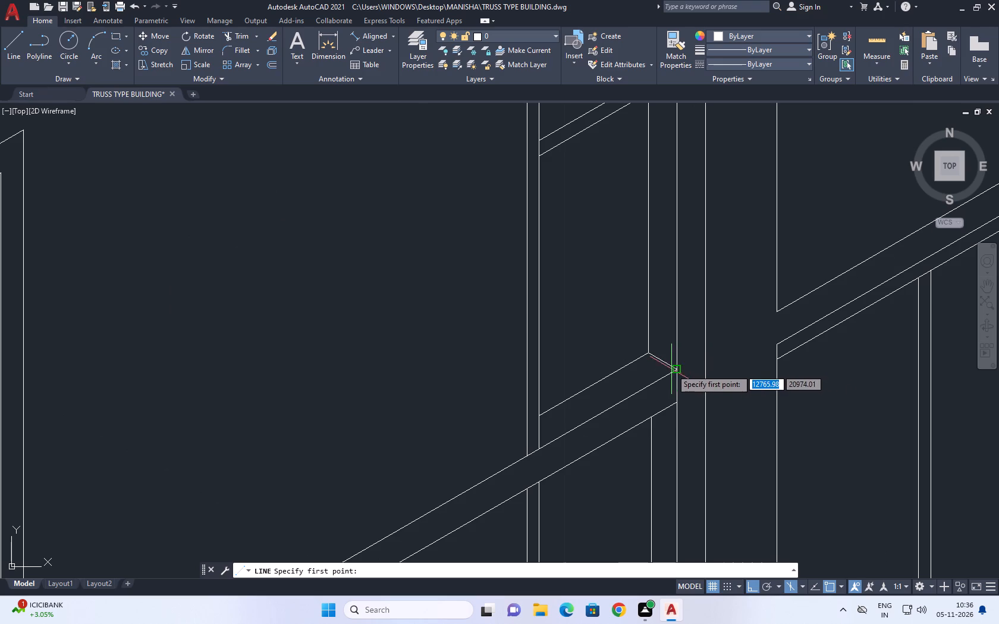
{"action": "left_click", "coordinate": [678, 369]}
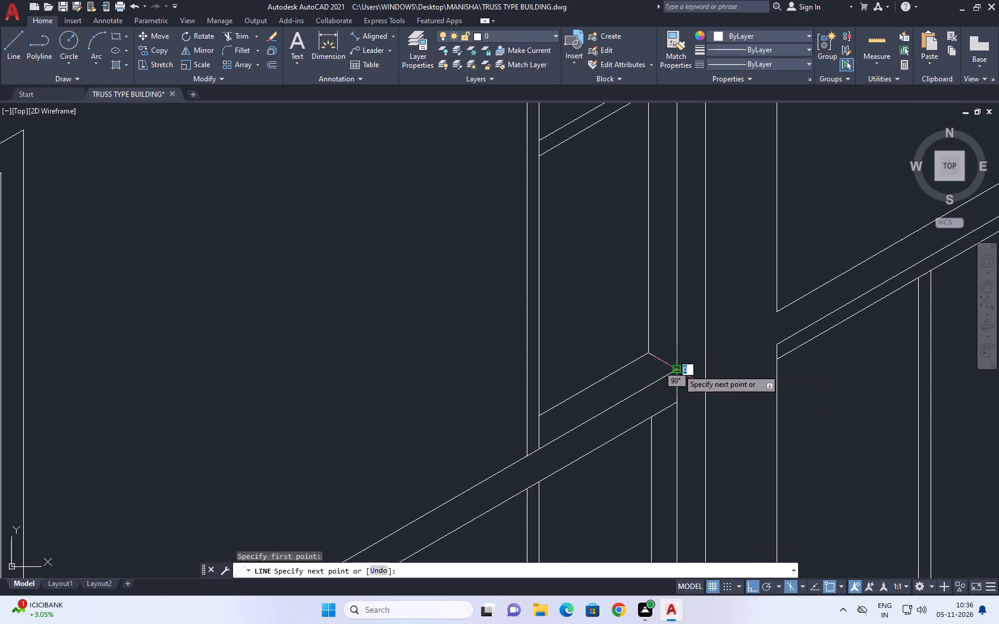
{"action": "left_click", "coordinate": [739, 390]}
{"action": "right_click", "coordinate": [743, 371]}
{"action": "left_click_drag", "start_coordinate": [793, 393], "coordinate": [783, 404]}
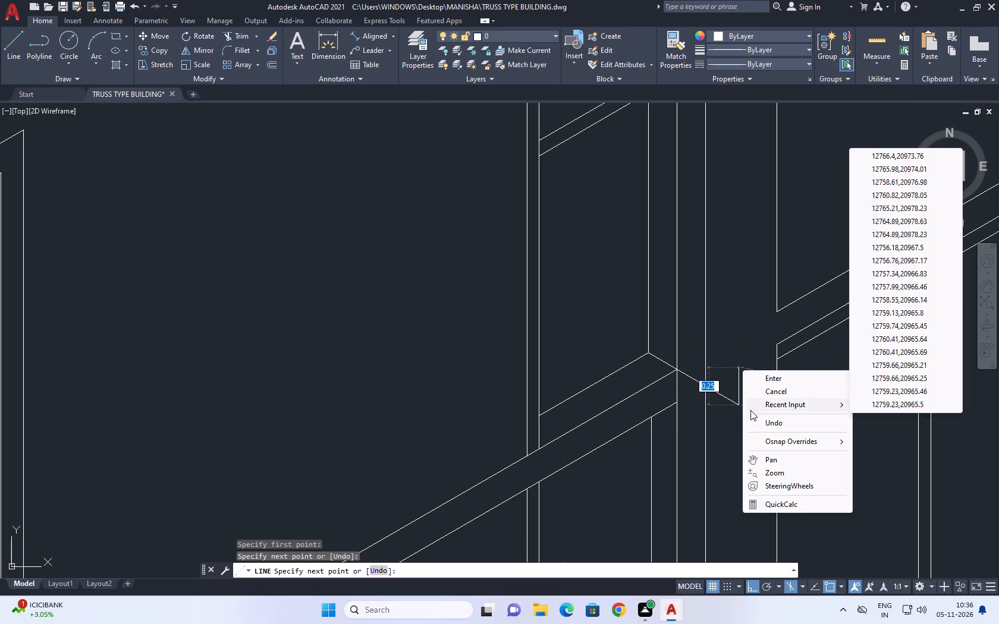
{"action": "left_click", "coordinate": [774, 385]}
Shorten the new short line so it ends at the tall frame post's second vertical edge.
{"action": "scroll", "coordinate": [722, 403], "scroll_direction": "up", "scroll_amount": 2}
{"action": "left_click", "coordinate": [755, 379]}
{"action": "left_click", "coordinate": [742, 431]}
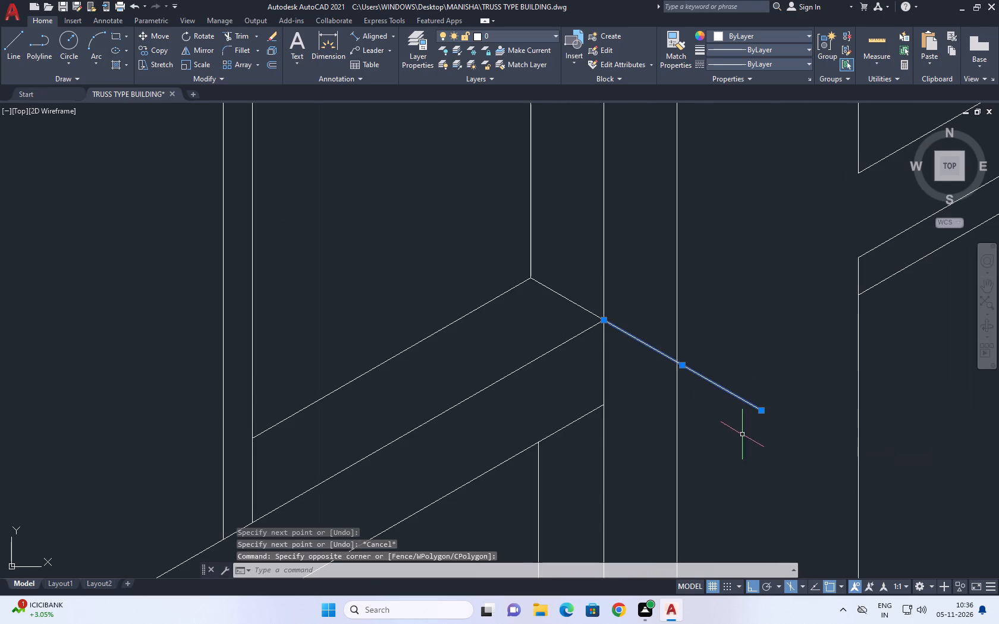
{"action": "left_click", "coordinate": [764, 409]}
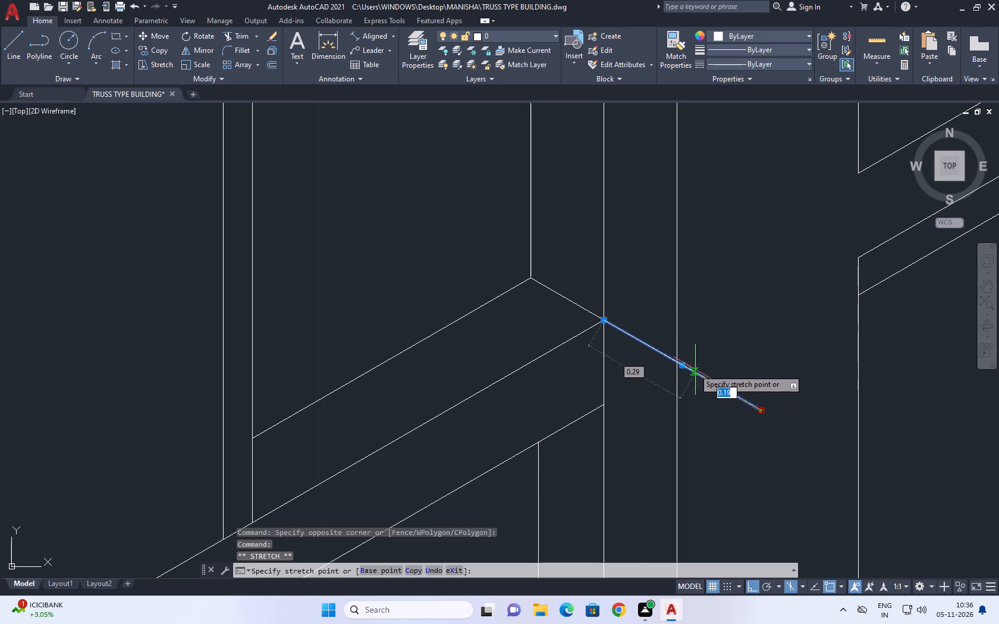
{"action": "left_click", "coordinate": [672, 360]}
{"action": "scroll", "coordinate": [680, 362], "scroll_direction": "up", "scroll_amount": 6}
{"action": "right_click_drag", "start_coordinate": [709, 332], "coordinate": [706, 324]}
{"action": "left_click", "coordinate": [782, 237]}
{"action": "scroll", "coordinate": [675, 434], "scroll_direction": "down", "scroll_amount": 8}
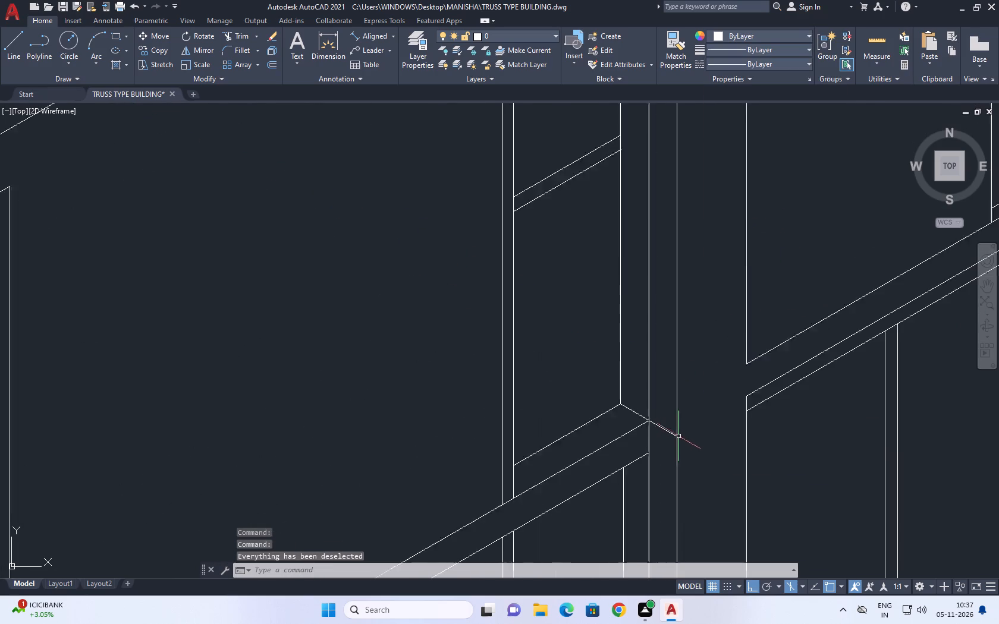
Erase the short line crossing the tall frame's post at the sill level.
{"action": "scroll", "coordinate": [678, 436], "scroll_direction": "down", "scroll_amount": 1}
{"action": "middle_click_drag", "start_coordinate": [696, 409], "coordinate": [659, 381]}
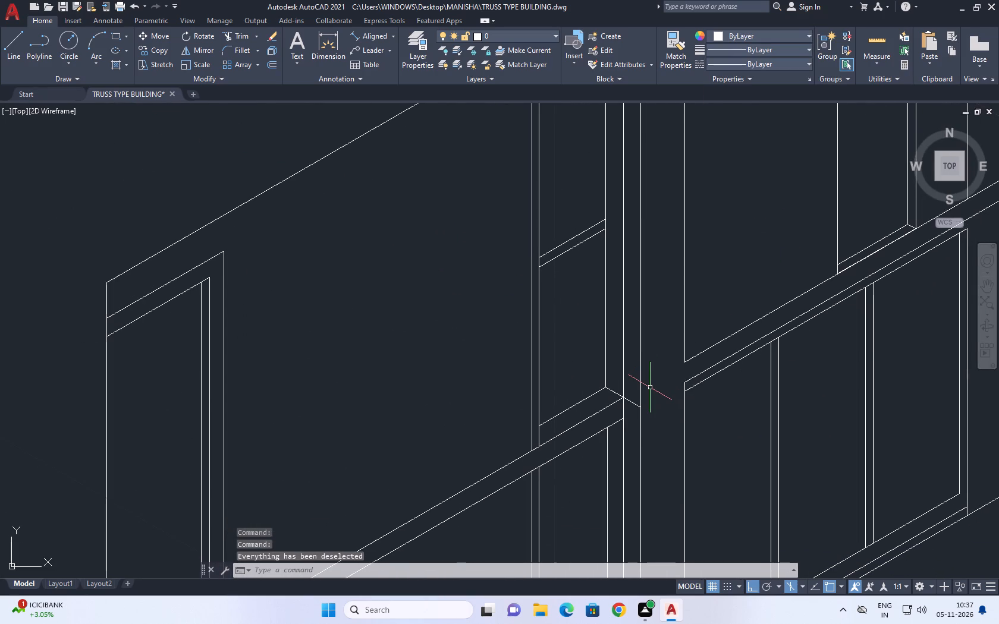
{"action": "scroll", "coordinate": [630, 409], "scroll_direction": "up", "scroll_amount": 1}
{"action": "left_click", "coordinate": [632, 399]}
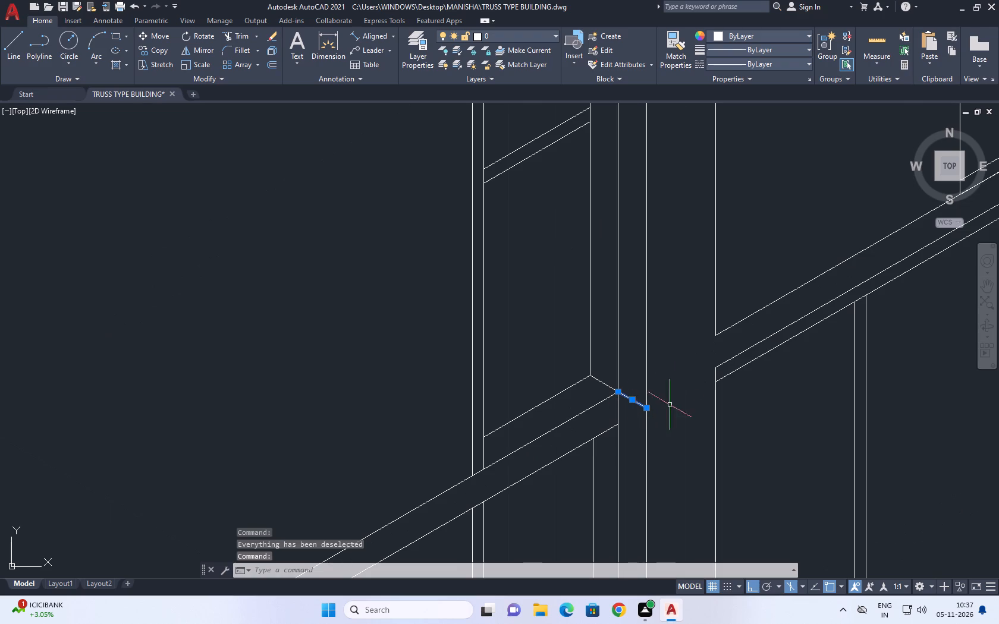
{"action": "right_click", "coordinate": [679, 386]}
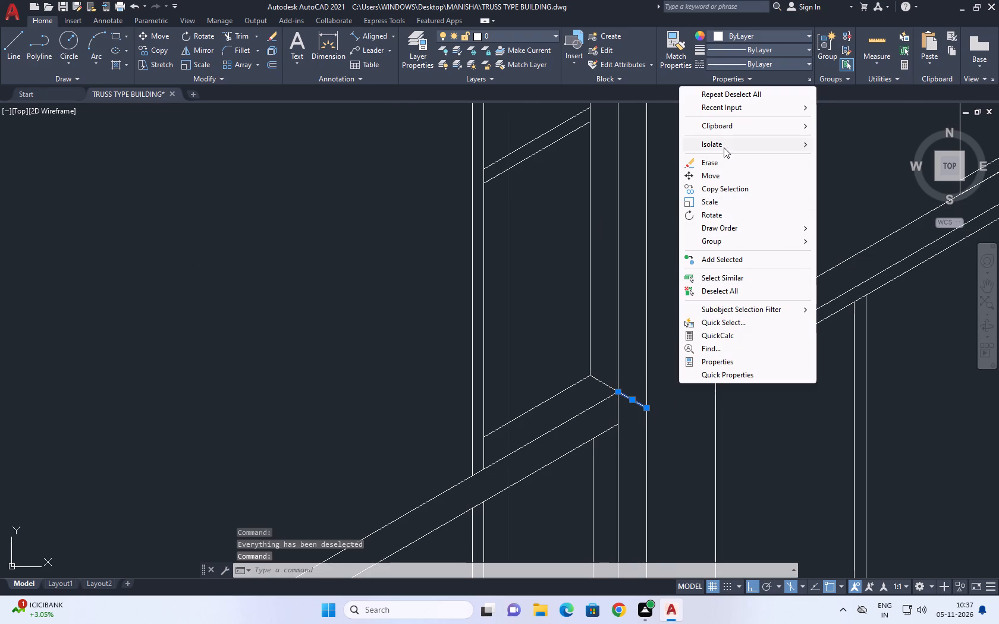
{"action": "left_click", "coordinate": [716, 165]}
Draw a 2.80 line at 150° from the top outer corner of the front wall as the side wall's top edge.
{"action": "scroll", "coordinate": [681, 324], "scroll_direction": "down", "scroll_amount": 3}
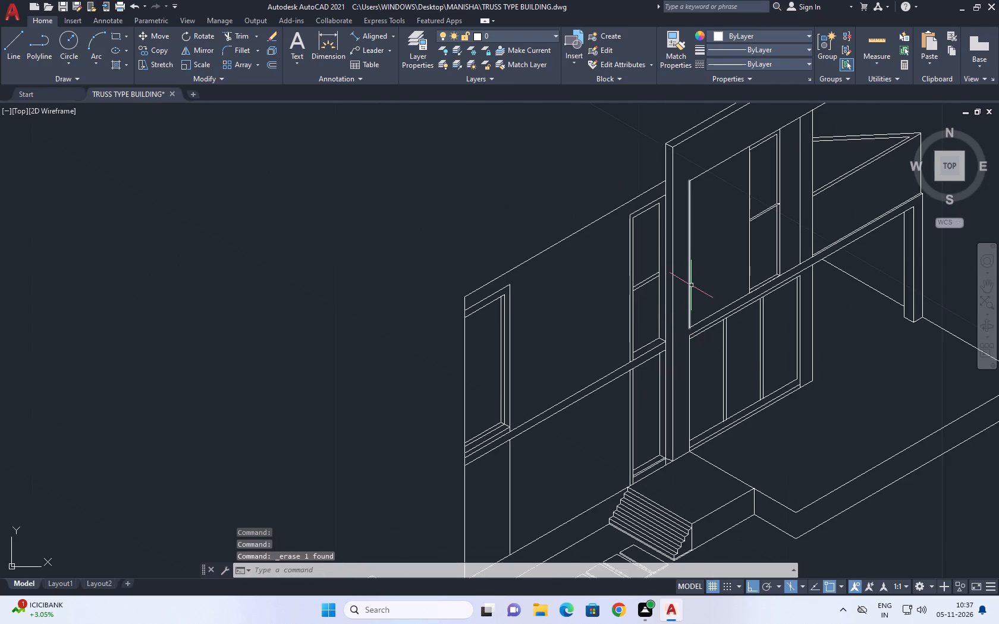
{"action": "middle_click_drag", "start_coordinate": [695, 294], "coordinate": [709, 384]}
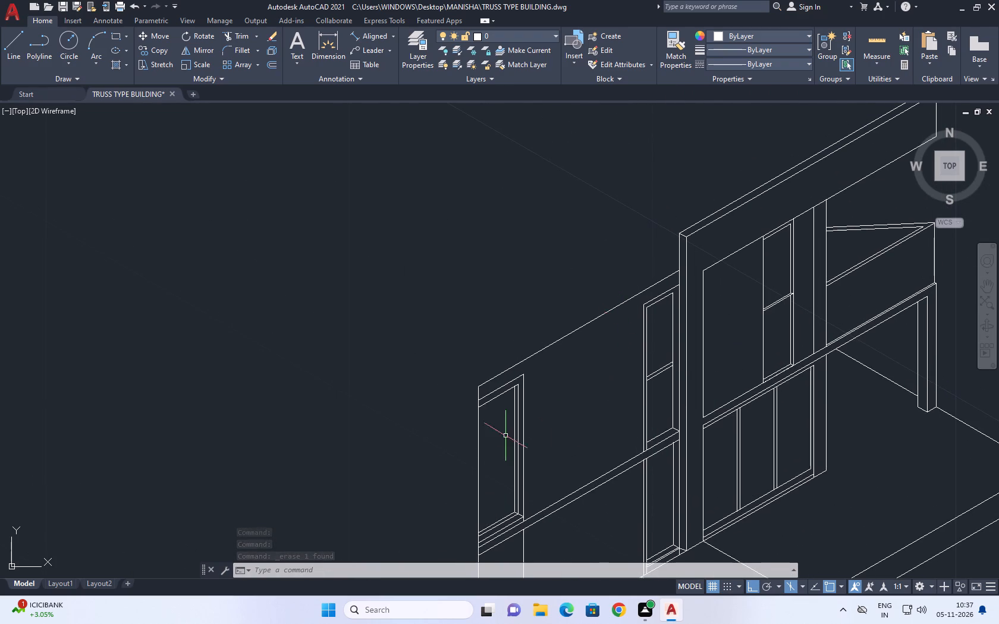
{"action": "middle_click_drag", "start_coordinate": [495, 423], "coordinate": [548, 471]}
{"action": "left_click", "coordinate": [0, 48]}
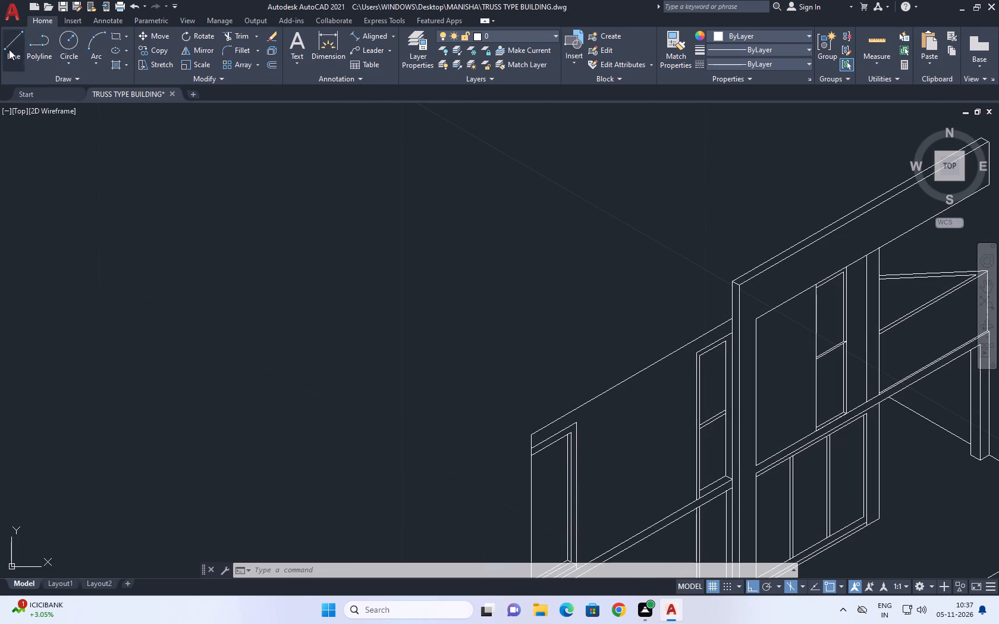
{"action": "left_click", "coordinate": [14, 56]}
{"action": "left_click", "coordinate": [535, 434]}
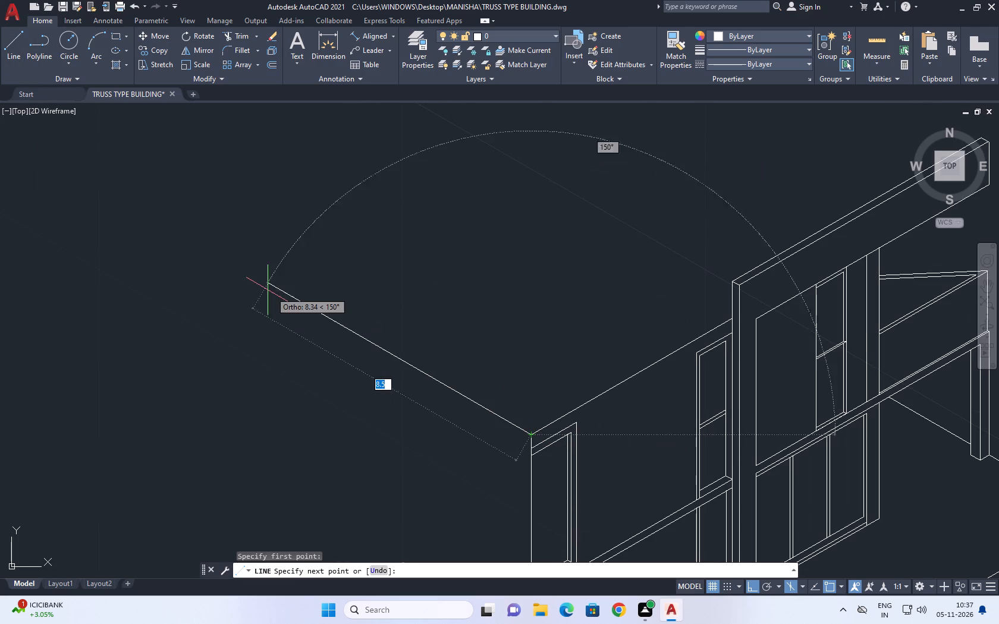
{"action": "middle_click_drag", "start_coordinate": [281, 283], "coordinate": [407, 327]}
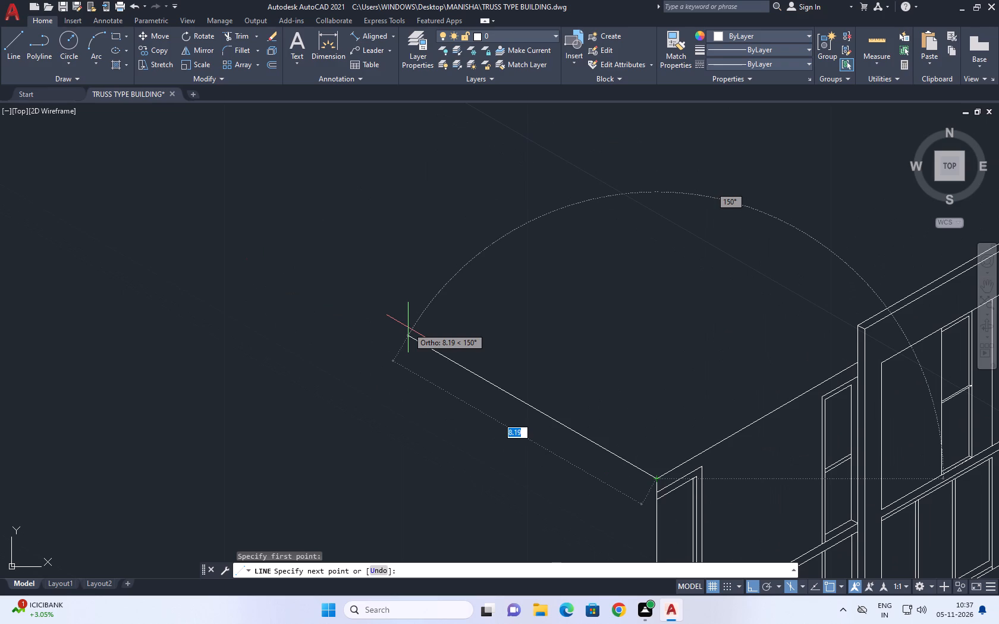
{"action": "type", "text": "2.80"}
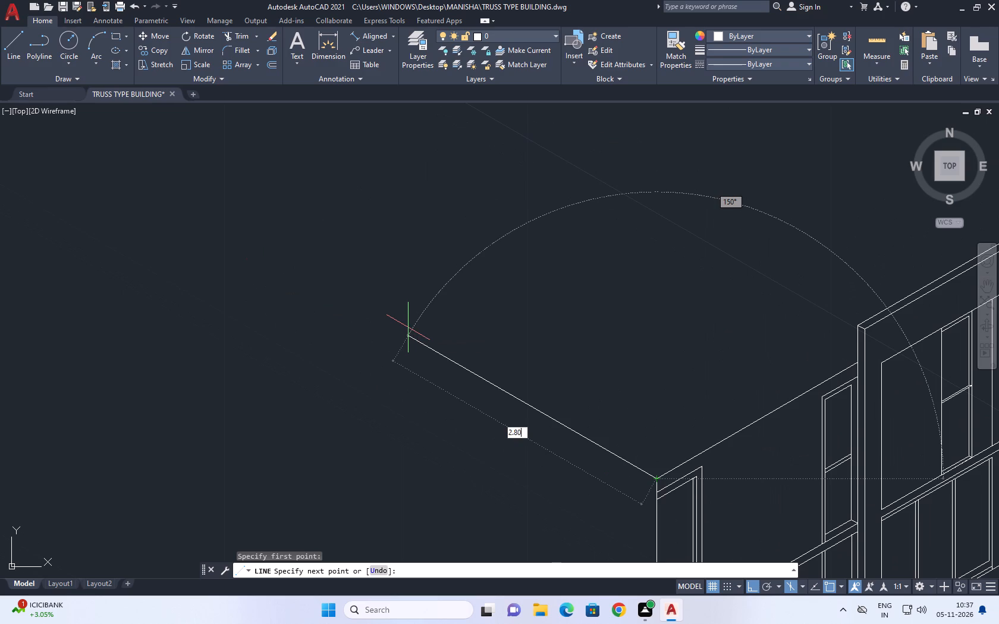
{"action": "key", "text": "Return"}
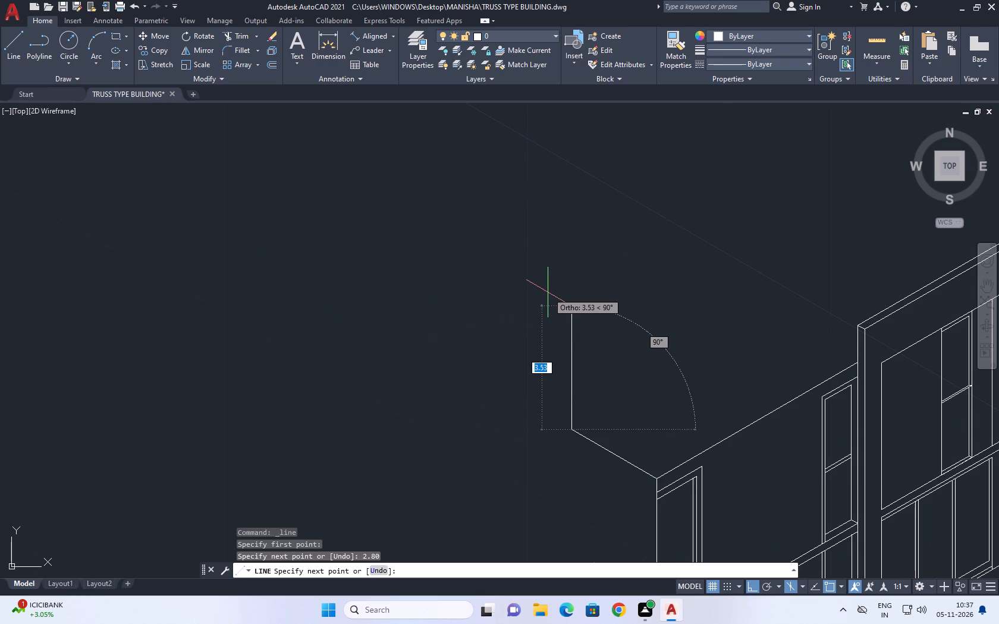
Continue the line 4.20 straight down to form the side wall's far vertical edge.
{"action": "middle_click_drag", "start_coordinate": [527, 404], "coordinate": [532, 396]}
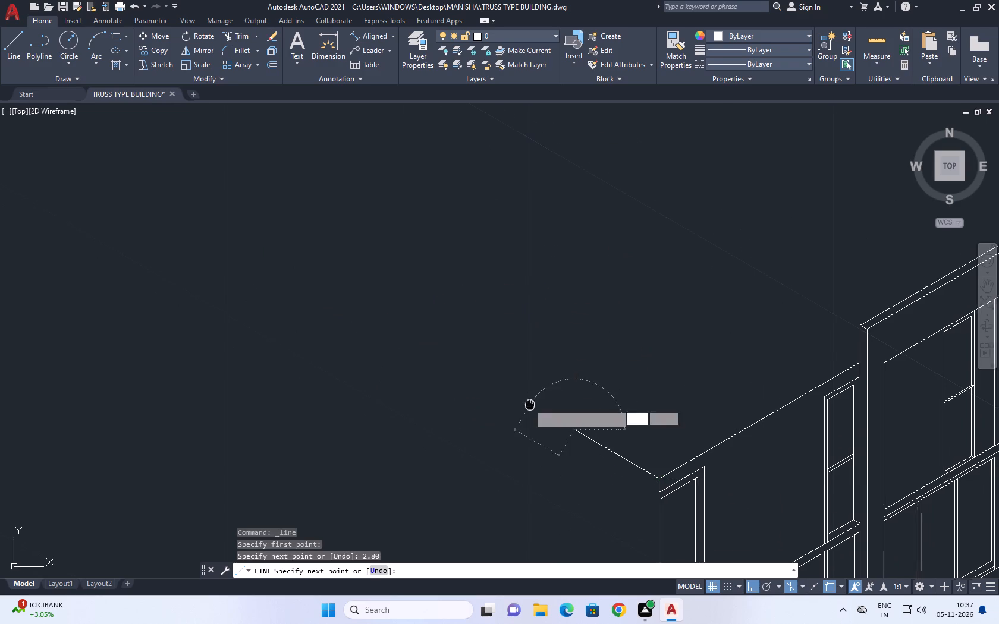
{"action": "middle_click_drag", "start_coordinate": [532, 396], "coordinate": [562, 311]}
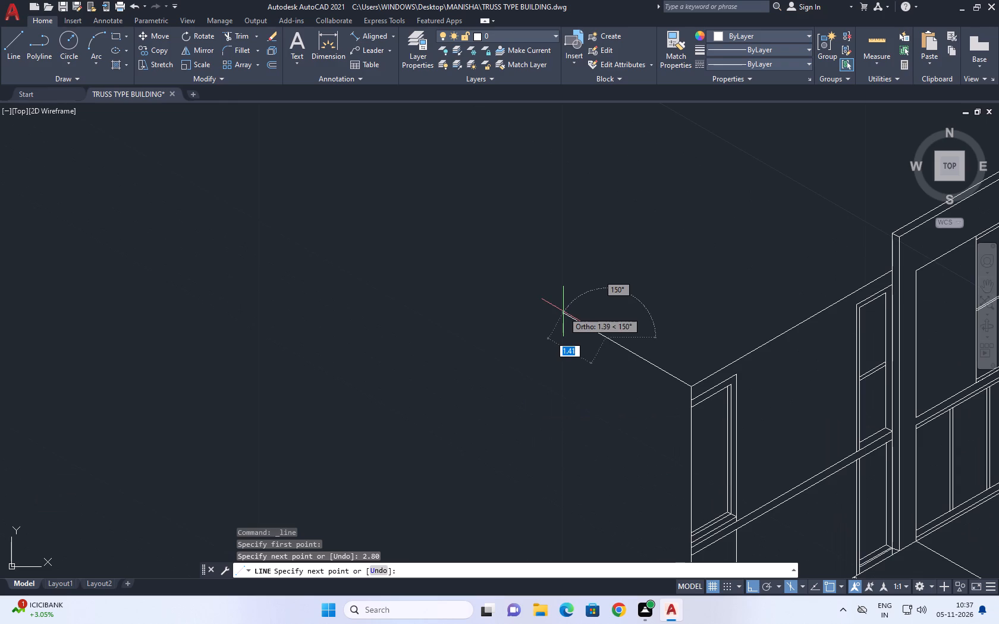
{"action": "middle_click_drag", "start_coordinate": [579, 408], "coordinate": [611, 322]}
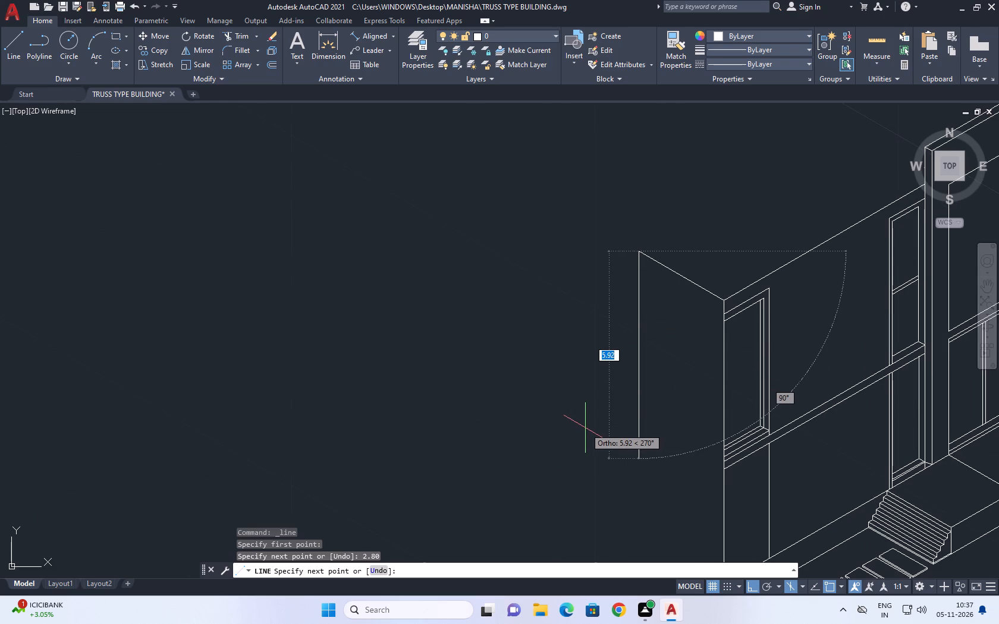
{"action": "type", "text": "4.20"}
{"action": "key", "text": "Return"}
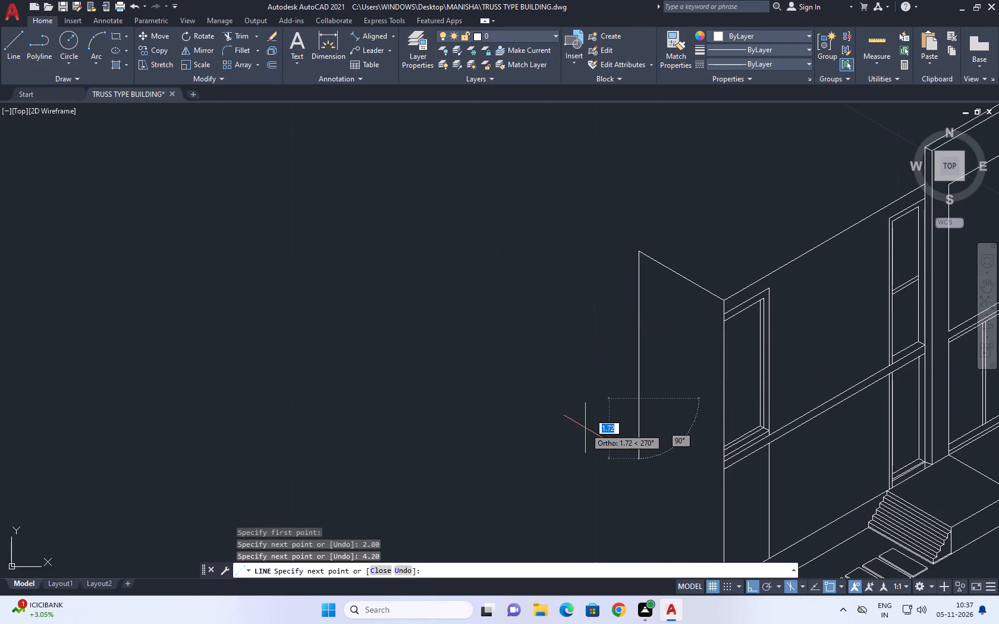
Continue the line along the left isoplane axis as the side wall's bottom edge, running slightly past the front wall's corner edge.
{"action": "scroll", "coordinate": [715, 446], "scroll_direction": "up", "scroll_amount": 3}
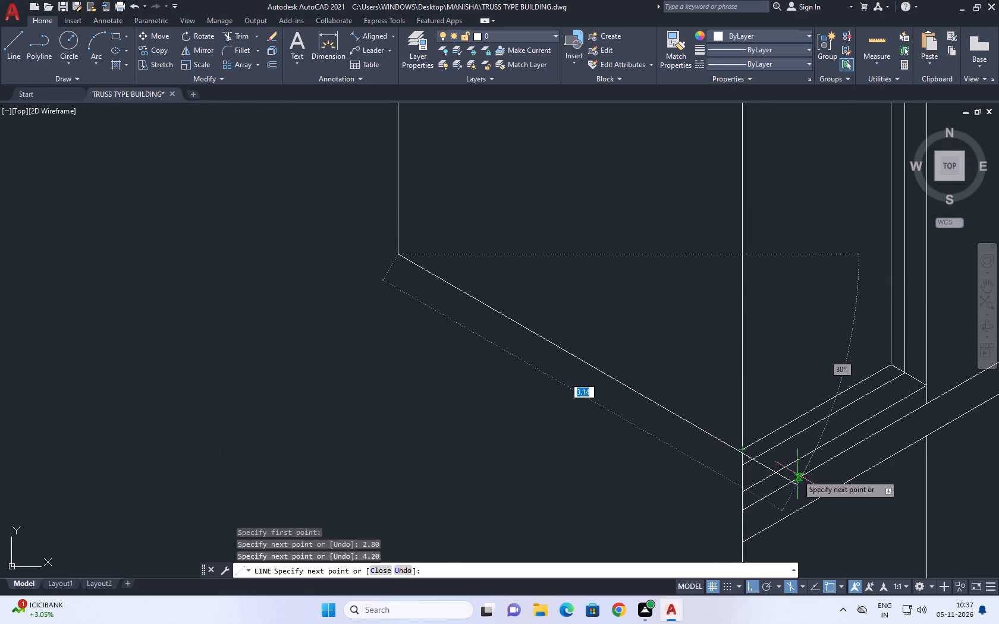
{"action": "scroll", "coordinate": [767, 465], "scroll_direction": "up", "scroll_amount": 2}
{"action": "left_click", "coordinate": [766, 465]}
{"action": "right_click", "coordinate": [564, 417]}
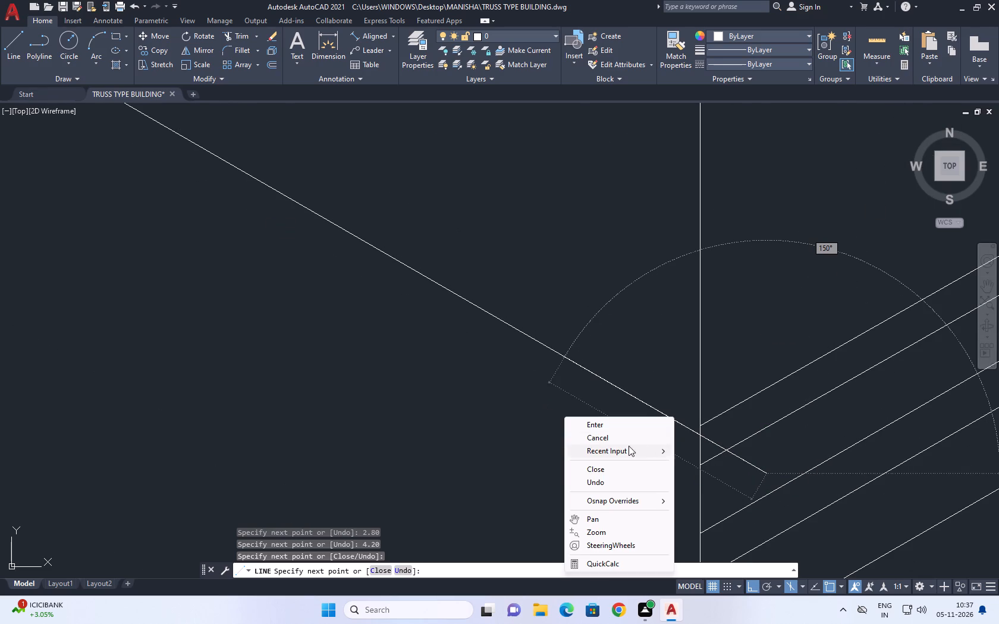
{"action": "left_click", "coordinate": [618, 437]}
{"action": "middle_click_drag", "start_coordinate": [711, 459], "coordinate": [662, 450]}
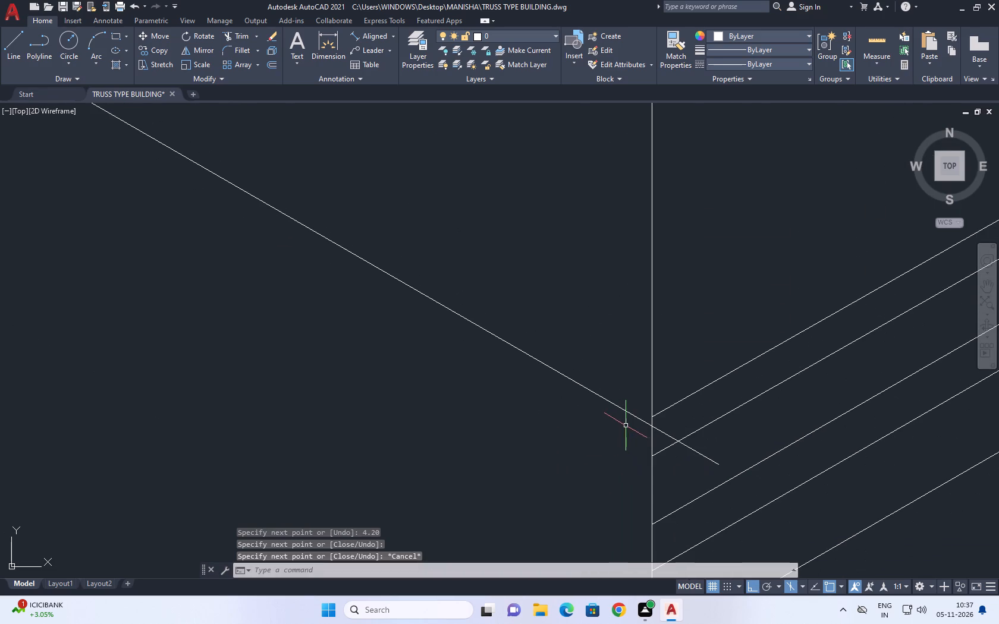
Draw a line at 30° in the top isoplane from where the side wall's bottom edge meets the corner edge, past the window.
{"action": "scroll", "coordinate": [700, 446], "scroll_direction": "down", "scroll_amount": 2}
{"action": "middle_click_drag", "start_coordinate": [769, 465], "coordinate": [641, 454]}
{"action": "middle_click_drag", "start_coordinate": [696, 400], "coordinate": [698, 424]}
{"action": "left_click_drag", "start_coordinate": [11, 45], "coordinate": [17, 78]}
{"action": "left_click", "coordinate": [15, 49]}
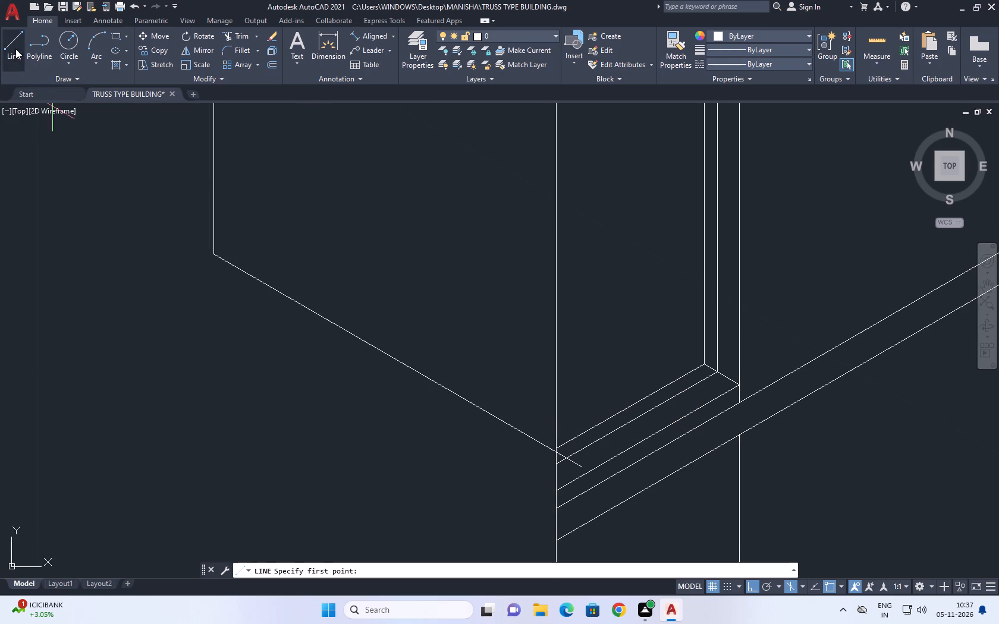
{"action": "scroll", "coordinate": [565, 453], "scroll_direction": "up", "scroll_amount": 2}
{"action": "left_click", "coordinate": [538, 454]}
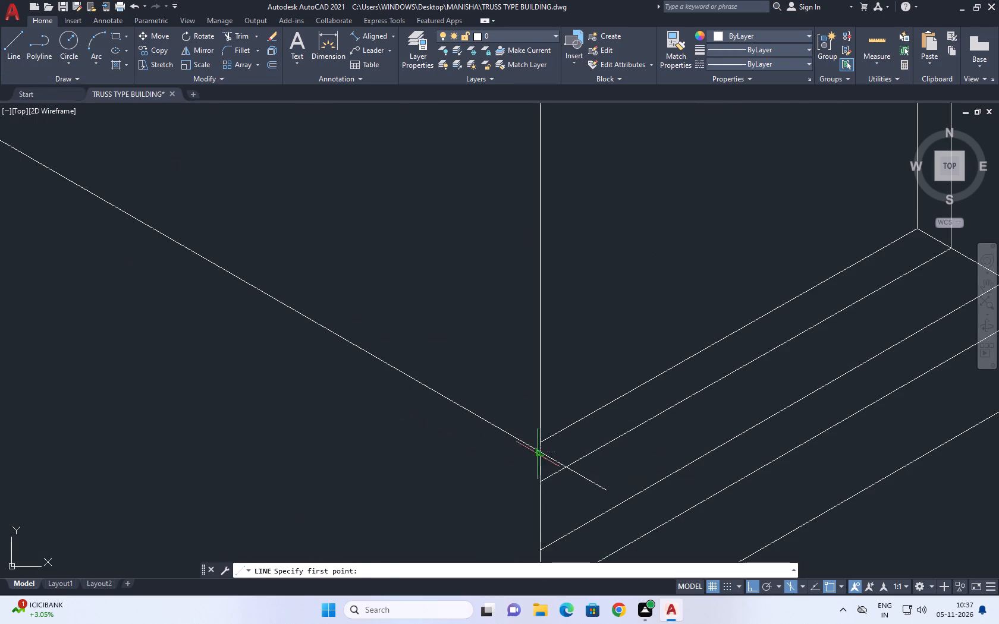
{"action": "scroll", "coordinate": [599, 431], "scroll_direction": "down", "scroll_amount": 1}
{"action": "middle_click_drag", "start_coordinate": [666, 385], "coordinate": [439, 455]}
{"action": "middle_click_drag", "start_coordinate": [714, 370], "coordinate": [541, 395]}
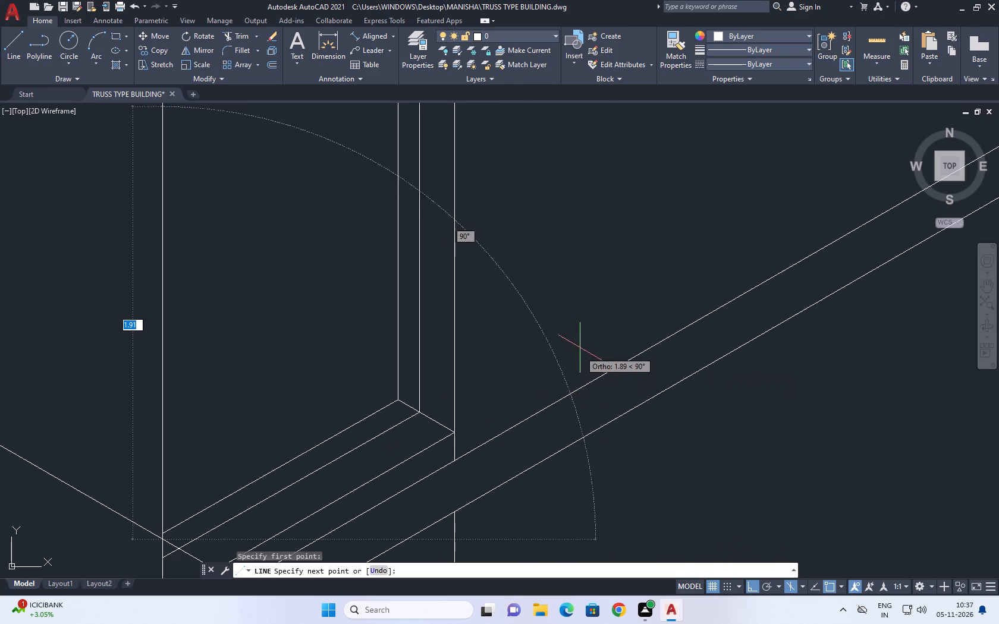
{"action": "key", "text": "F5"}
{"action": "left_click", "coordinate": [596, 331]}
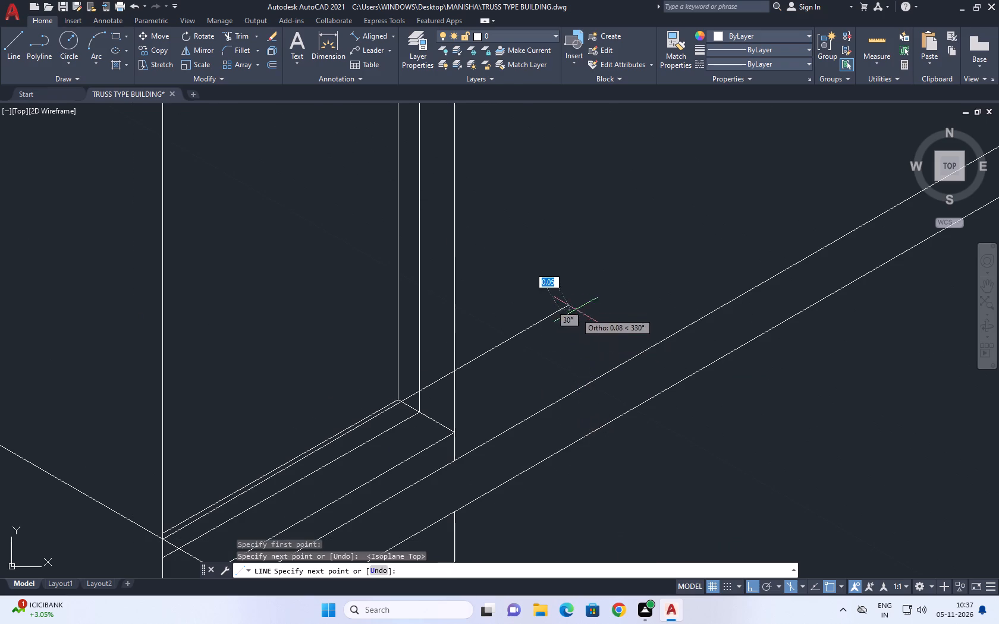
{"action": "right_click_drag", "start_coordinate": [577, 298], "coordinate": [576, 292]}
{"action": "left_click", "coordinate": [624, 308]}
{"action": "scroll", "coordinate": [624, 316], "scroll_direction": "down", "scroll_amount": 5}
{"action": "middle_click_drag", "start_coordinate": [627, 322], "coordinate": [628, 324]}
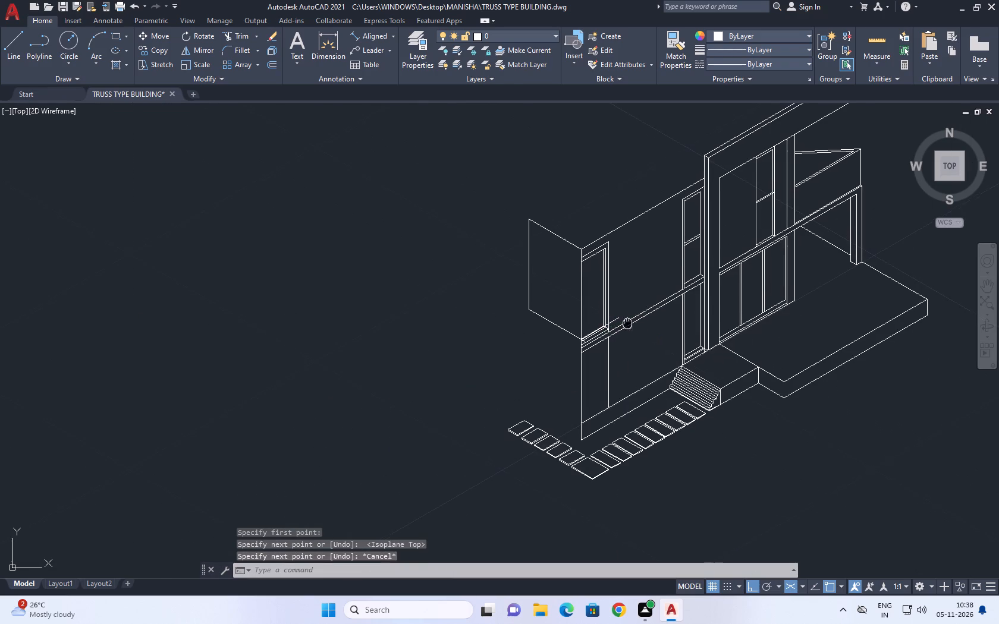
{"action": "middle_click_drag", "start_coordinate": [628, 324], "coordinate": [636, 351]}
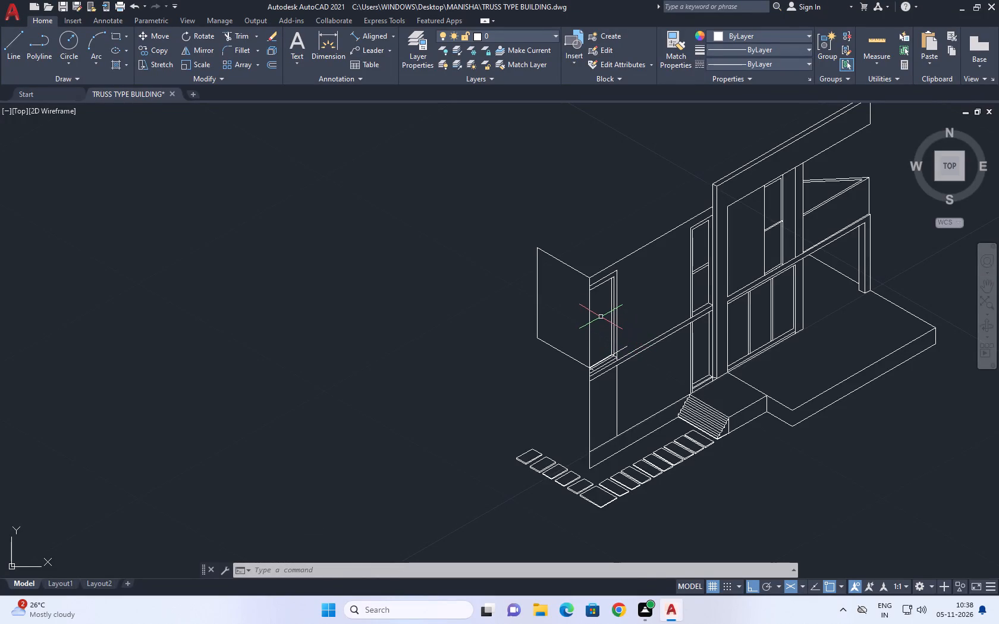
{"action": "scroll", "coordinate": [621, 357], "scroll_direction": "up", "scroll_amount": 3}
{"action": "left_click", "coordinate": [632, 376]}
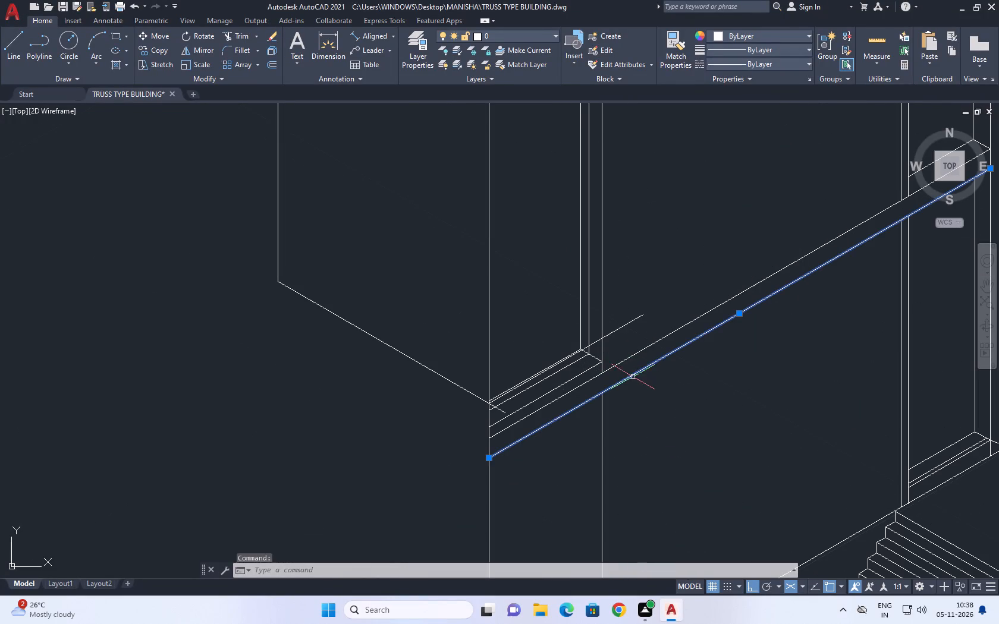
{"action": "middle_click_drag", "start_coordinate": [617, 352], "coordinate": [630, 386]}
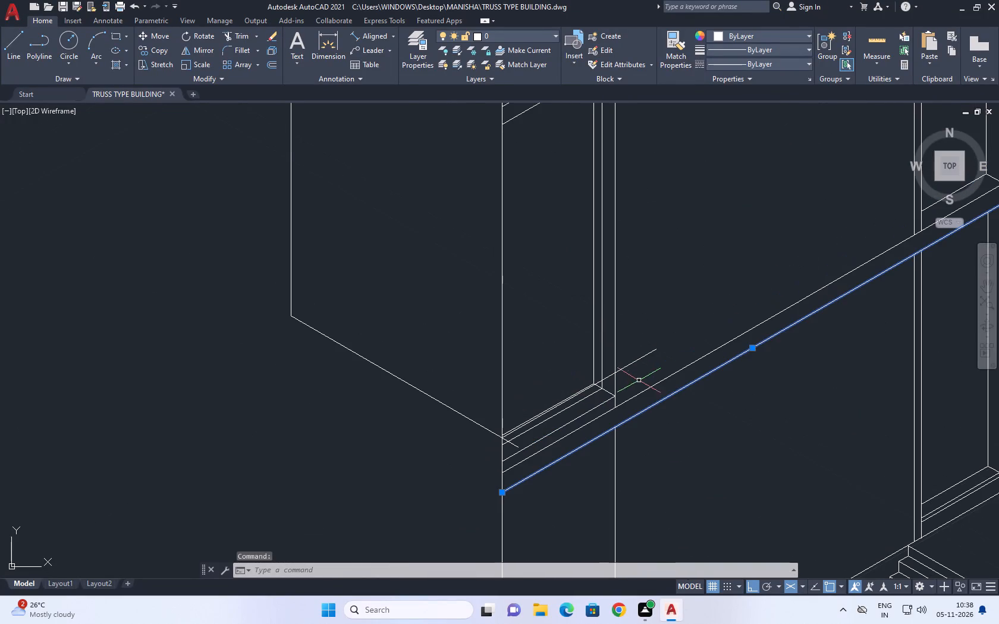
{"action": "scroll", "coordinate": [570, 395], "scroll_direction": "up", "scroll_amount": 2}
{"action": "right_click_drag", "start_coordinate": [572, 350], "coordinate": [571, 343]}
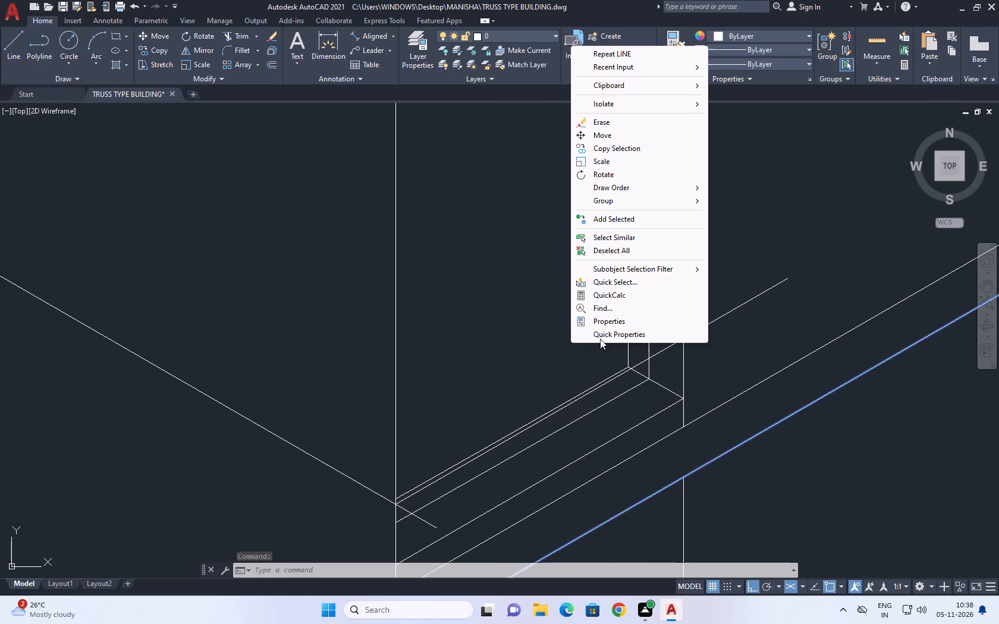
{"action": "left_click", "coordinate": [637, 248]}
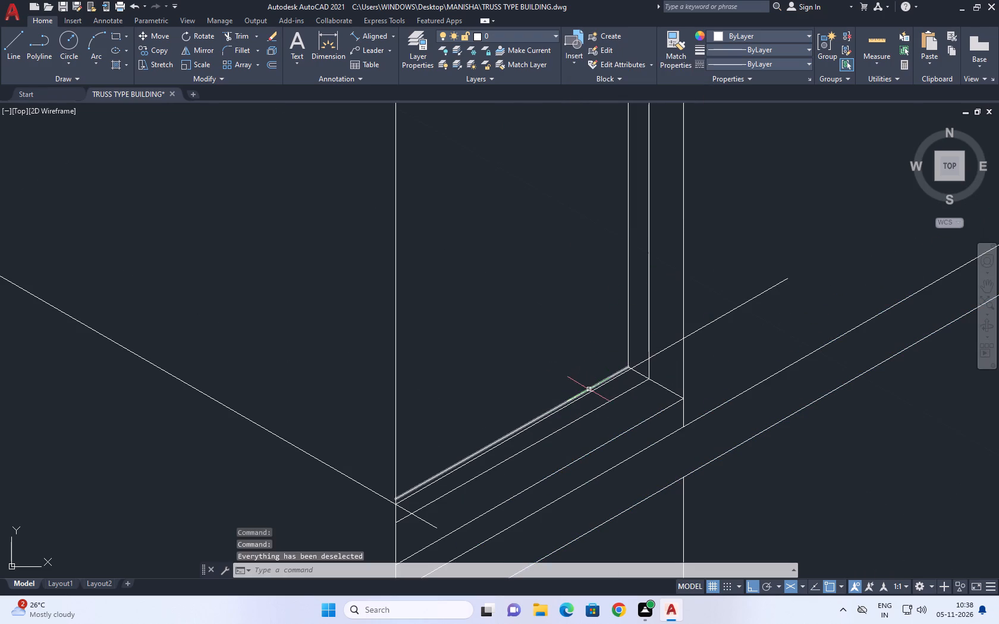
Erase the window's old upper sill line lying just above the new line.
{"action": "left_click", "coordinate": [589, 389]}
{"action": "right_click", "coordinate": [565, 324]}
{"action": "left_click", "coordinate": [618, 99]}
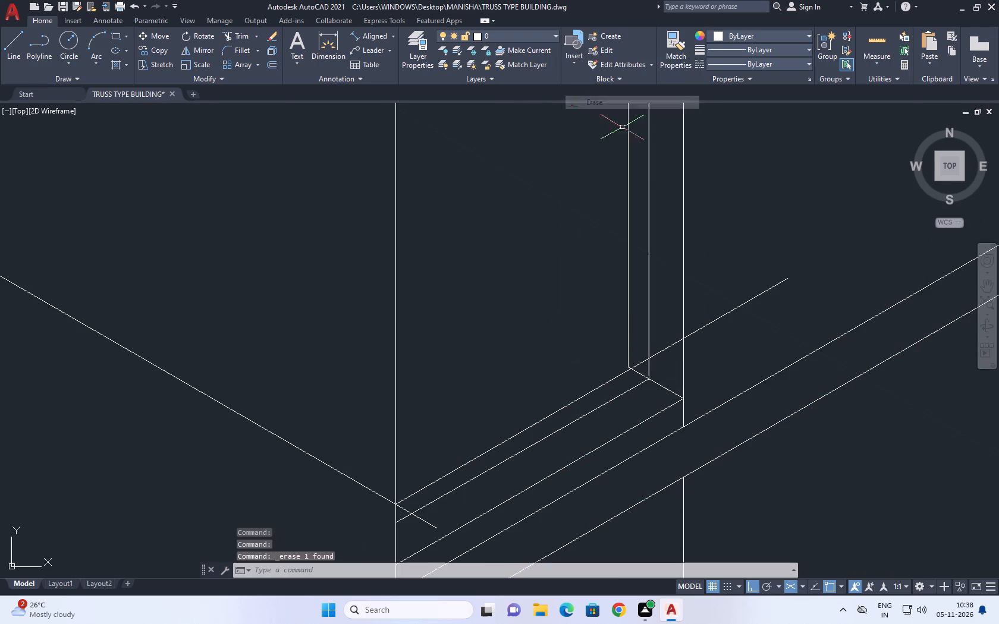
Trim the side wall's bottom edge beyond the corner and the new sill line beyond the window's outer vertical edge.
{"action": "middle_click_drag", "start_coordinate": [597, 361], "coordinate": [625, 310]}
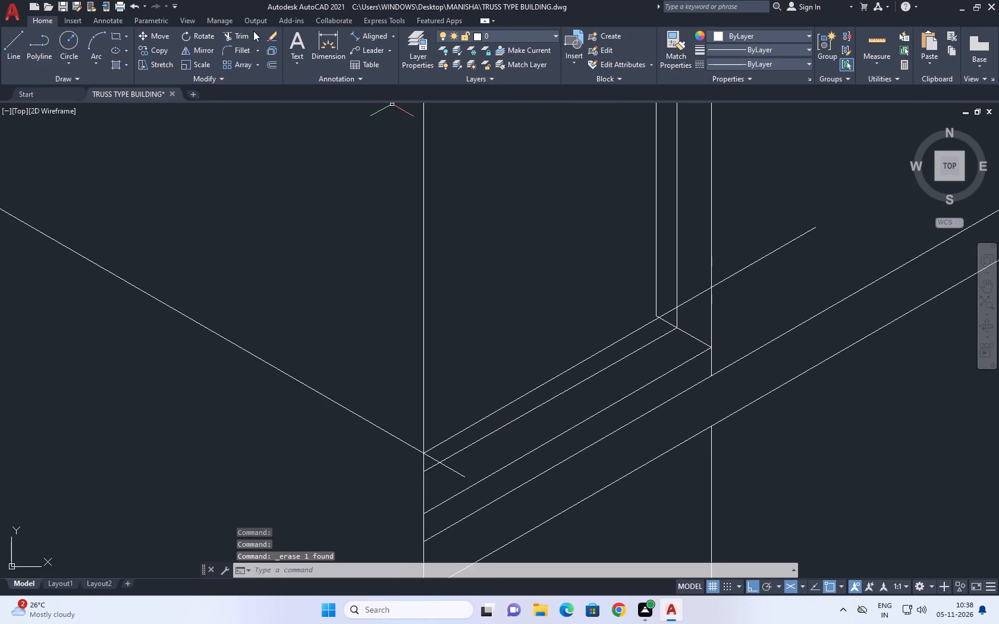
{"action": "left_click", "coordinate": [247, 35]}
{"action": "left_click", "coordinate": [436, 461]}
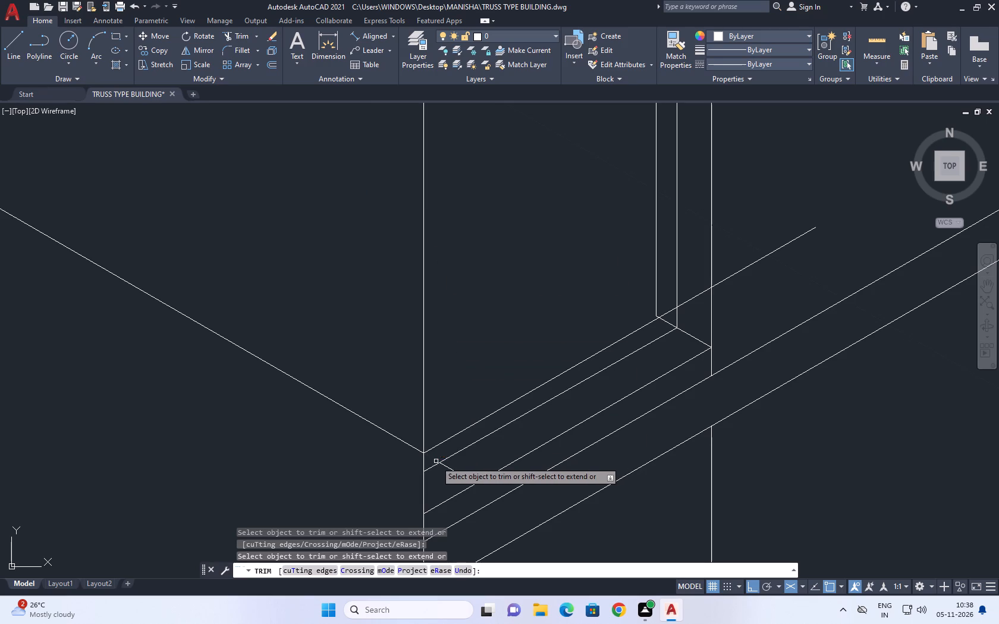
{"action": "left_click", "coordinate": [445, 468]}
{"action": "left_click", "coordinate": [764, 264]}
{"action": "left_click", "coordinate": [763, 252]}
{"action": "right_click", "coordinate": [749, 244]}
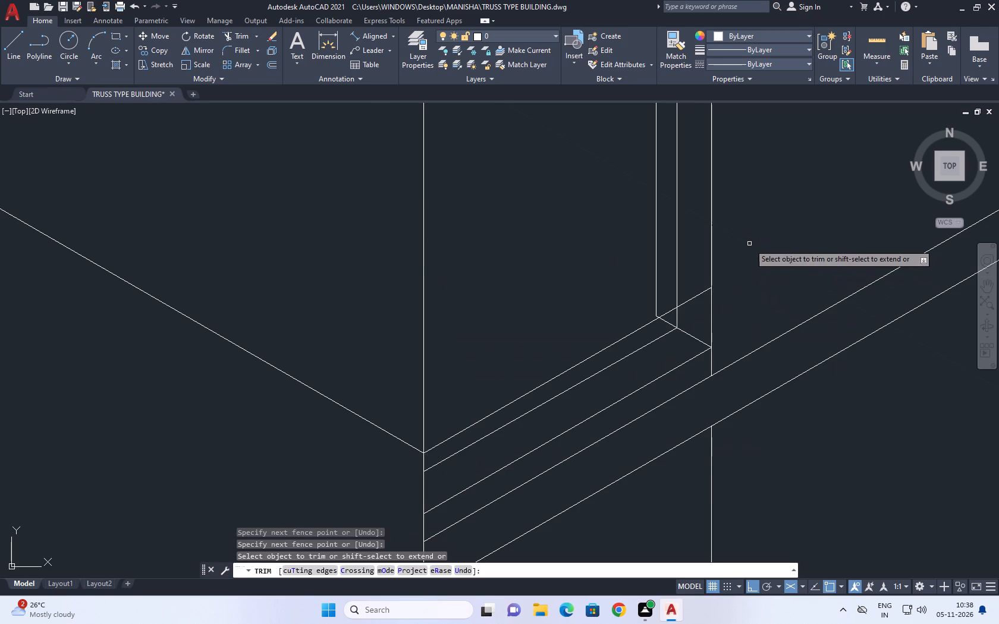
{"action": "left_click", "coordinate": [769, 267]}
Copy the front wall's lower floor-band line 0.4 vertically upward in the right isoplane.
{"action": "scroll", "coordinate": [759, 261], "scroll_direction": "down", "scroll_amount": 3}
{"action": "middle_click_drag", "start_coordinate": [737, 320], "coordinate": [731, 351]}
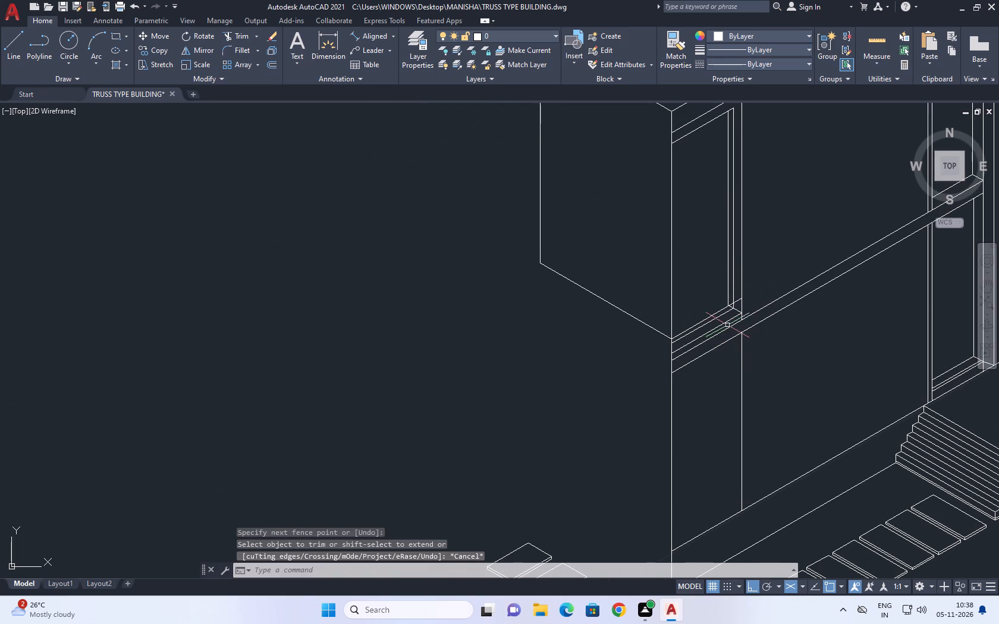
{"action": "middle_click_drag", "start_coordinate": [713, 350], "coordinate": [713, 376]}
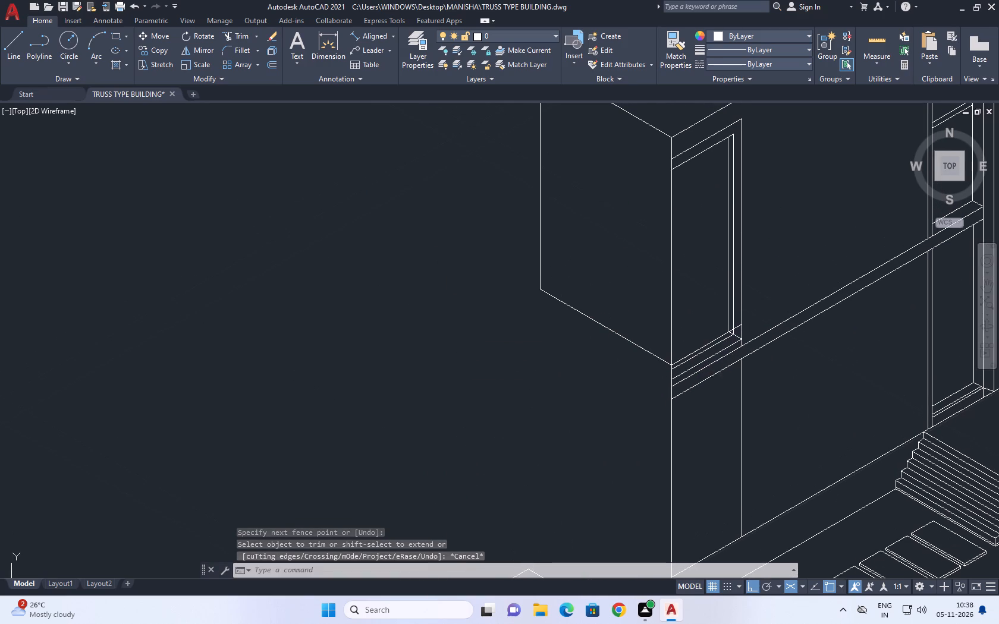
{"action": "left_click", "coordinate": [713, 377]}
{"action": "middle_click_drag", "start_coordinate": [691, 370], "coordinate": [705, 417]}
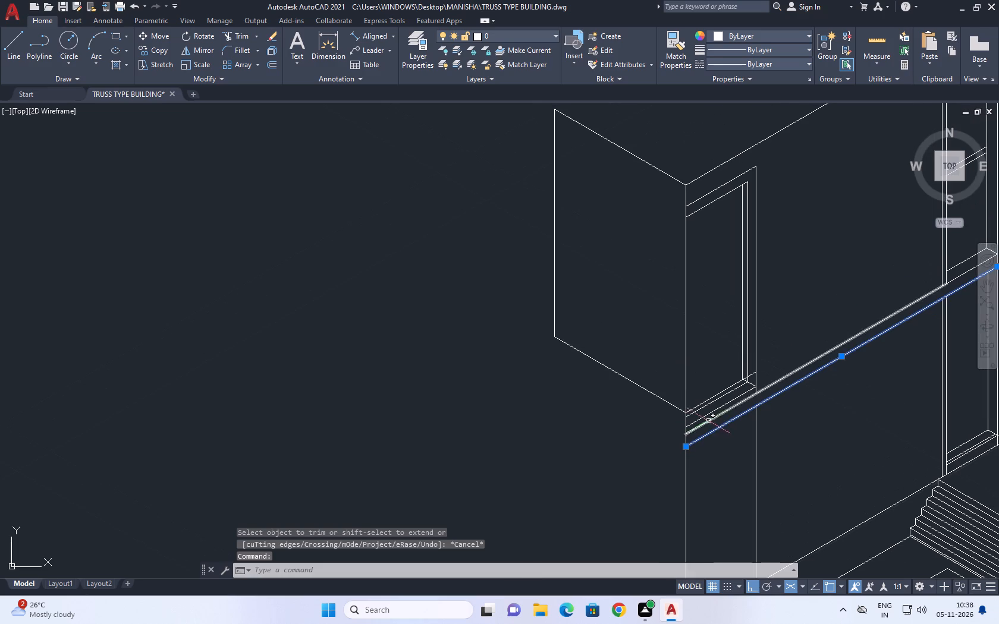
{"action": "middle_click_drag", "start_coordinate": [733, 417], "coordinate": [694, 386]}
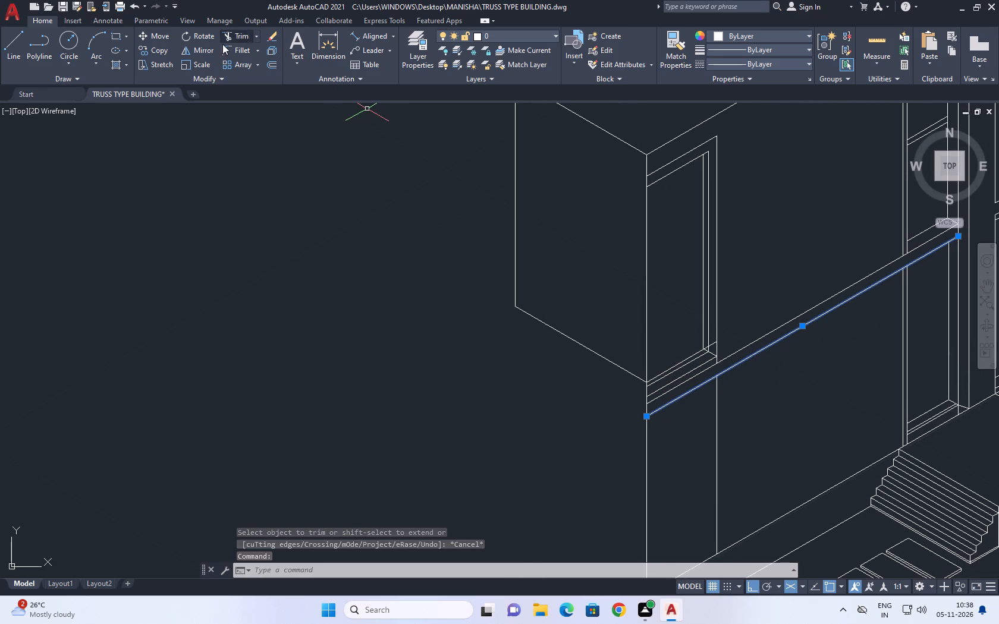
{"action": "left_click", "coordinate": [160, 50]}
{"action": "scroll", "coordinate": [782, 328], "scroll_direction": "up", "scroll_amount": 1}
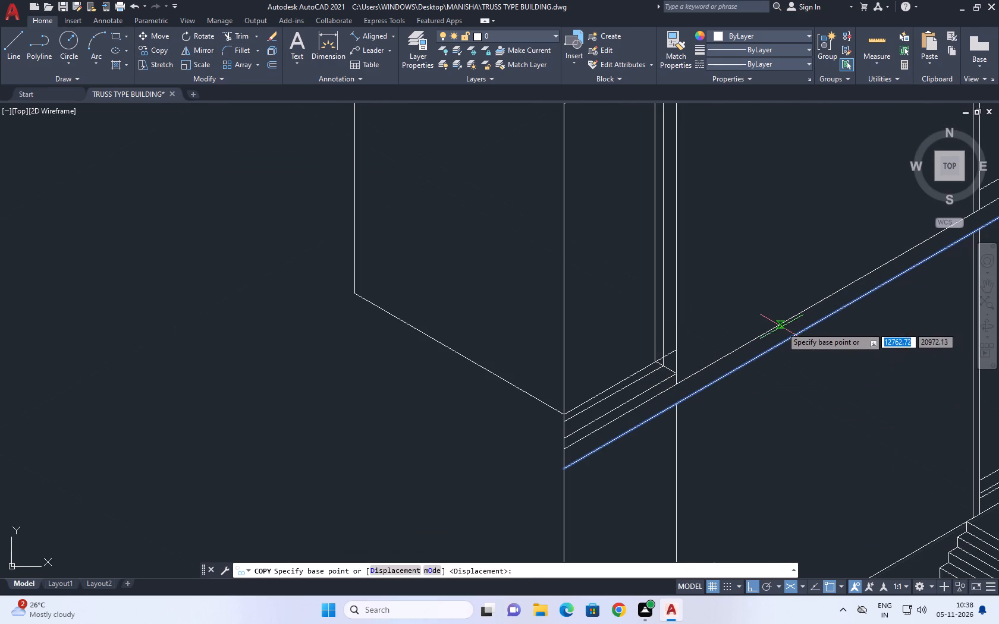
{"action": "left_click", "coordinate": [782, 328]}
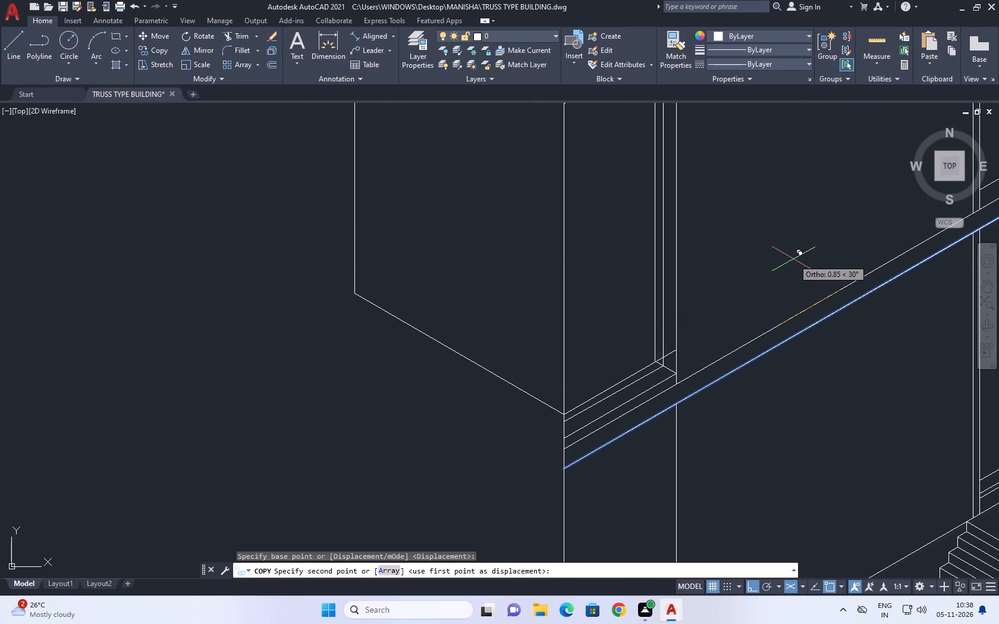
{"action": "key", "text": "F5"}
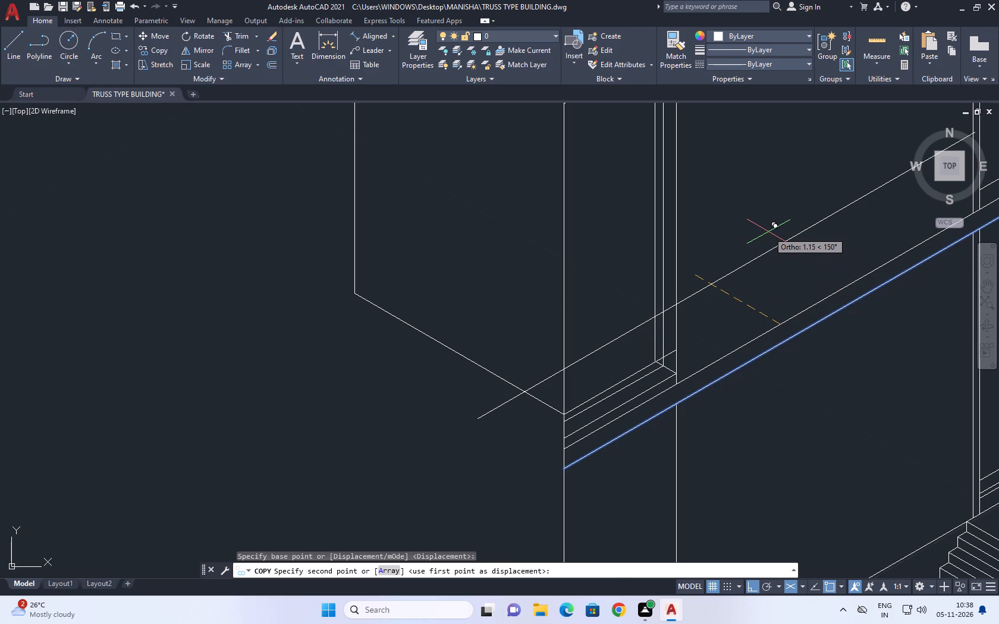
{"action": "type", "text": "0.4"}
{"action": "key", "text": "Return"}
{"action": "right_click", "coordinate": [768, 232]}
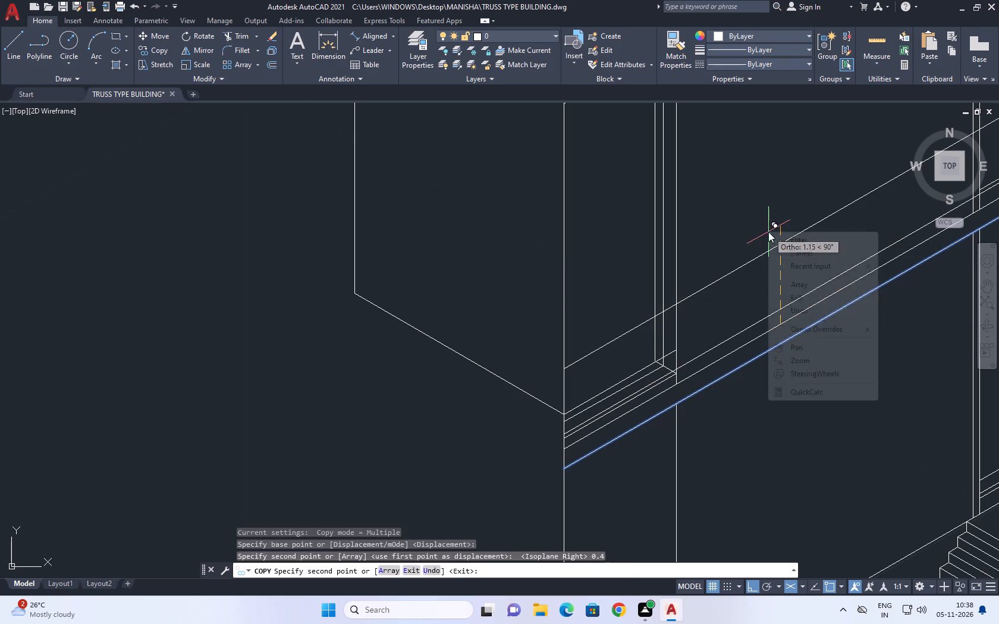
{"action": "left_click", "coordinate": [796, 253]}
Erase the floor band's old upper line and the short sill line between the corner edge and window, just below the new copy.
{"action": "left_click", "coordinate": [759, 340]}
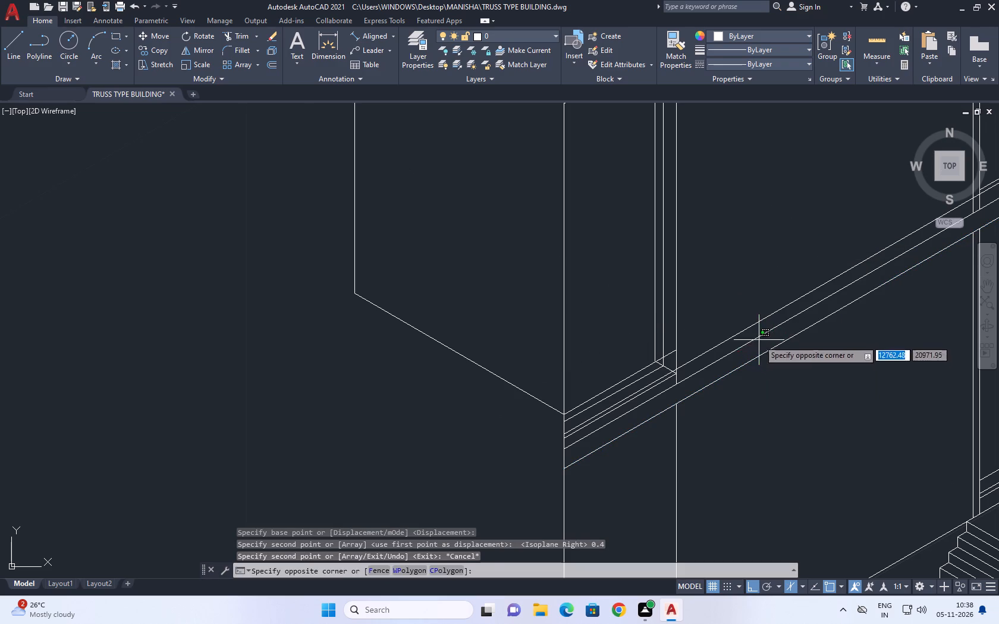
{"action": "left_click", "coordinate": [743, 349]}
{"action": "right_click", "coordinate": [724, 260]}
{"action": "left_click", "coordinate": [765, 334]}
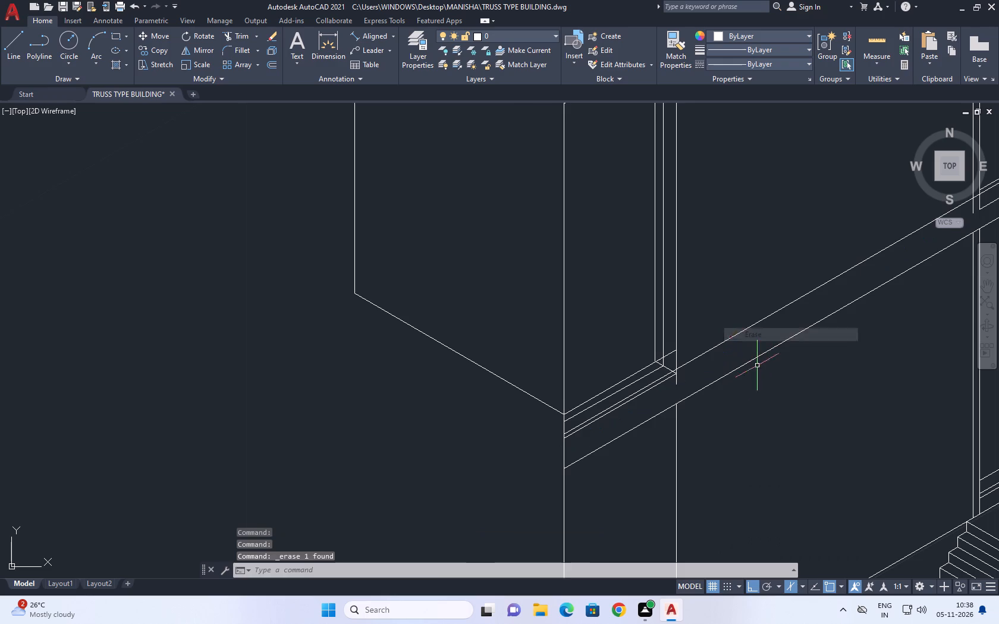
{"action": "scroll", "coordinate": [648, 400], "scroll_direction": "up", "scroll_amount": 2}
{"action": "left_click", "coordinate": [645, 374]}
{"action": "left_click", "coordinate": [644, 382]}
{"action": "right_click", "coordinate": [657, 387]}
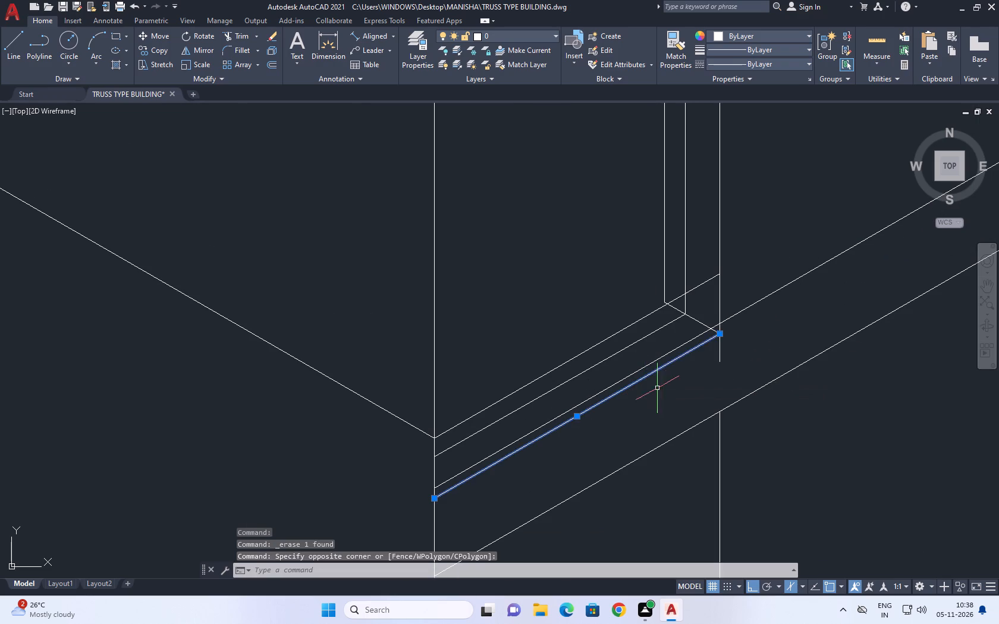
{"action": "left_click", "coordinate": [713, 174]}
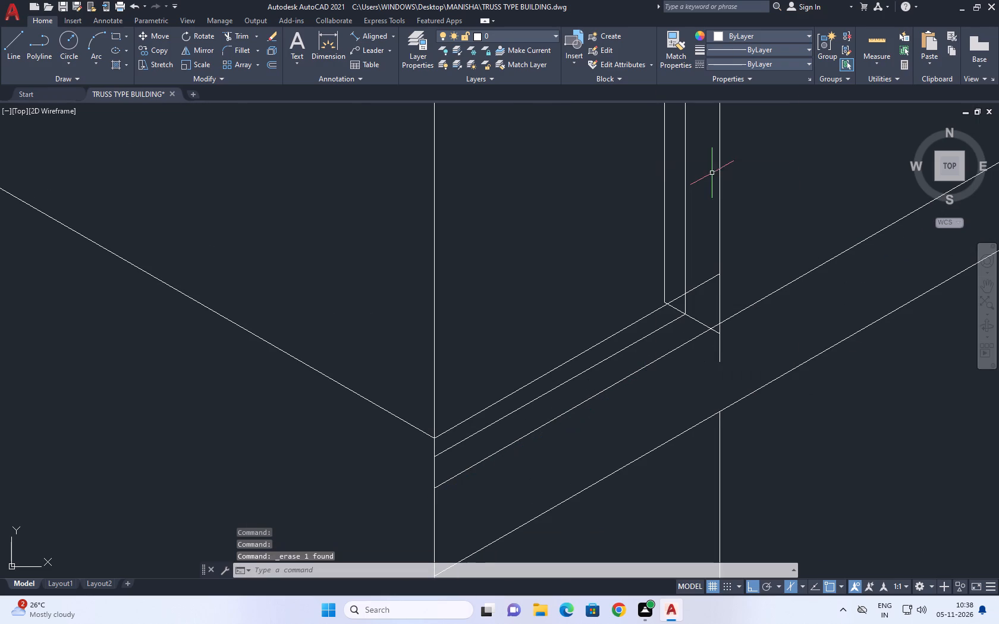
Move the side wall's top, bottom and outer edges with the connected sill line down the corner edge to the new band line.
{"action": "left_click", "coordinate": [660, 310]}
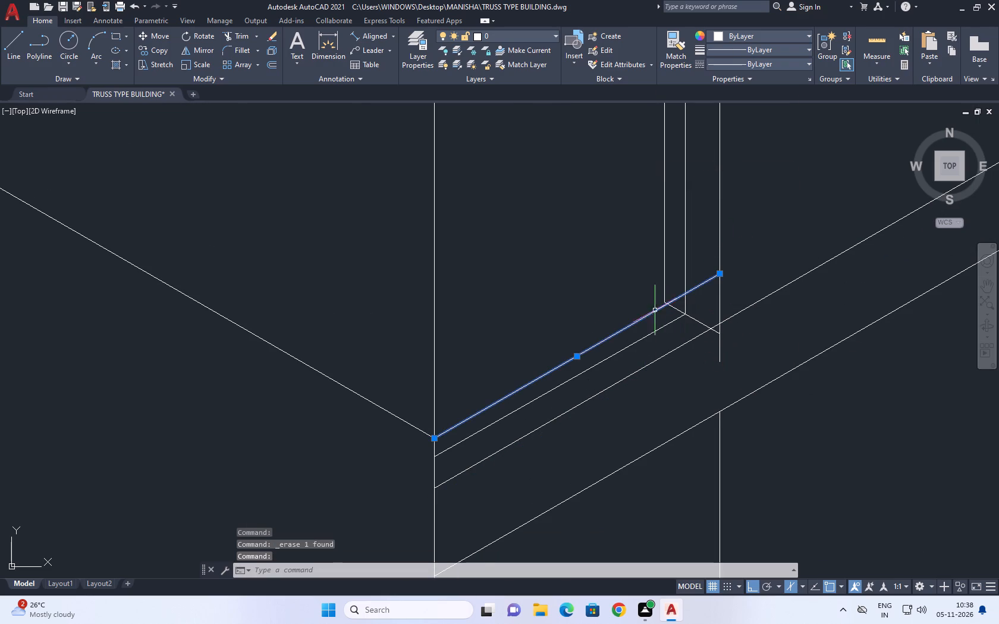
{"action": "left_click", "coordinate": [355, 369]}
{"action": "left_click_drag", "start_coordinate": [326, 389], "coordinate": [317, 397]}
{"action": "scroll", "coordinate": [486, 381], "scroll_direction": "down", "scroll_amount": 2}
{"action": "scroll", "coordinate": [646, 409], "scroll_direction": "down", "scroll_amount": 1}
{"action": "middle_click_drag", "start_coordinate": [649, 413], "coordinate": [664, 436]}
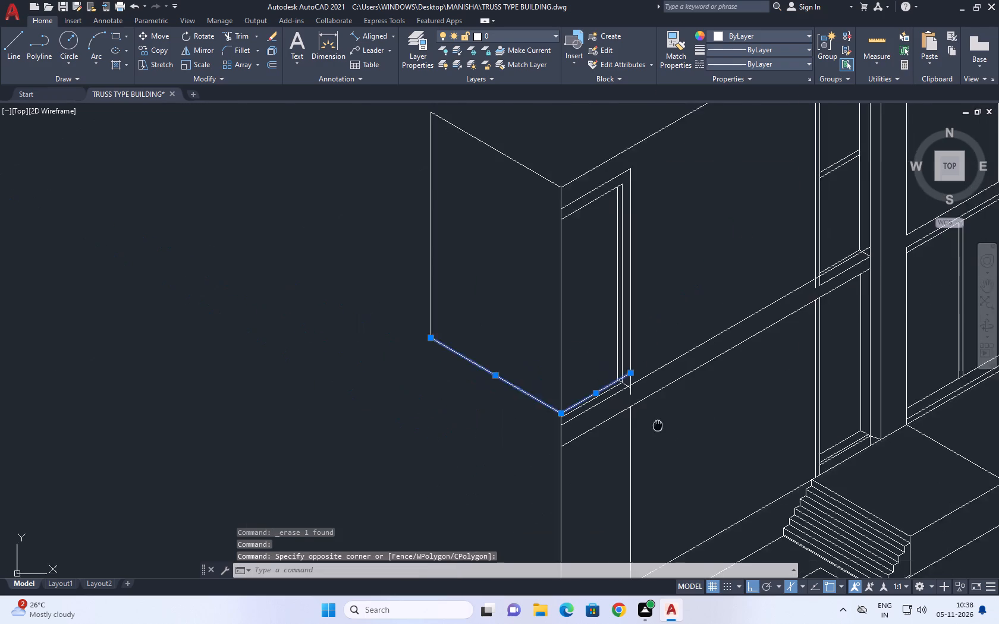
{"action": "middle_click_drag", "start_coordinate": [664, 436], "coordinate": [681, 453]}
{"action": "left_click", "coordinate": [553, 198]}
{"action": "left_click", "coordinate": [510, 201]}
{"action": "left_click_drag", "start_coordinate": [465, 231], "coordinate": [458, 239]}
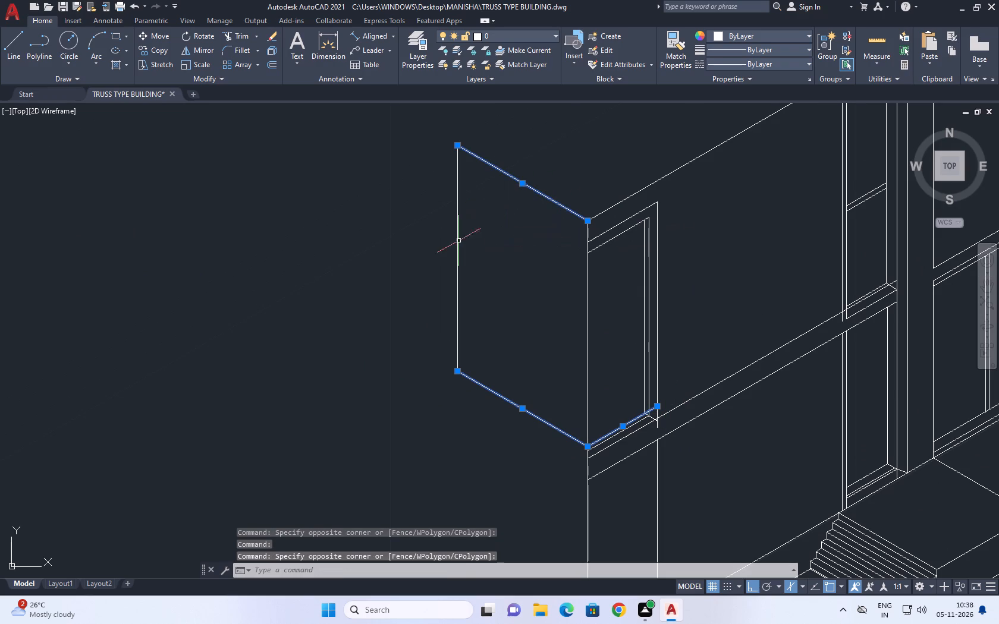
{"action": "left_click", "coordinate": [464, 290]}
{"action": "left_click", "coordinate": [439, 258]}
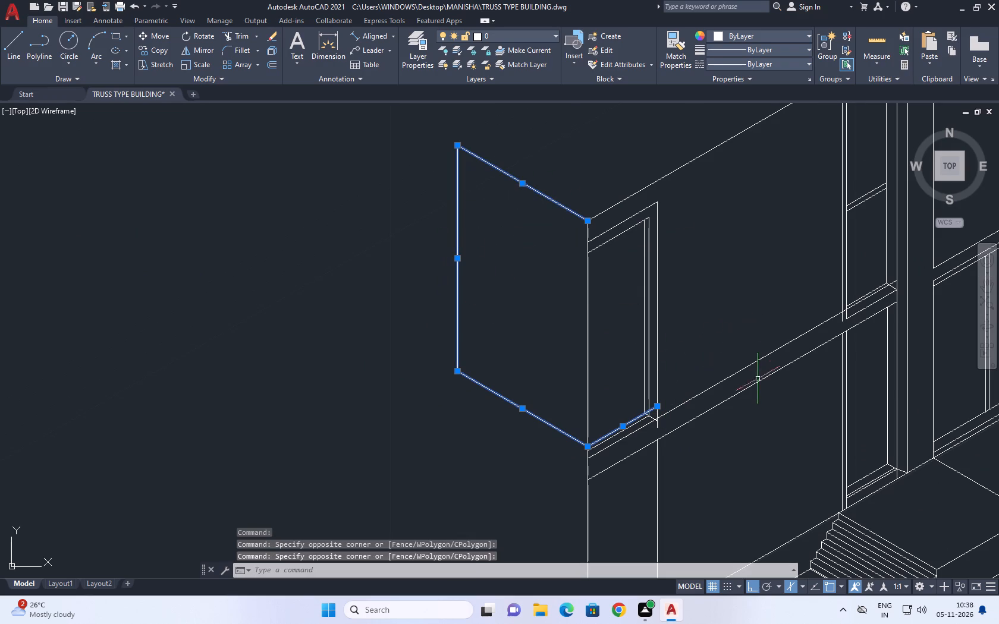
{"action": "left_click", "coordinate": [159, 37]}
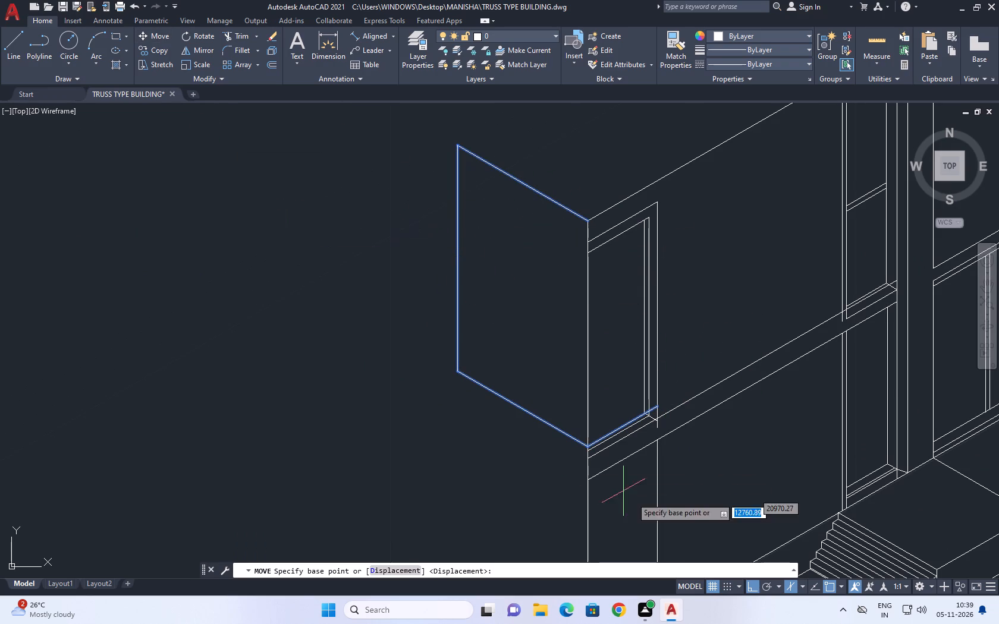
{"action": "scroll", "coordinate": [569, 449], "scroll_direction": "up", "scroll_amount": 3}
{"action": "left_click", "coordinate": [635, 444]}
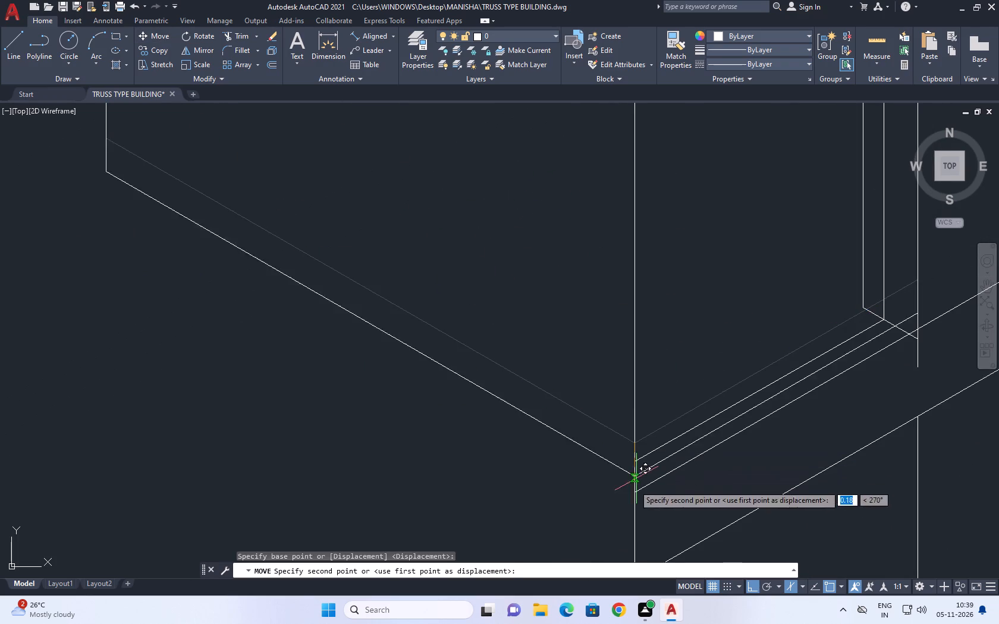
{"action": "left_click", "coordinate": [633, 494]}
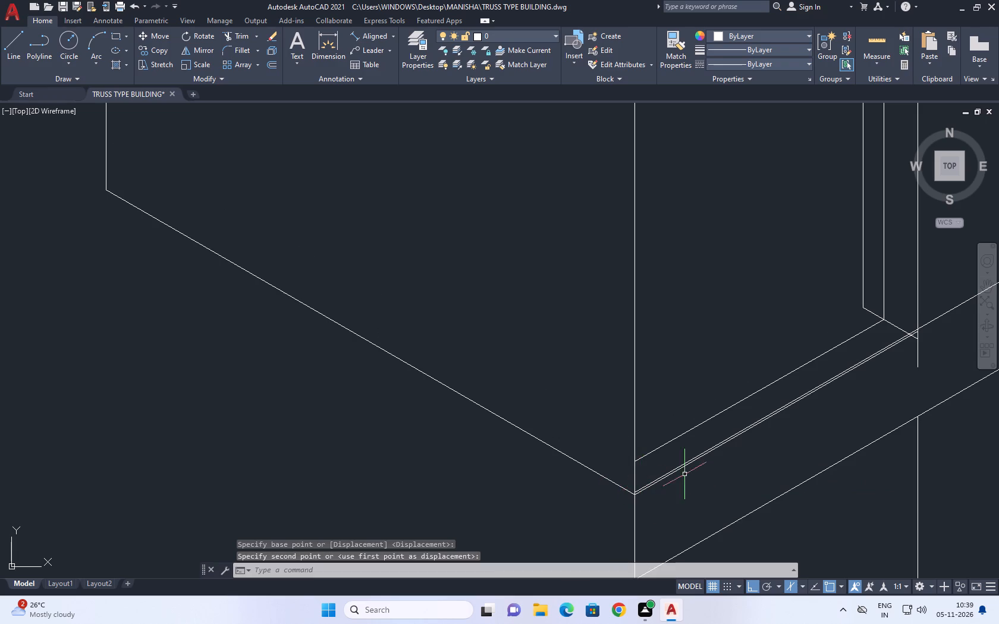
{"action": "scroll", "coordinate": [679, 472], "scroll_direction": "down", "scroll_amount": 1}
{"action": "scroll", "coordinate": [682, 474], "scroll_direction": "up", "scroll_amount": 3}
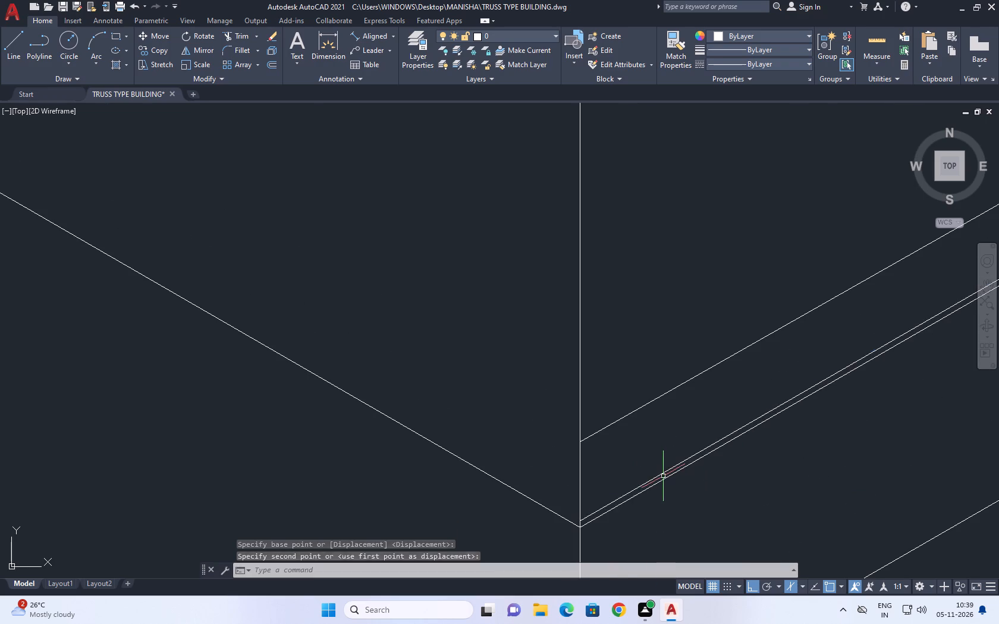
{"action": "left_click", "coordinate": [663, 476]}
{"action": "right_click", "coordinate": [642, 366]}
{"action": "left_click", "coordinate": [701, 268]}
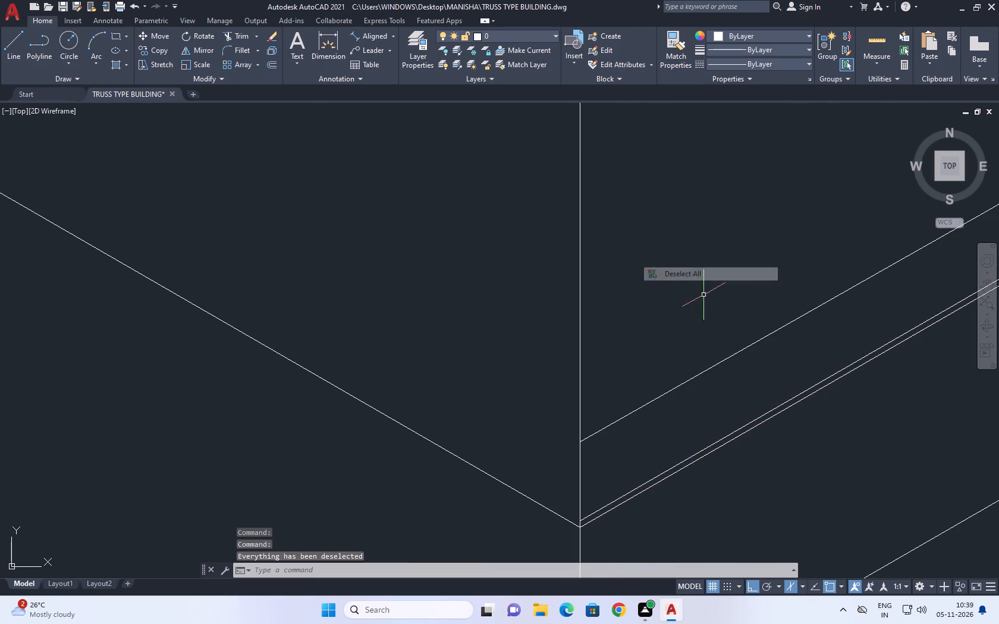
Move the side wall's three edges and connected sill line so their corner meets the new upper band line's end exactly.
{"action": "left_click", "coordinate": [673, 474]}
{"action": "left_click", "coordinate": [514, 487]}
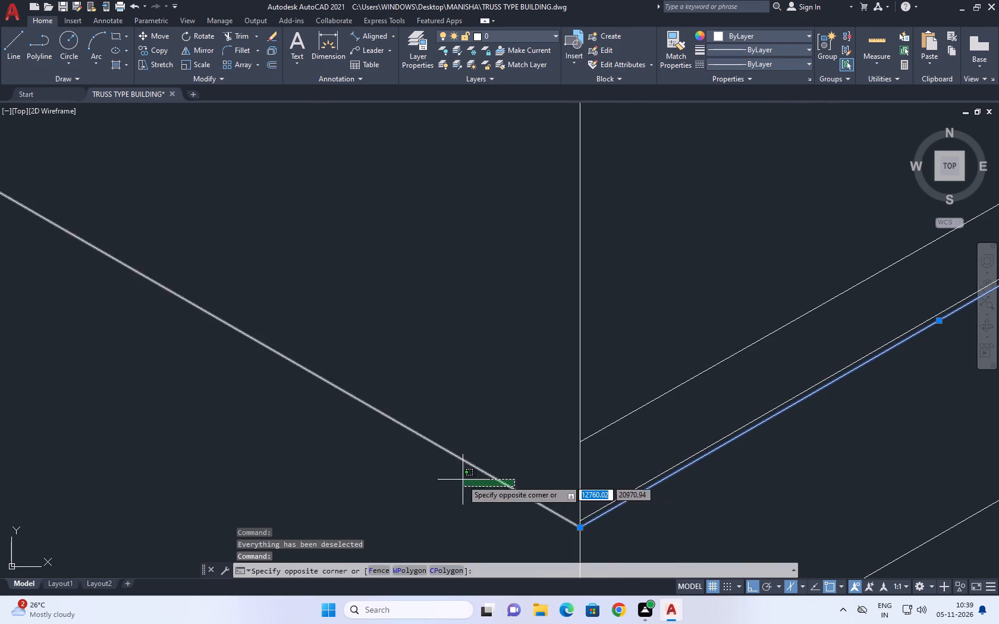
{"action": "left_click", "coordinate": [461, 480]}
{"action": "scroll", "coordinate": [595, 439], "scroll_direction": "down", "scroll_amount": 4}
{"action": "middle_click_drag", "start_coordinate": [532, 210], "coordinate": [601, 440]}
{"action": "left_click_drag", "start_coordinate": [551, 339], "coordinate": [529, 332]}
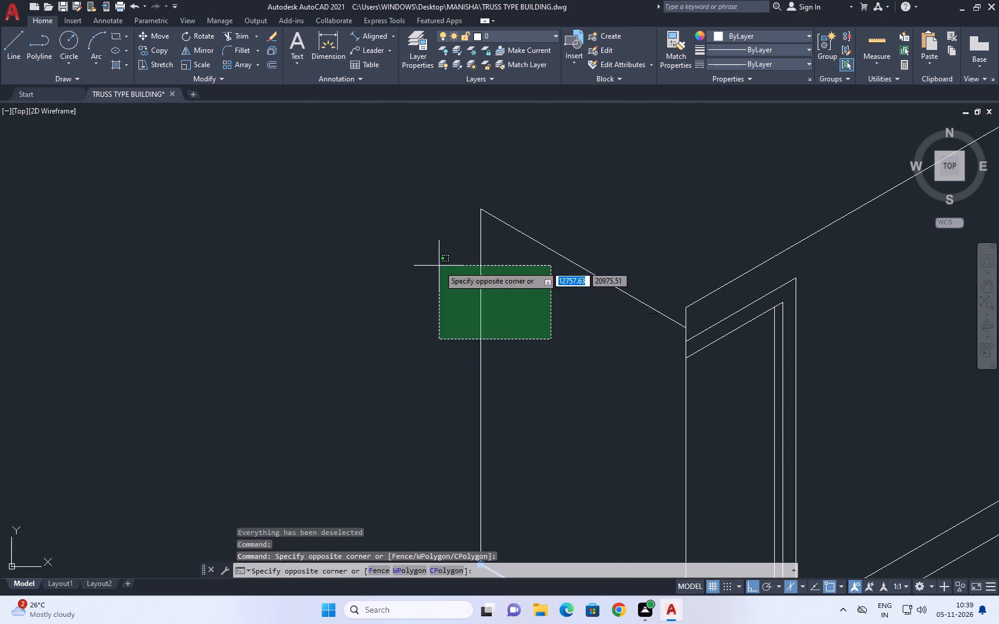
{"action": "left_click", "coordinate": [432, 259]}
{"action": "left_click", "coordinate": [578, 225]}
{"action": "left_click", "coordinate": [492, 260]}
{"action": "scroll", "coordinate": [508, 190], "scroll_direction": "down", "scroll_amount": 2}
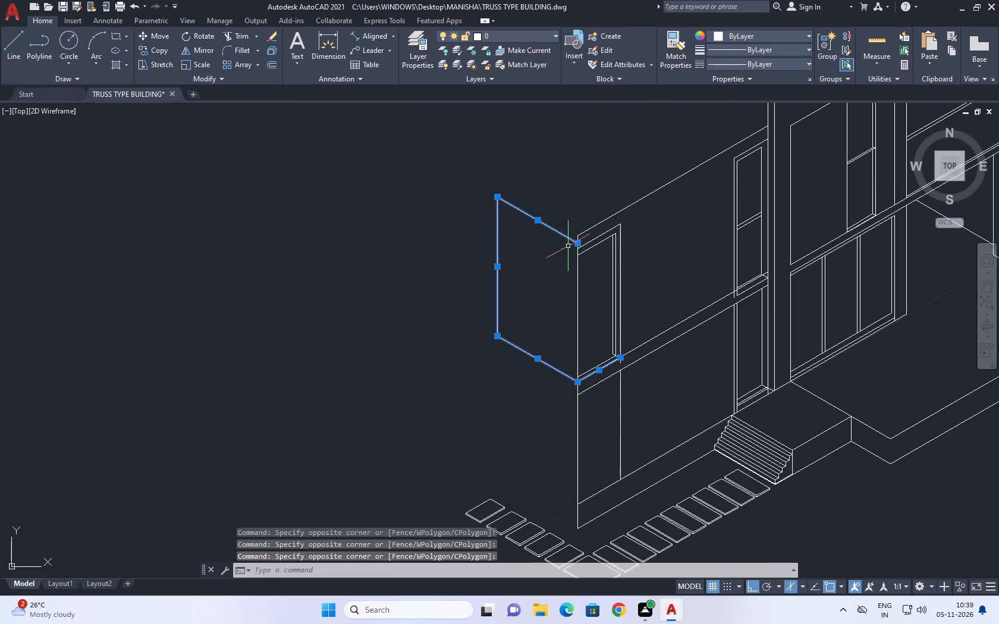
{"action": "left_click", "coordinate": [164, 37]}
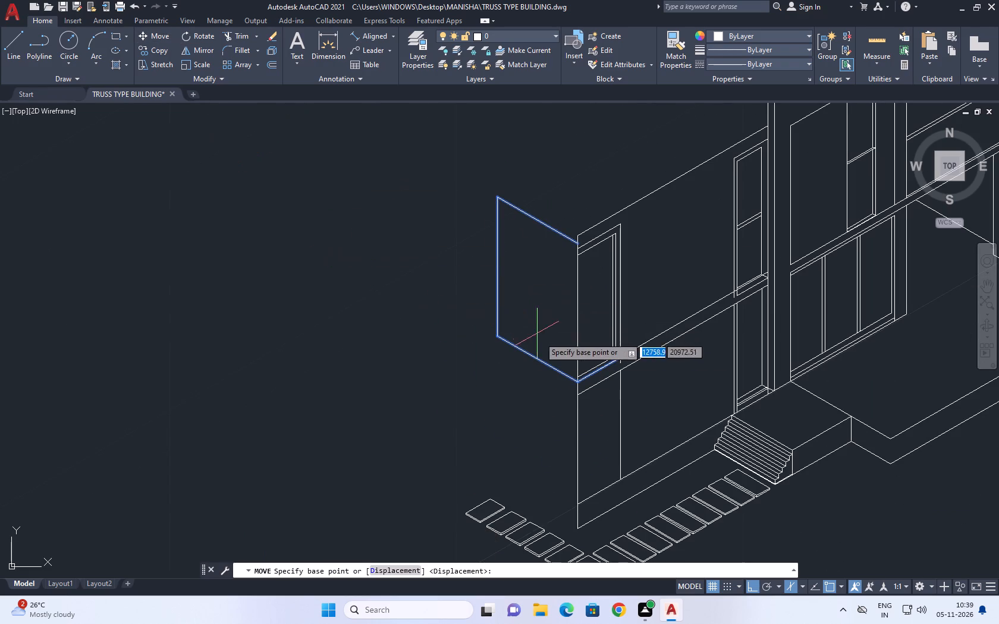
{"action": "scroll", "coordinate": [564, 382], "scroll_direction": "up", "scroll_amount": 3}
{"action": "scroll", "coordinate": [620, 390], "scroll_direction": "up", "scroll_amount": 4}
{"action": "scroll", "coordinate": [555, 368], "scroll_direction": "up", "scroll_amount": 4}
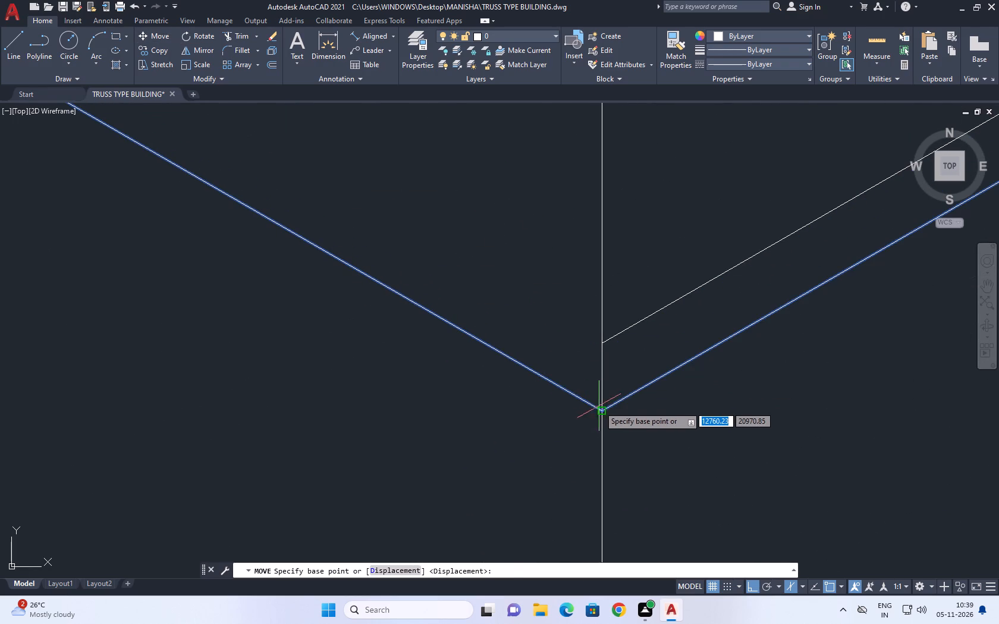
{"action": "left_click", "coordinate": [602, 409]}
{"action": "left_click", "coordinate": [597, 348]}
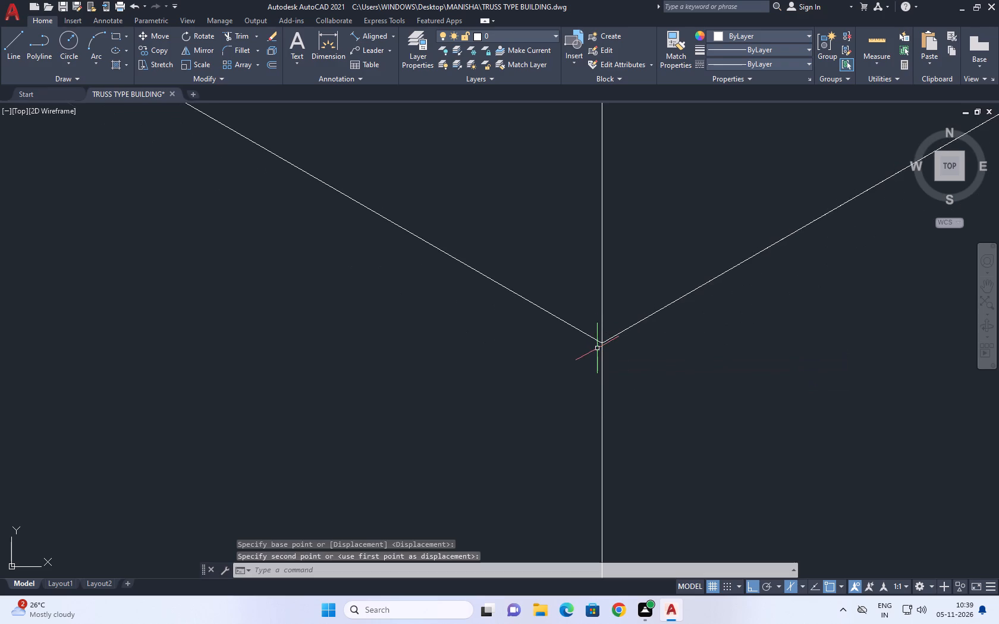
Erase the window's remaining sill line, the short line overlapping the band's upper line, and the diagonal at the window frame's base.
{"action": "scroll", "coordinate": [603, 349], "scroll_direction": "down", "scroll_amount": 9}
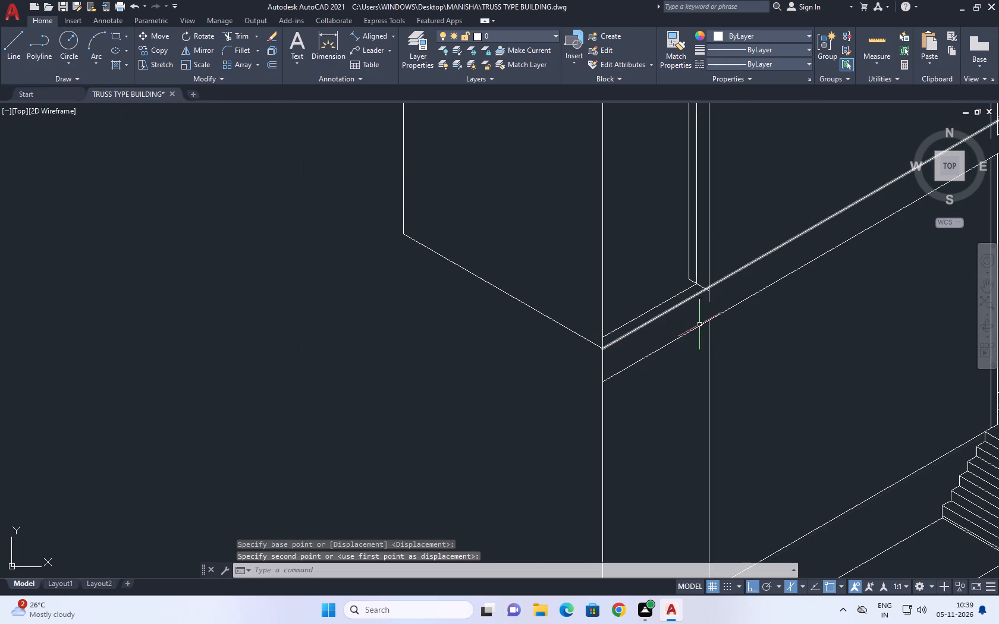
{"action": "left_click_drag", "start_coordinate": [570, 237], "coordinate": [573, 243]}
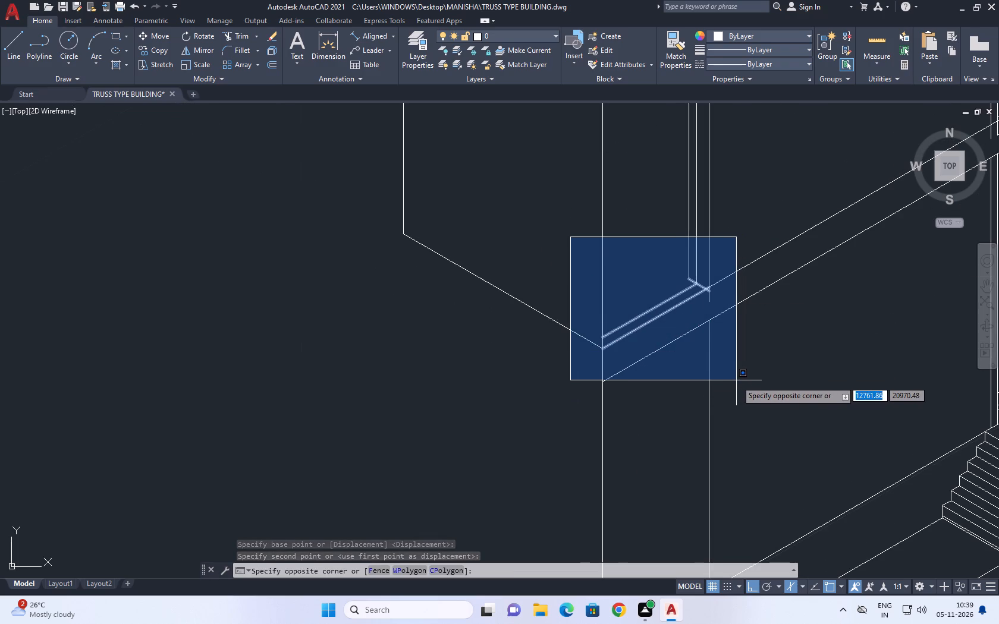
{"action": "left_click", "coordinate": [731, 368]}
{"action": "right_click", "coordinate": [630, 178]}
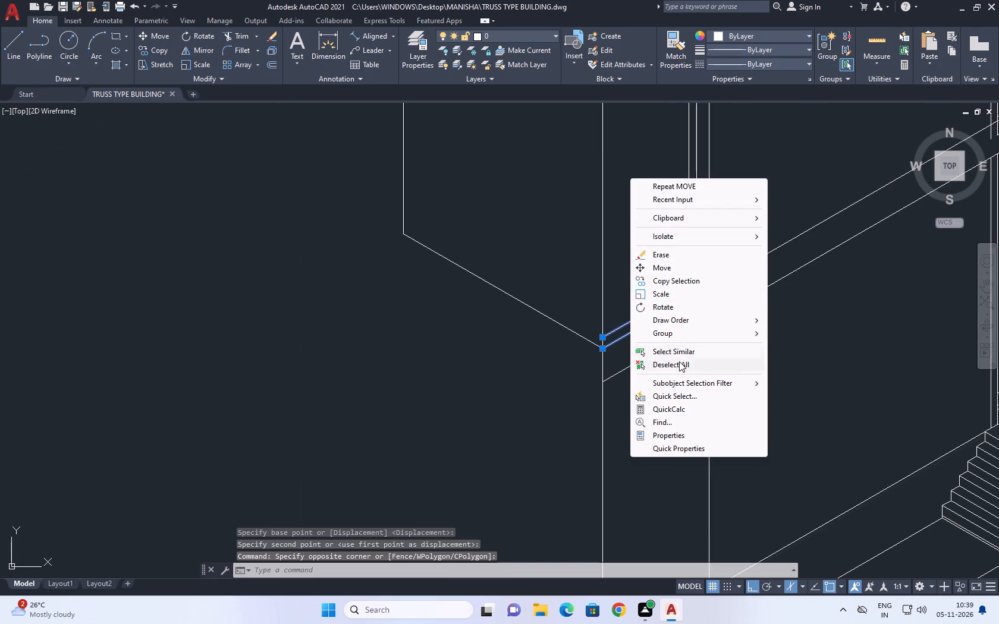
{"action": "left_click", "coordinate": [674, 256]}
Shorten the window's outer vertical edge so its lower end meets the floor band's upper line.
{"action": "scroll", "coordinate": [690, 278], "scroll_direction": "down", "scroll_amount": 1}
{"action": "middle_click_drag", "start_coordinate": [718, 251], "coordinate": [691, 331]}
{"action": "scroll", "coordinate": [680, 282], "scroll_direction": "down", "scroll_amount": 2}
{"action": "middle_click_drag", "start_coordinate": [762, 269], "coordinate": [709, 276]}
{"action": "scroll", "coordinate": [604, 308], "scroll_direction": "up", "scroll_amount": 2}
{"action": "middle_click_drag", "start_coordinate": [647, 311], "coordinate": [656, 304]}
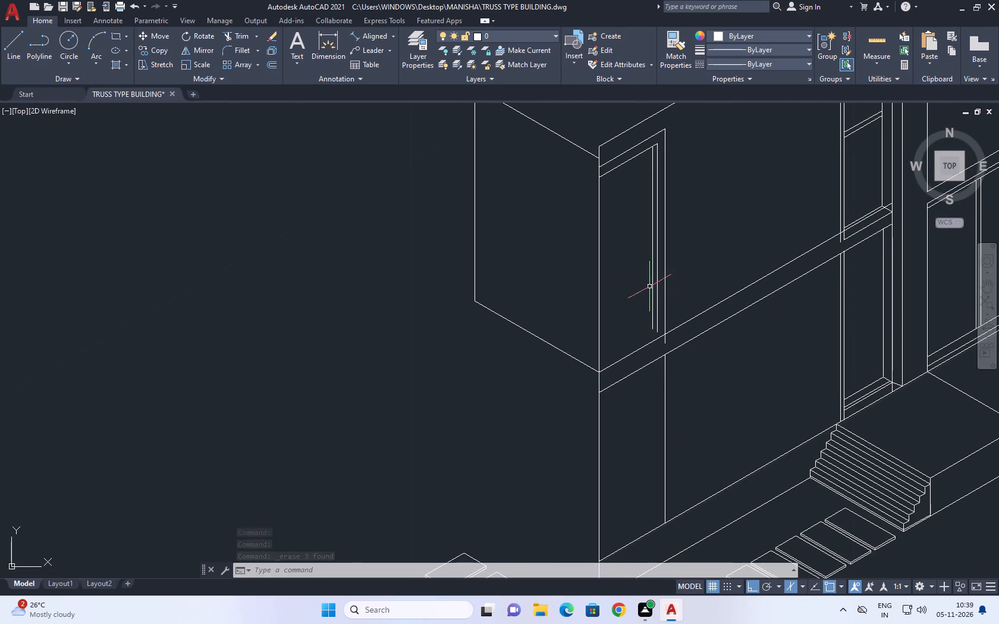
{"action": "scroll", "coordinate": [664, 334], "scroll_direction": "up", "scroll_amount": 3}
{"action": "left_click", "coordinate": [668, 355]}
{"action": "left_click", "coordinate": [653, 370]}
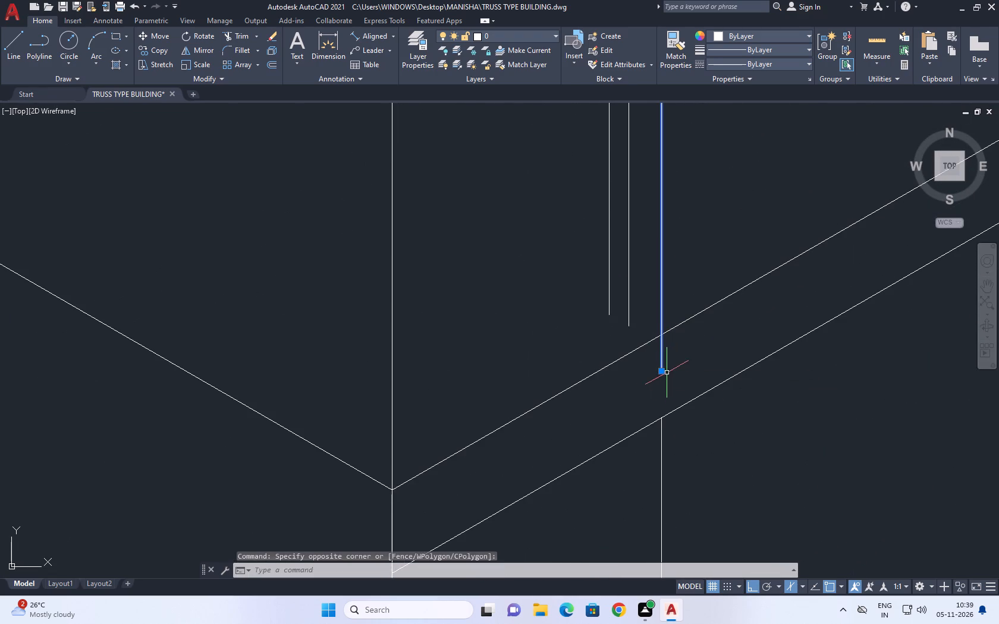
{"action": "left_click", "coordinate": [662, 371]}
{"action": "left_click", "coordinate": [661, 333]}
{"action": "scroll", "coordinate": [661, 322], "scroll_direction": "down", "scroll_amount": 4}
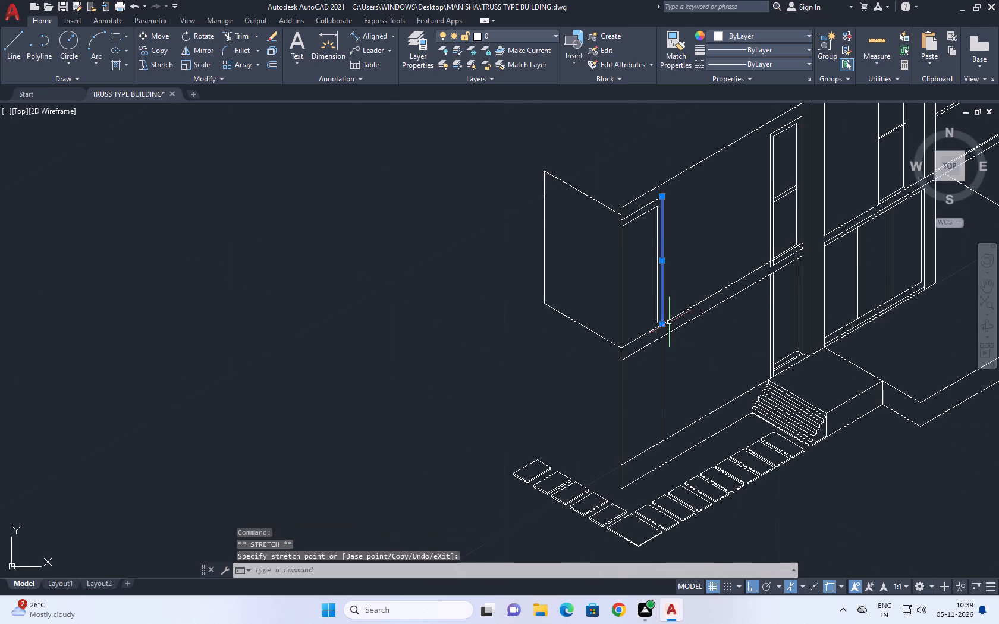
{"action": "middle_click_drag", "start_coordinate": [706, 272], "coordinate": [708, 343]}
{"action": "middle_click_drag", "start_coordinate": [699, 283], "coordinate": [696, 316]}
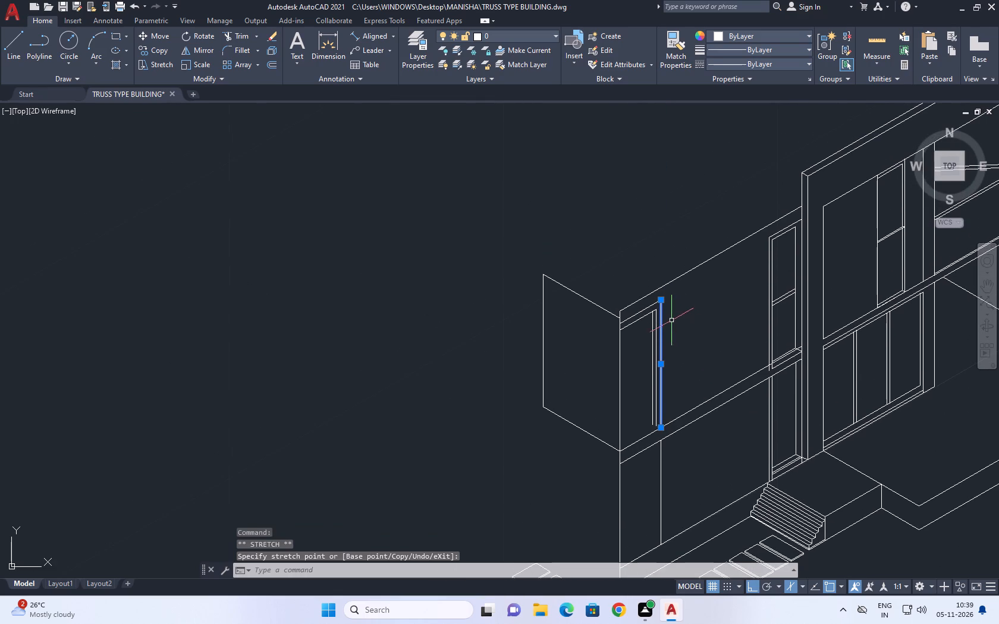
{"action": "right_click", "coordinate": [639, 170]}
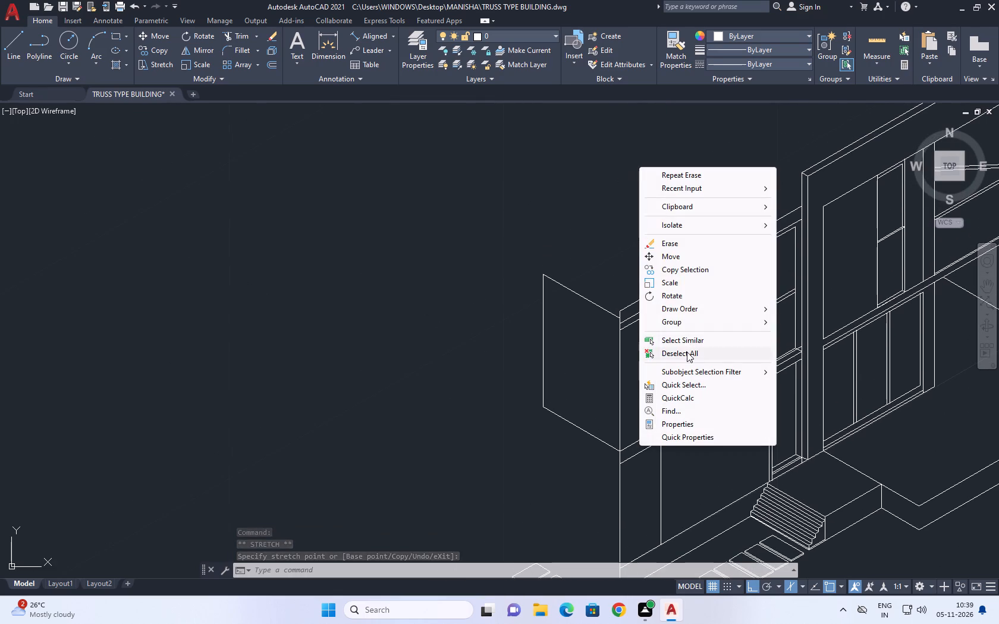
Move the corner window's two upper sloping lines up so their outer end meets the side wall's top corner.
{"action": "left_click", "coordinate": [687, 352]}
{"action": "scroll", "coordinate": [617, 312], "scroll_direction": "up", "scroll_amount": 3}
{"action": "left_click_drag", "start_coordinate": [668, 392], "coordinate": [668, 370]}
{"action": "left_click", "coordinate": [656, 320]}
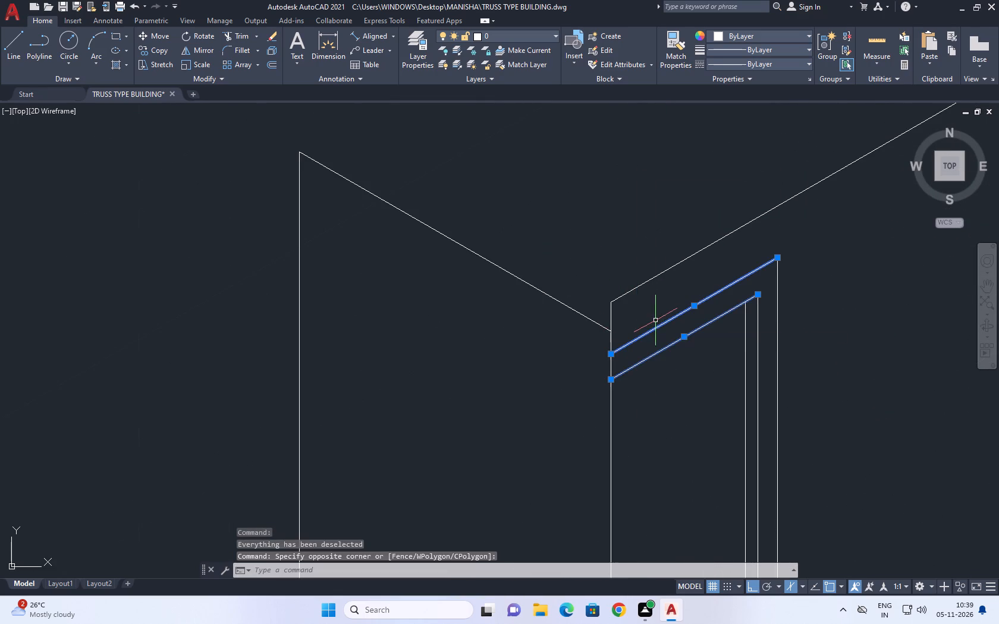
{"action": "left_click", "coordinate": [157, 37]}
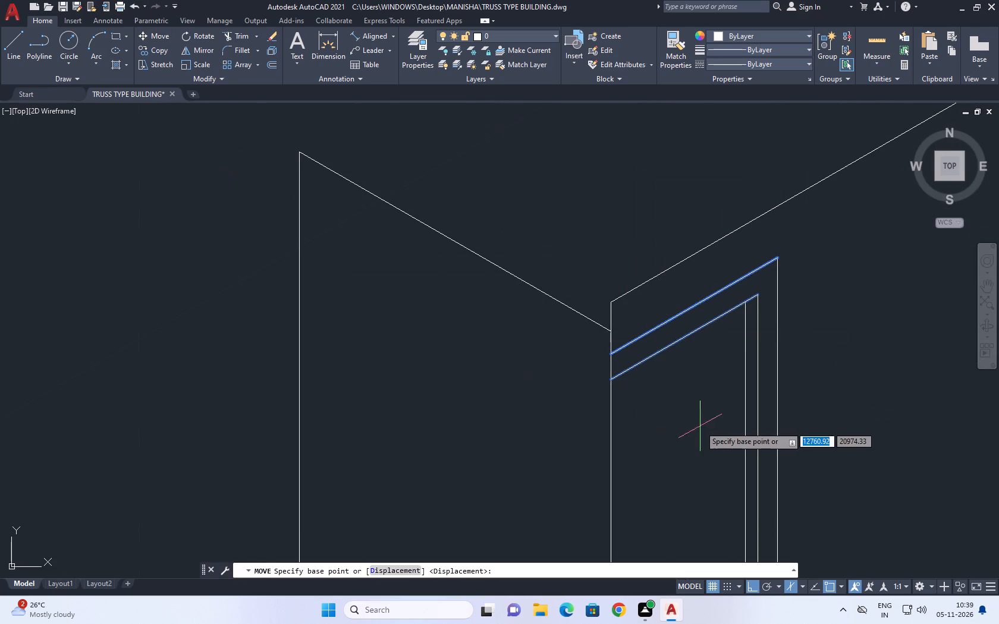
{"action": "left_click", "coordinate": [612, 352]}
{"action": "left_click", "coordinate": [610, 326]}
{"action": "scroll", "coordinate": [616, 329], "scroll_direction": "down", "scroll_amount": 2}
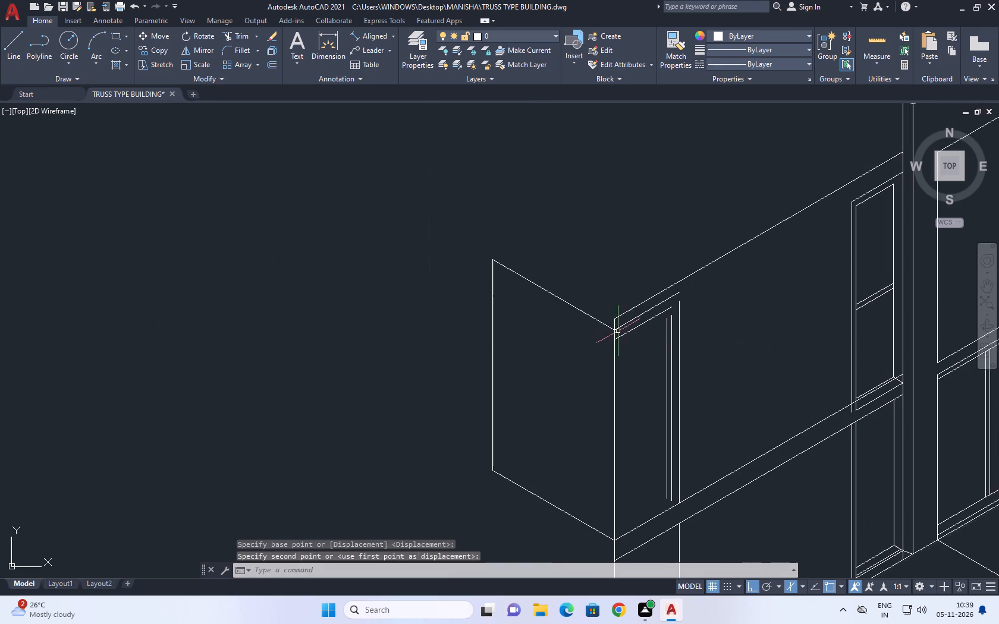
{"action": "middle_click_drag", "start_coordinate": [728, 328], "coordinate": [667, 356]}
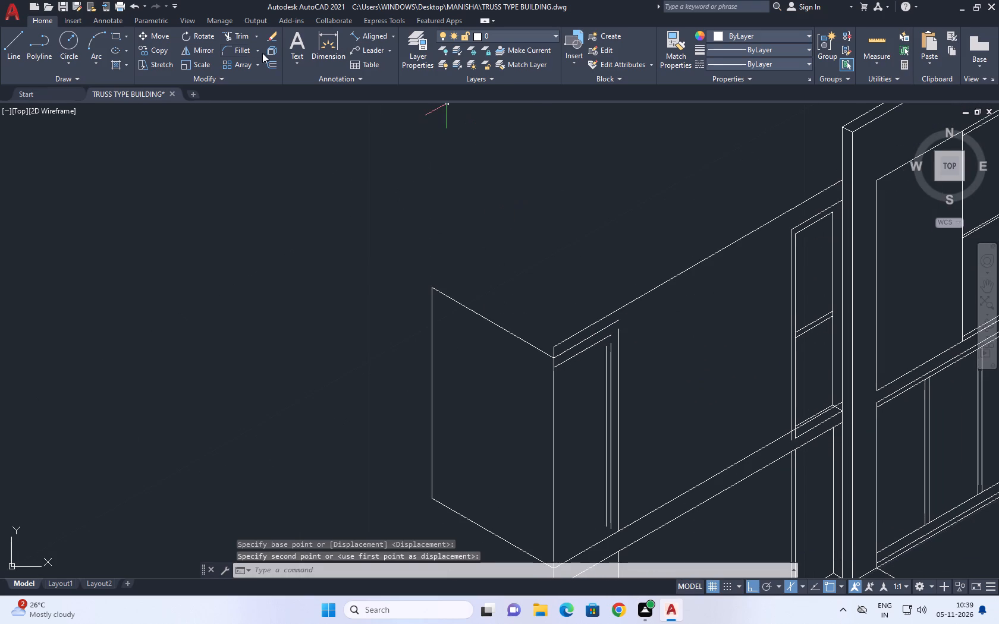
Fillet the corner window's two upper sloping lines to the inner and outer vertical lines, forming sharp corners.
{"action": "left_click", "coordinate": [238, 48]}
{"action": "left_click", "coordinate": [606, 337]}
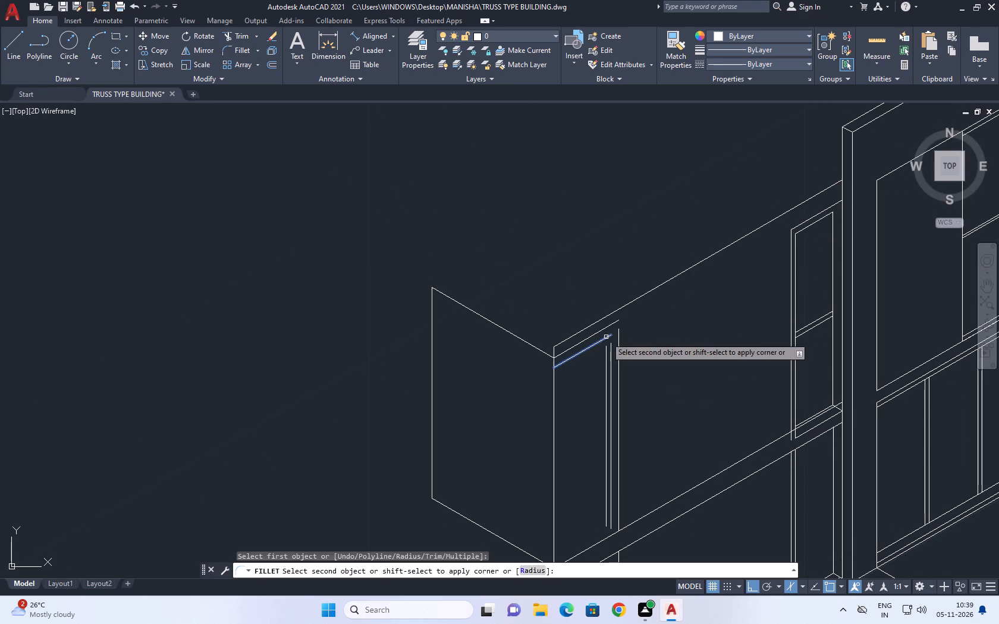
{"action": "left_click", "coordinate": [613, 345]}
{"action": "left_click", "coordinate": [611, 345]}
{"action": "right_click", "coordinate": [632, 319]}
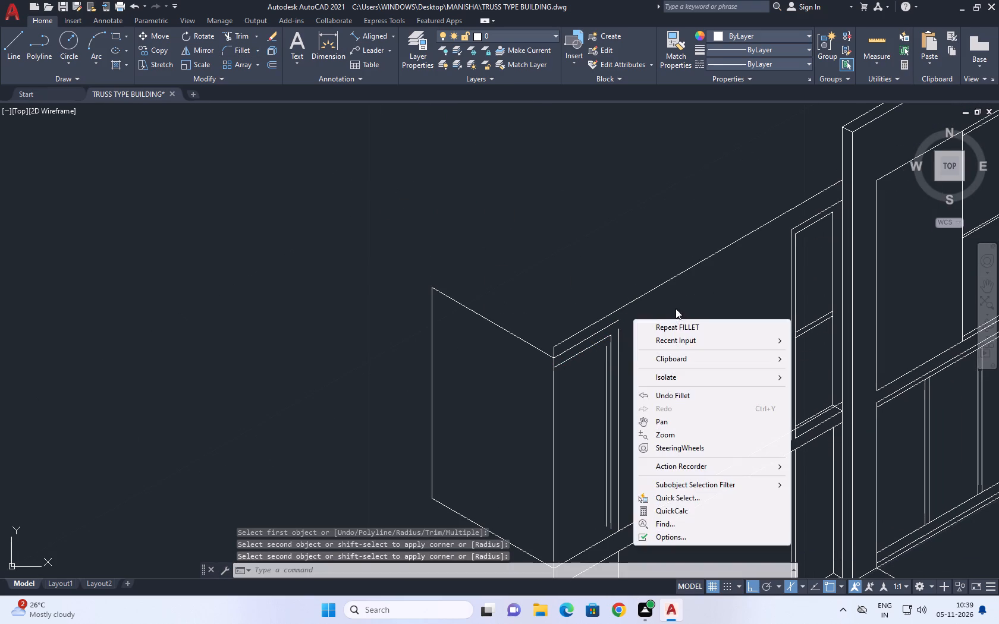
{"action": "left_click", "coordinate": [678, 323]}
{"action": "left_click", "coordinate": [612, 323]}
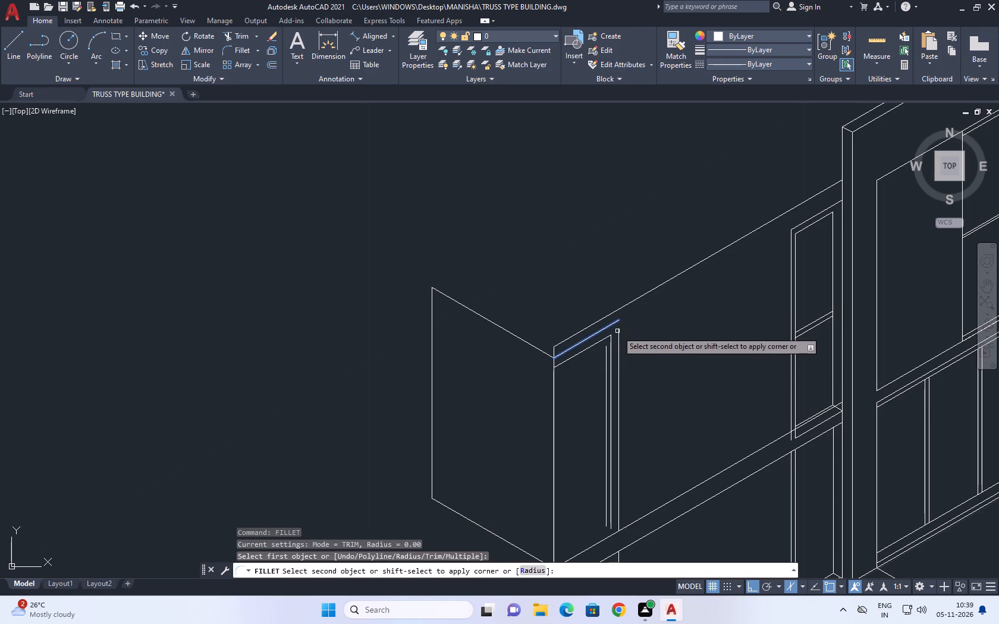
{"action": "left_click", "coordinate": [618, 333]}
Erase the corner window's extra innermost vertical line.
{"action": "middle_click_drag", "start_coordinate": [634, 359], "coordinate": [627, 288]}
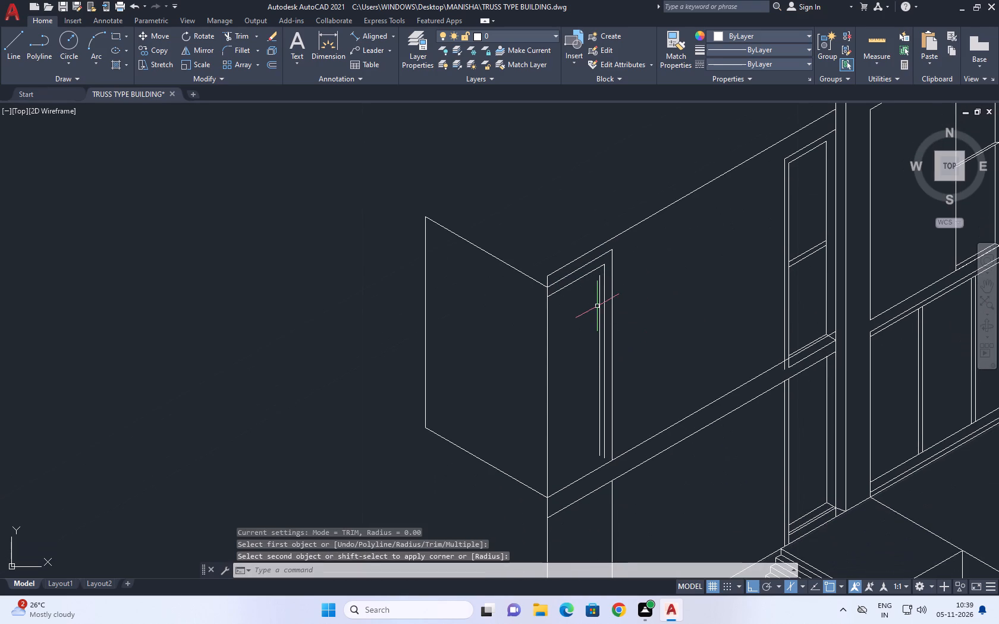
{"action": "left_click", "coordinate": [601, 307]}
{"action": "right_click", "coordinate": [656, 279]}
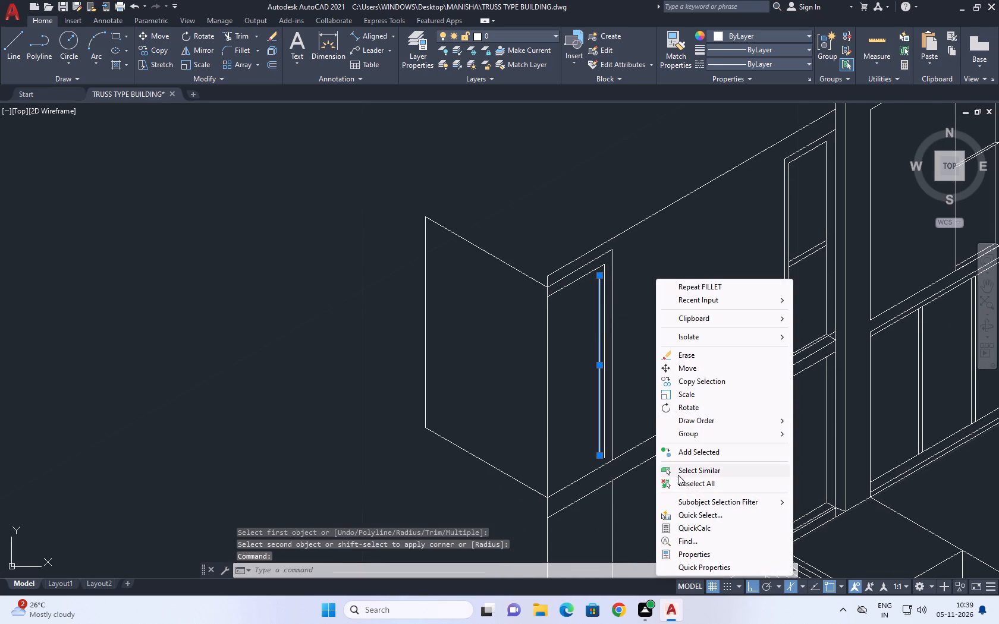
{"action": "left_click", "coordinate": [679, 354]}
Trim the narrow upper window's verticals, sill line and short diagonal where they run into the floor band beside the tower.
{"action": "middle_click_drag", "start_coordinate": [620, 368], "coordinate": [644, 314]}
{"action": "scroll", "coordinate": [644, 314], "scroll_direction": "up", "scroll_amount": 1}
{"action": "scroll", "coordinate": [635, 285], "scroll_direction": "down", "scroll_amount": 3}
{"action": "middle_click_drag", "start_coordinate": [666, 377], "coordinate": [644, 310]}
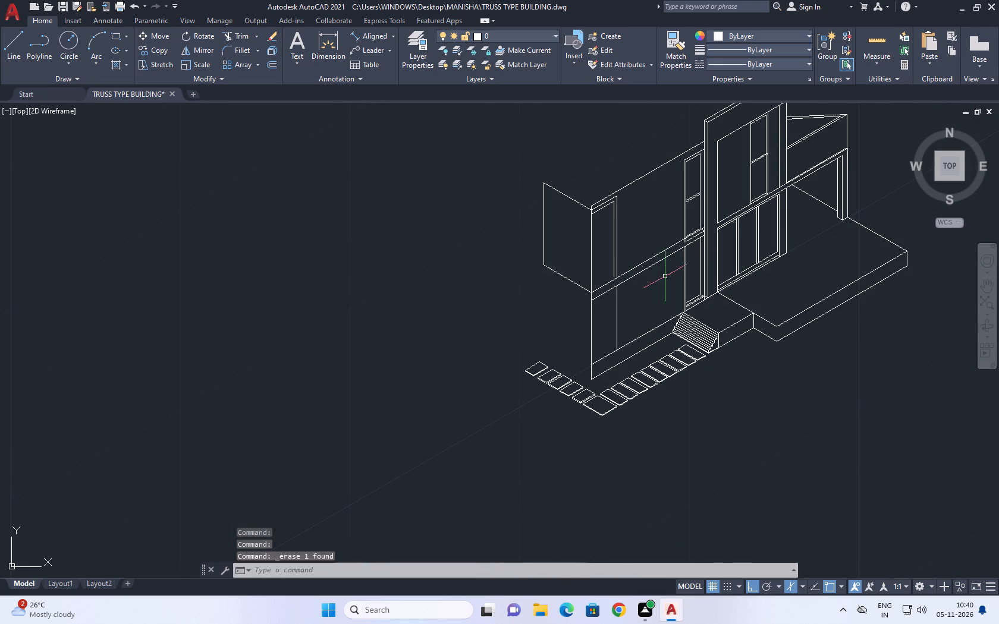
{"action": "scroll", "coordinate": [664, 240], "scroll_direction": "up", "scroll_amount": 1}
{"action": "middle_click_drag", "start_coordinate": [770, 245], "coordinate": [708, 323]}
{"action": "scroll", "coordinate": [708, 323], "scroll_direction": "up", "scroll_amount": 1}
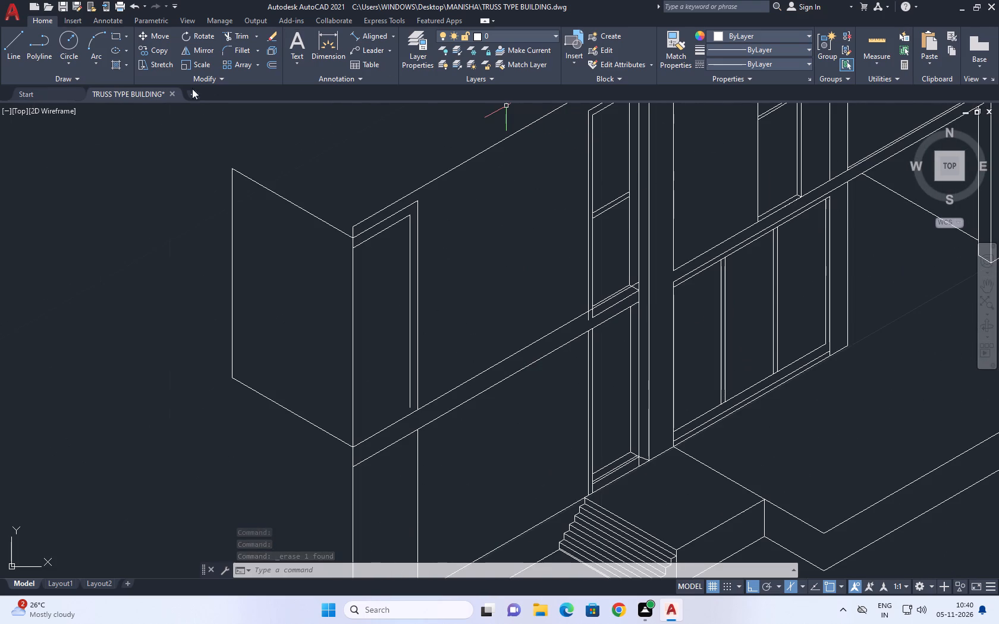
{"action": "left_click", "coordinate": [243, 34]}
{"action": "scroll", "coordinate": [593, 325], "scroll_direction": "up", "scroll_amount": 1}
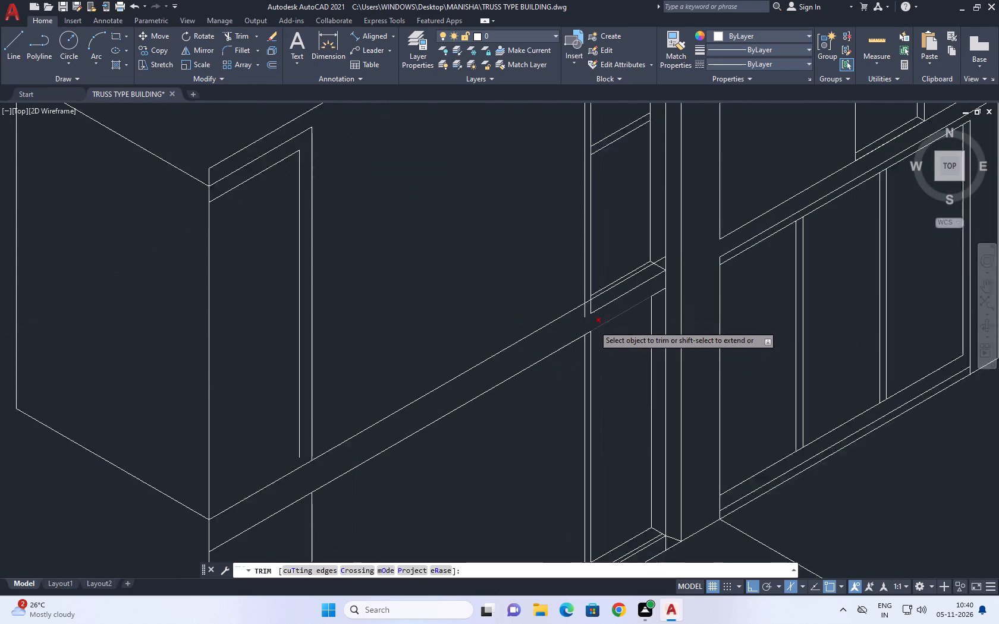
{"action": "scroll", "coordinate": [593, 325], "scroll_direction": "up", "scroll_amount": 1}
{"action": "left_click", "coordinate": [577, 313]}
{"action": "left_click", "coordinate": [591, 302]}
{"action": "left_click", "coordinate": [588, 303]}
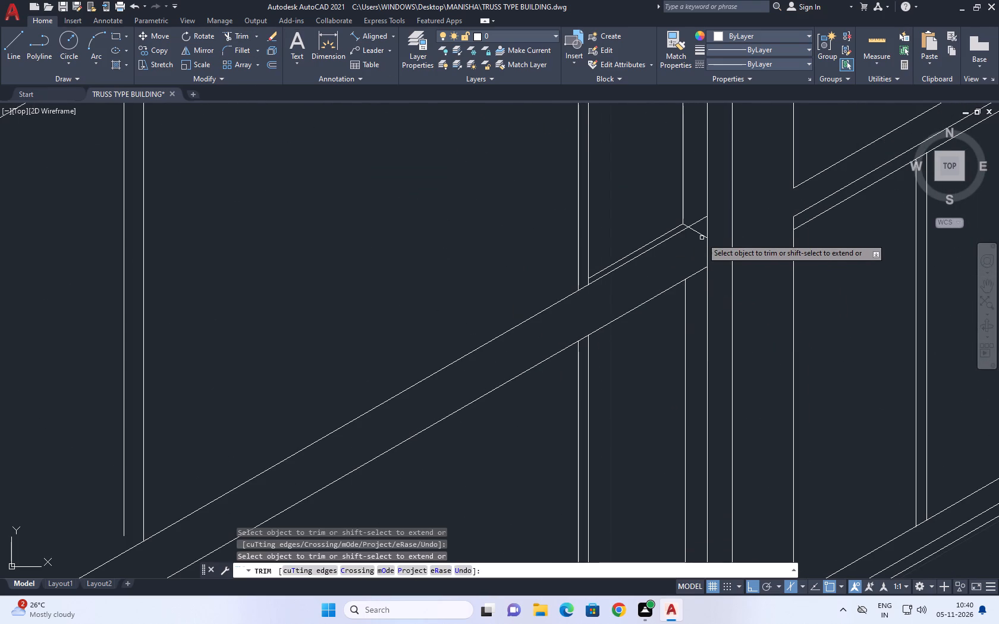
{"action": "left_click", "coordinate": [702, 236]}
{"action": "scroll", "coordinate": [692, 288], "scroll_direction": "down", "scroll_amount": 2}
{"action": "middle_click_drag", "start_coordinate": [728, 296], "coordinate": [672, 308]}
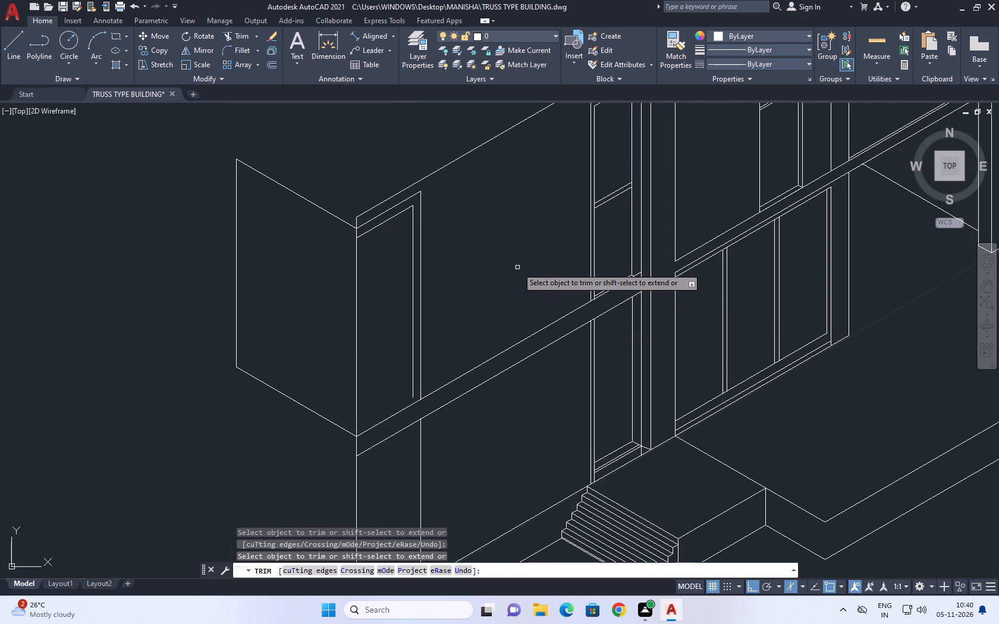
{"action": "right_click", "coordinate": [517, 267]}
{"action": "left_click", "coordinate": [551, 287]}
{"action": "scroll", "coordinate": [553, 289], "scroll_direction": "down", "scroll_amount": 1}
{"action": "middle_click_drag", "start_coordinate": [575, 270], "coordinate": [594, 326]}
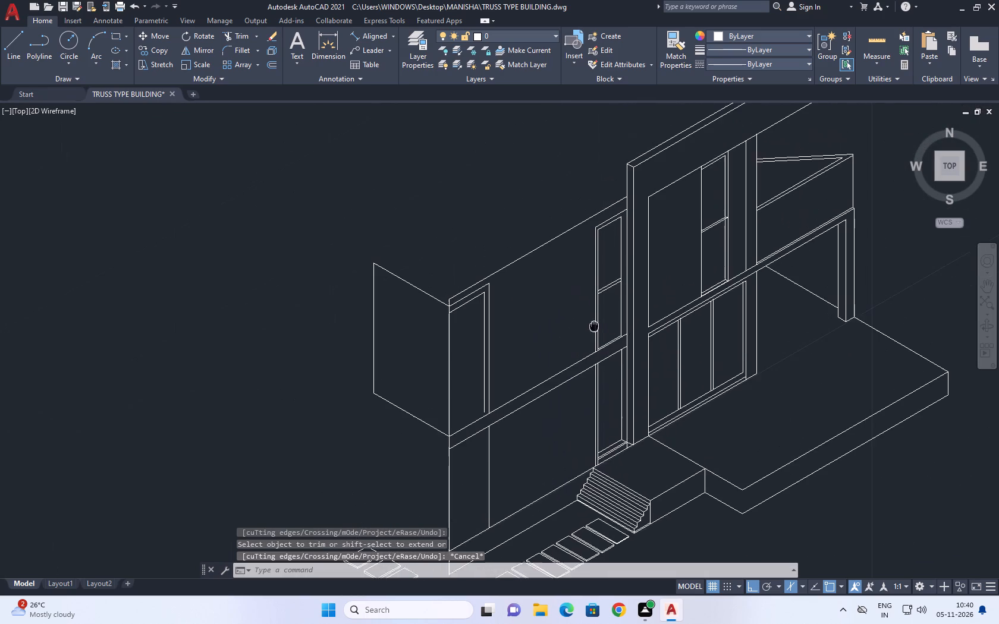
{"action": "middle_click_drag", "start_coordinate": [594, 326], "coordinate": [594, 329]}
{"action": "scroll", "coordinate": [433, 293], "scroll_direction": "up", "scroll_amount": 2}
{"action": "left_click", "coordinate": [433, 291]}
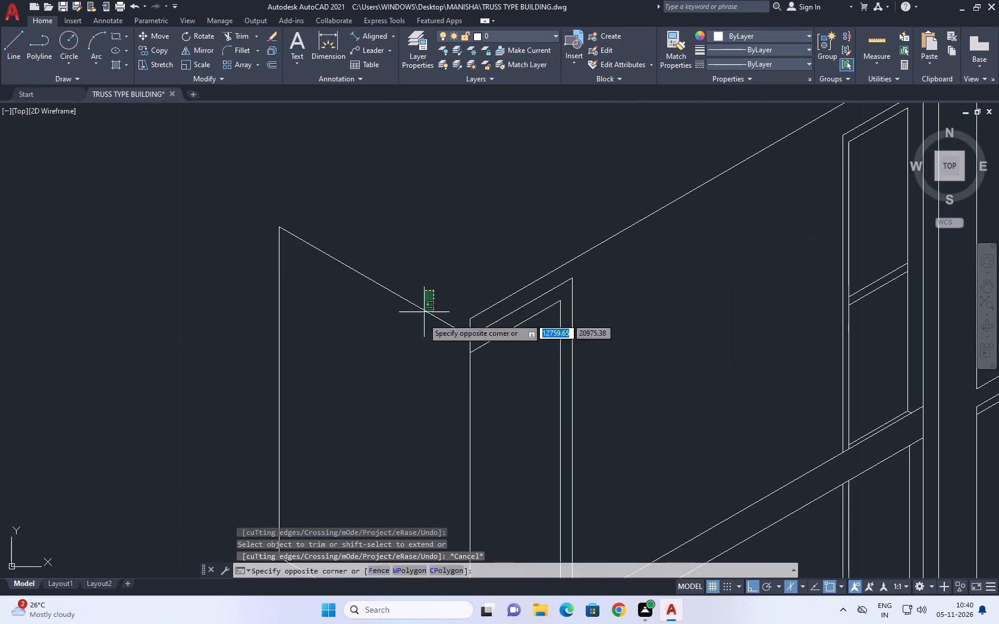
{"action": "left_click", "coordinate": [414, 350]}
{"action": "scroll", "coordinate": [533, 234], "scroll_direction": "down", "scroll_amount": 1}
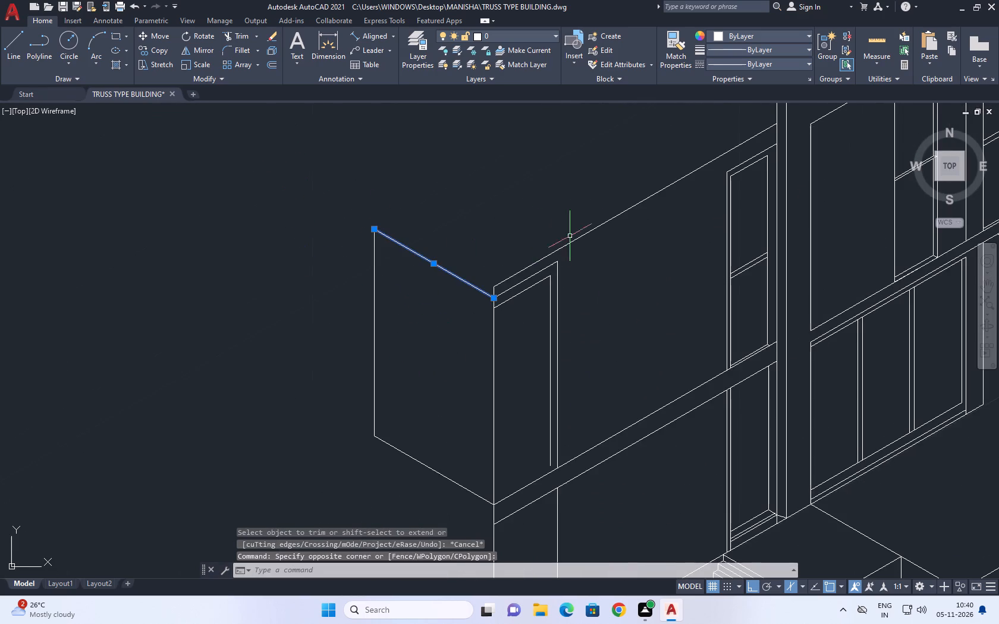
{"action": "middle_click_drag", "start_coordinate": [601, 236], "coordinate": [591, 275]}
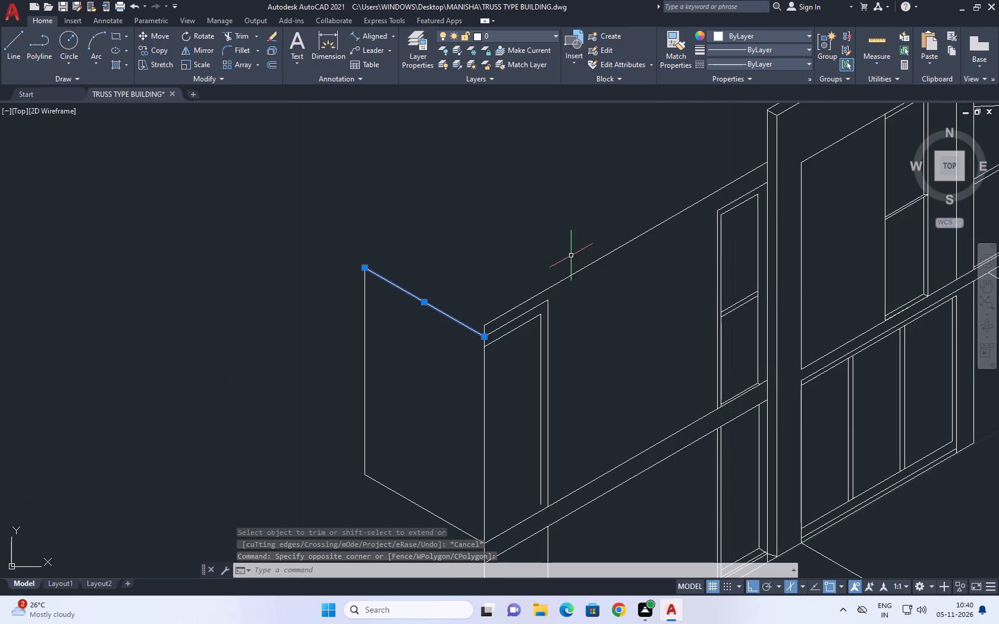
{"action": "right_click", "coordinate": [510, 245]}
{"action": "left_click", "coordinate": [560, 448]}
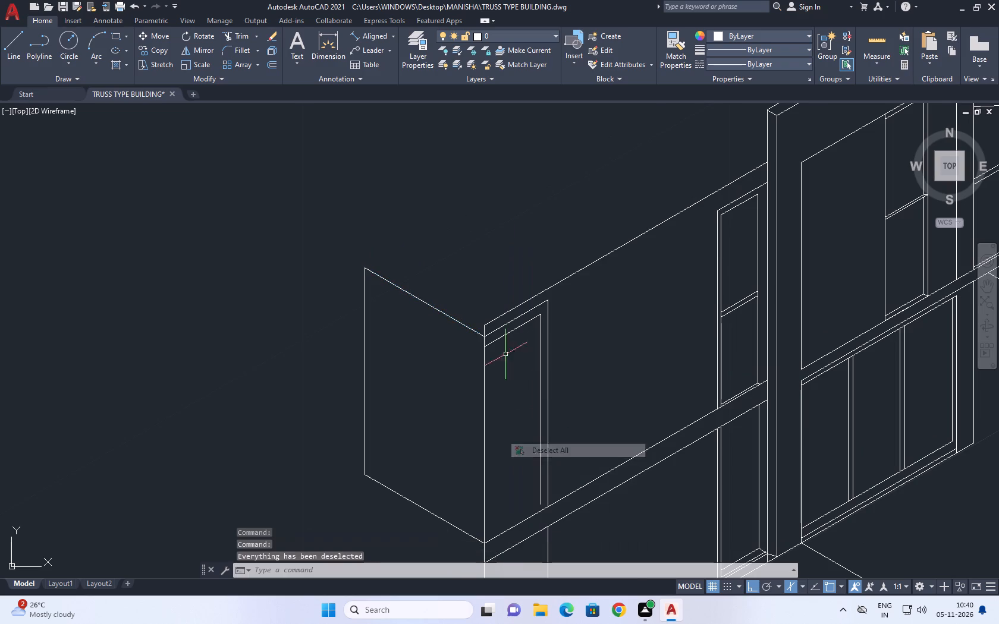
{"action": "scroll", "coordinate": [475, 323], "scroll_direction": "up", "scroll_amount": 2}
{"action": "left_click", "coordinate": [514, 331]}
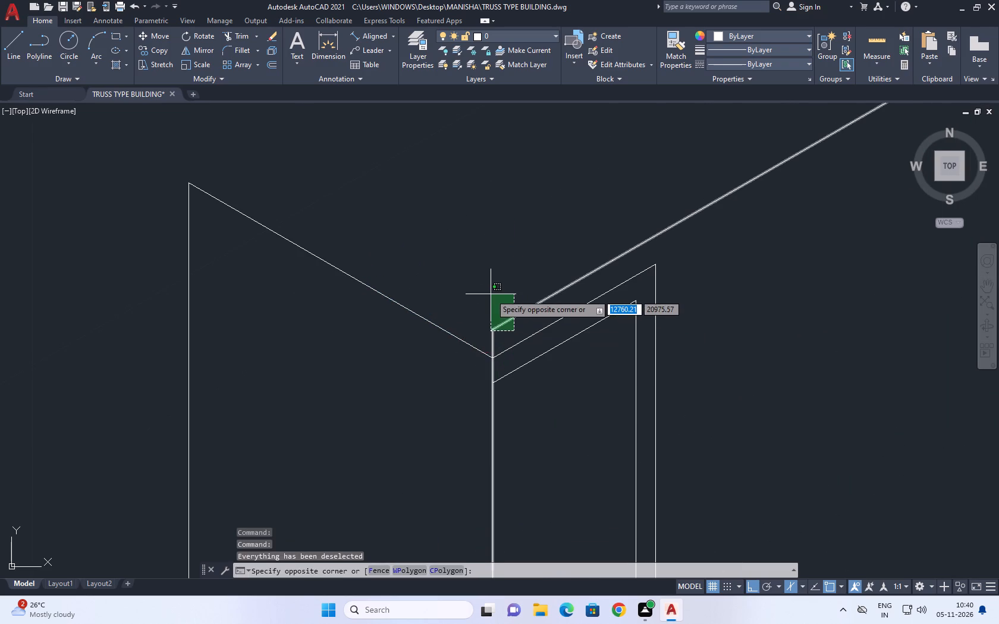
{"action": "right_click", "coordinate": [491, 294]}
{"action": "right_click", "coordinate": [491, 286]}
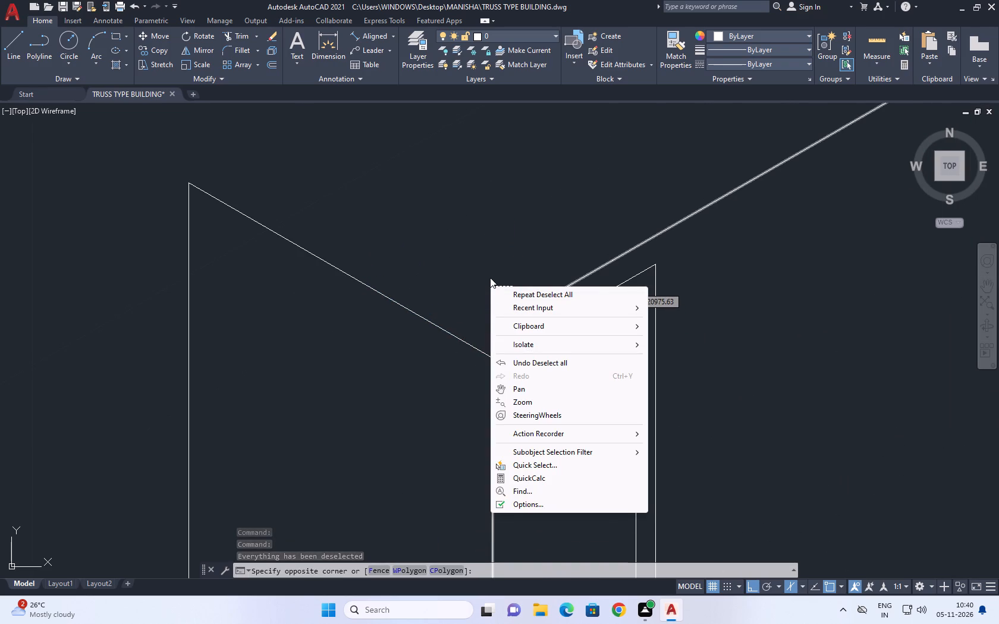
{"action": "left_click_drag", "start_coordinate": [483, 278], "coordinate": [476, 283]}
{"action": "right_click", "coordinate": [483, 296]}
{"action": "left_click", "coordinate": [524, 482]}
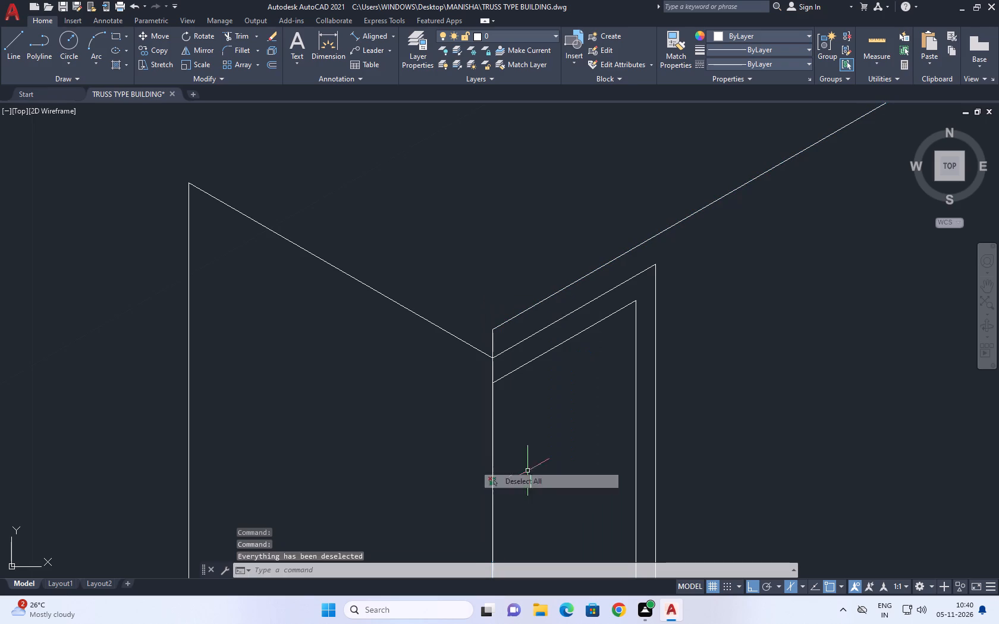
Erase the long sloping top line of the front wall running from the corner to the tower.
{"action": "left_click", "coordinate": [544, 313]}
{"action": "left_click", "coordinate": [532, 291]}
{"action": "right_click", "coordinate": [529, 287]}
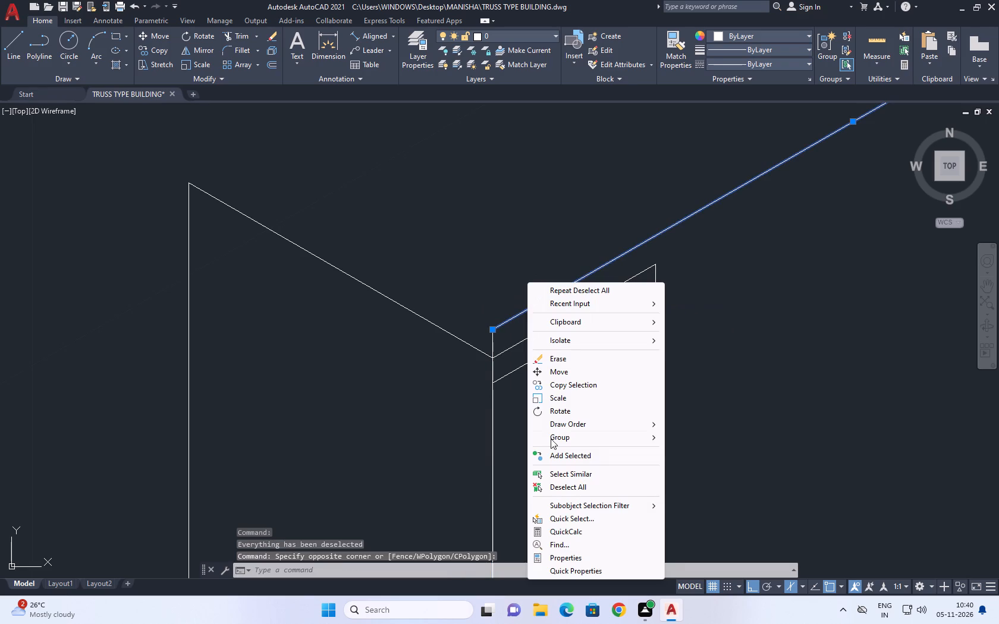
{"action": "left_click", "coordinate": [607, 358]}
Trim the corner edge's stub projecting above the meeting point of the side wall's and window's top lines.
{"action": "middle_click_drag", "start_coordinate": [490, 257], "coordinate": [505, 328]}
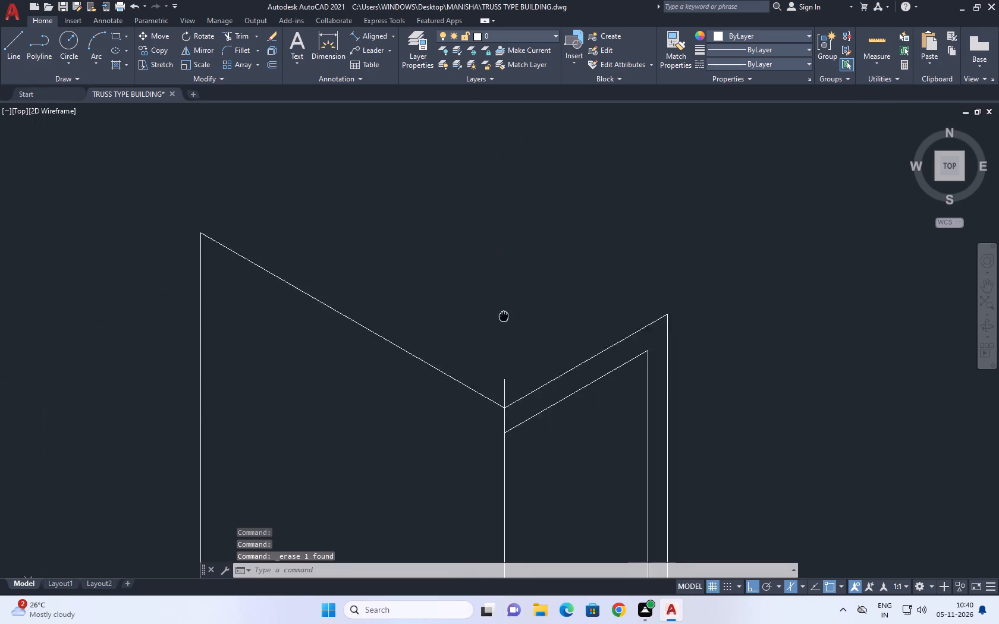
{"action": "middle_click_drag", "start_coordinate": [505, 328], "coordinate": [506, 333]}
{"action": "scroll", "coordinate": [508, 336], "scroll_direction": "down", "scroll_amount": 3}
{"action": "middle_click_drag", "start_coordinate": [516, 267], "coordinate": [522, 292]}
{"action": "left_click", "coordinate": [240, 32]}
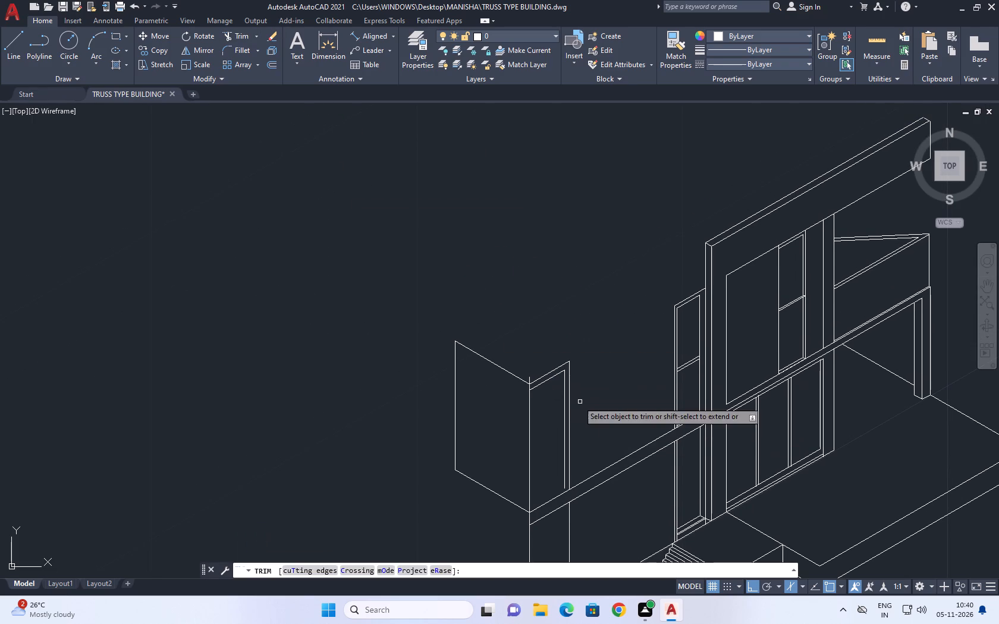
{"action": "scroll", "coordinate": [526, 386], "scroll_direction": "up", "scroll_amount": 3}
{"action": "left_click", "coordinate": [537, 370]}
{"action": "left_click", "coordinate": [517, 362]}
{"action": "right_click", "coordinate": [539, 327]}
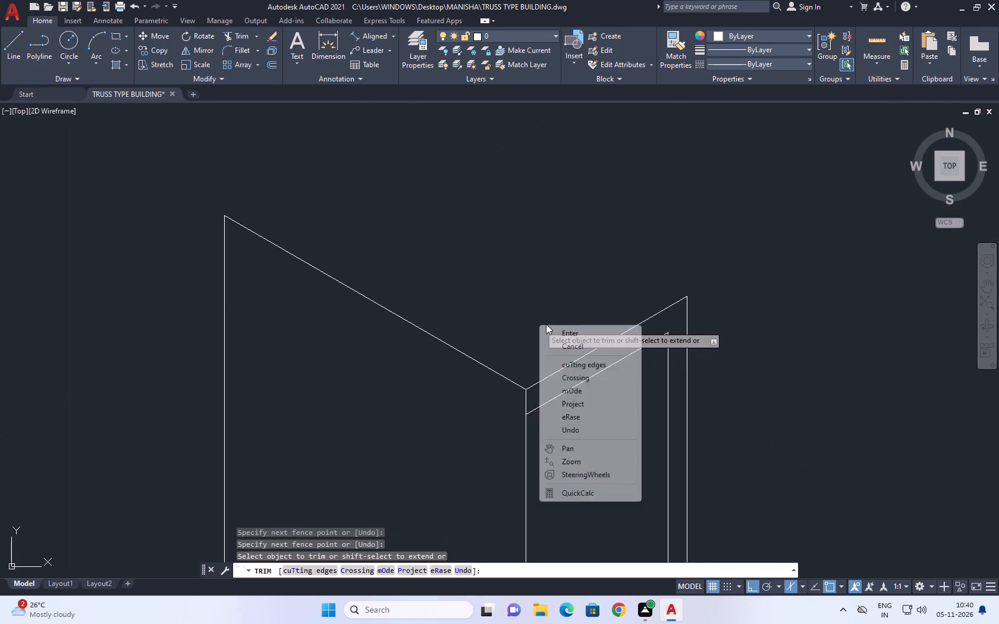
{"action": "left_click", "coordinate": [570, 343]}
Stretch the lower end of the corner window's inner vertical line down past the floor band's upper line.
{"action": "scroll", "coordinate": [595, 320], "scroll_direction": "down", "scroll_amount": 1}
{"action": "scroll", "coordinate": [692, 483], "scroll_direction": "up", "scroll_amount": 1}
{"action": "middle_click_drag", "start_coordinate": [693, 495], "coordinate": [658, 327]}
{"action": "middle_click_drag", "start_coordinate": [629, 387], "coordinate": [629, 313]}
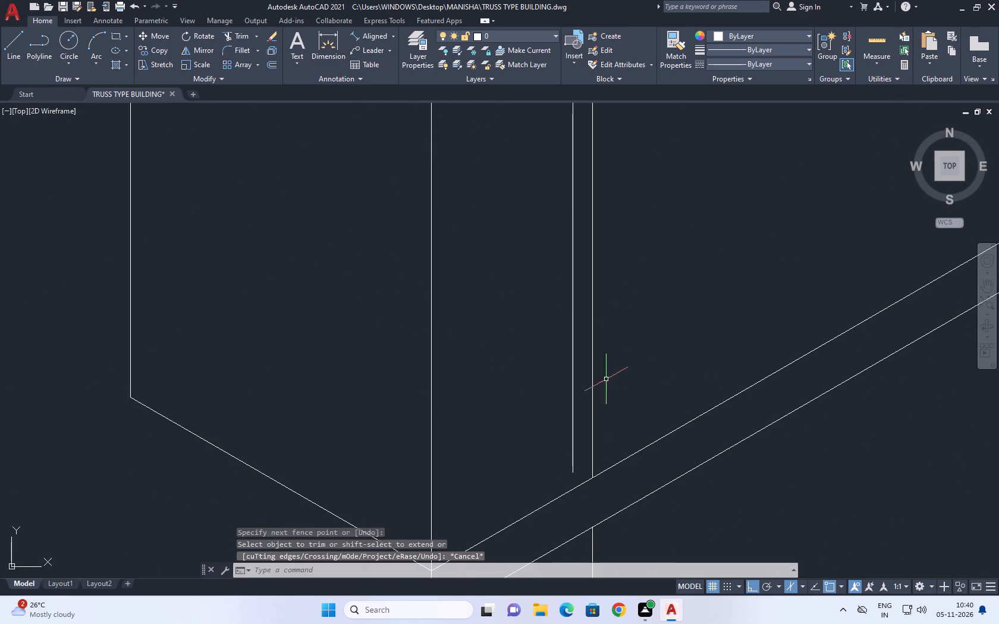
{"action": "middle_click_drag", "start_coordinate": [585, 470], "coordinate": [609, 309]}
{"action": "scroll", "coordinate": [594, 319], "scroll_direction": "up", "scroll_amount": 1}
{"action": "left_click", "coordinate": [612, 321]}
{"action": "left_click", "coordinate": [599, 297]}
{"action": "left_click_drag", "start_coordinate": [600, 313], "coordinate": [600, 307]}
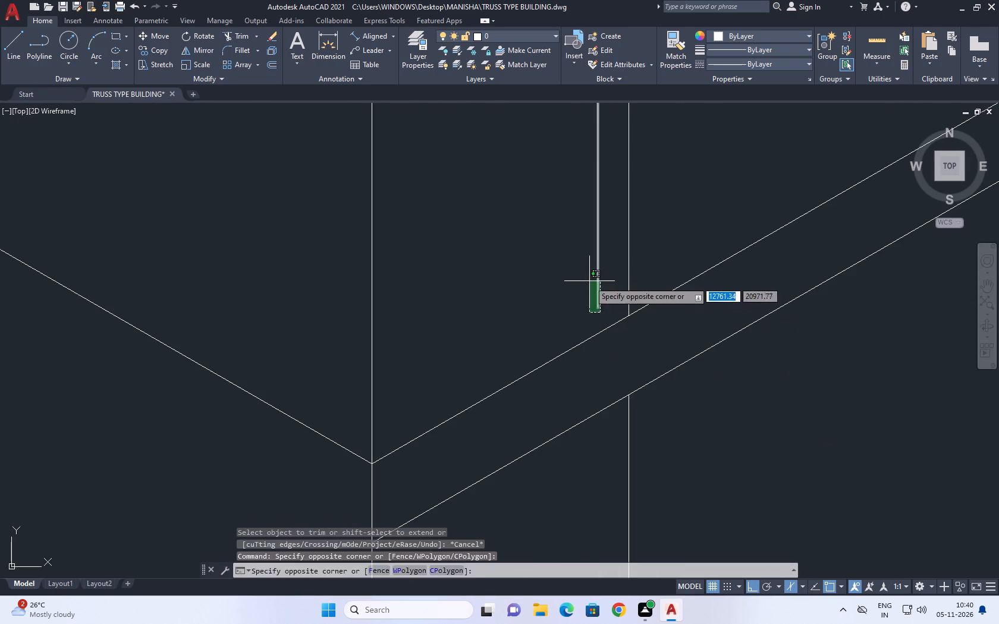
{"action": "left_click", "coordinate": [588, 279]}
{"action": "left_click", "coordinate": [599, 308]}
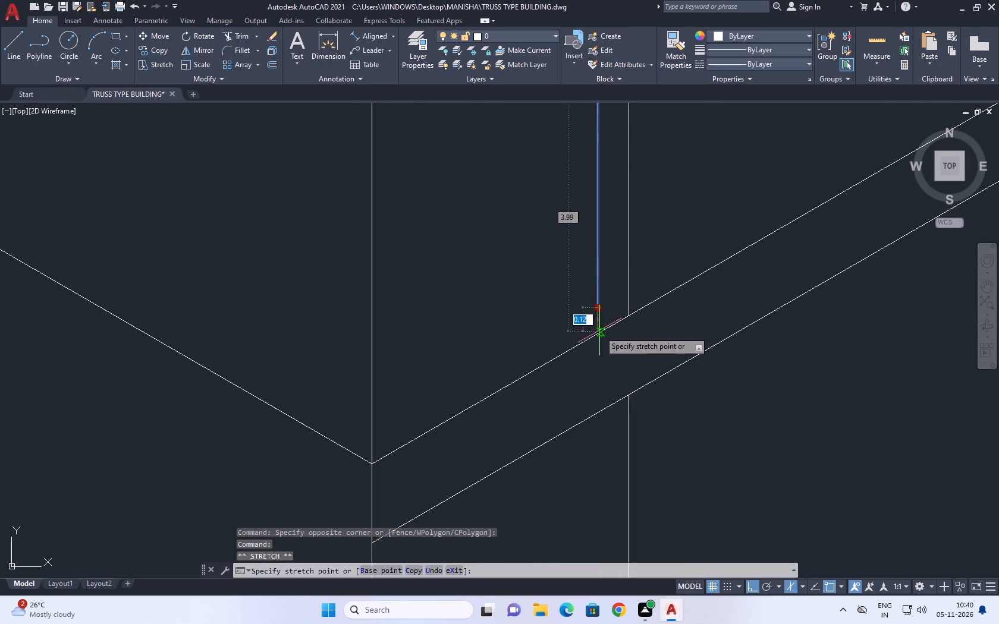
{"action": "left_click", "coordinate": [599, 381]}
{"action": "right_click", "coordinate": [653, 346]}
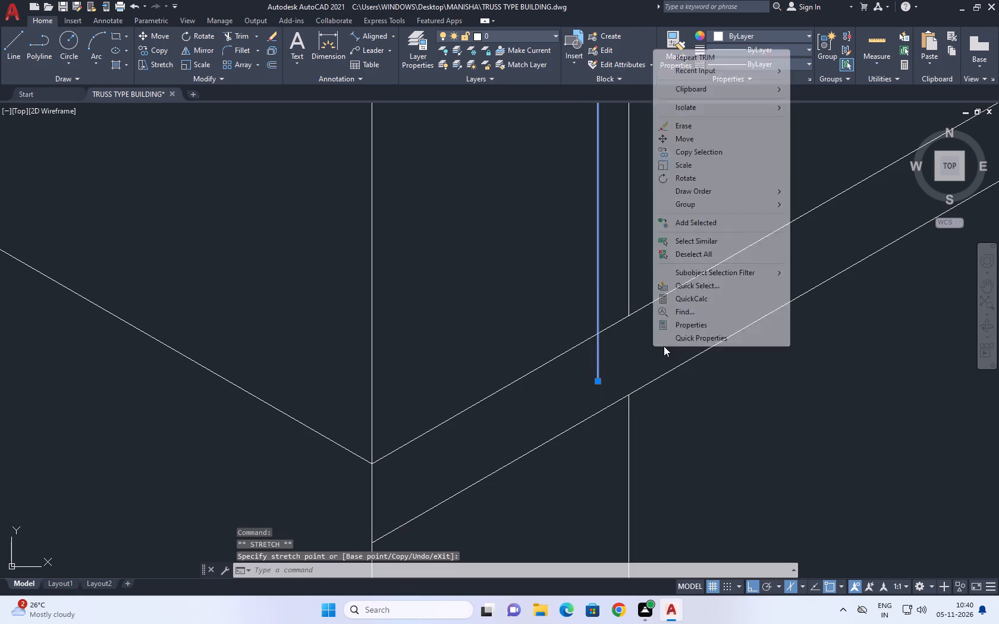
{"action": "left_click", "coordinate": [714, 254]}
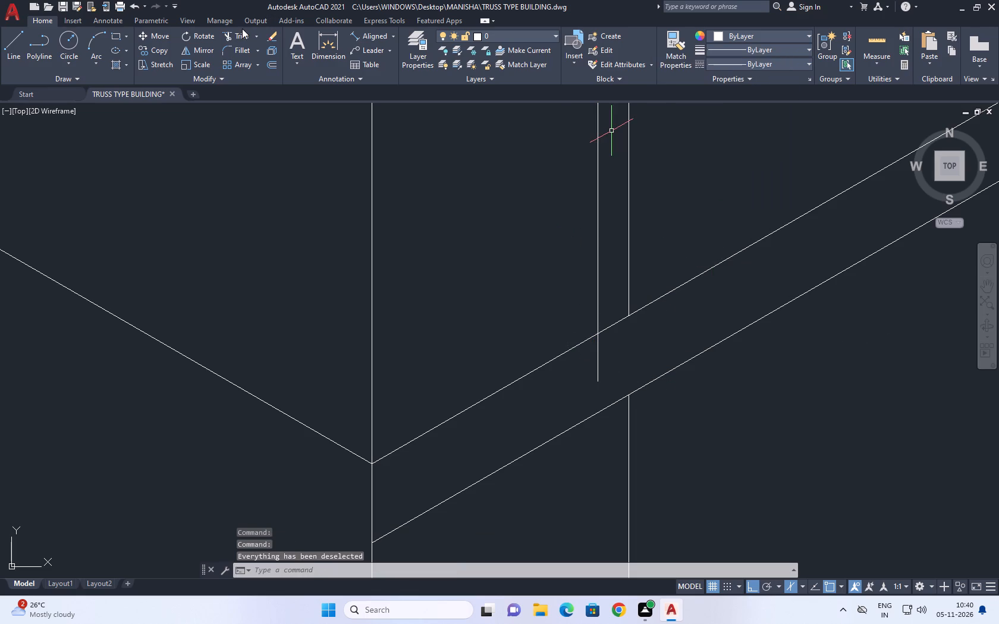
Trim the window's inner vertical line at the floor band's upper line.
{"action": "left_click", "coordinate": [242, 35]}
{"action": "scroll", "coordinate": [549, 339], "scroll_direction": "up", "scroll_amount": 1}
{"action": "left_click", "coordinate": [599, 383]}
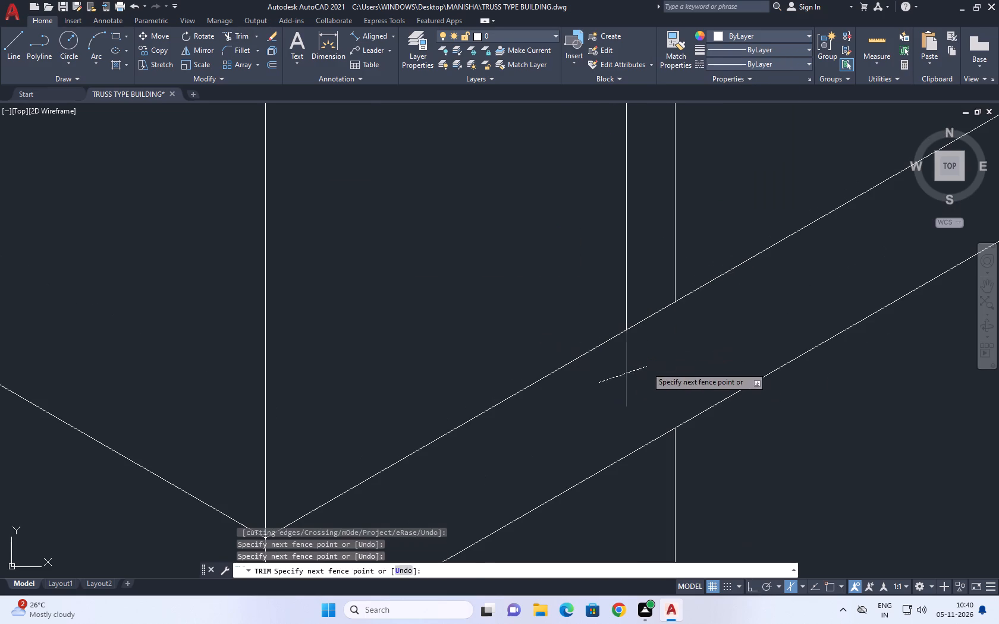
{"action": "left_click", "coordinate": [646, 367]}
{"action": "right_click", "coordinate": [650, 362]}
{"action": "left_click", "coordinate": [676, 383]}
Copy the side wall's sloping top line about 0.2 straight down, to where the window's inner top line meets the corner edge.
{"action": "scroll", "coordinate": [608, 360], "scroll_direction": "down", "scroll_amount": 7}
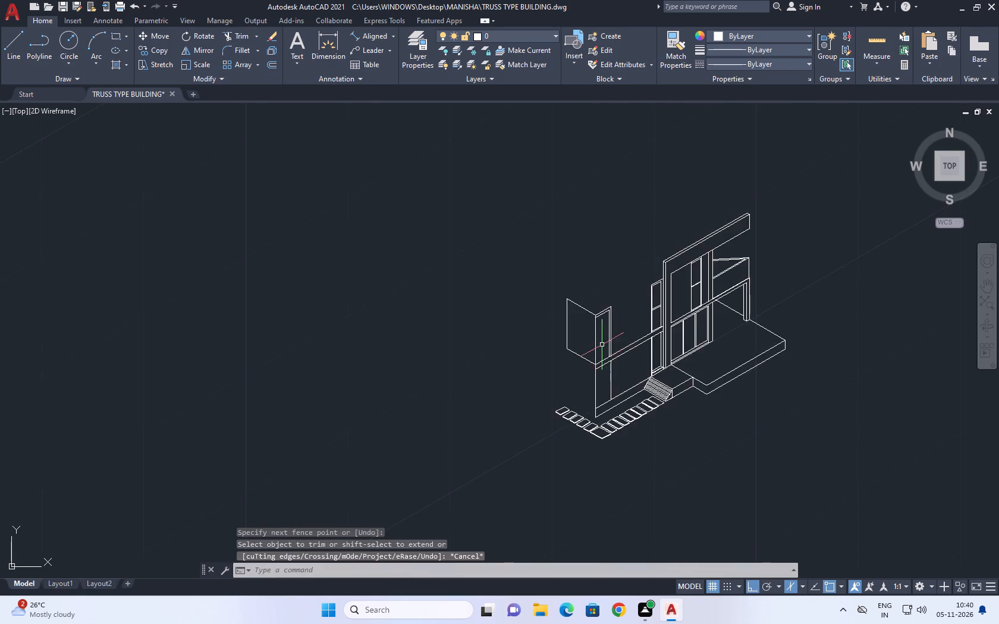
{"action": "scroll", "coordinate": [598, 341], "scroll_direction": "up", "scroll_amount": 1}
{"action": "middle_click_drag", "start_coordinate": [523, 257], "coordinate": [549, 298]}
{"action": "scroll", "coordinate": [584, 346], "scroll_direction": "up", "scroll_amount": 3}
{"action": "left_click", "coordinate": [654, 305]}
{"action": "left_click", "coordinate": [632, 317]}
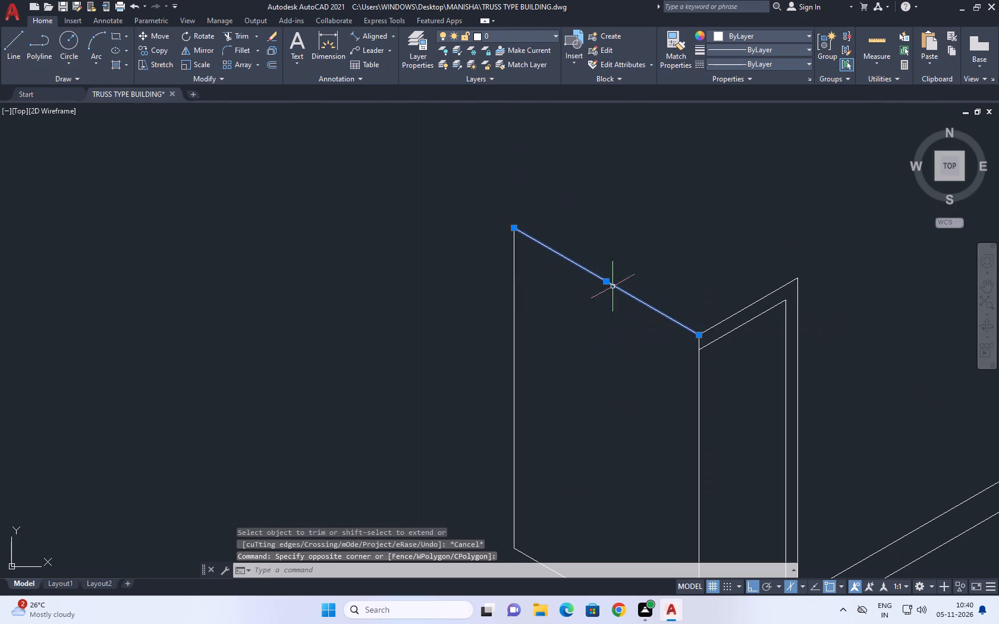
{"action": "left_click", "coordinate": [166, 48]}
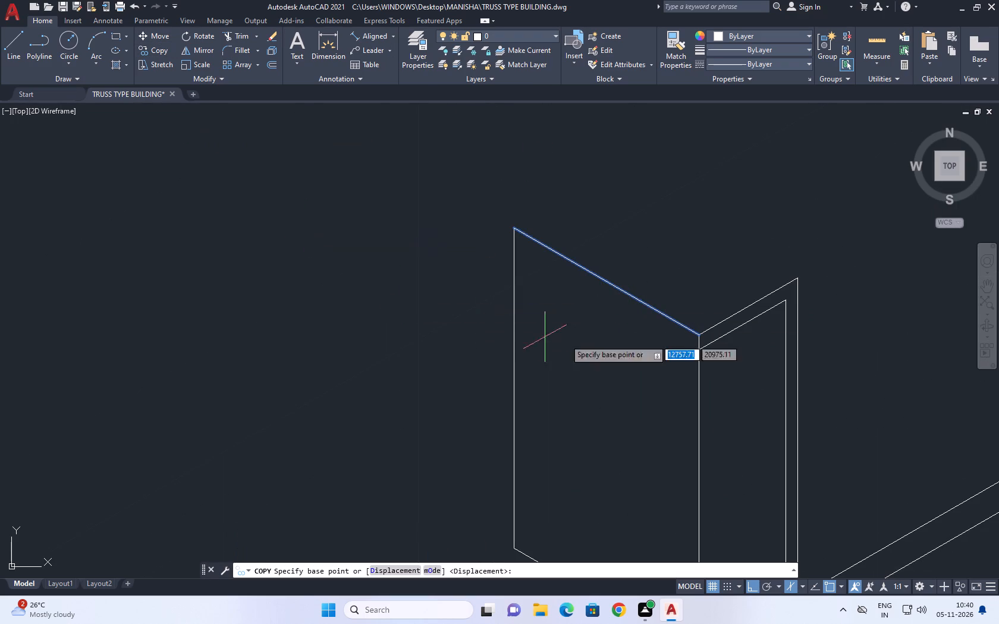
{"action": "left_click", "coordinate": [698, 333]}
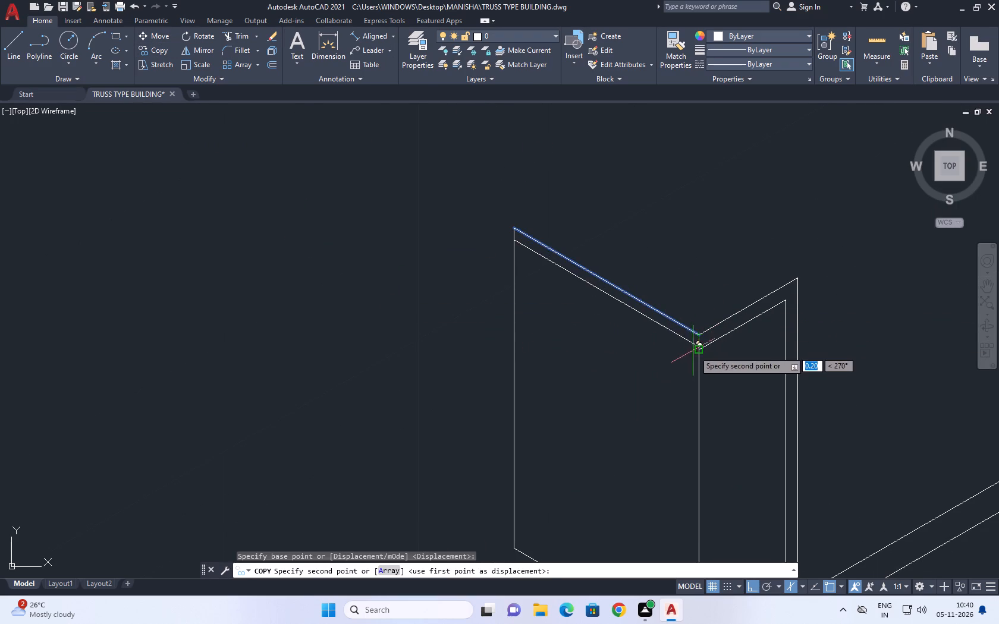
{"action": "left_click", "coordinate": [697, 351]}
{"action": "right_click", "coordinate": [682, 248]}
{"action": "left_click", "coordinate": [731, 271]}
Copy the side wall's outer vertical edge 0.2 inward along its sloping top line.
{"action": "scroll", "coordinate": [712, 260], "scroll_direction": "down", "scroll_amount": 2}
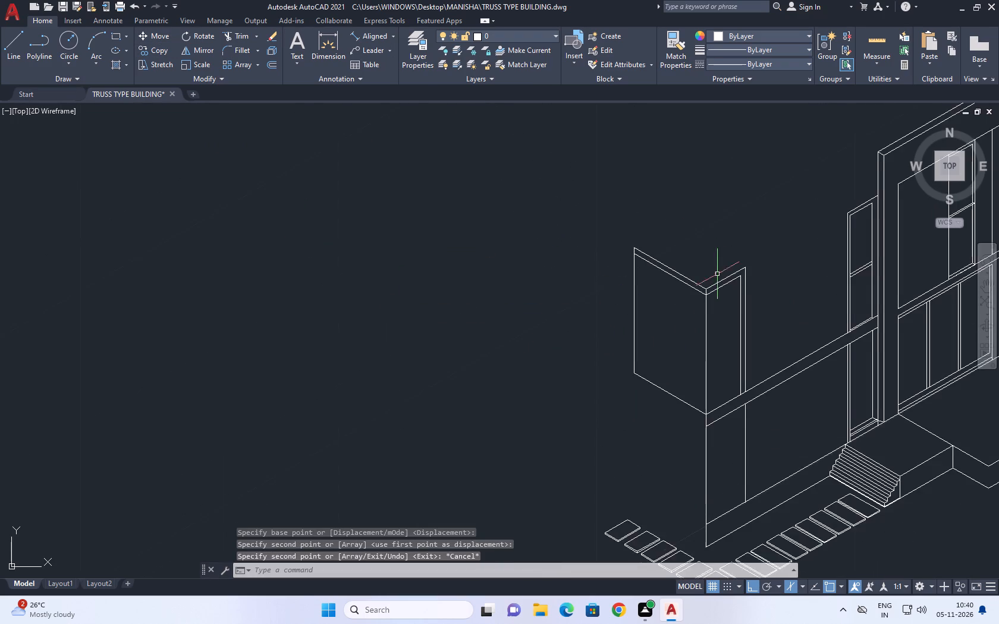
{"action": "middle_click_drag", "start_coordinate": [714, 301], "coordinate": [700, 234]}
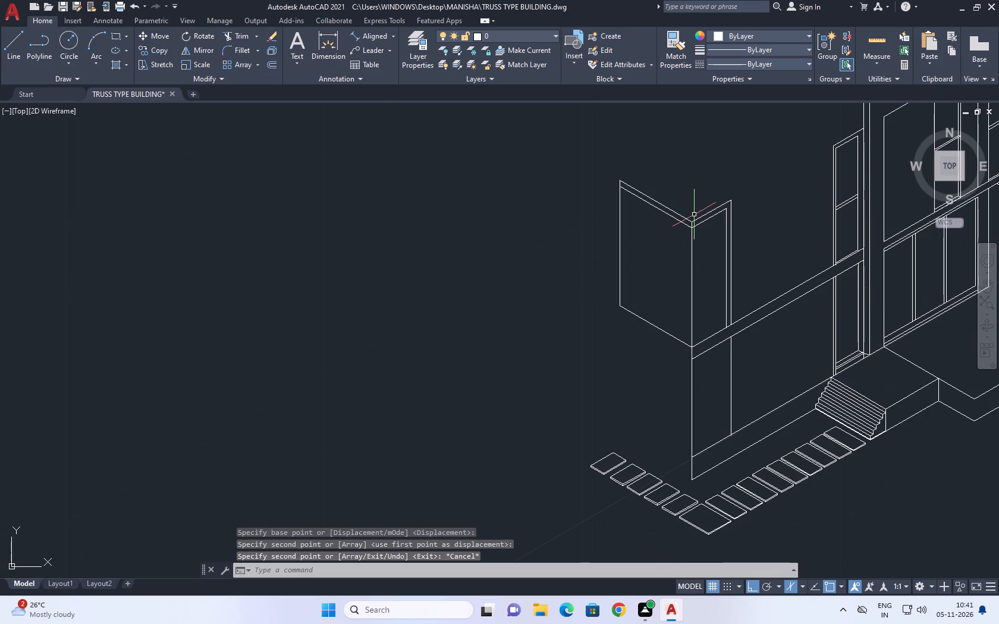
{"action": "left_click", "coordinate": [632, 225]}
{"action": "left_click", "coordinate": [609, 219]}
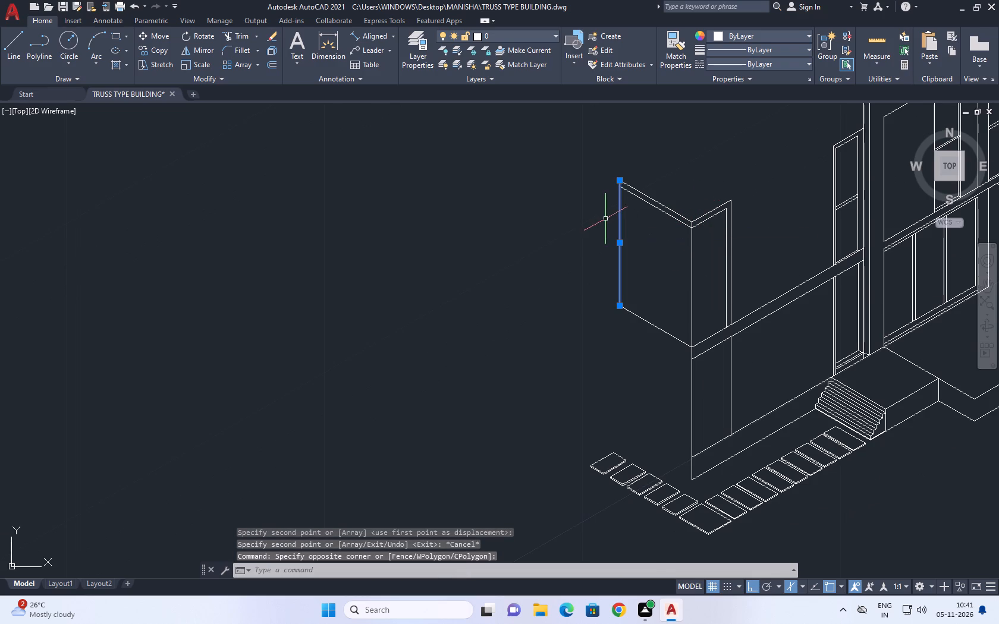
{"action": "middle_click_drag", "start_coordinate": [654, 224], "coordinate": [651, 294]}
{"action": "left_click", "coordinate": [162, 51]}
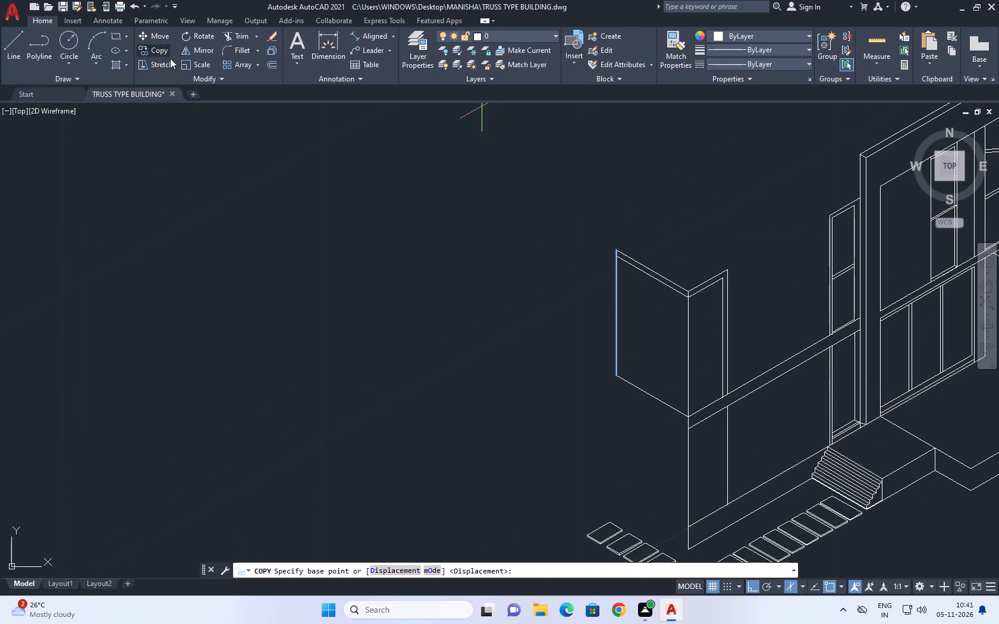
{"action": "scroll", "coordinate": [614, 256], "scroll_direction": "up", "scroll_amount": 3}
{"action": "left_click", "coordinate": [620, 232]}
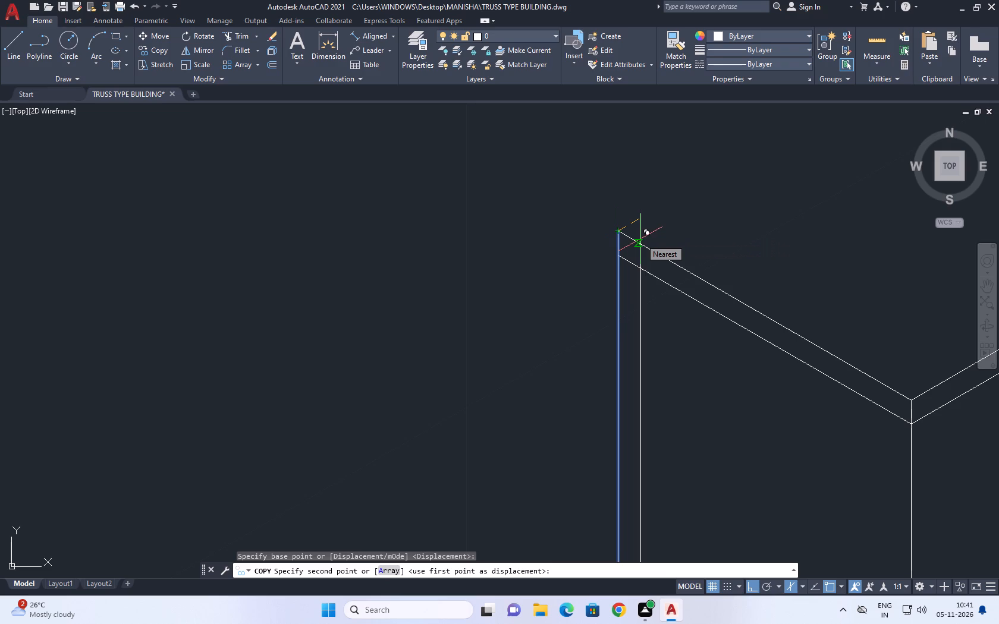
{"action": "type", "text": "0.2"}
{"action": "key", "text": "Return"}
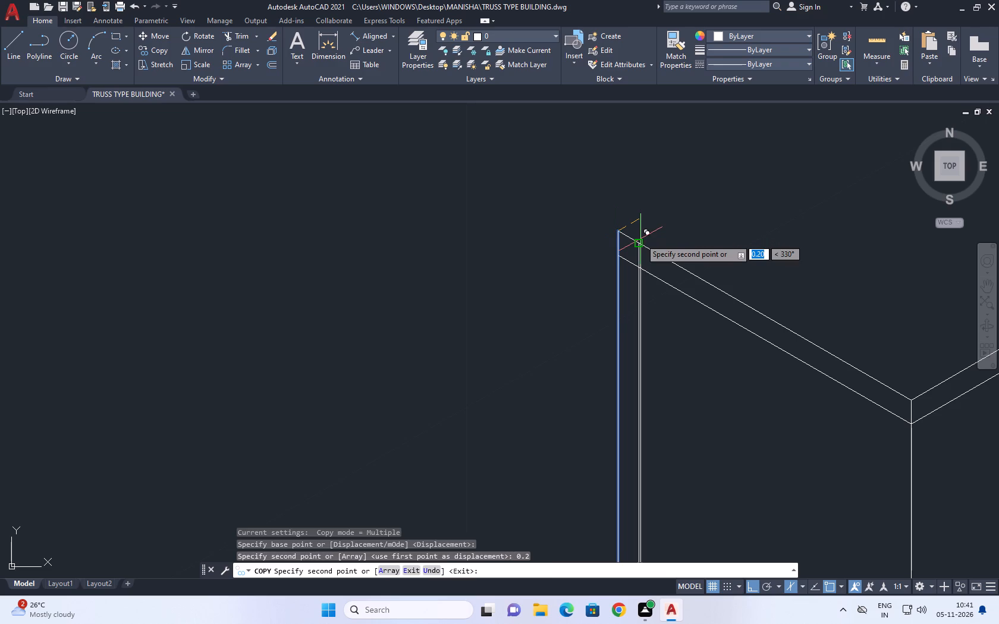
{"action": "right_click", "coordinate": [655, 232]}
{"action": "left_click", "coordinate": [675, 244]}
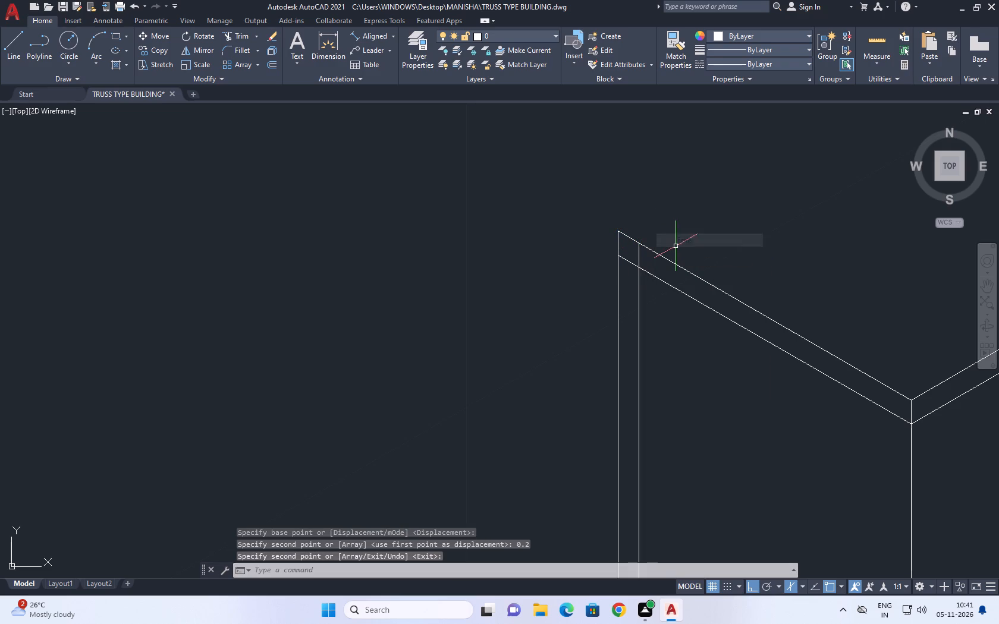
Trim the side face's inner top line and inner vertical line where they overrun their upper outer corner.
{"action": "scroll", "coordinate": [668, 248], "scroll_direction": "down", "scroll_amount": 1}
{"action": "left_click_drag", "start_coordinate": [234, 37], "coordinate": [241, 37]}
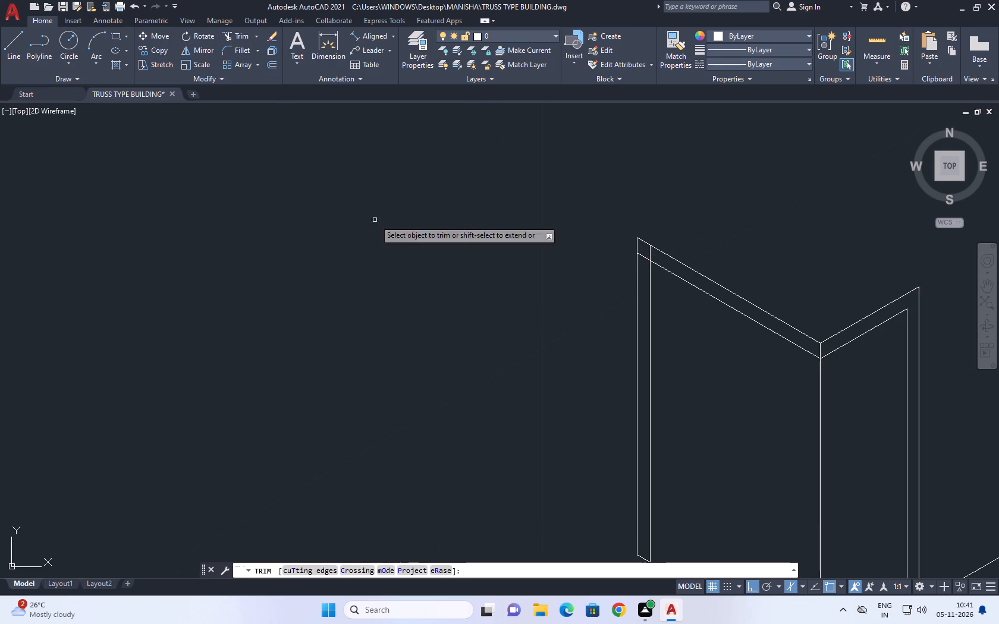
{"action": "scroll", "coordinate": [665, 257], "scroll_direction": "up", "scroll_amount": 3}
{"action": "scroll", "coordinate": [617, 254], "scroll_direction": "up", "scroll_amount": 3}
{"action": "left_click", "coordinate": [583, 213]}
{"action": "left_click", "coordinate": [430, 334]}
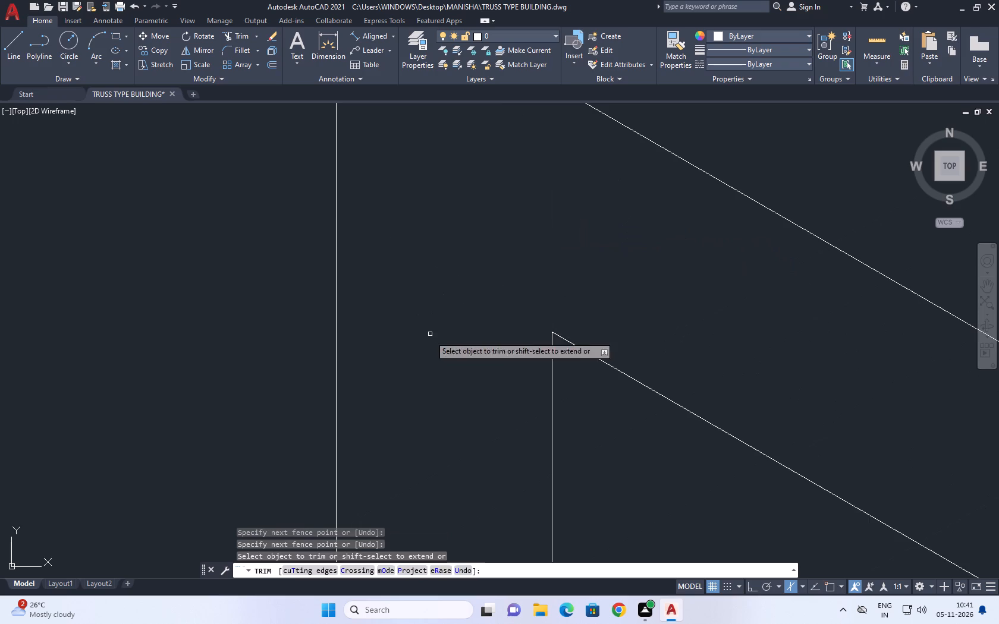
{"action": "scroll", "coordinate": [598, 269], "scroll_direction": "down", "scroll_amount": 7}
{"action": "scroll", "coordinate": [718, 210], "scroll_direction": "down", "scroll_amount": 6}
{"action": "scroll", "coordinate": [728, 256], "scroll_direction": "up", "scroll_amount": 1}
{"action": "middle_click_drag", "start_coordinate": [726, 255], "coordinate": [710, 278]}
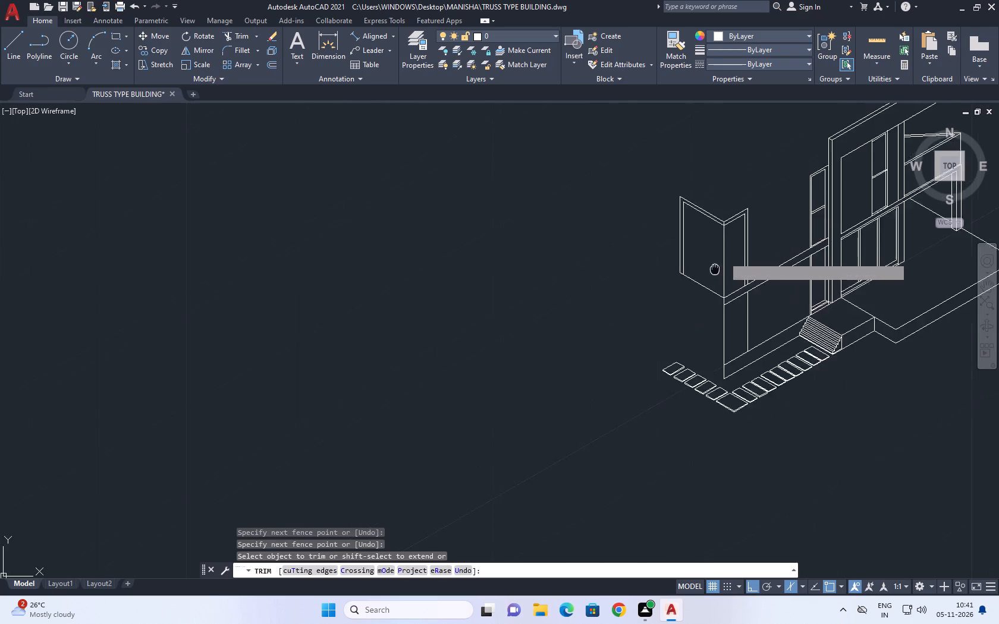
{"action": "middle_click_drag", "start_coordinate": [710, 278], "coordinate": [683, 336]}
{"action": "scroll", "coordinate": [654, 348], "scroll_direction": "down", "scroll_amount": 1}
{"action": "right_click", "coordinate": [532, 361]}
{"action": "left_click", "coordinate": [588, 381]}
Copy the side wall's sloping bottom line 0.2 straight up.
{"action": "scroll", "coordinate": [662, 345], "scroll_direction": "up", "scroll_amount": 3}
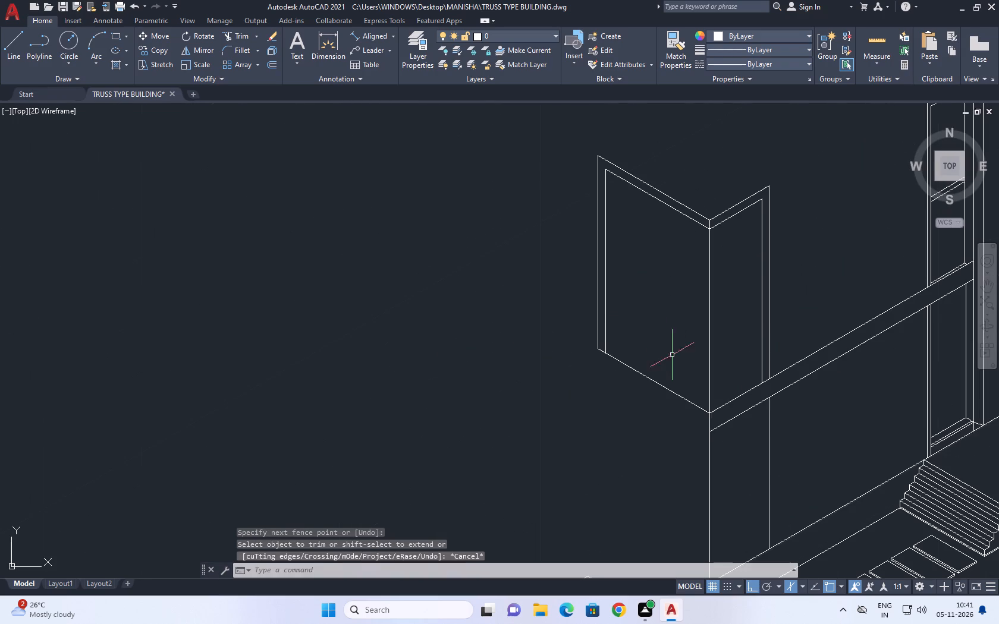
{"action": "left_click", "coordinate": [662, 381]}
{"action": "left_click", "coordinate": [659, 389]}
{"action": "middle_click_drag", "start_coordinate": [650, 290], "coordinate": [539, 326]}
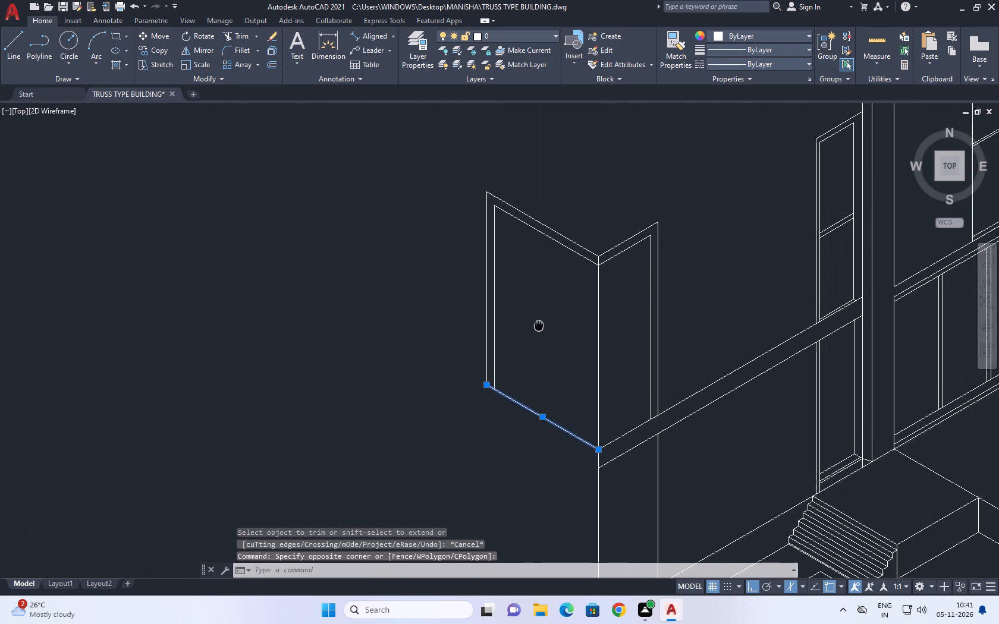
{"action": "middle_click_drag", "start_coordinate": [539, 326], "coordinate": [536, 324]}
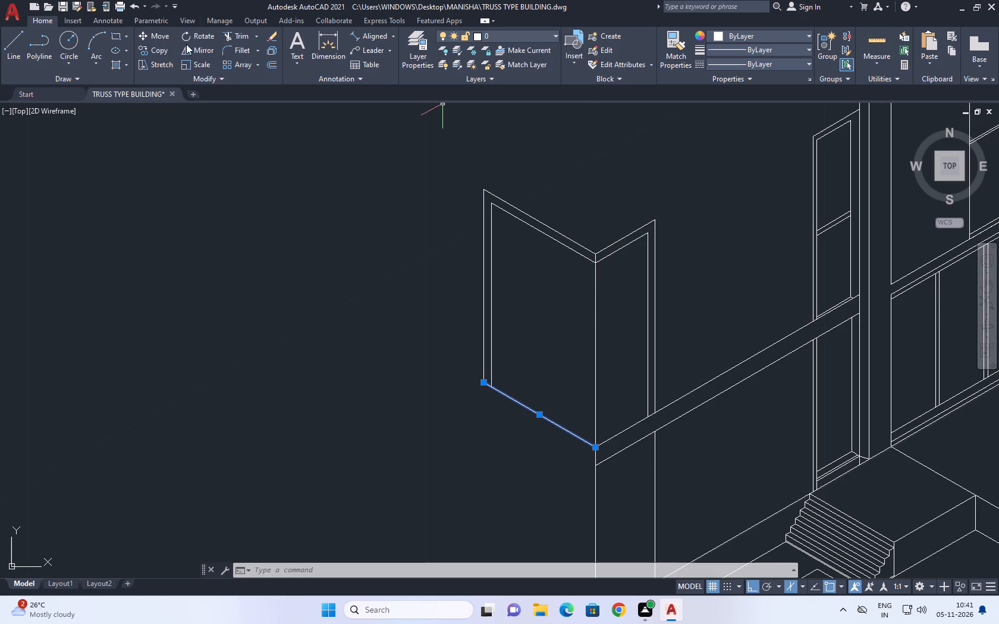
{"action": "left_click", "coordinate": [156, 51]}
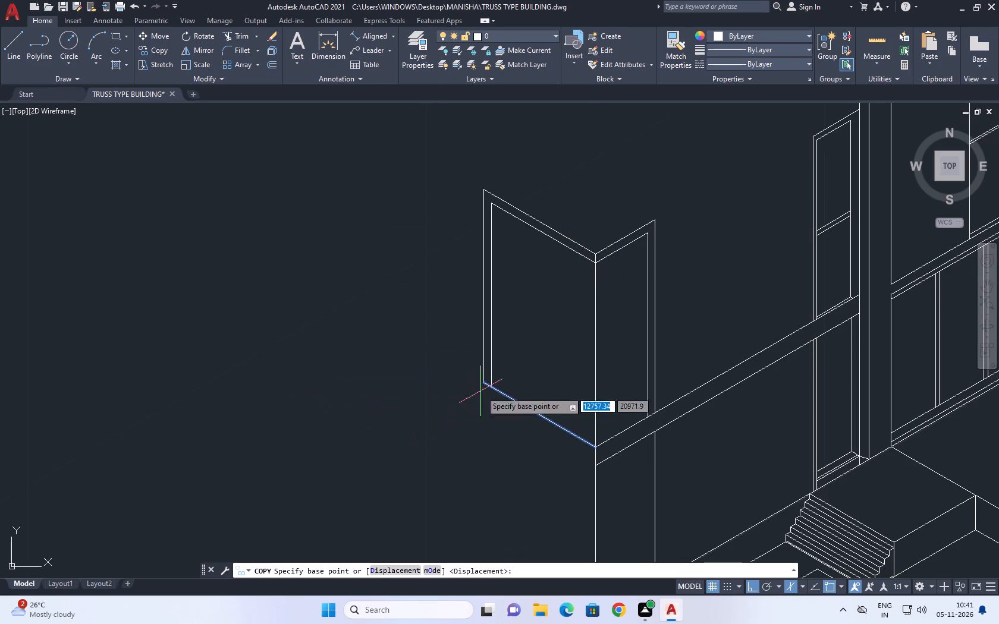
{"action": "left_click", "coordinate": [527, 389]}
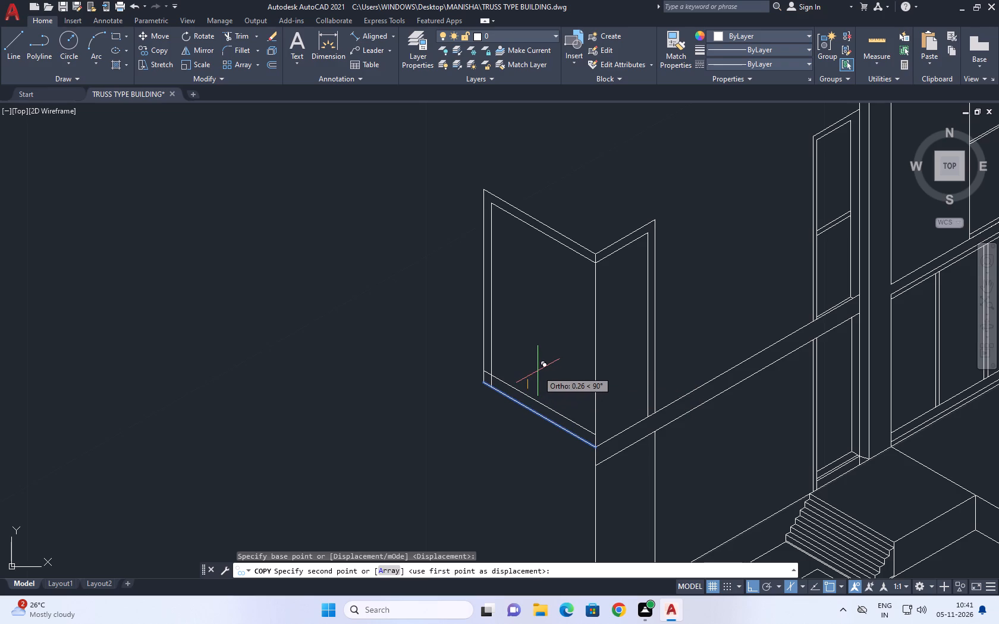
{"action": "type", "text": "0.2"}
{"action": "key", "text": "Return"}
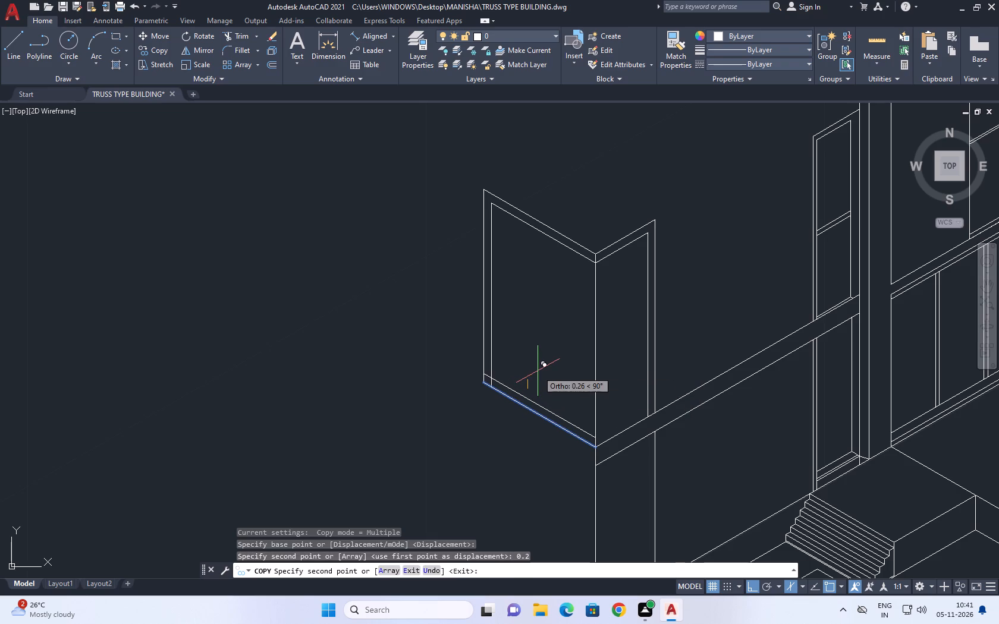
{"action": "right_click", "coordinate": [536, 374]}
{"action": "left_click", "coordinate": [567, 394]}
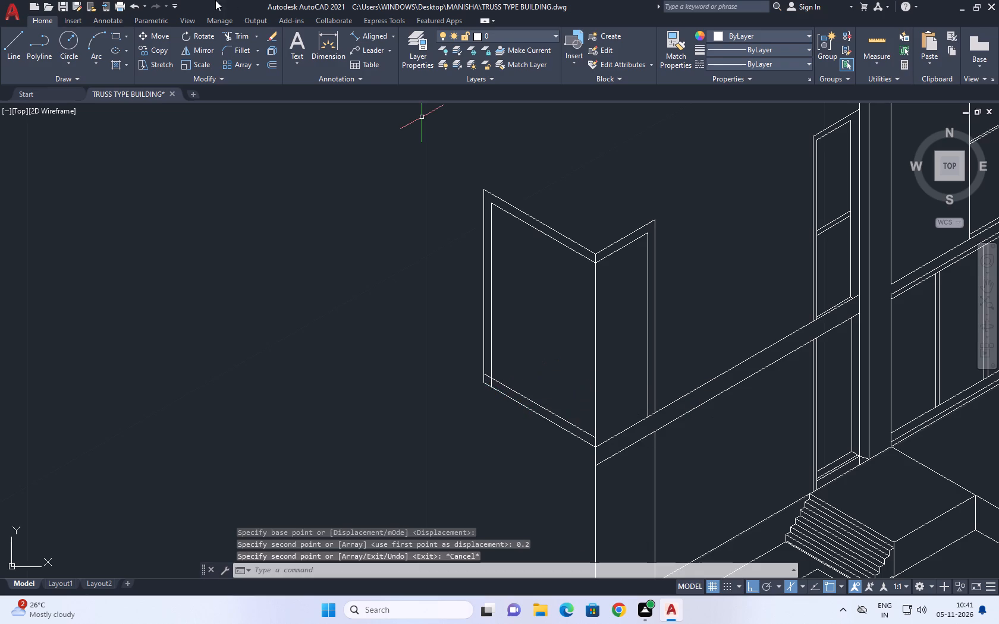
Trim the side face's inner bottom line and inner vertical line where they overrun their lower outer corner.
{"action": "left_click", "coordinate": [232, 32]}
{"action": "scroll", "coordinate": [500, 407], "scroll_direction": "up", "scroll_amount": 2}
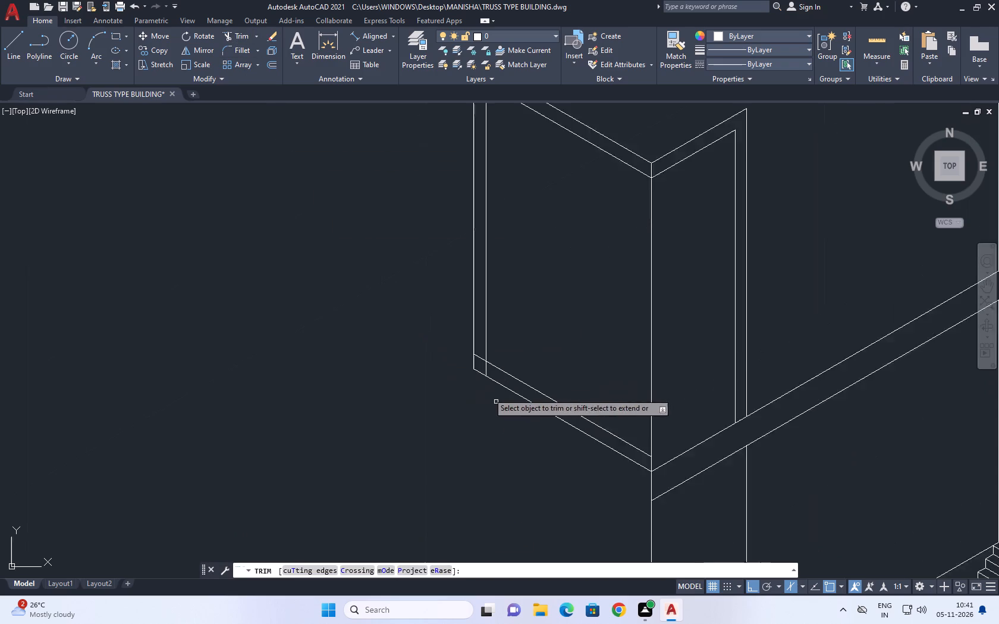
{"action": "scroll", "coordinate": [487, 391], "scroll_direction": "up", "scroll_amount": 4}
{"action": "left_click", "coordinate": [466, 159]}
{"action": "left_click_drag", "start_coordinate": [549, 324], "coordinate": [556, 336]}
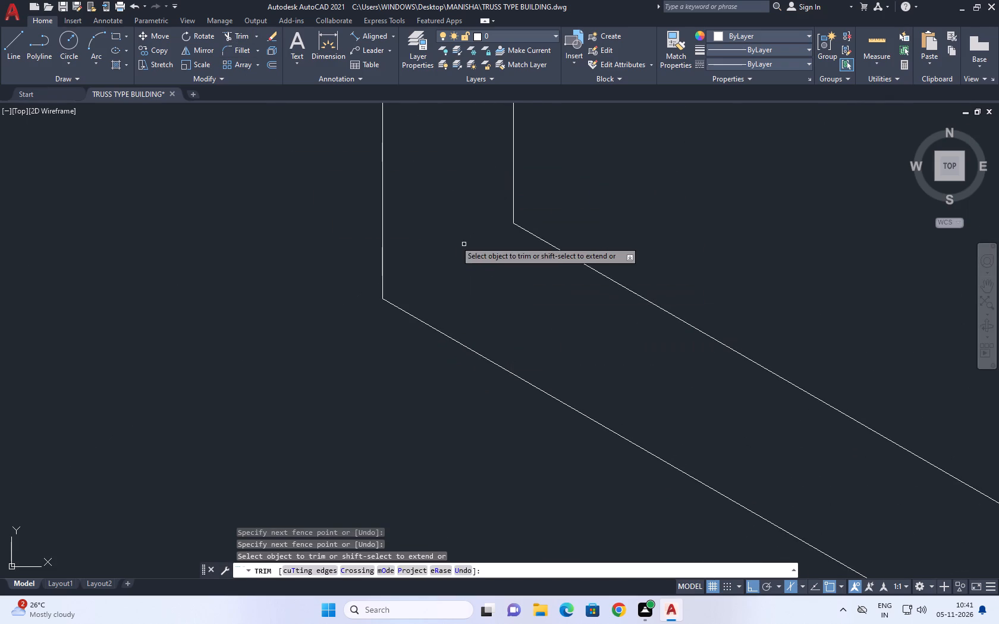
{"action": "right_click", "coordinate": [450, 238]}
{"action": "left_click", "coordinate": [505, 254]}
Draw a line from the side face's inner bottom corner at the corner edge, parallel to the floor band, past the window's outer vertical line.
{"action": "scroll", "coordinate": [412, 219], "scroll_direction": "down", "scroll_amount": 6}
{"action": "middle_click_drag", "start_coordinate": [667, 251], "coordinate": [678, 339]}
{"action": "left_click", "coordinate": [9, 49]}
{"action": "scroll", "coordinate": [524, 367], "scroll_direction": "up", "scroll_amount": 3}
{"action": "left_click", "coordinate": [549, 370]}
{"action": "middle_click_drag", "start_coordinate": [729, 274], "coordinate": [545, 365]}
{"action": "left_click", "coordinate": [631, 290]}
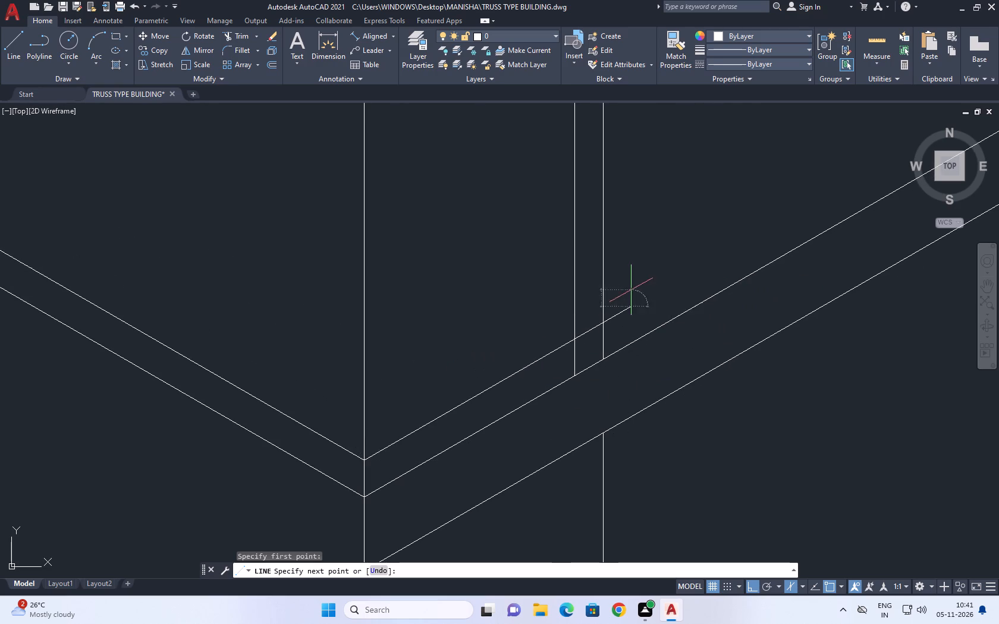
{"action": "right_click", "coordinate": [673, 220]}
{"action": "left_click", "coordinate": [720, 249]}
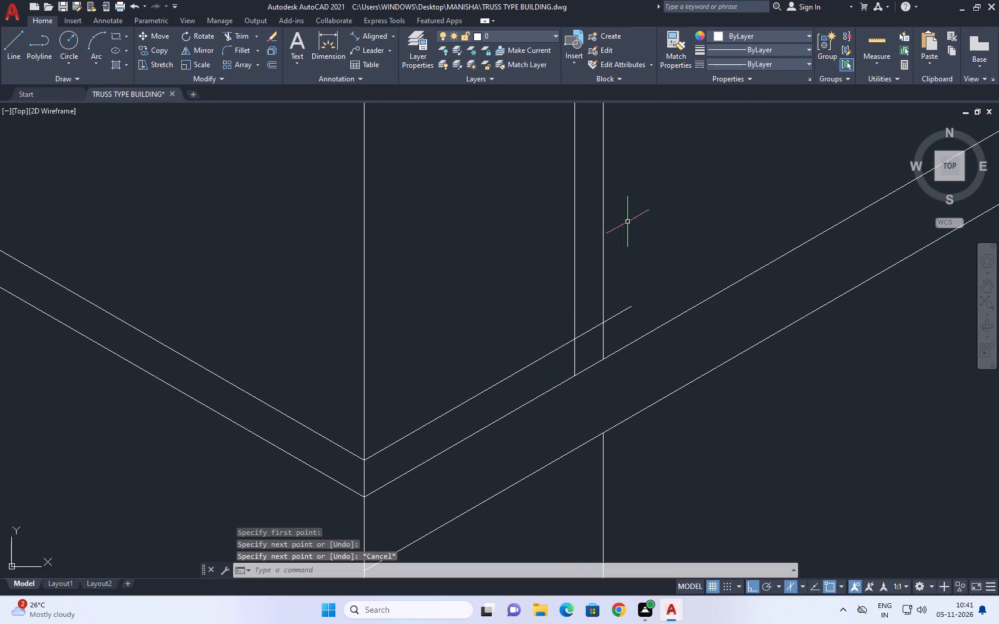
Trim the window's new inner bottom line and inner vertical line to a clean corner beside the outer vertical line.
{"action": "left_click", "coordinate": [234, 33]}
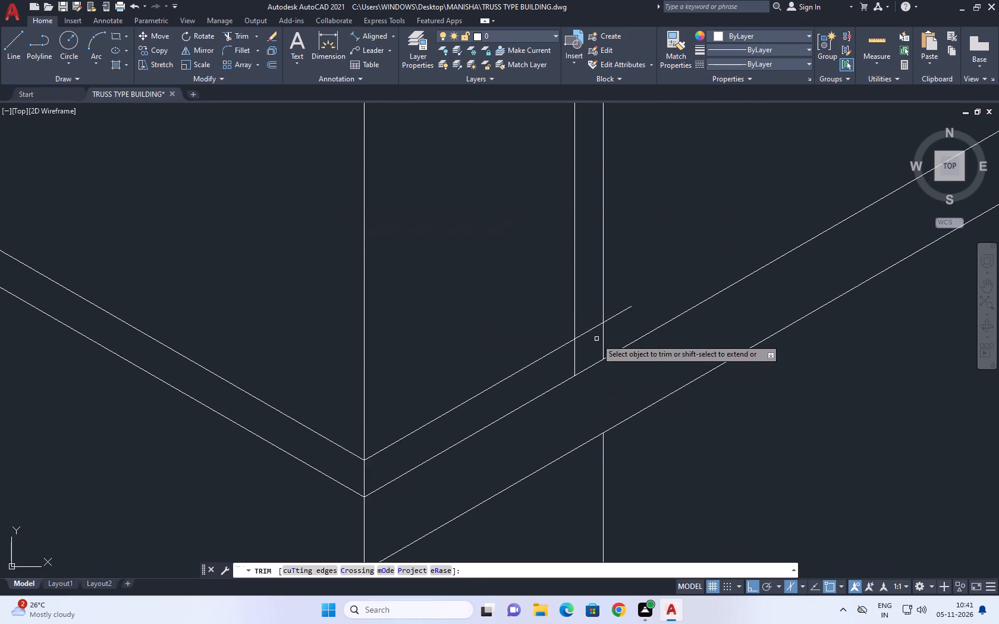
{"action": "scroll", "coordinate": [596, 339], "scroll_direction": "up", "scroll_amount": 2}
{"action": "left_click", "coordinate": [586, 303]}
{"action": "left_click", "coordinate": [516, 420]}
{"action": "left_click", "coordinate": [664, 296]}
{"action": "left_click", "coordinate": [660, 251]}
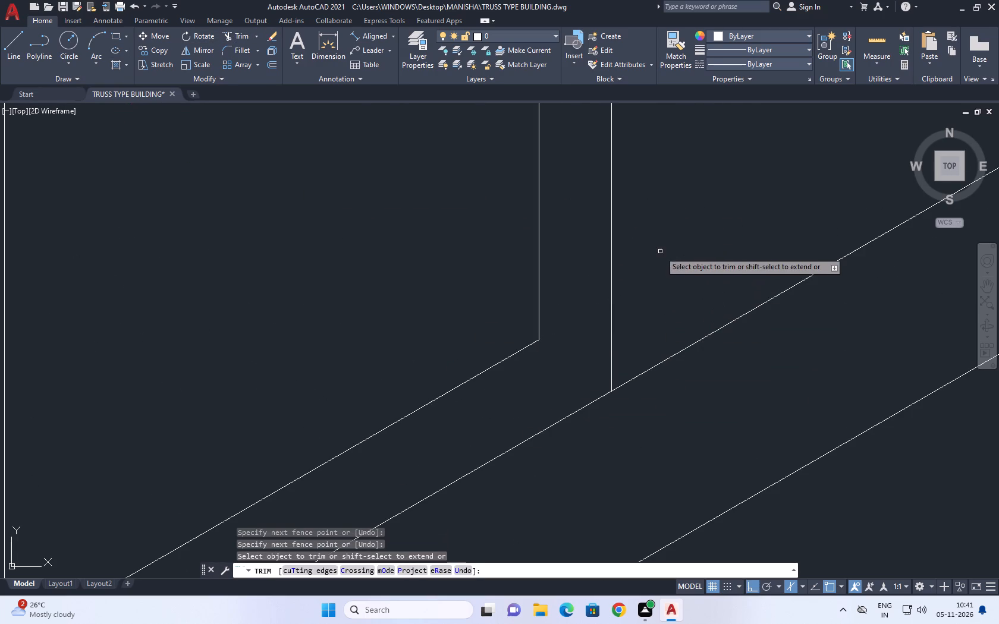
{"action": "right_click", "coordinate": [661, 249]}
{"action": "left_click", "coordinate": [681, 261]}
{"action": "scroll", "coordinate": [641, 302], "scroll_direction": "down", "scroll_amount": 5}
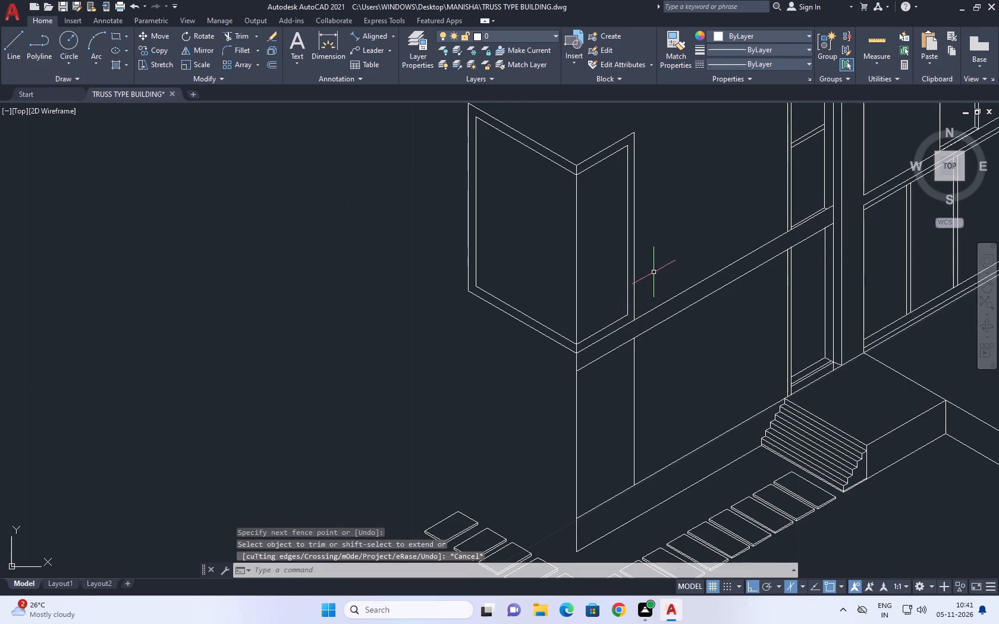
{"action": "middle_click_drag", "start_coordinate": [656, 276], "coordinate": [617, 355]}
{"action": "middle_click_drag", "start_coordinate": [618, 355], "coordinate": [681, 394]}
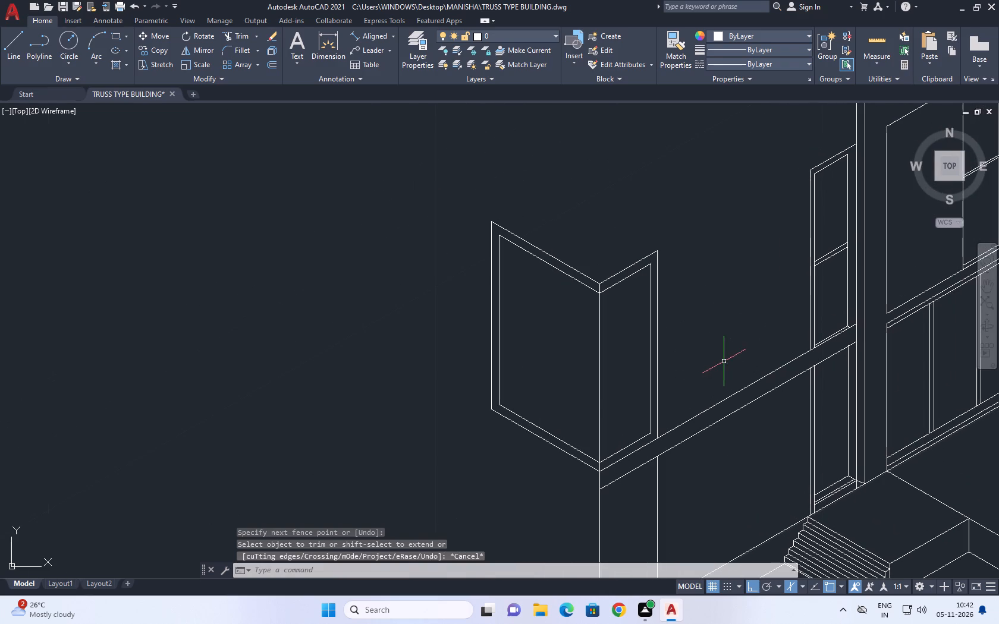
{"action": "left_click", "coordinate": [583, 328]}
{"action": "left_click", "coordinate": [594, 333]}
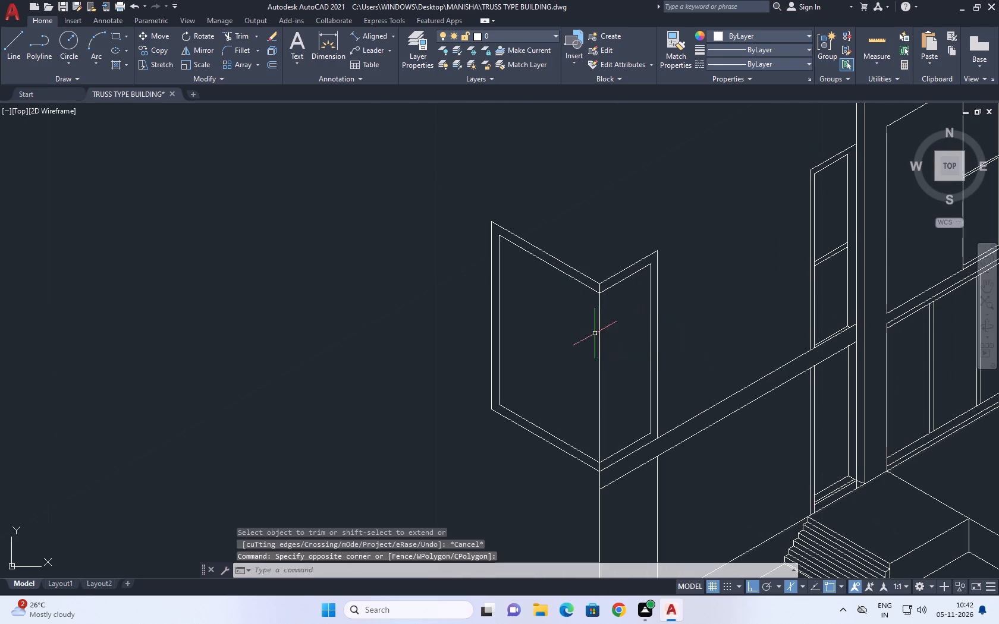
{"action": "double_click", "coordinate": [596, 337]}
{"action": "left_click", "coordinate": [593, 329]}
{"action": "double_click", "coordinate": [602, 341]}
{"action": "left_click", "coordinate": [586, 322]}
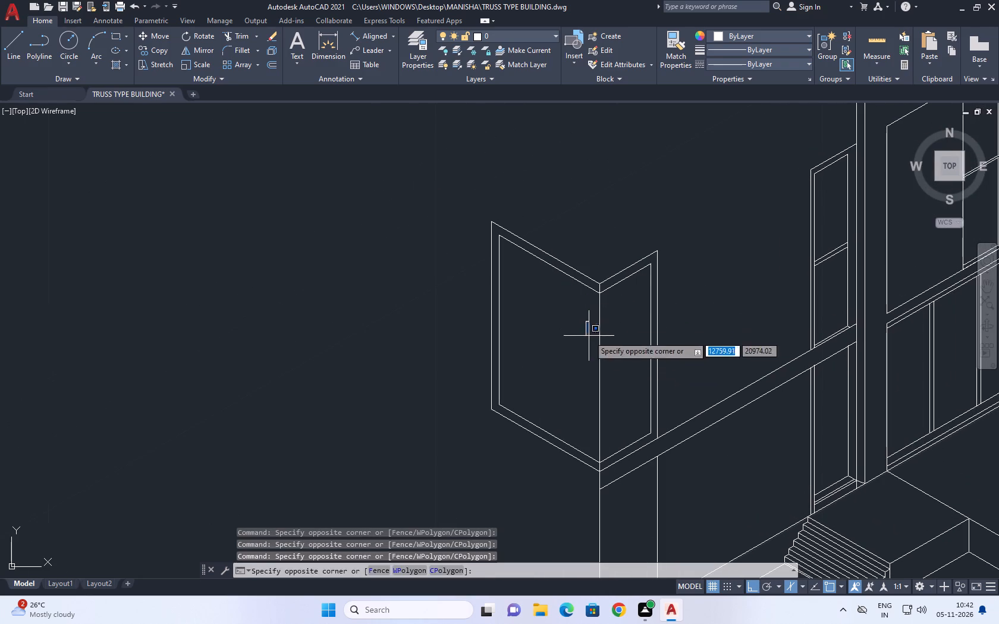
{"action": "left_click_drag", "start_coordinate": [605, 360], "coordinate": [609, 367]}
Trim the corner edge between the window's inner bottom lines and the floor band's upper line.
{"action": "left_click", "coordinate": [242, 29]}
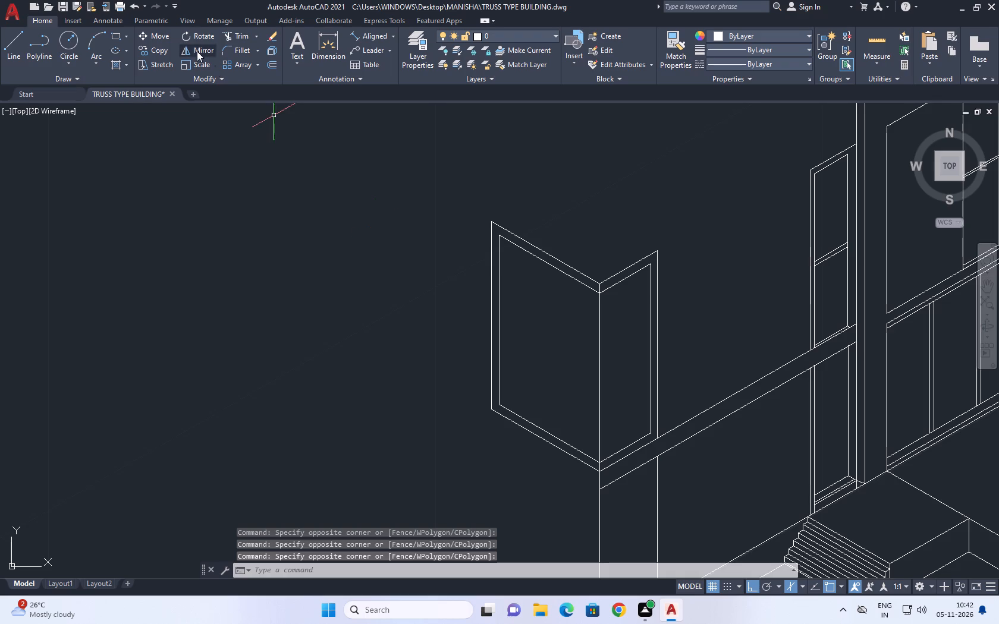
{"action": "left_click", "coordinate": [234, 34]}
{"action": "scroll", "coordinate": [606, 490], "scroll_direction": "up", "scroll_amount": 2}
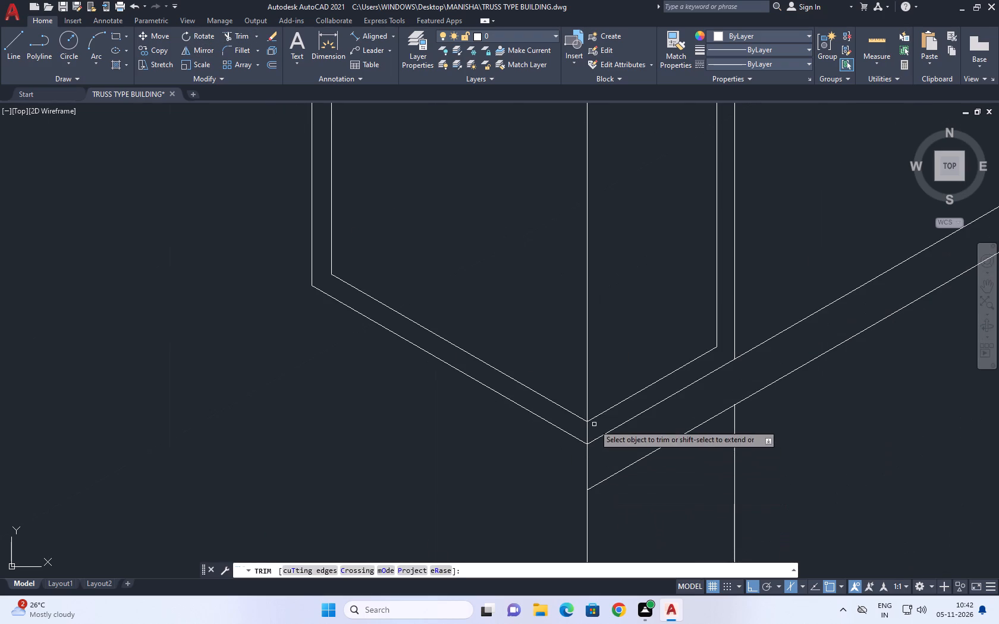
{"action": "left_click", "coordinate": [594, 424]}
{"action": "left_click", "coordinate": [585, 430]}
{"action": "right_click", "coordinate": [620, 316]}
{"action": "left_click", "coordinate": [645, 336]}
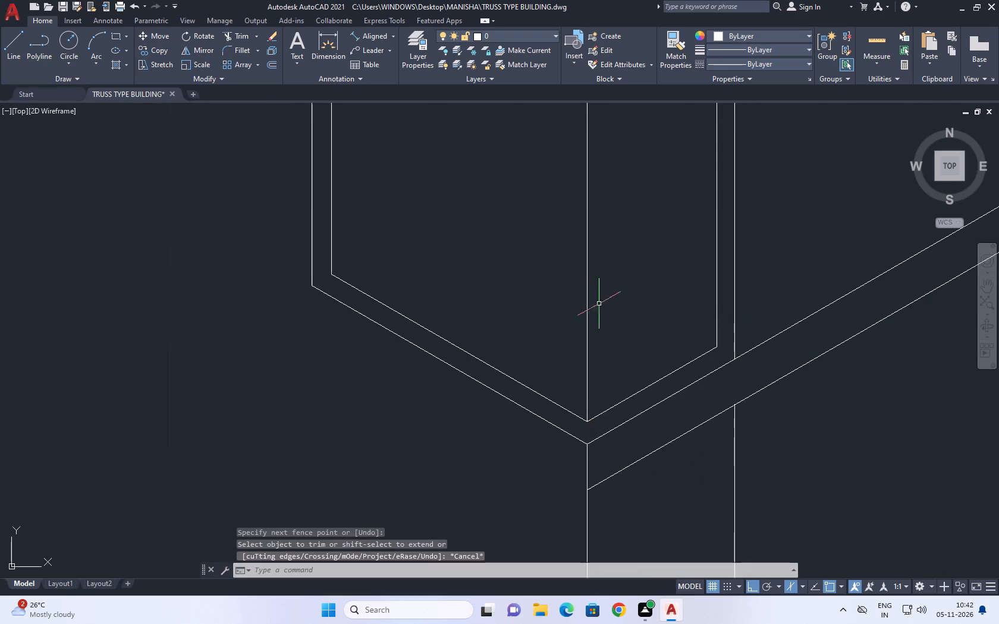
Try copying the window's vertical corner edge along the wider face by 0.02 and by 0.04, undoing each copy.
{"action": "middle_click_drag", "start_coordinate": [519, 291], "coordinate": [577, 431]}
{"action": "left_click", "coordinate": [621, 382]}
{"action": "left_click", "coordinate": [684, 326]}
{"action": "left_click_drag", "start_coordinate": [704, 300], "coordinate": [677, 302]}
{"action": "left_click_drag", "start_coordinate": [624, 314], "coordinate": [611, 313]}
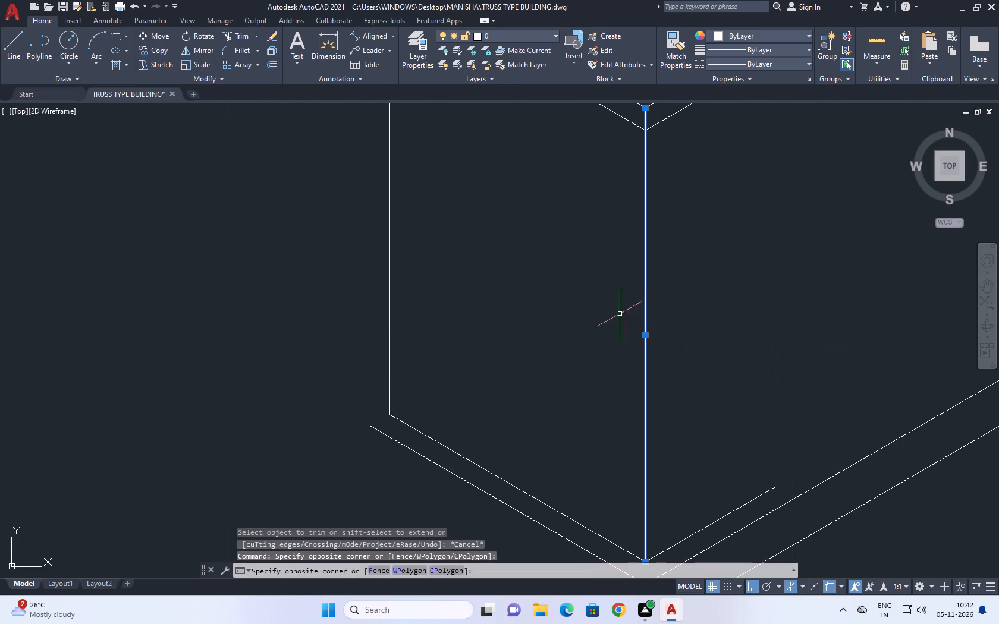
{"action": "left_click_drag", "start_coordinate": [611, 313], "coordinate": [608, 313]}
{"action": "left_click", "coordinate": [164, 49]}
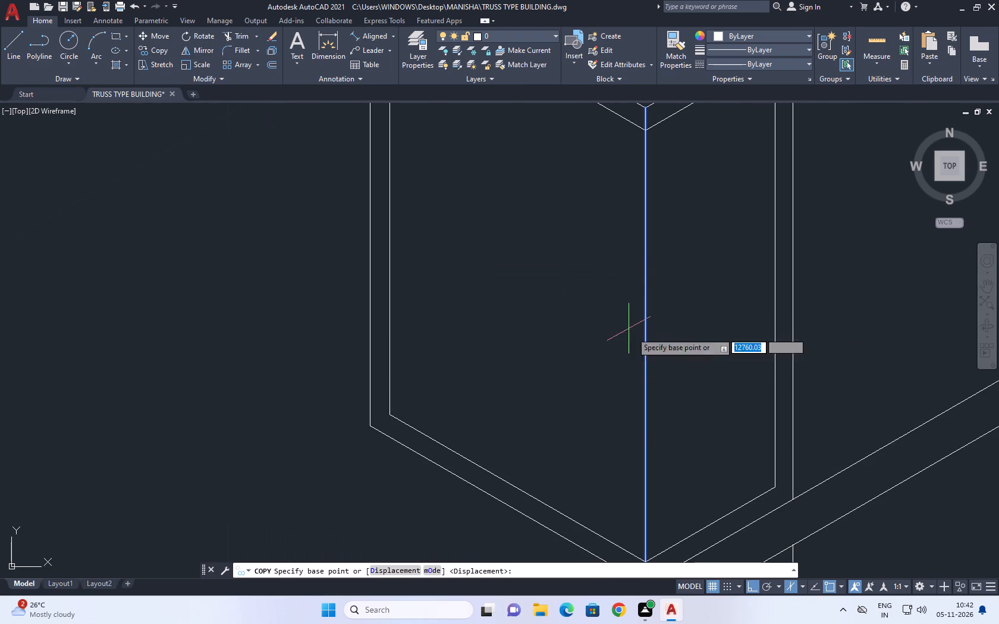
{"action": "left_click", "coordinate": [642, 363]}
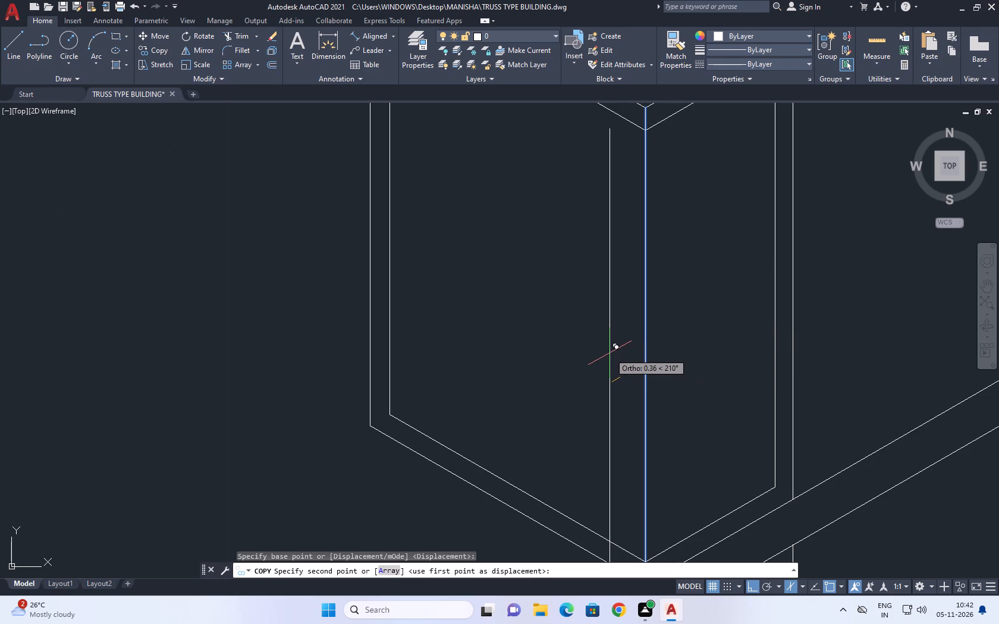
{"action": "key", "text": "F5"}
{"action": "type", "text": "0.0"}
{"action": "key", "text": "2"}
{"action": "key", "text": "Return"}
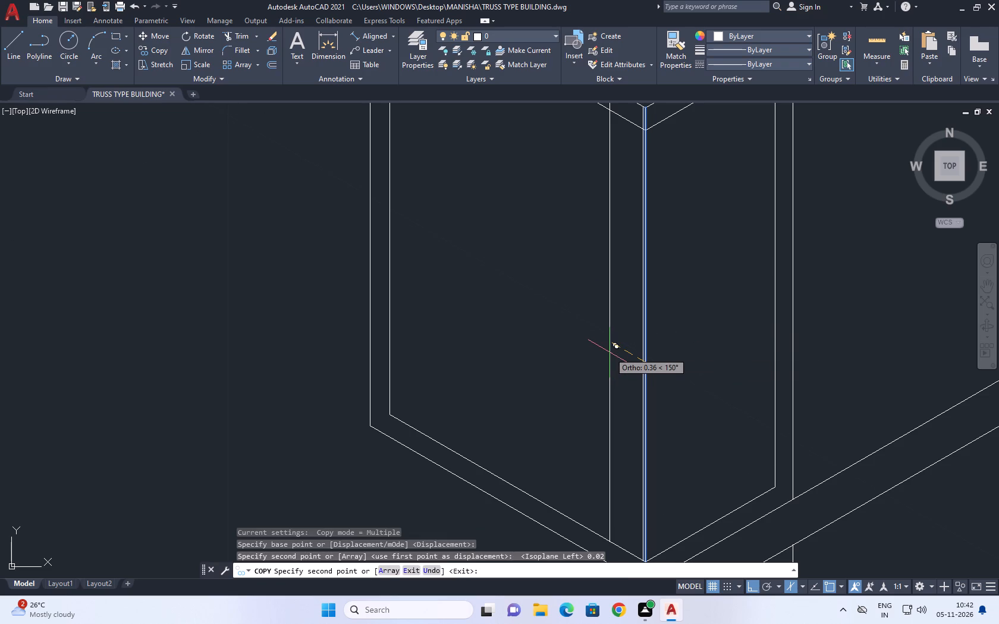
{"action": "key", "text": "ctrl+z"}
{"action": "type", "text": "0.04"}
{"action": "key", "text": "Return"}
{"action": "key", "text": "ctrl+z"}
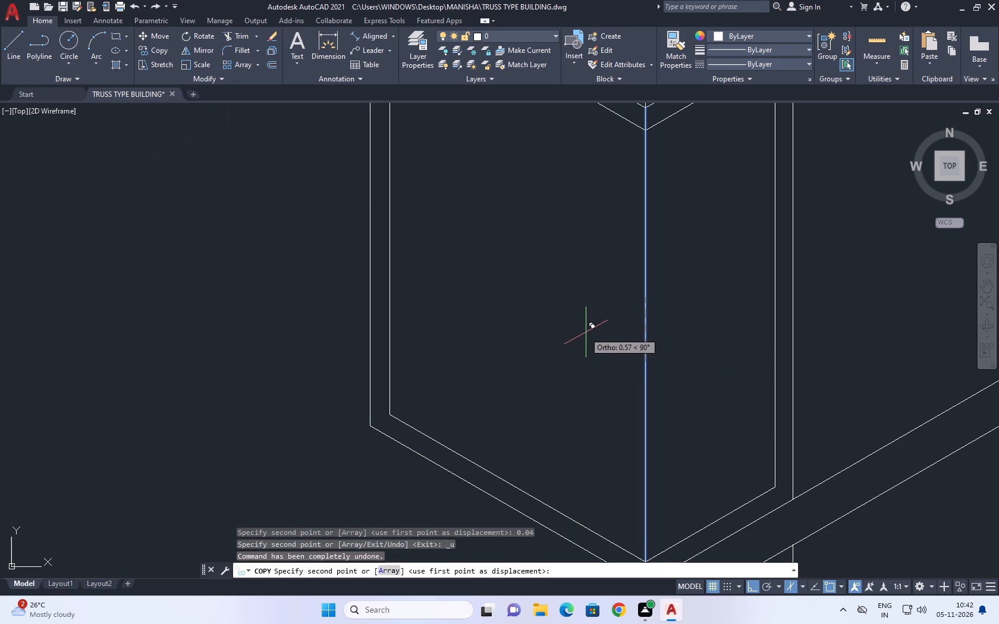
Copy the window's vertical corner edge 0.05 to each side, once along the wider face and once along the narrower face.
{"action": "key", "text": "F5"}
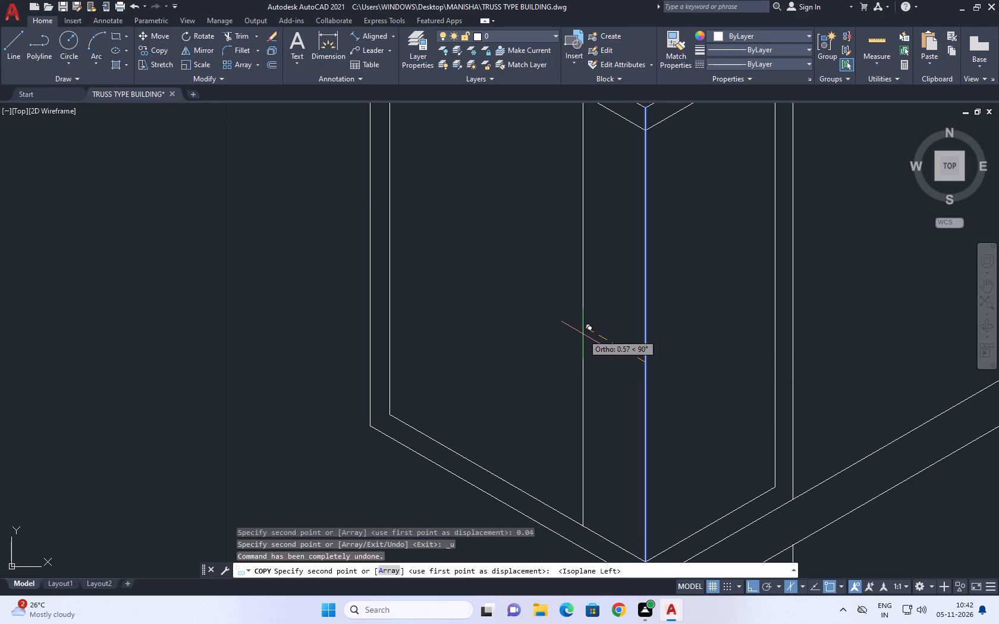
{"action": "type", "text": "0.05"}
{"action": "key", "text": "Return"}
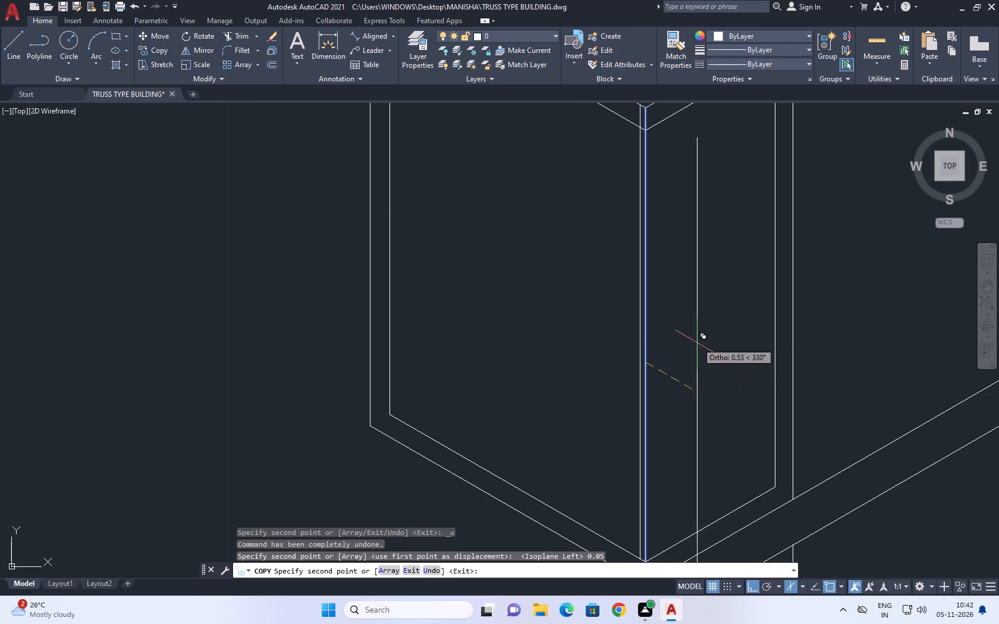
{"action": "key", "text": "F5"}
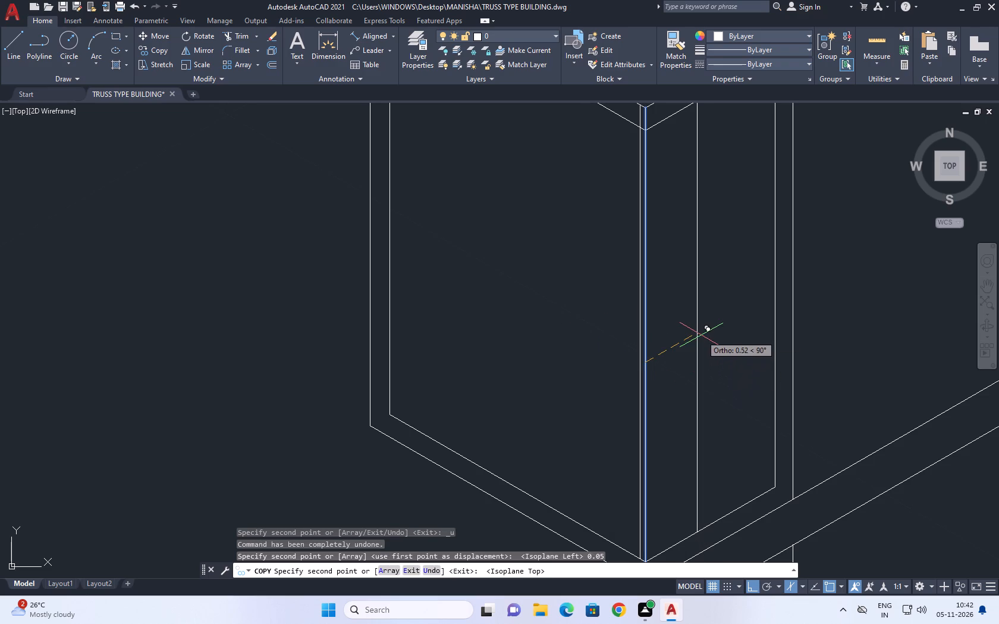
{"action": "type", "text": "0.05"}
{"action": "key", "text": "Return"}
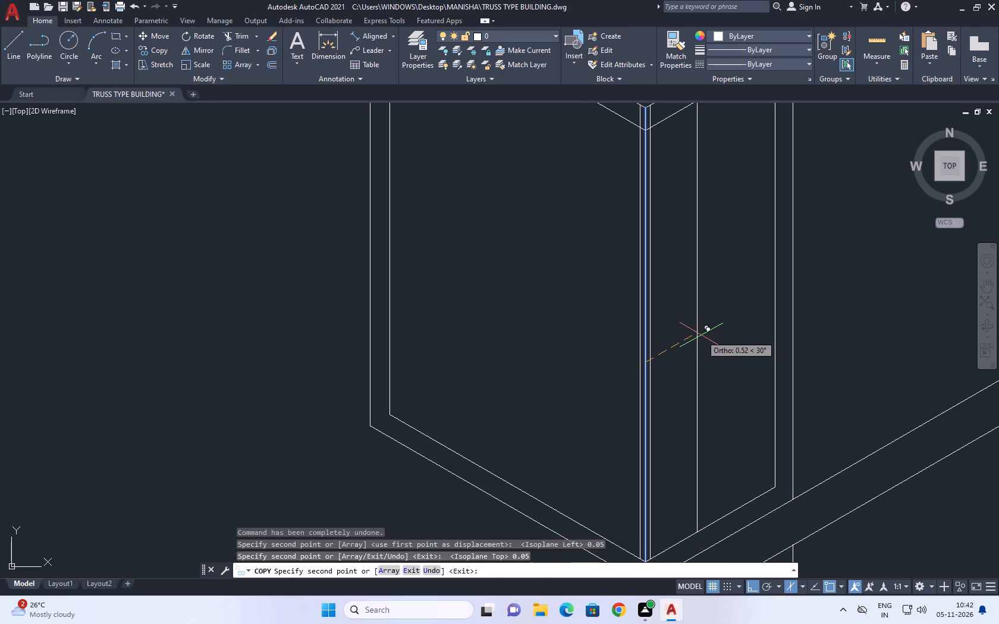
{"action": "right_click", "coordinate": [730, 322]}
{"action": "left_click", "coordinate": [757, 343]}
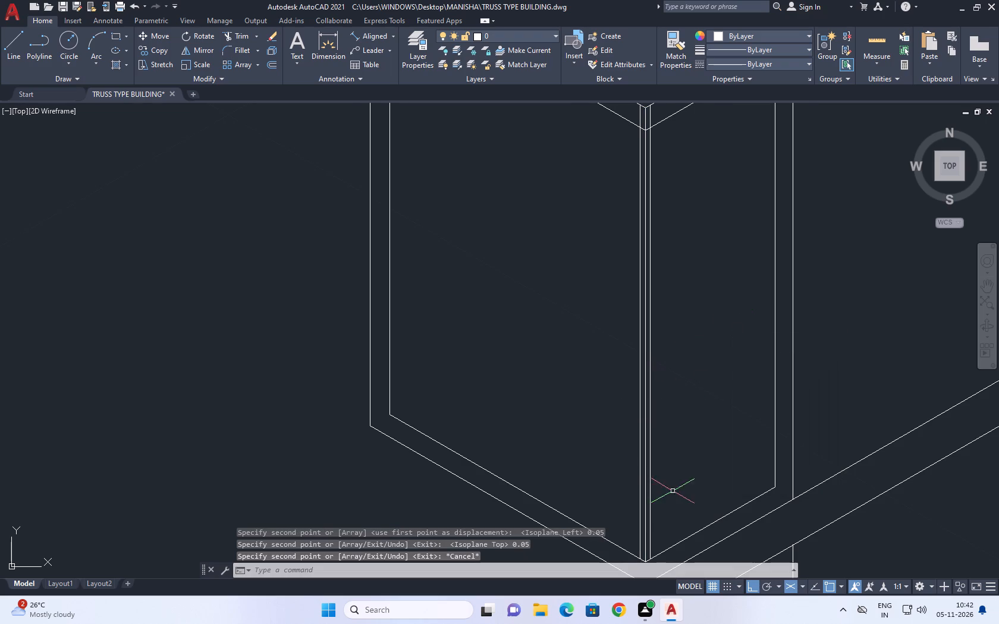
Trim the corner edge and its two copies where they extend above the window's inner top lines.
{"action": "middle_click_drag", "start_coordinate": [673, 491], "coordinate": [688, 432]}
{"action": "middle_click_drag", "start_coordinate": [756, 349], "coordinate": [783, 582]}
{"action": "middle_click_drag", "start_coordinate": [821, 423], "coordinate": [791, 333]}
{"action": "scroll", "coordinate": [791, 333], "scroll_direction": "up", "scroll_amount": 1}
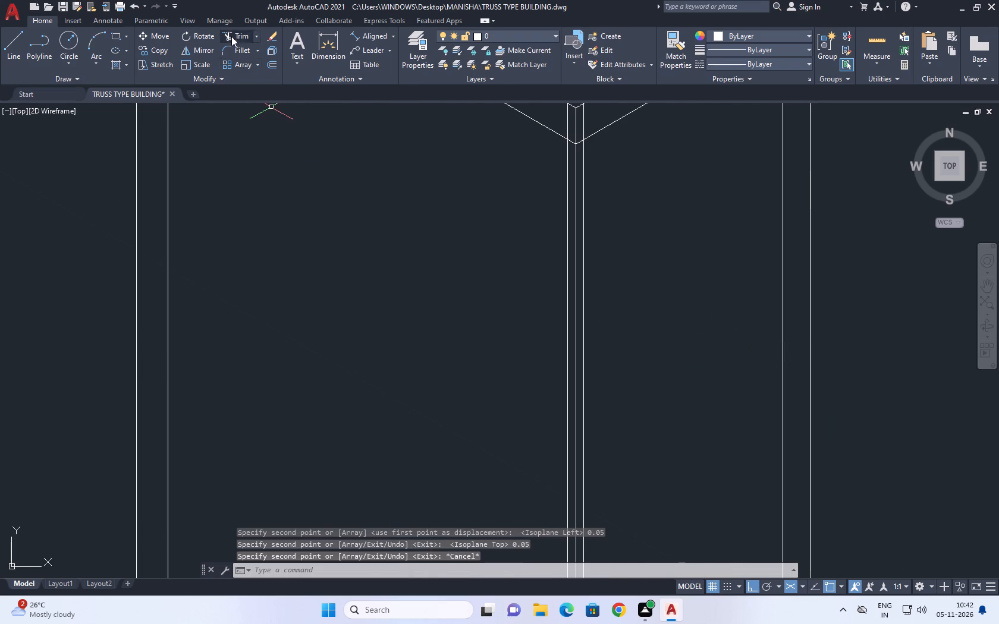
{"action": "left_click", "coordinate": [237, 36]}
{"action": "middle_click_drag", "start_coordinate": [520, 295], "coordinate": [558, 407]}
{"action": "scroll", "coordinate": [636, 221], "scroll_direction": "up", "scroll_amount": 1}
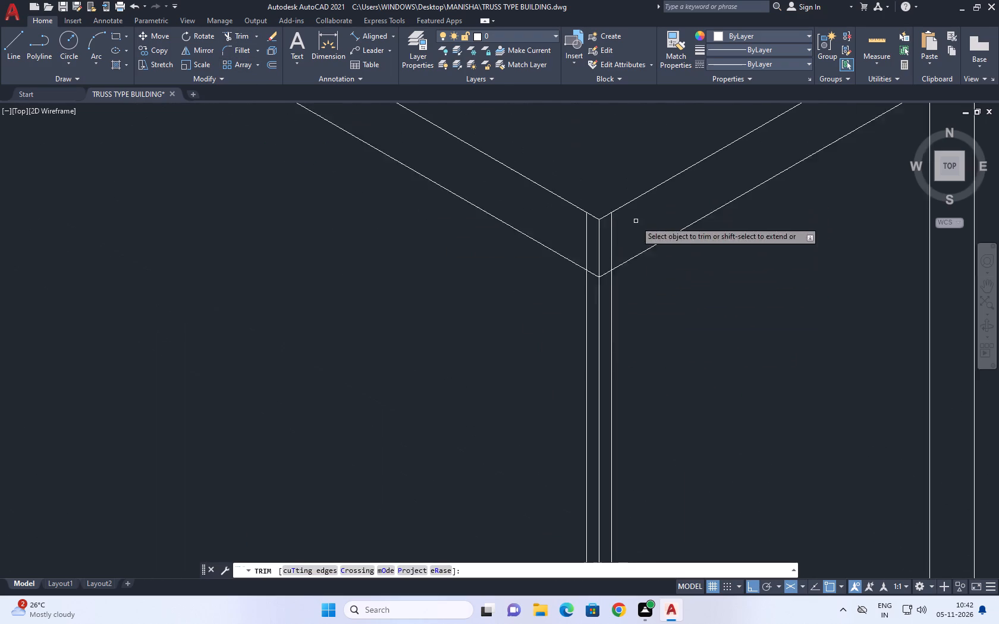
{"action": "scroll", "coordinate": [636, 221], "scroll_direction": "up", "scroll_amount": 1}
{"action": "left_click", "coordinate": [637, 220]}
{"action": "left_click", "coordinate": [536, 230]}
{"action": "right_click", "coordinate": [647, 244]}
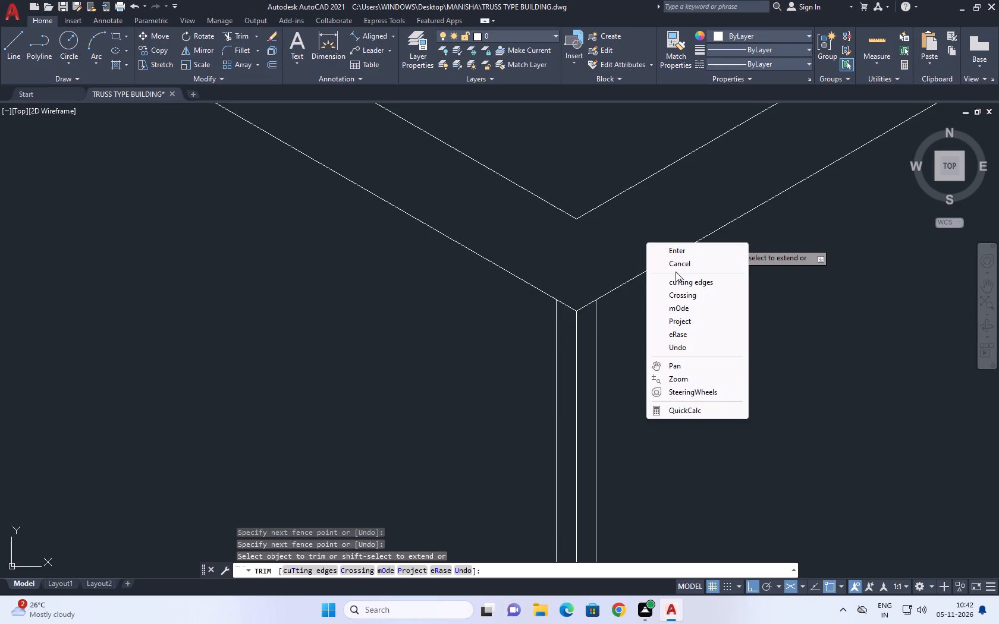
{"action": "left_click", "coordinate": [677, 266]}
Copy the narrower face's inner vertical line at distances of 0.2 and 0.3 in the 150° isometric direction.
{"action": "scroll", "coordinate": [587, 305], "scroll_direction": "down", "scroll_amount": 3}
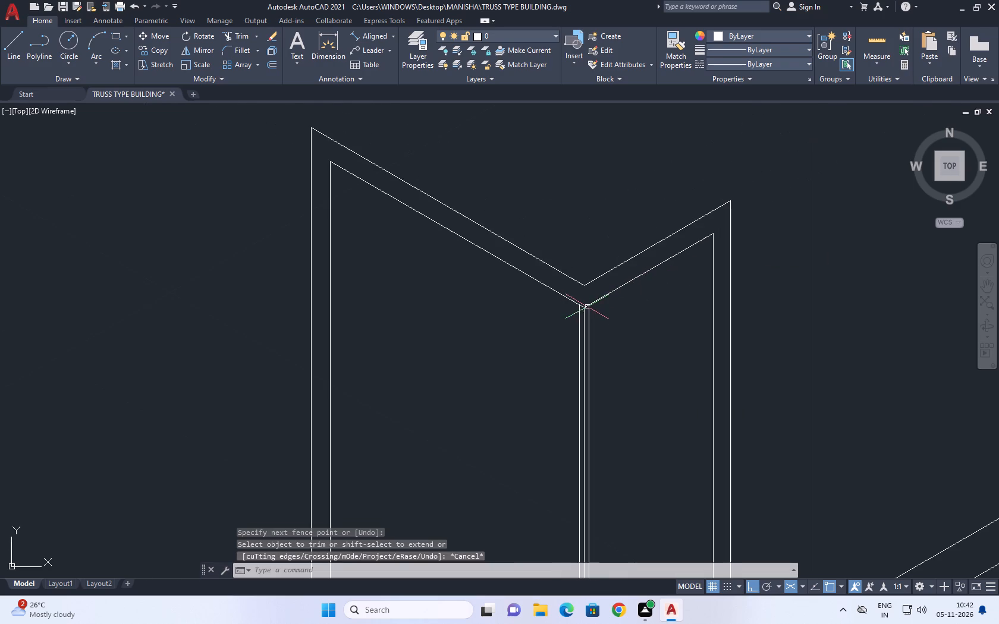
{"action": "middle_click_drag", "start_coordinate": [665, 329], "coordinate": [648, 283]}
{"action": "scroll", "coordinate": [648, 282], "scroll_direction": "down", "scroll_amount": 1}
{"action": "left_click", "coordinate": [676, 294]}
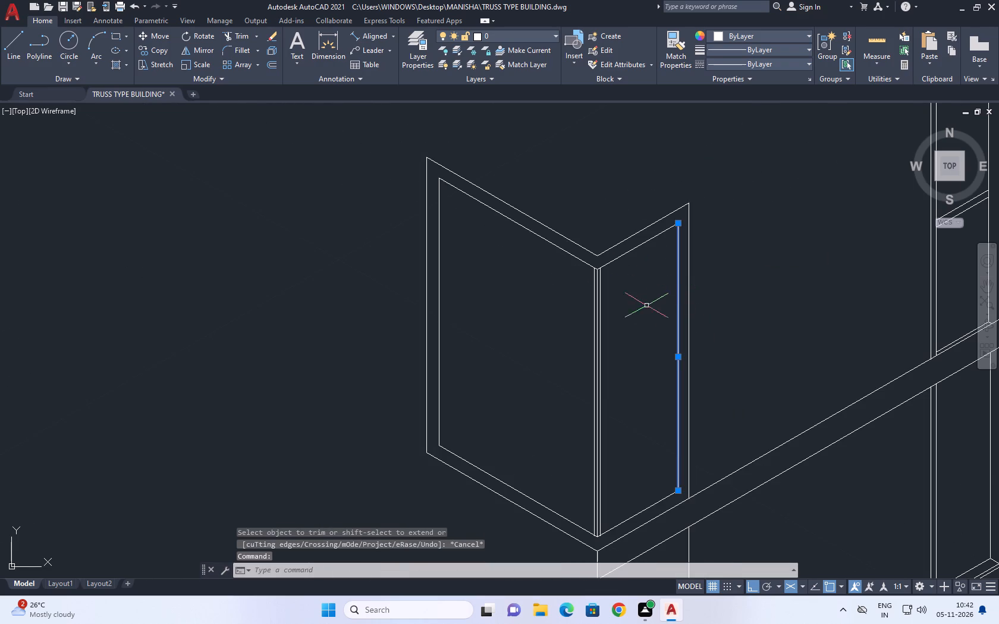
{"action": "left_click", "coordinate": [159, 53]}
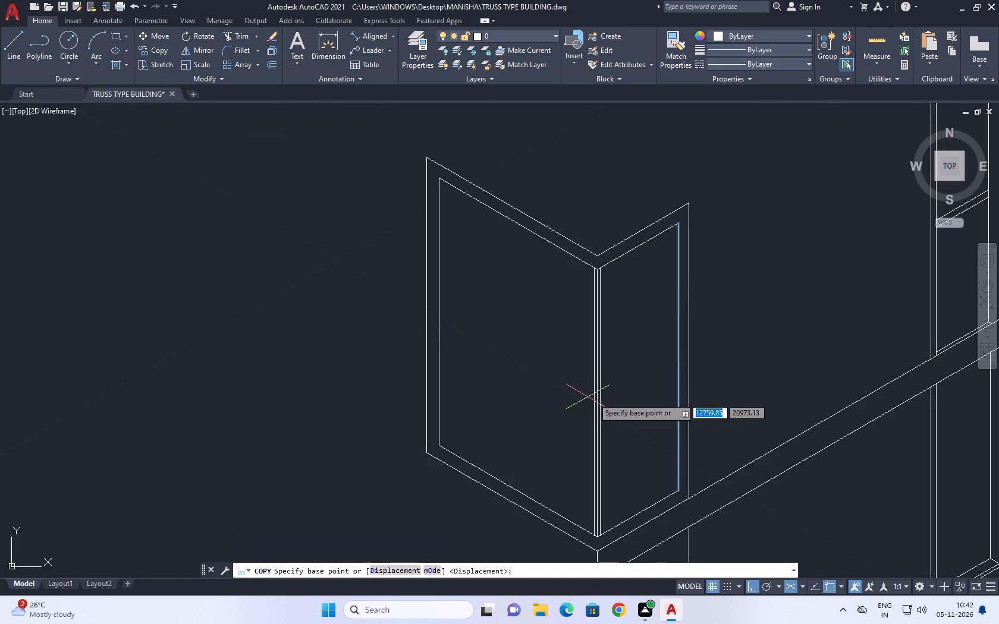
{"action": "scroll", "coordinate": [626, 396], "scroll_direction": "up", "scroll_amount": 1}
{"action": "left_click_drag", "start_coordinate": [692, 494], "coordinate": [692, 503]}
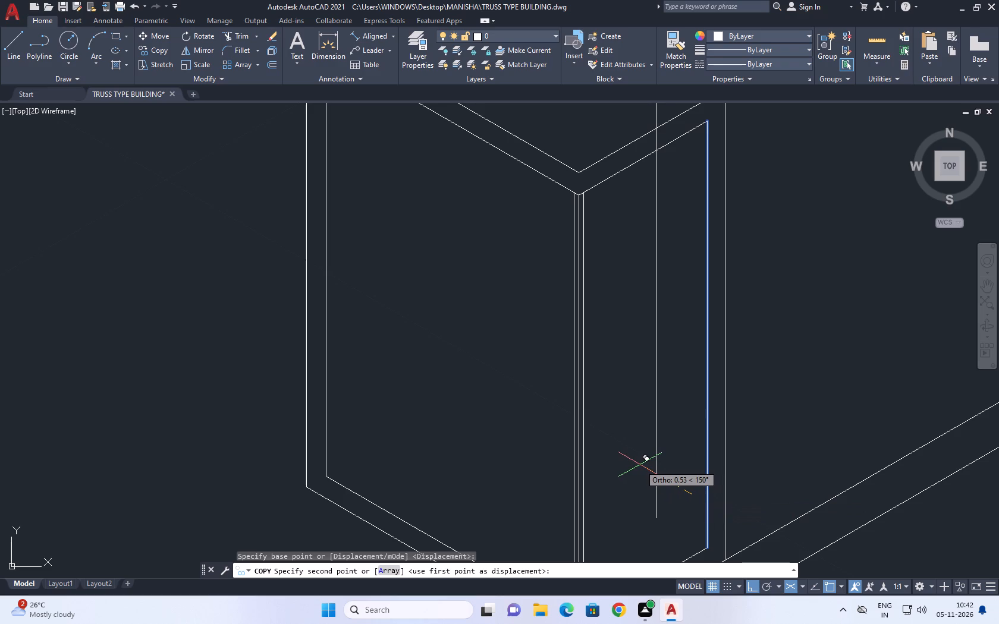
{"action": "type", "text": "0."}
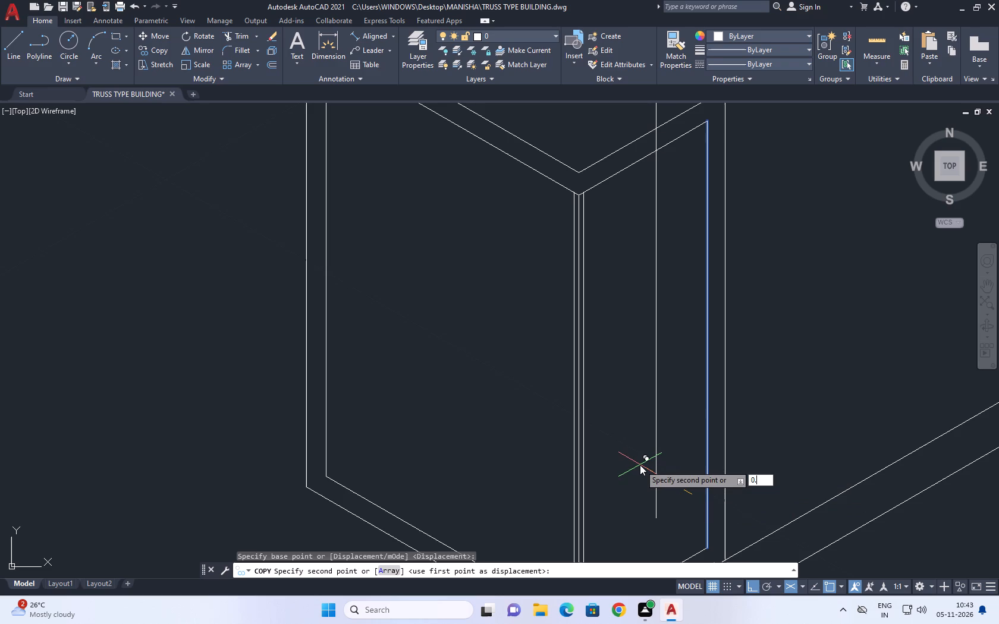
{"action": "key", "text": "2"}
{"action": "key", "text": "Return"}
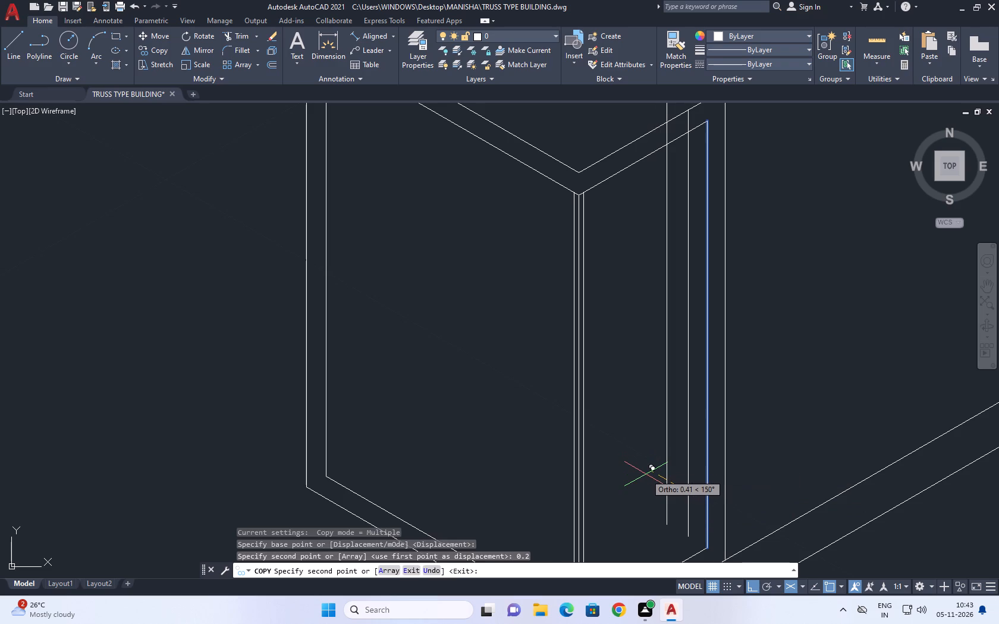
{"action": "type", "text": "0.3"}
{"action": "key", "text": "Return"}
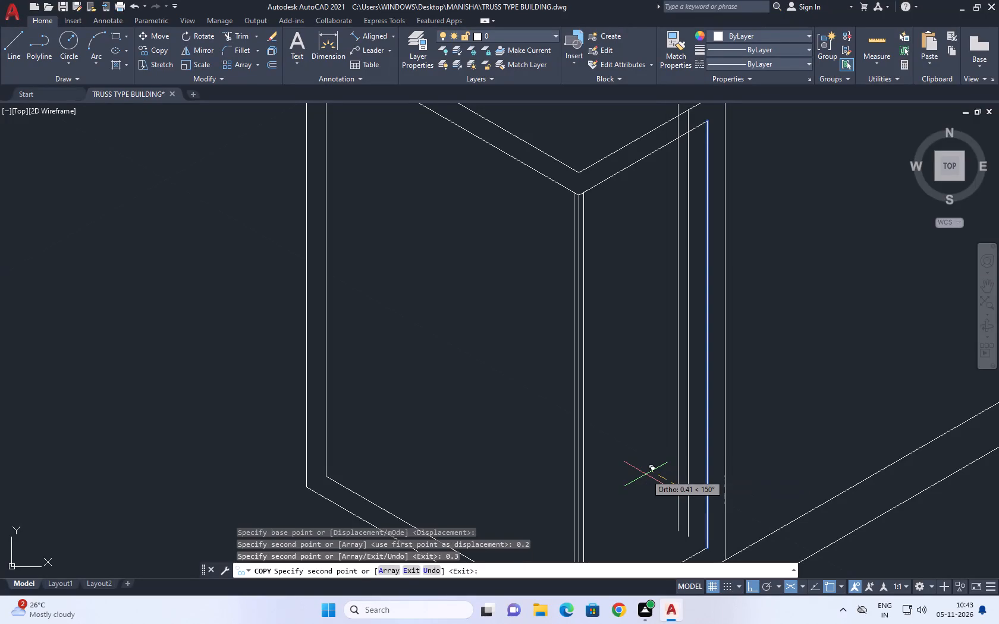
{"action": "key", "text": "space"}
Erase the 0.2 copy of the narrower face's inner vertical line.
{"action": "left_click", "coordinate": [690, 461]}
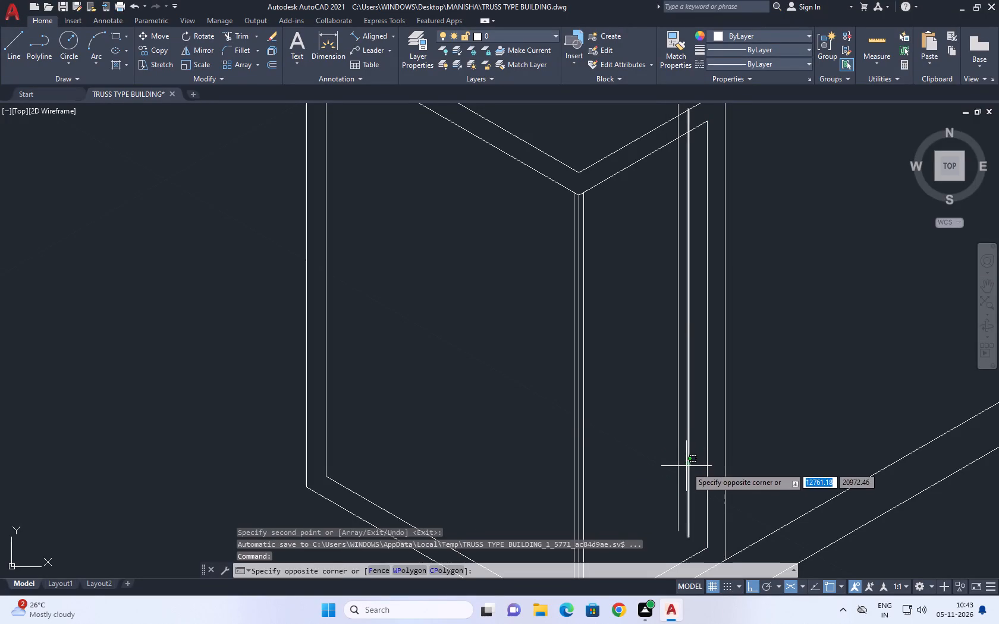
{"action": "left_click", "coordinate": [686, 471]}
{"action": "right_click", "coordinate": [654, 439]}
{"action": "left_click", "coordinate": [711, 211]}
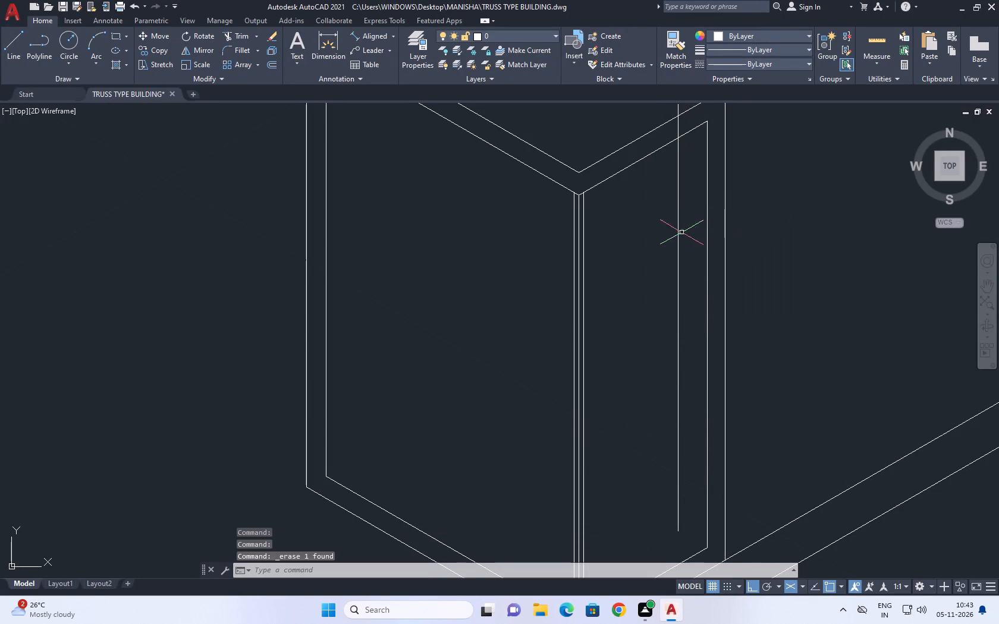
Trim the 0.3 vertical copy where it extends above the narrower face's inner top line.
{"action": "middle_click_drag", "start_coordinate": [681, 232], "coordinate": [684, 350]}
{"action": "left_click", "coordinate": [241, 36]}
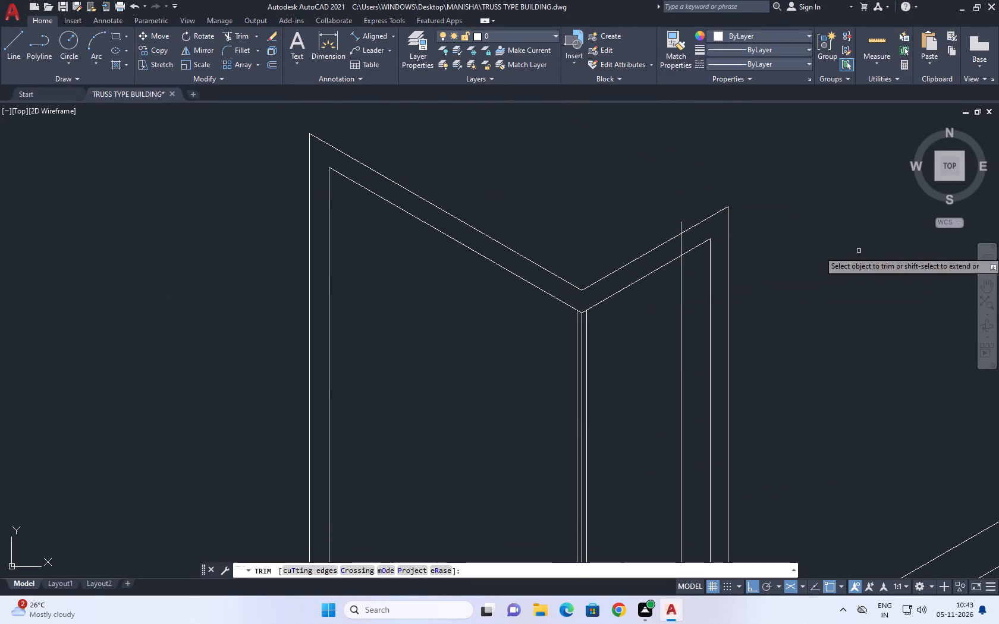
{"action": "left_click", "coordinate": [679, 245]}
{"action": "left_click", "coordinate": [683, 238]}
{"action": "left_click", "coordinate": [684, 225]}
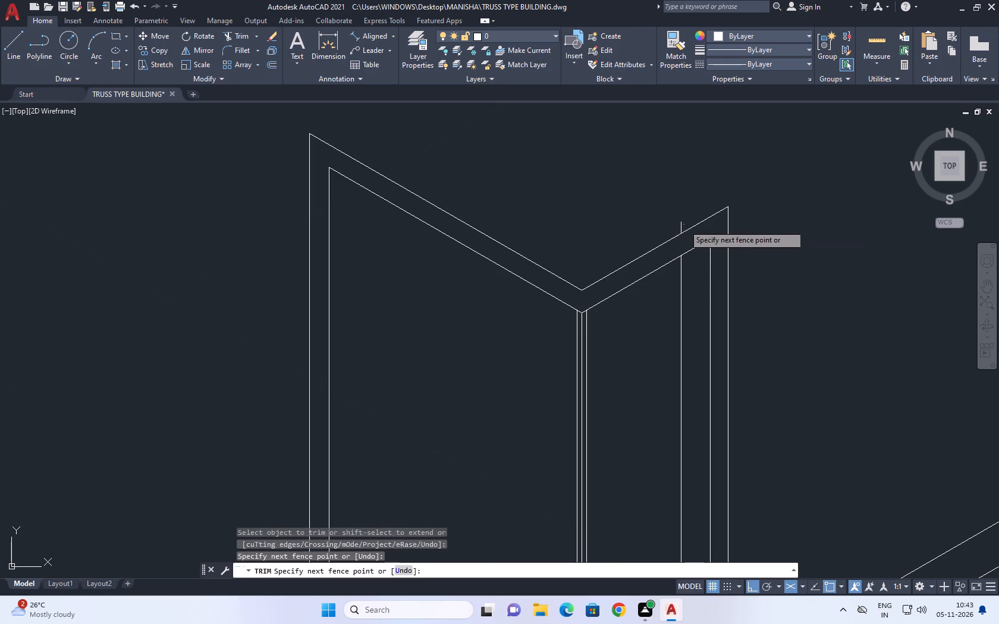
{"action": "left_click", "coordinate": [678, 229]}
{"action": "right_click", "coordinate": [659, 209]}
{"action": "left_click", "coordinate": [678, 226]}
Draw a 150° isometric line from the narrower face's inner bottom outer corner past the lower end of the 0.3 vertical copy.
{"action": "scroll", "coordinate": [694, 297], "scroll_direction": "down", "scroll_amount": 1}
{"action": "middle_click_drag", "start_coordinate": [694, 304], "coordinate": [661, 223]}
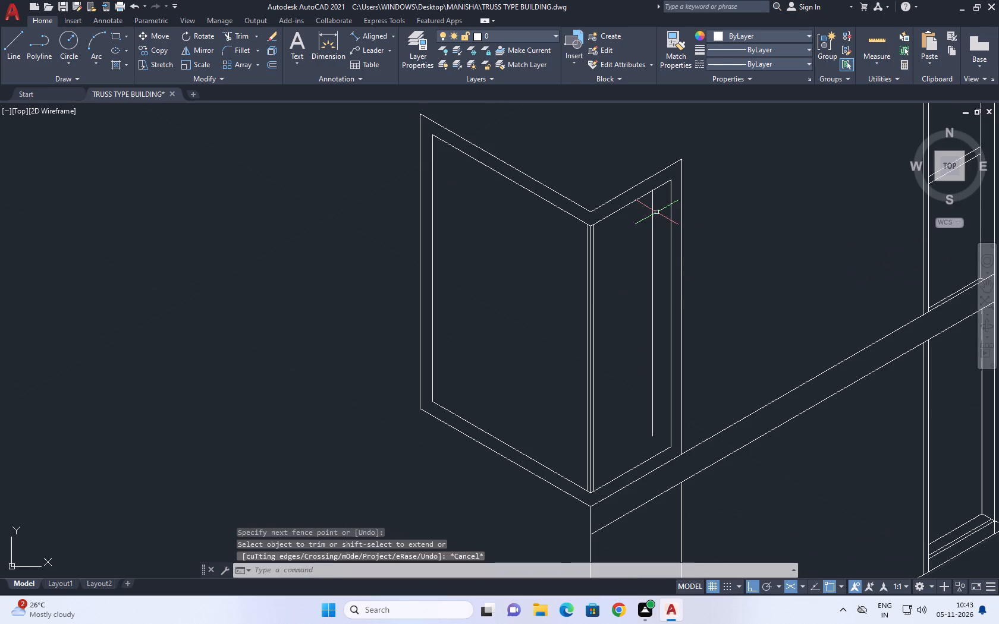
{"action": "left_click", "coordinate": [8, 43]}
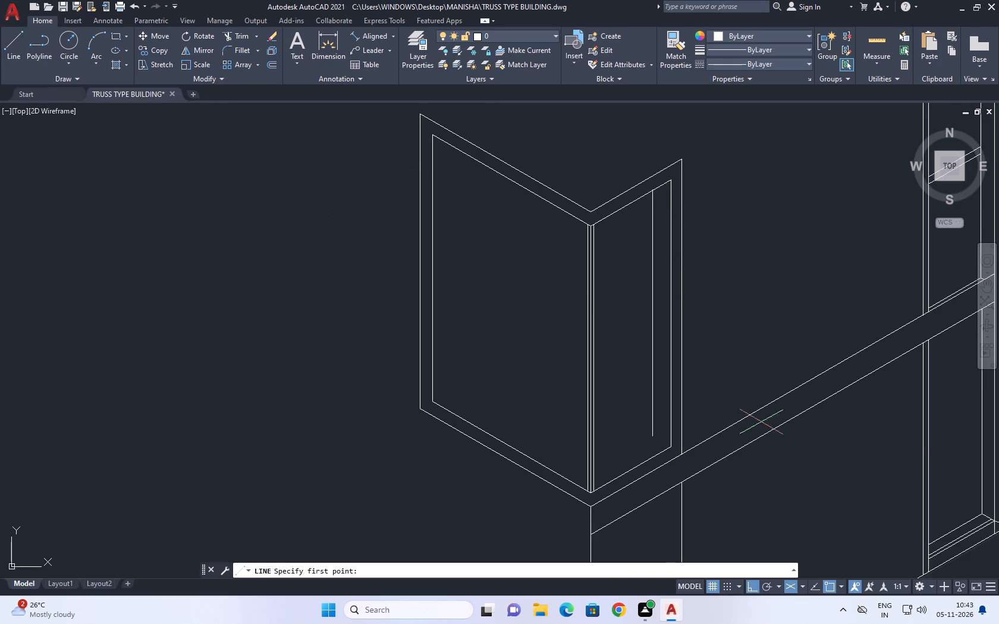
{"action": "scroll", "coordinate": [667, 443], "scroll_direction": "up", "scroll_amount": 2}
{"action": "left_click", "coordinate": [678, 452]}
{"action": "left_click", "coordinate": [580, 407]}
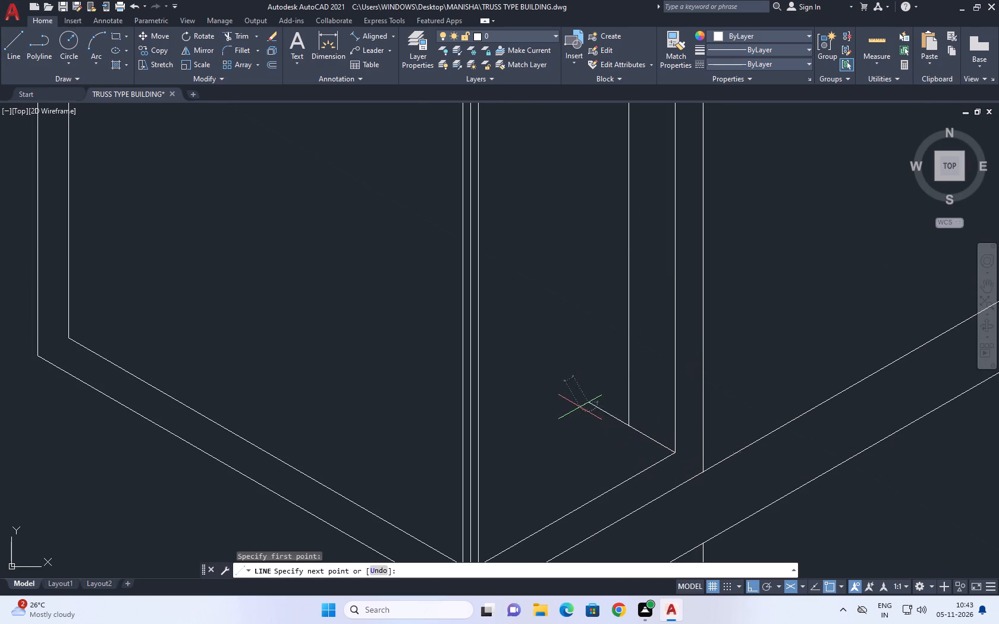
{"action": "right_click", "coordinate": [577, 353]}
{"action": "left_click", "coordinate": [604, 368]}
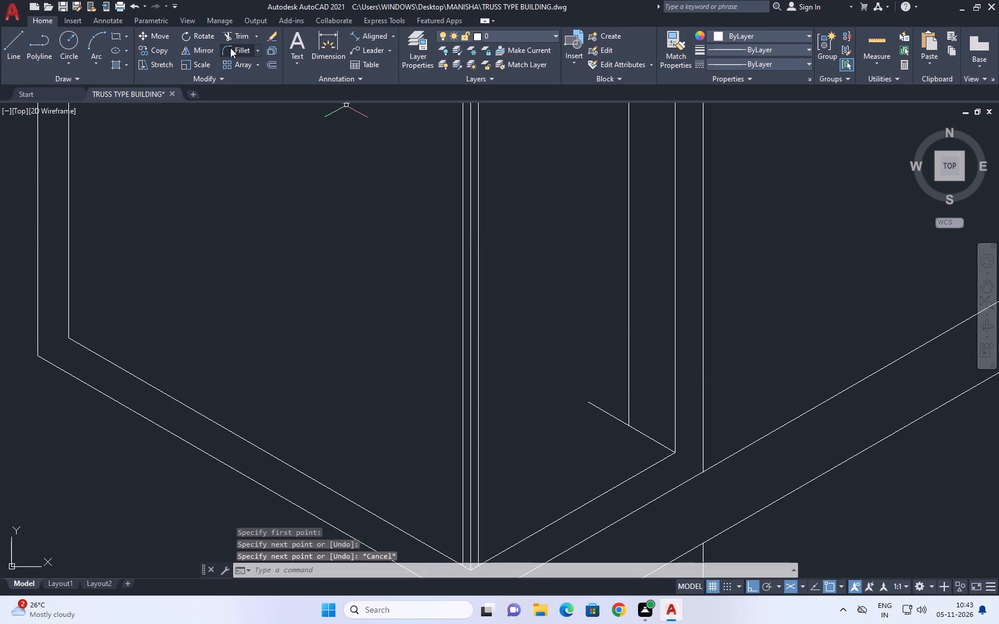
Fillet the 0.3 vertical copy and the short 150° bottom line into a clean corner.
{"action": "left_click", "coordinate": [237, 47]}
{"action": "left_click", "coordinate": [628, 417]}
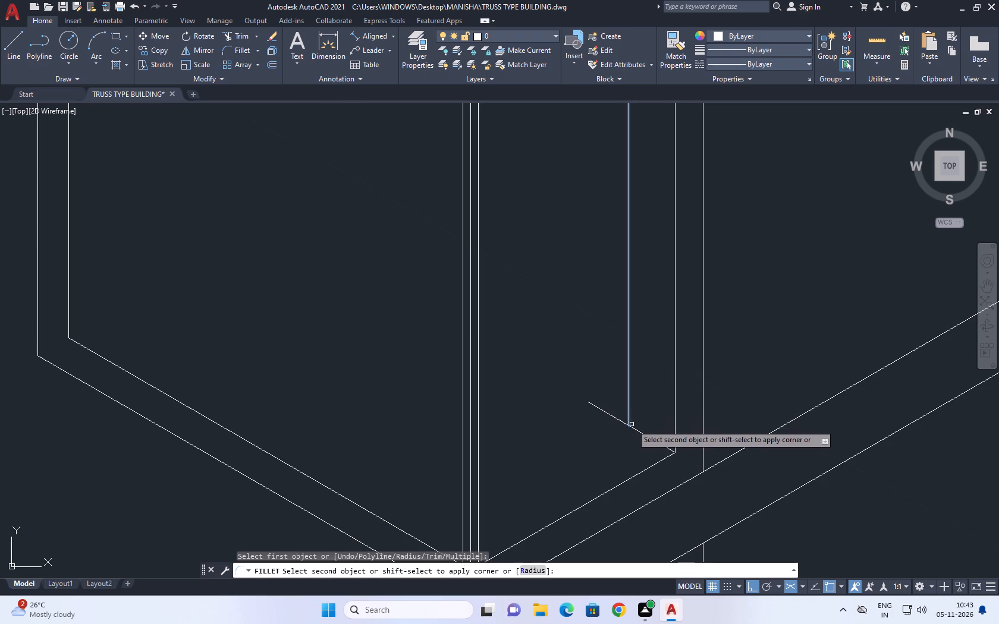
{"action": "left_click", "coordinate": [633, 427]}
Draw a line from the new reveal corner, parallel to the narrower face's inner bottom line, past the corner edge copy.
{"action": "scroll", "coordinate": [685, 423], "scroll_direction": "down", "scroll_amount": 2}
{"action": "middle_click_drag", "start_coordinate": [708, 306], "coordinate": [726, 364]}
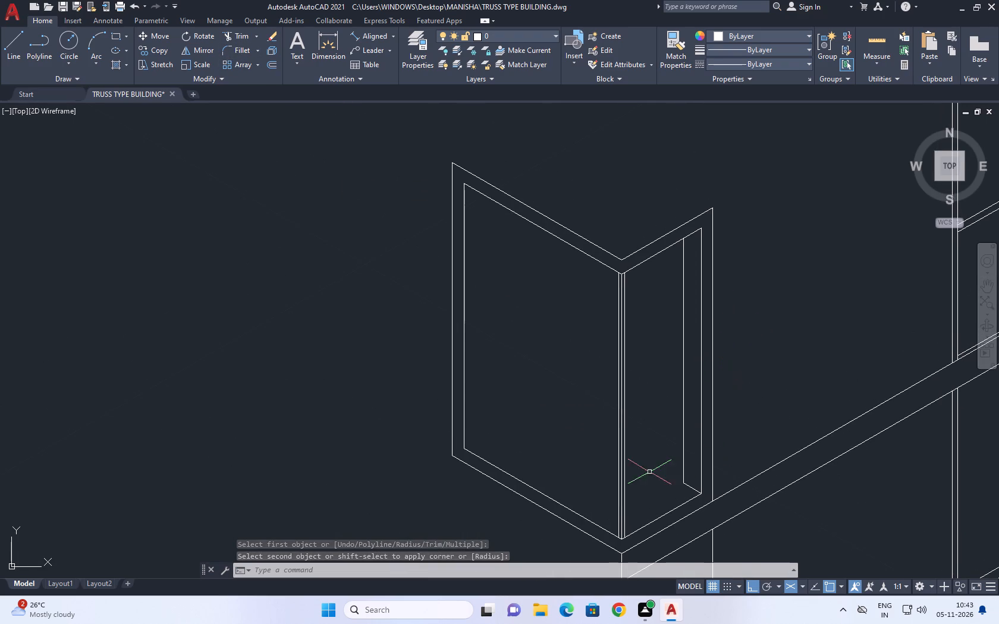
{"action": "middle_click_drag", "start_coordinate": [650, 472], "coordinate": [681, 473]}
{"action": "left_click", "coordinate": [9, 56]}
{"action": "middle_click_drag", "start_coordinate": [707, 470], "coordinate": [680, 377]}
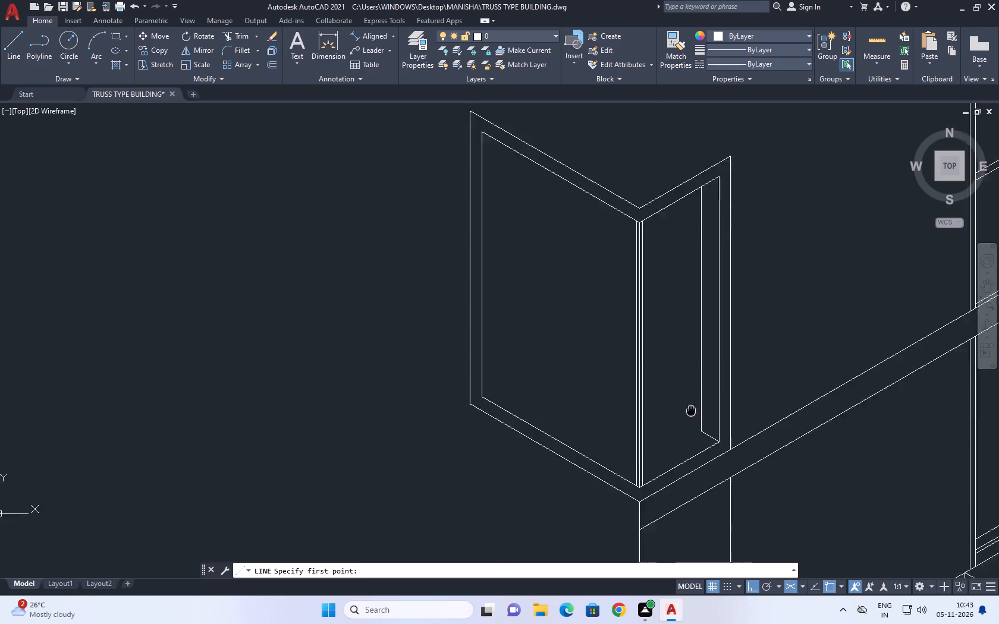
{"action": "middle_click_drag", "start_coordinate": [680, 377], "coordinate": [655, 325]}
{"action": "scroll", "coordinate": [649, 343], "scroll_direction": "up", "scroll_amount": 2}
{"action": "left_click", "coordinate": [678, 335]}
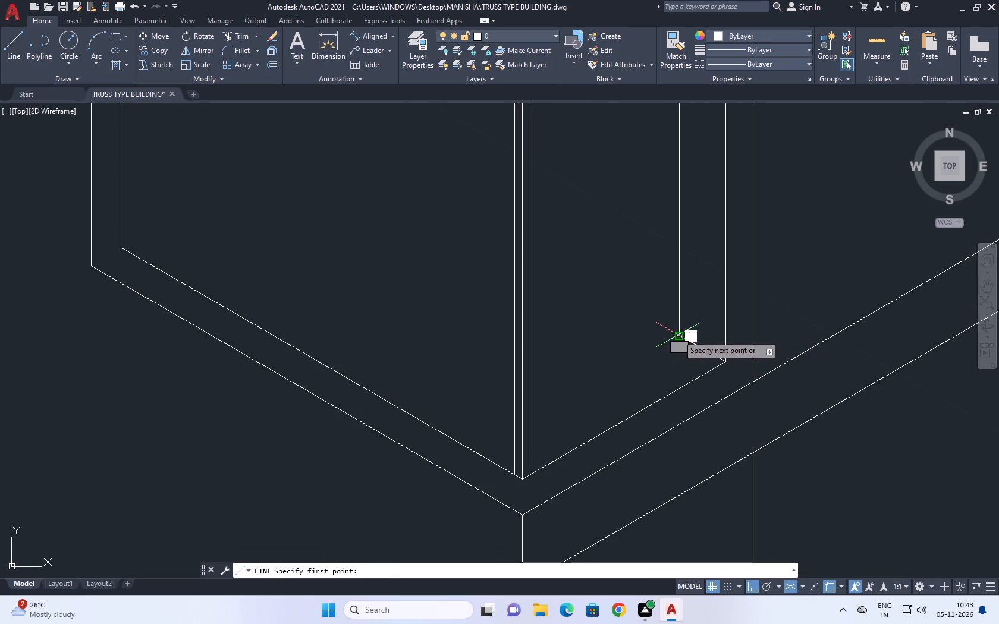
{"action": "middle_click_drag", "start_coordinate": [465, 433], "coordinate": [484, 445]}
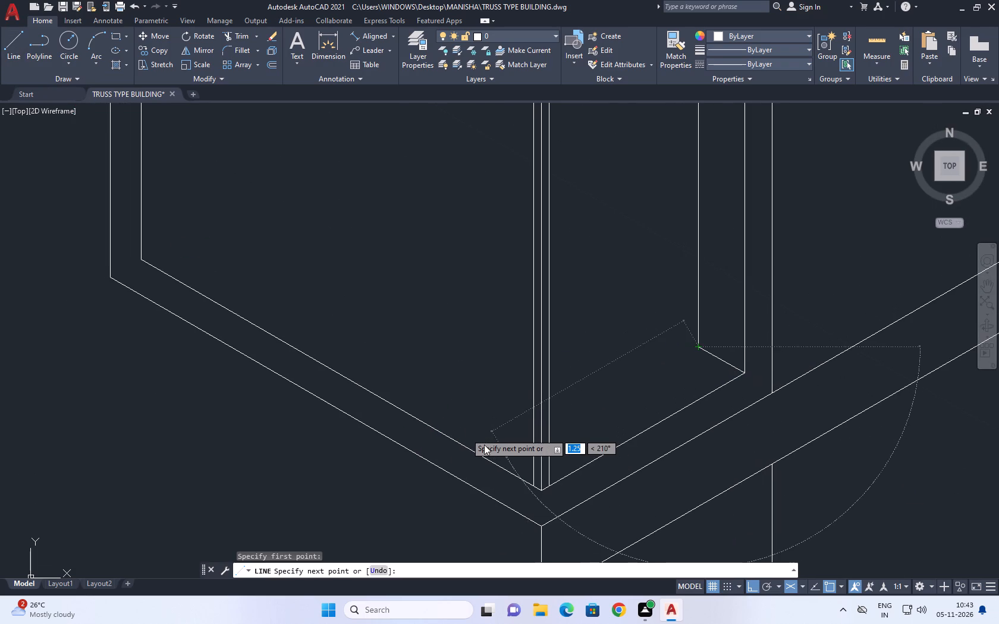
{"action": "scroll", "coordinate": [562, 438], "scroll_direction": "up", "scroll_amount": 2}
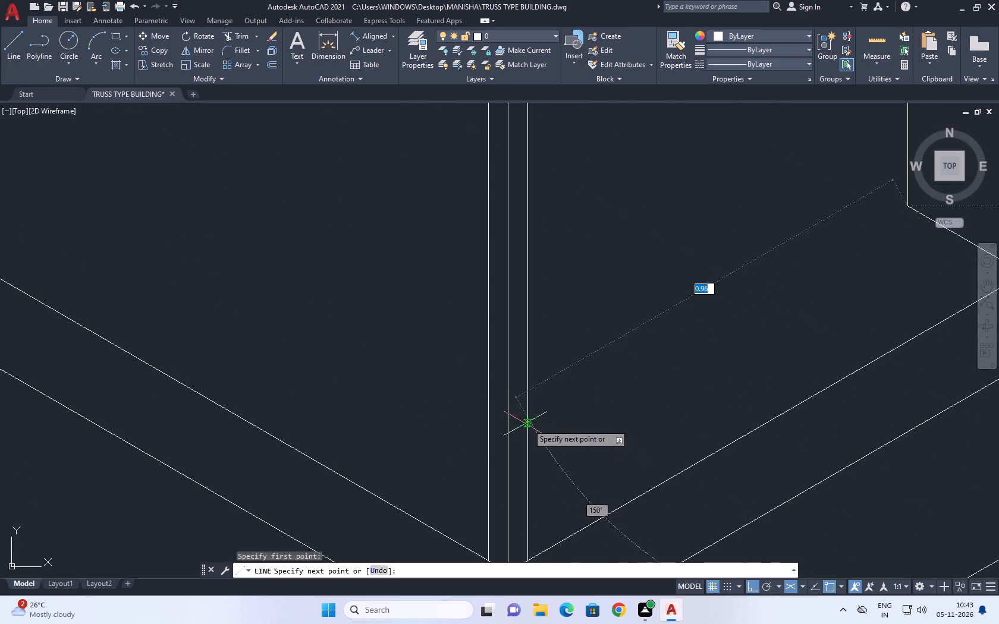
{"action": "left_click", "coordinate": [452, 430]}
{"action": "right_click", "coordinate": [442, 415]}
{"action": "left_click", "coordinate": [473, 430]}
Draw a 150° isometric line from where the narrower face's reveal line meets the central corner edge, parallel to the wider face's inner bottom line.
{"action": "middle_click_drag", "start_coordinate": [429, 431], "coordinate": [480, 480]}
{"action": "scroll", "coordinate": [418, 438], "scroll_direction": "down", "scroll_amount": 4}
{"action": "right_click", "coordinate": [425, 318]}
{"action": "left_click", "coordinate": [486, 325]}
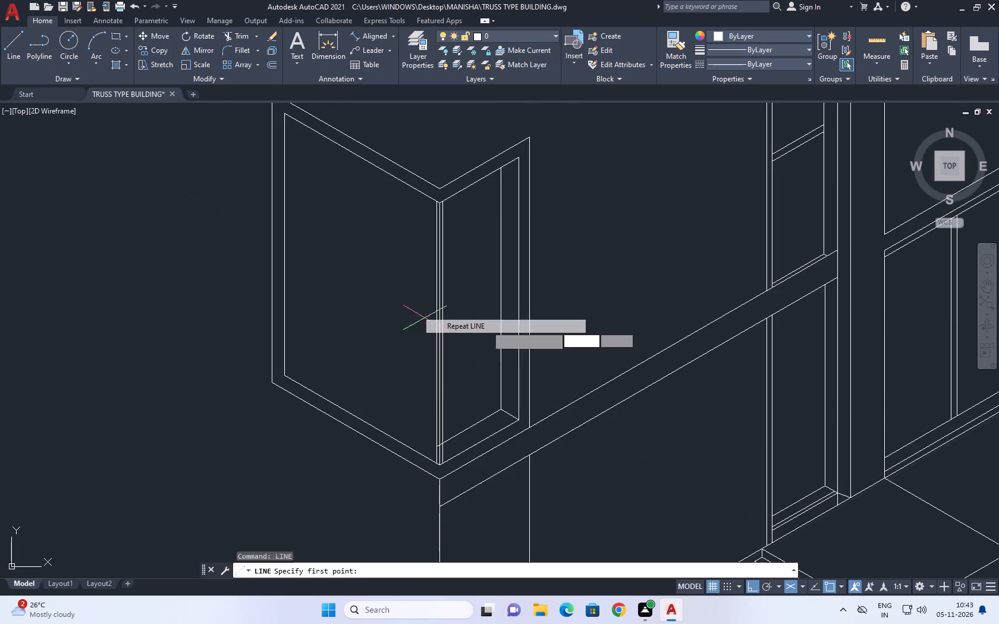
{"action": "scroll", "coordinate": [442, 442], "scroll_direction": "up", "scroll_amount": 2}
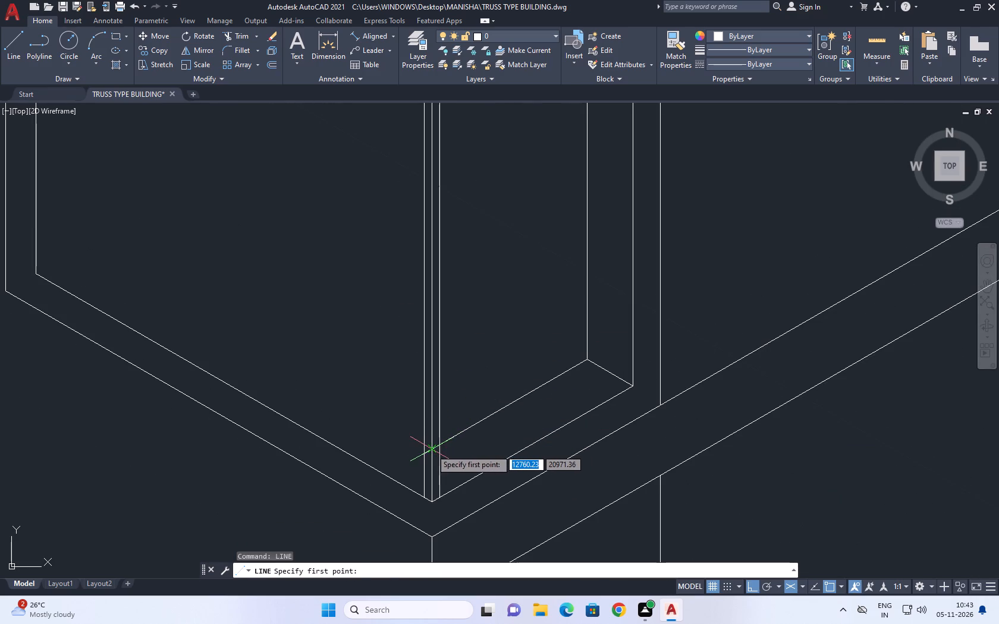
{"action": "left_click", "coordinate": [431, 449]}
{"action": "scroll", "coordinate": [298, 376], "scroll_direction": "down", "scroll_amount": 2}
{"action": "middle_click_drag", "start_coordinate": [245, 354], "coordinate": [343, 411]}
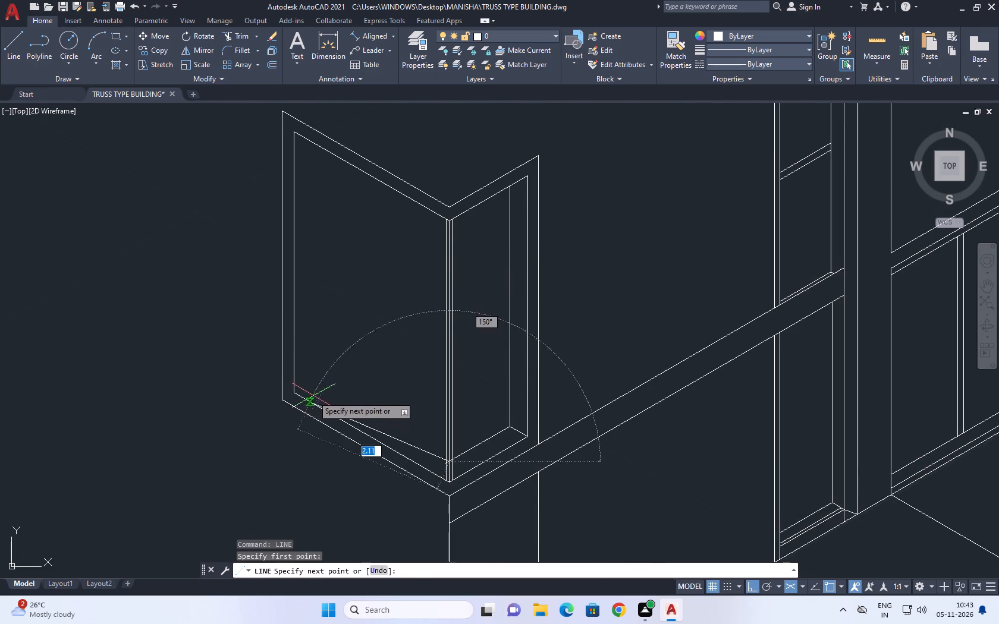
{"action": "scroll", "coordinate": [313, 393], "scroll_direction": "up", "scroll_amount": 3}
{"action": "left_click", "coordinate": [320, 348]}
{"action": "right_click", "coordinate": [345, 333]}
{"action": "left_click", "coordinate": [379, 348]}
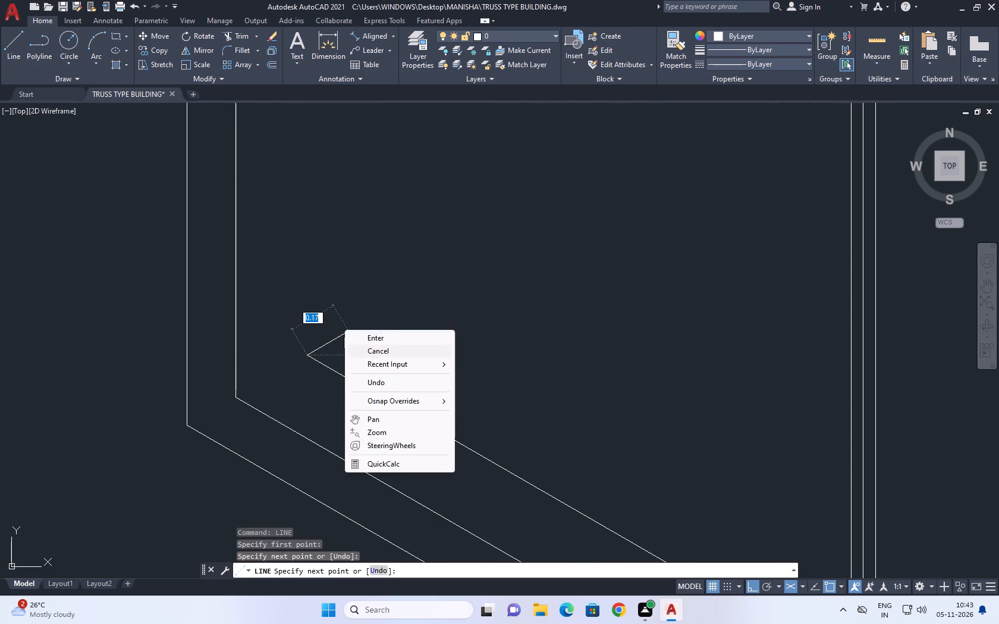
Copy the wider face's inner outer vertical line 0.3 toward the corner post along the inner top line.
{"action": "scroll", "coordinate": [404, 339], "scroll_direction": "down", "scroll_amount": 3}
{"action": "middle_click_drag", "start_coordinate": [441, 327], "coordinate": [474, 425]}
{"action": "left_click", "coordinate": [399, 232]}
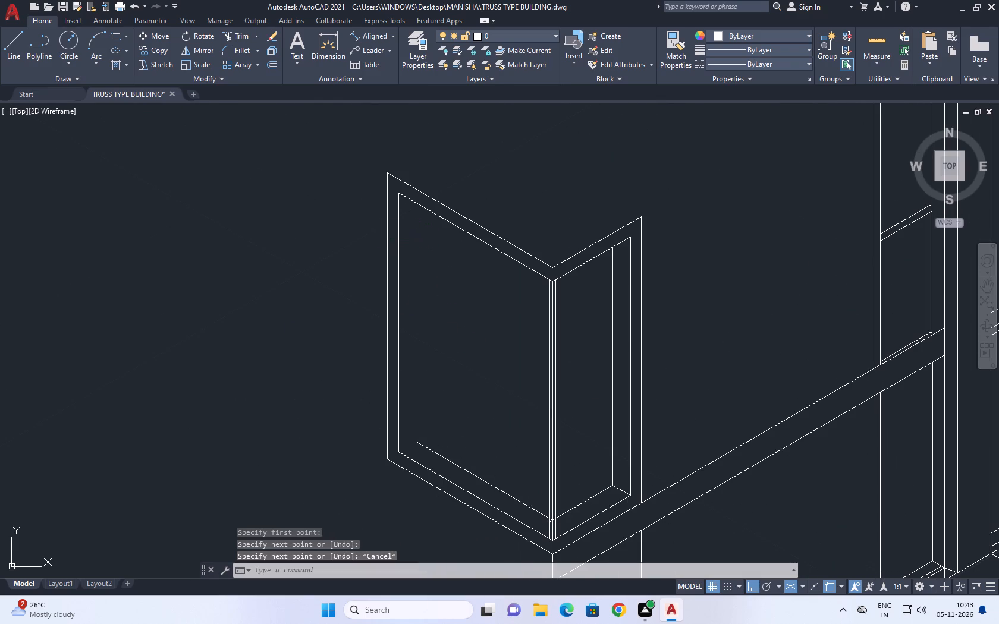
{"action": "left_click", "coordinate": [161, 47]}
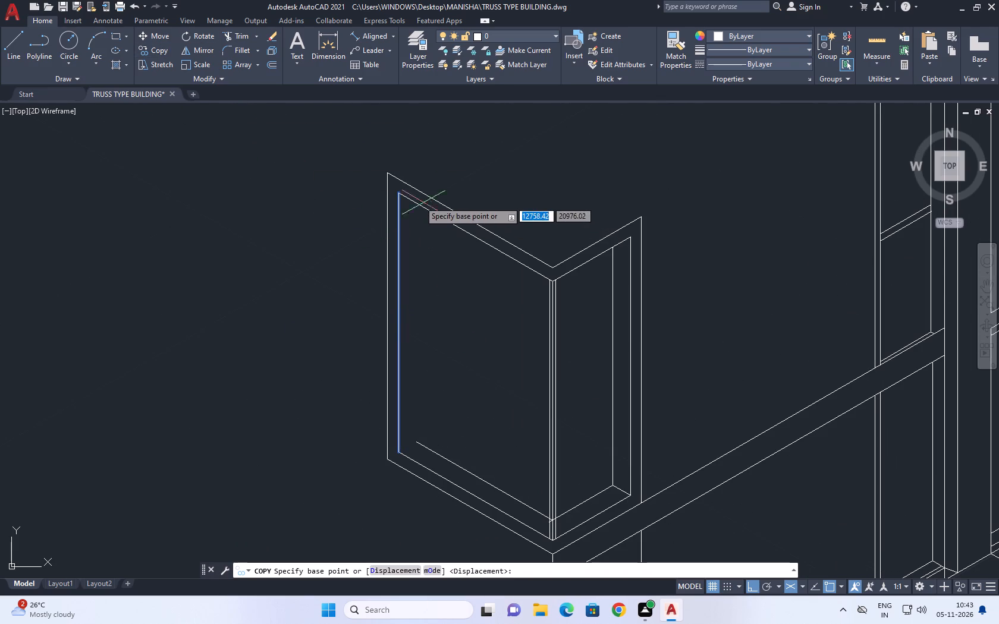
{"action": "scroll", "coordinate": [398, 197], "scroll_direction": "up", "scroll_amount": 2}
{"action": "left_click", "coordinate": [400, 188]}
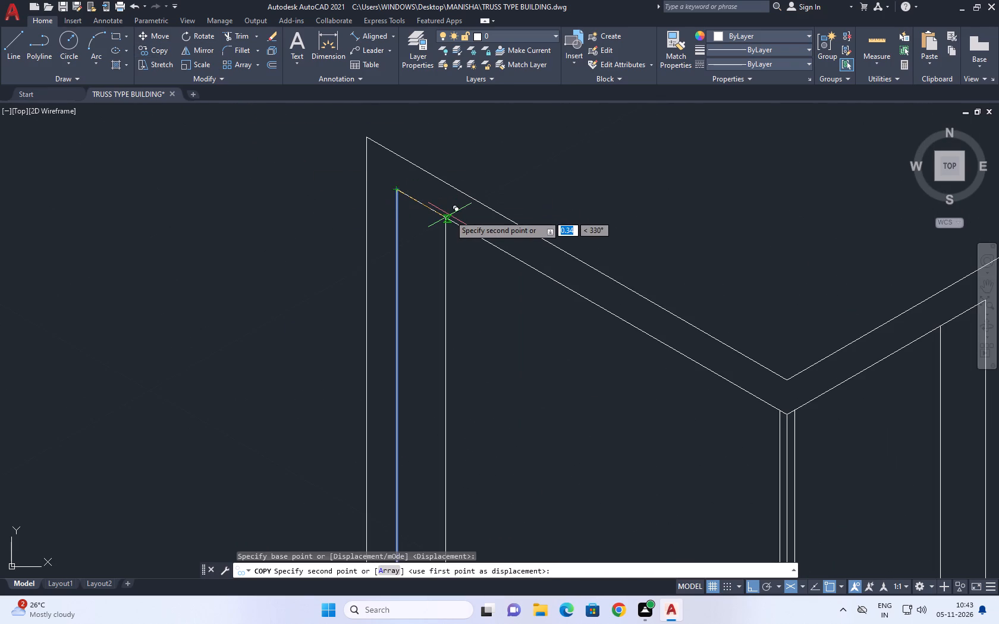
{"action": "type", "text": "0.3"}
{"action": "key", "text": "Return"}
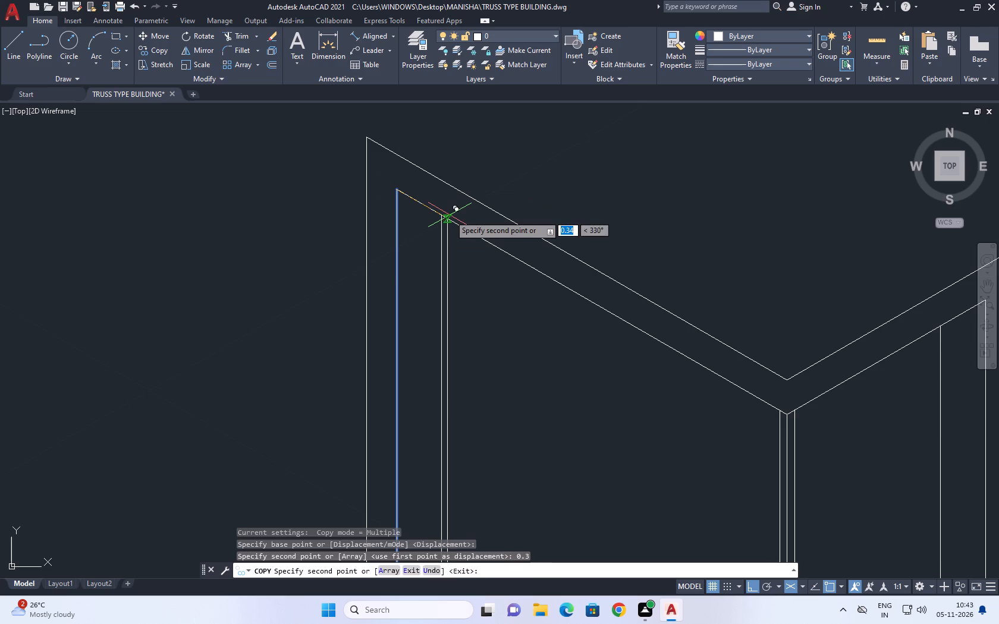
{"action": "right_click", "coordinate": [513, 182]}
{"action": "left_click", "coordinate": [546, 200]}
{"action": "scroll", "coordinate": [542, 202], "scroll_direction": "down", "scroll_amount": 2}
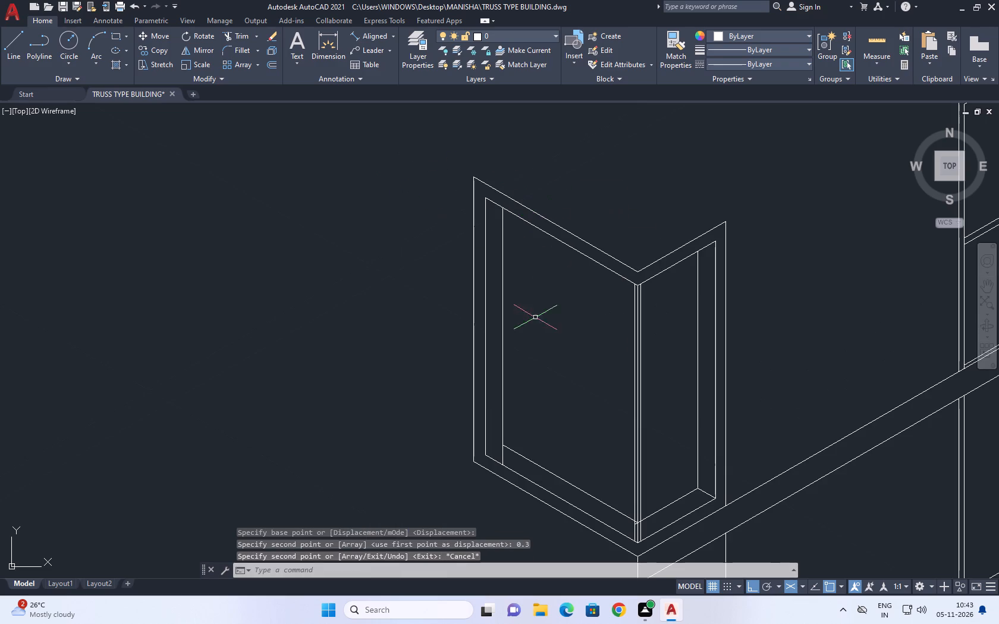
Trim the 0.3 vertical copy below the wider face's new bottom reveal line and the reveal line's stub beyond the copy.
{"action": "middle_click_drag", "start_coordinate": [513, 468], "coordinate": [517, 437]}
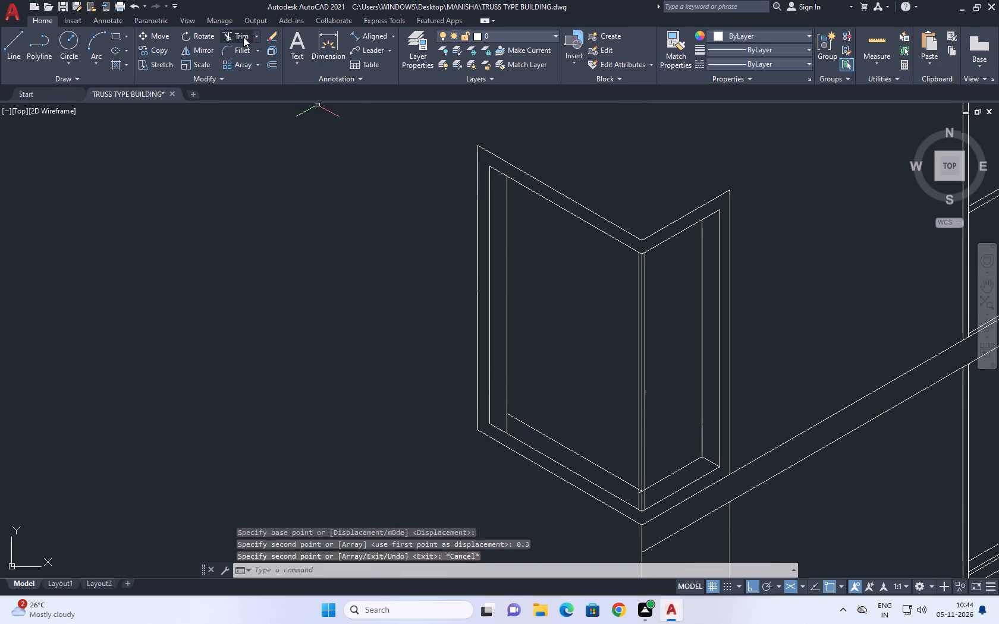
{"action": "left_click", "coordinate": [243, 37]}
{"action": "scroll", "coordinate": [502, 434], "scroll_direction": "up", "scroll_amount": 2}
{"action": "left_click", "coordinate": [507, 408]}
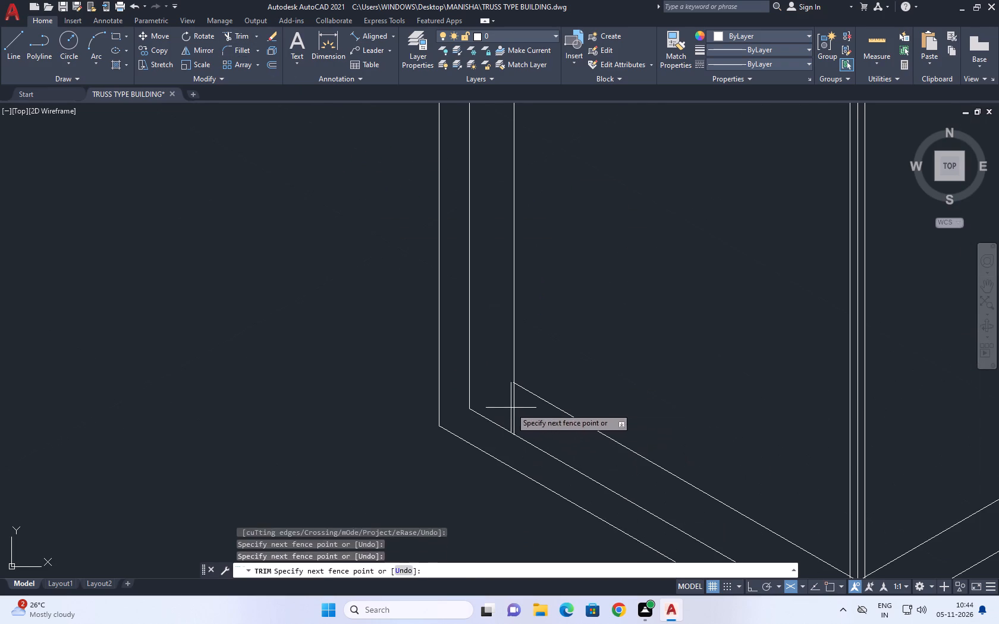
{"action": "left_click", "coordinate": [515, 411]}
{"action": "scroll", "coordinate": [513, 393], "scroll_direction": "up", "scroll_amount": 6}
{"action": "scroll", "coordinate": [521, 343], "scroll_direction": "up", "scroll_amount": 1}
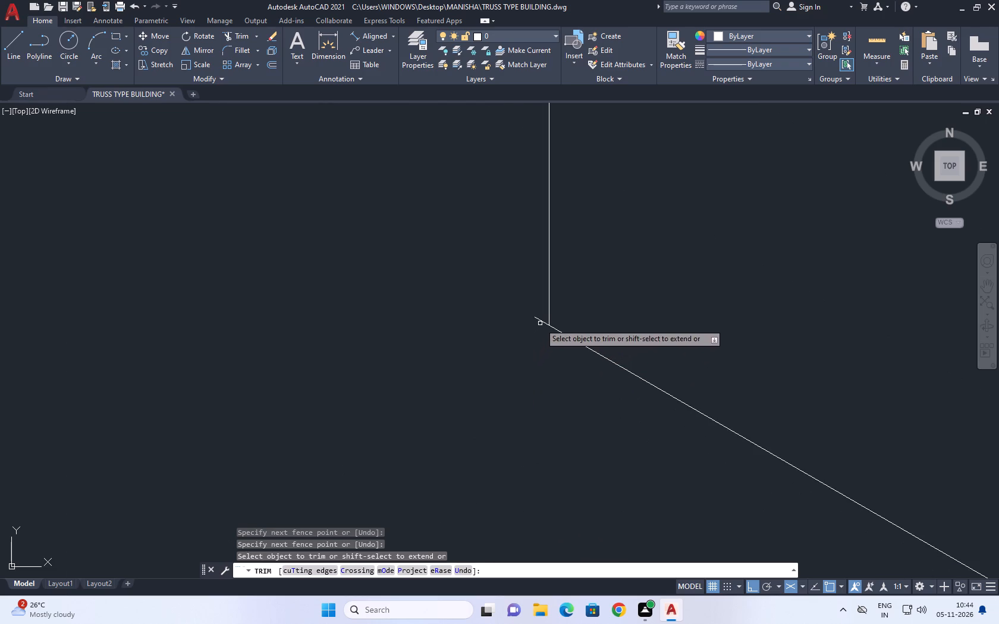
{"action": "double_click", "coordinate": [540, 323]}
{"action": "left_click", "coordinate": [540, 322]}
{"action": "left_click", "coordinate": [540, 320]}
{"action": "scroll", "coordinate": [516, 343], "scroll_direction": "down", "scroll_amount": 2}
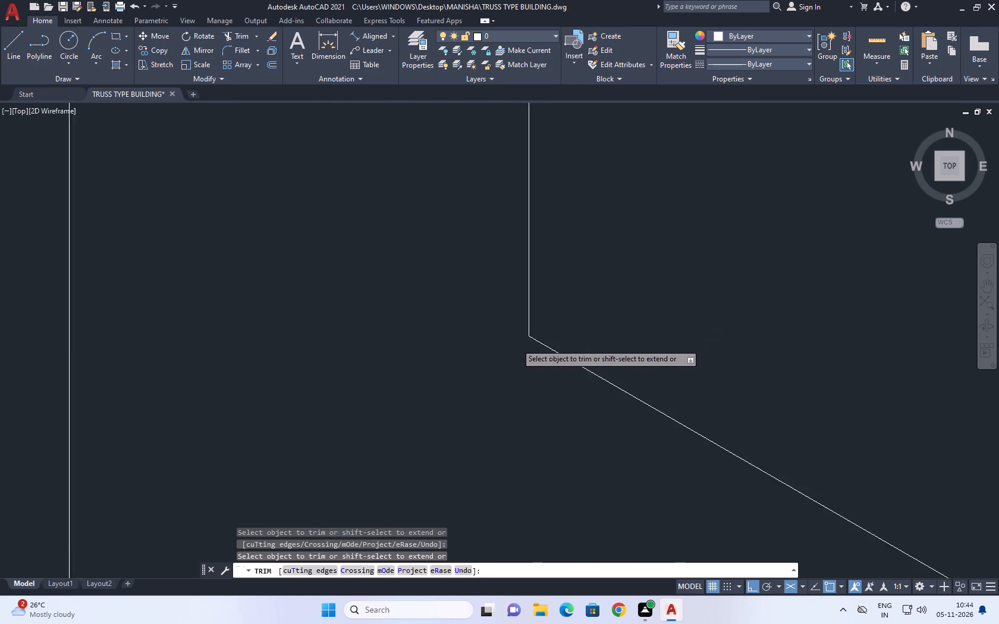
Trim the three corner post lines below the bottom reveal lines and remove the leftover stub of the narrower face's reveal line.
{"action": "scroll", "coordinate": [516, 345], "scroll_direction": "down", "scroll_amount": 9}
{"action": "middle_click_drag", "start_coordinate": [685, 410], "coordinate": [680, 400]}
{"action": "scroll", "coordinate": [670, 418], "scroll_direction": "up", "scroll_amount": 3}
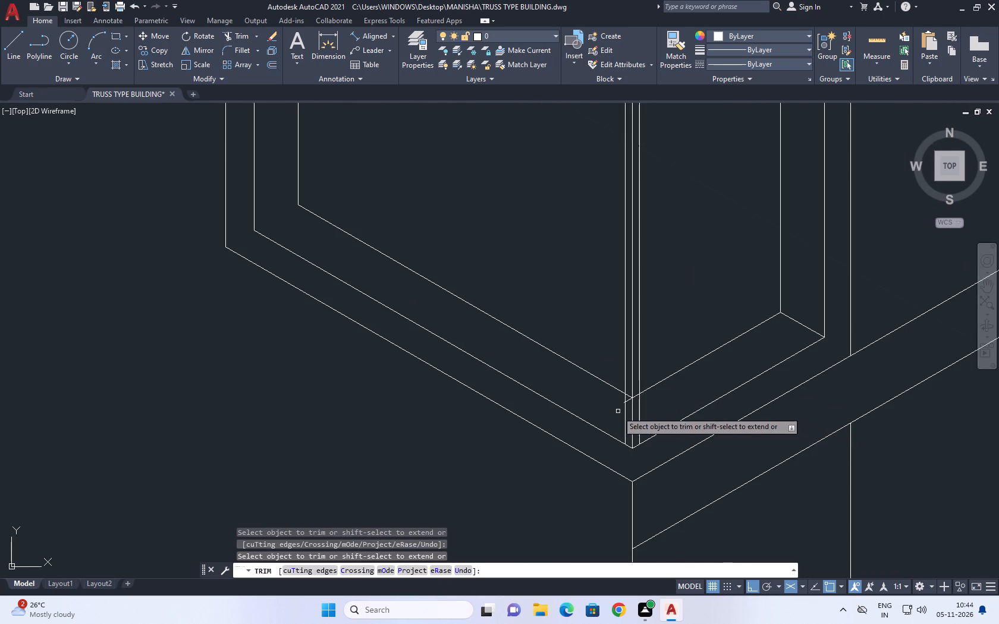
{"action": "middle_click_drag", "start_coordinate": [620, 401], "coordinate": [651, 467]}
{"action": "scroll", "coordinate": [657, 492], "scroll_direction": "up", "scroll_amount": 2}
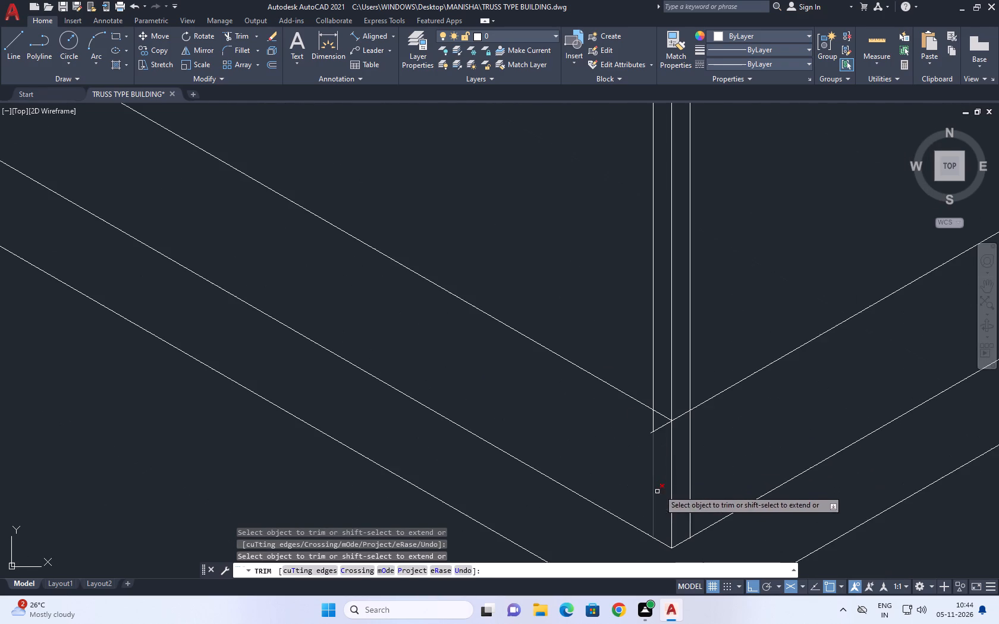
{"action": "left_click", "coordinate": [711, 472]}
{"action": "left_click", "coordinate": [608, 447]}
{"action": "scroll", "coordinate": [679, 426], "scroll_direction": "up", "scroll_amount": 1}
{"action": "left_click_drag", "start_coordinate": [671, 439], "coordinate": [653, 426]}
{"action": "left_click_drag", "start_coordinate": [604, 410], "coordinate": [571, 410]}
{"action": "left_click_drag", "start_coordinate": [674, 439], "coordinate": [668, 434]}
{"action": "left_click_drag", "start_coordinate": [656, 426], "coordinate": [637, 419]}
{"action": "left_click", "coordinate": [596, 417]}
{"action": "left_click", "coordinate": [671, 434]}
{"action": "scroll", "coordinate": [636, 430], "scroll_direction": "up", "scroll_amount": 2}
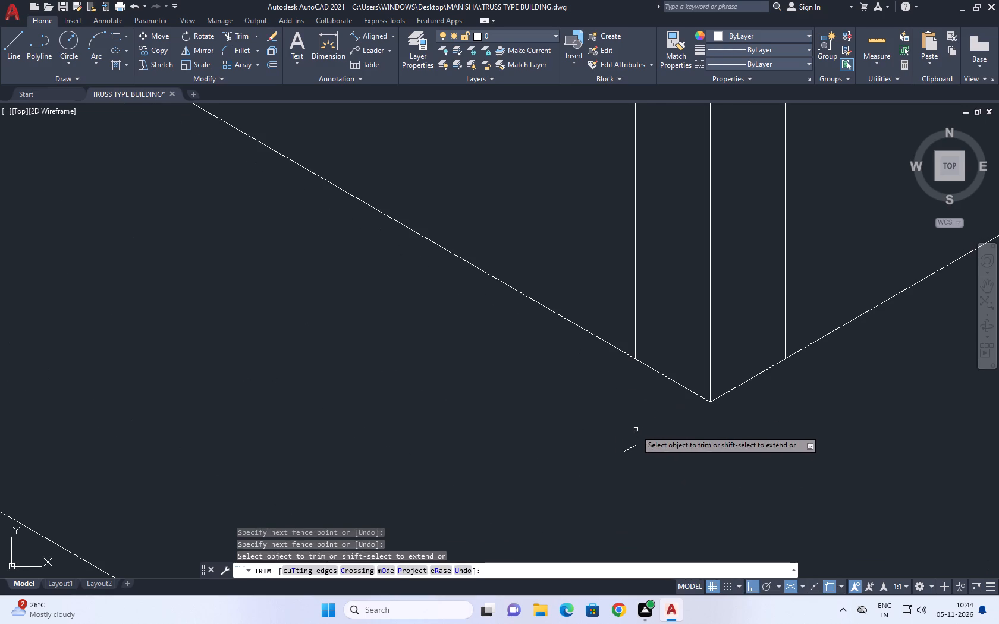
{"action": "left_click", "coordinate": [634, 430]}
{"action": "left_click", "coordinate": [629, 463]}
{"action": "right_click", "coordinate": [611, 399]}
{"action": "left_click", "coordinate": [661, 423]}
{"action": "scroll", "coordinate": [617, 408], "scroll_direction": "down", "scroll_amount": 5}
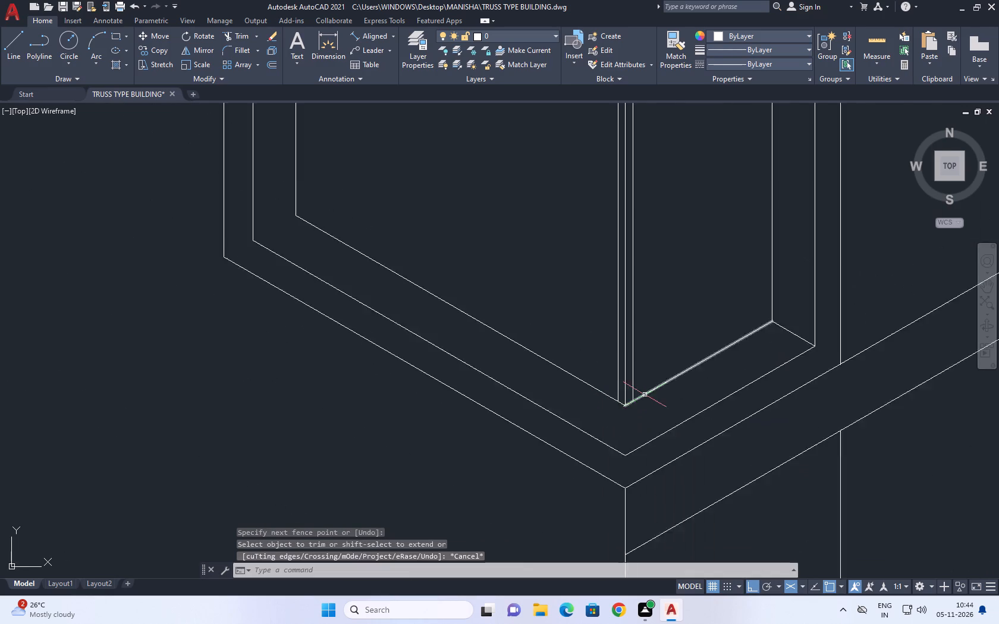
Stretch the lower end of the central corner post line down to the inner bottom corner where both faces meet.
{"action": "scroll", "coordinate": [645, 395], "scroll_direction": "down", "scroll_amount": 3}
{"action": "middle_click_drag", "start_coordinate": [612, 383], "coordinate": [615, 396]}
{"action": "scroll", "coordinate": [643, 412], "scroll_direction": "up", "scroll_amount": 4}
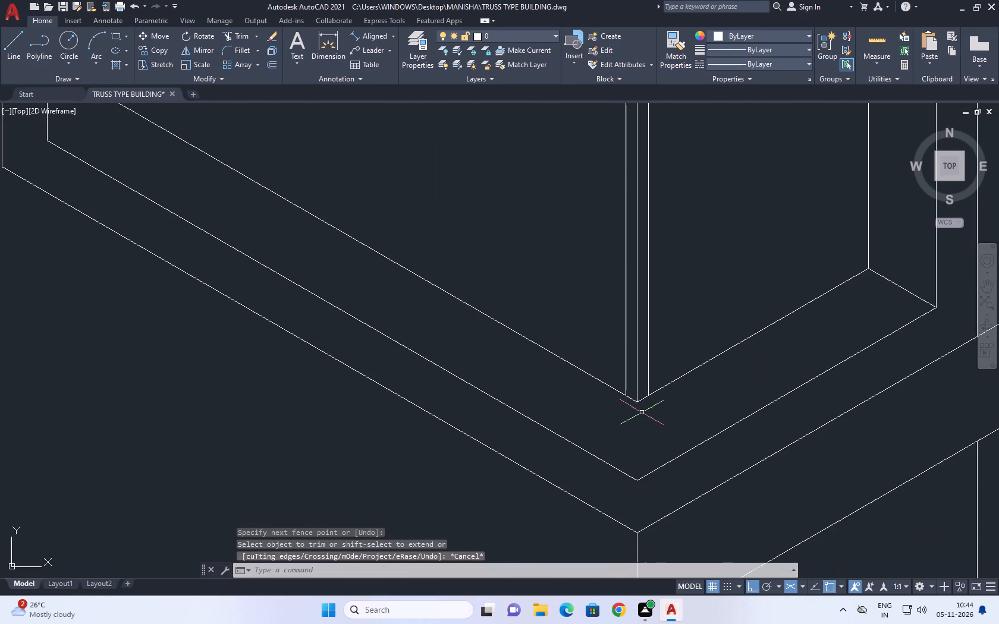
{"action": "left_click", "coordinate": [637, 391]}
{"action": "left_click", "coordinate": [634, 405]}
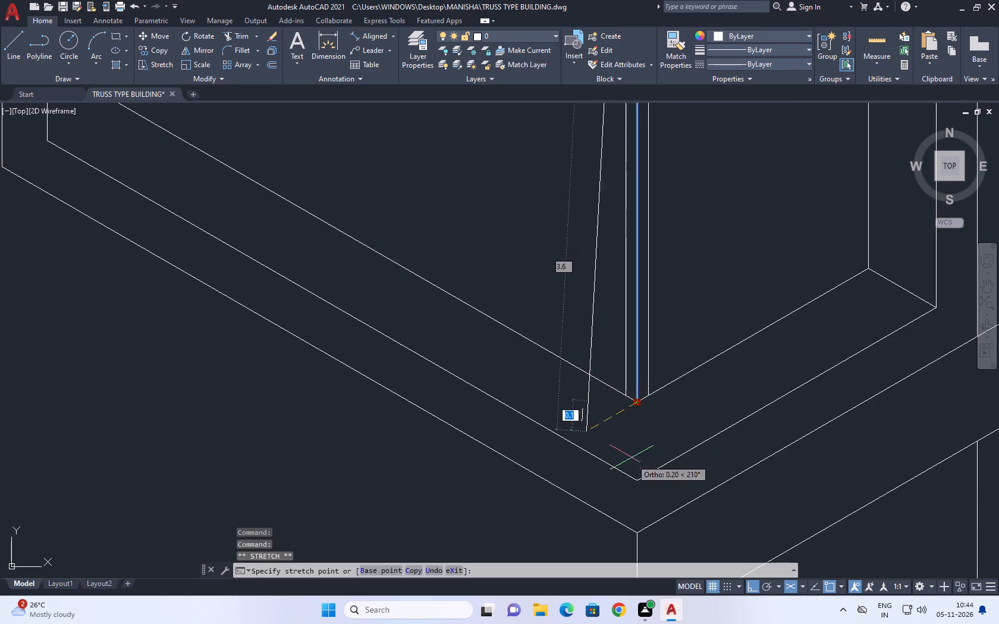
{"action": "left_click", "coordinate": [638, 484]}
{"action": "right_click", "coordinate": [677, 399]}
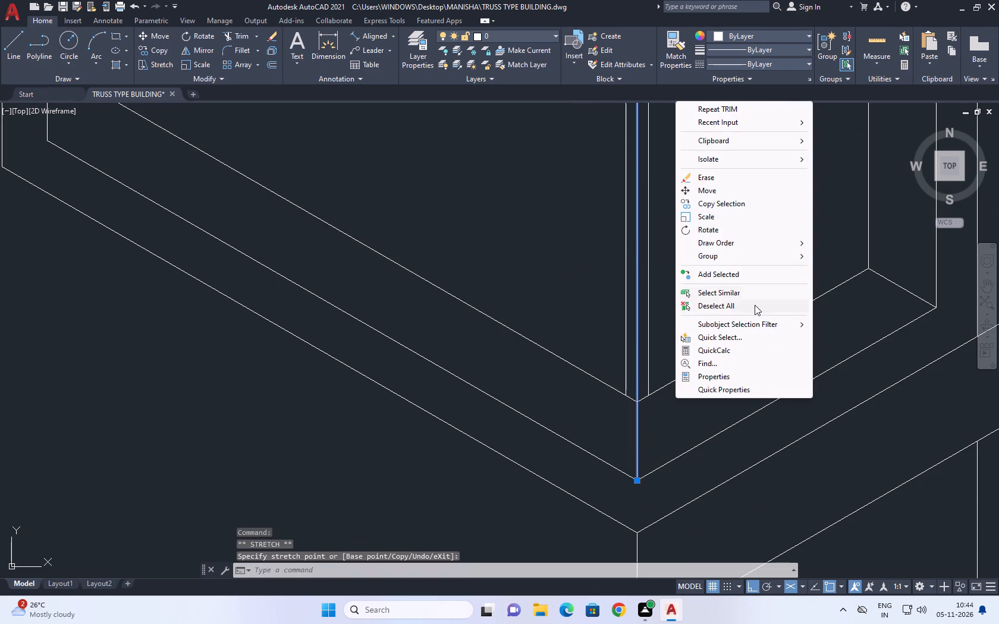
{"action": "left_click", "coordinate": [755, 305]}
{"action": "scroll", "coordinate": [611, 435], "scroll_direction": "down", "scroll_amount": 2}
Draw a 30° isometric line from the wider face's inner bottom outer corner to its reveal corner.
{"action": "middle_click_drag", "start_coordinate": [568, 396], "coordinate": [601, 470]}
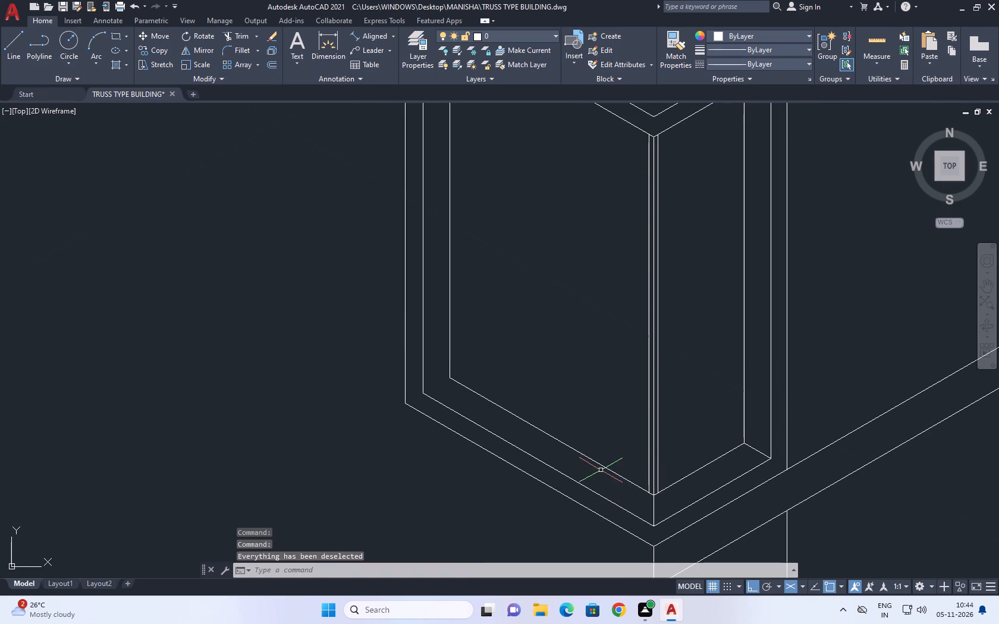
{"action": "left_click", "coordinate": [7, 47]}
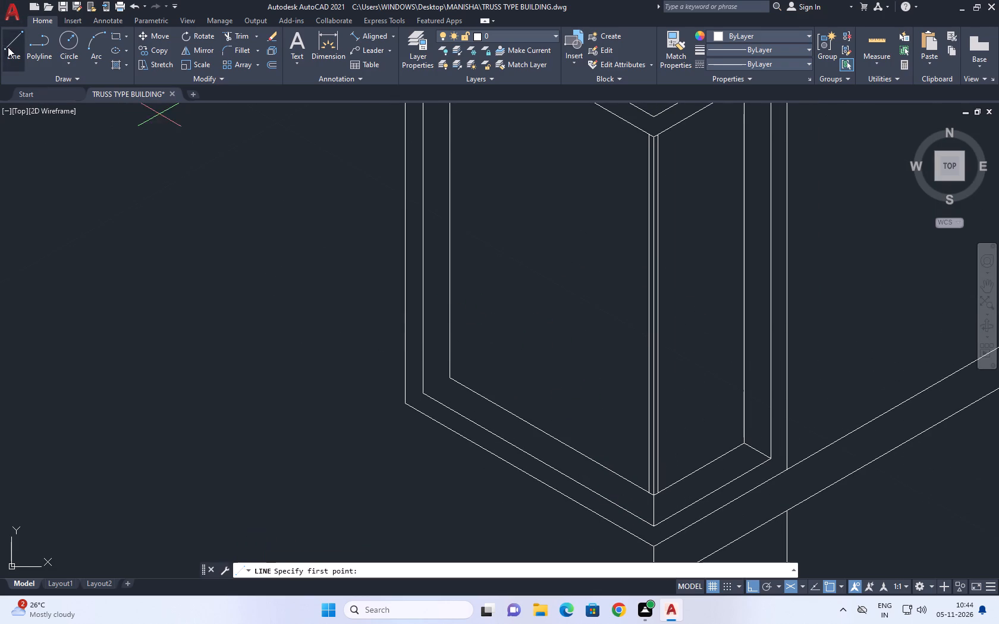
{"action": "scroll", "coordinate": [423, 392], "scroll_direction": "up", "scroll_amount": 2}
{"action": "left_click", "coordinate": [417, 395]}
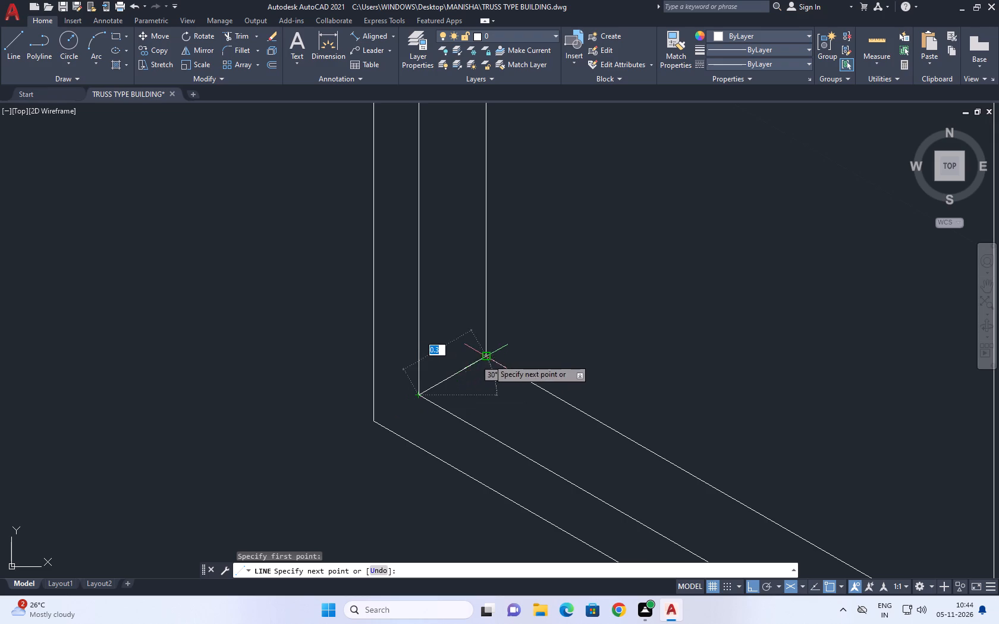
{"action": "left_click", "coordinate": [492, 355]}
{"action": "key", "text": "ctrl+z"}
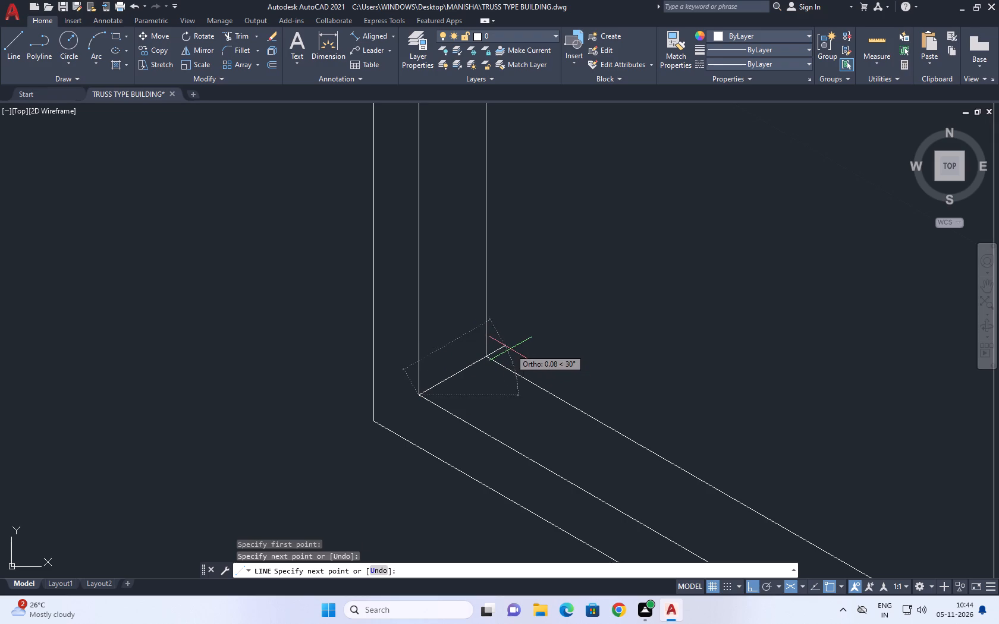
{"action": "scroll", "coordinate": [489, 349], "scroll_direction": "up", "scroll_amount": 2}
{"action": "left_click", "coordinate": [475, 368]}
{"action": "right_click", "coordinate": [529, 309]}
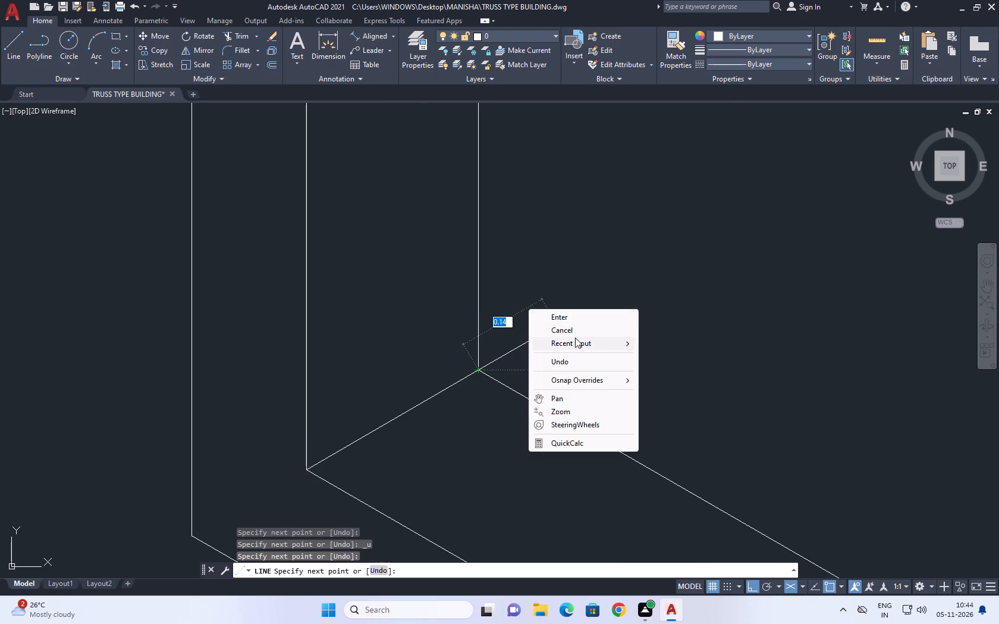
{"action": "left_click", "coordinate": [577, 331]}
Examine the corner window's reveal and post lines, up close and in relation to the rest of the building.
{"action": "scroll", "coordinate": [579, 330], "scroll_direction": "down", "scroll_amount": 7}
{"action": "middle_click_drag", "start_coordinate": [623, 309], "coordinate": [632, 330]}
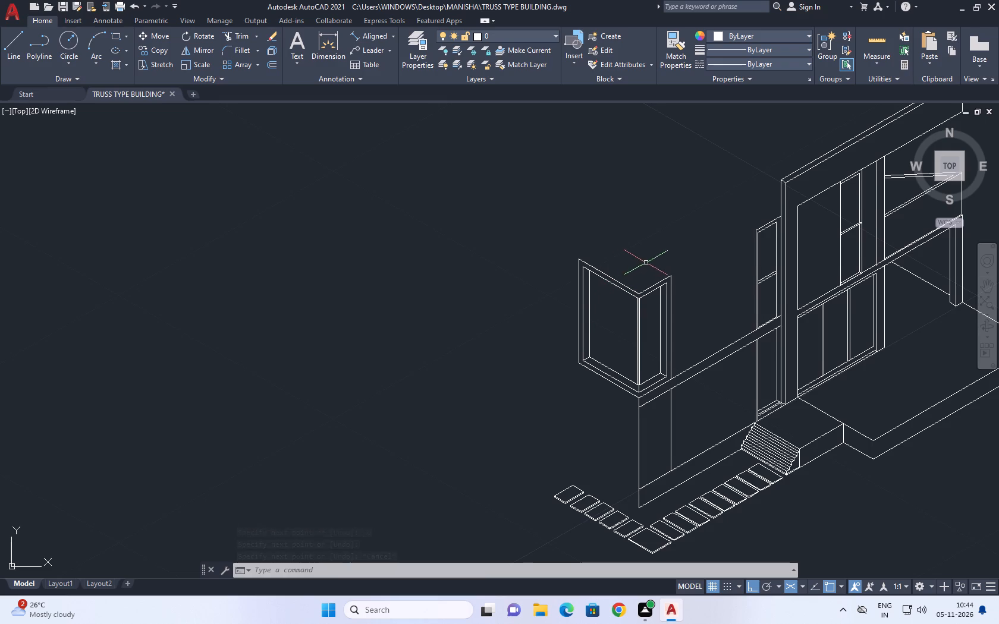
{"action": "middle_click_drag", "start_coordinate": [646, 262], "coordinate": [649, 269]}
{"action": "middle_click_drag", "start_coordinate": [728, 284], "coordinate": [734, 311]}
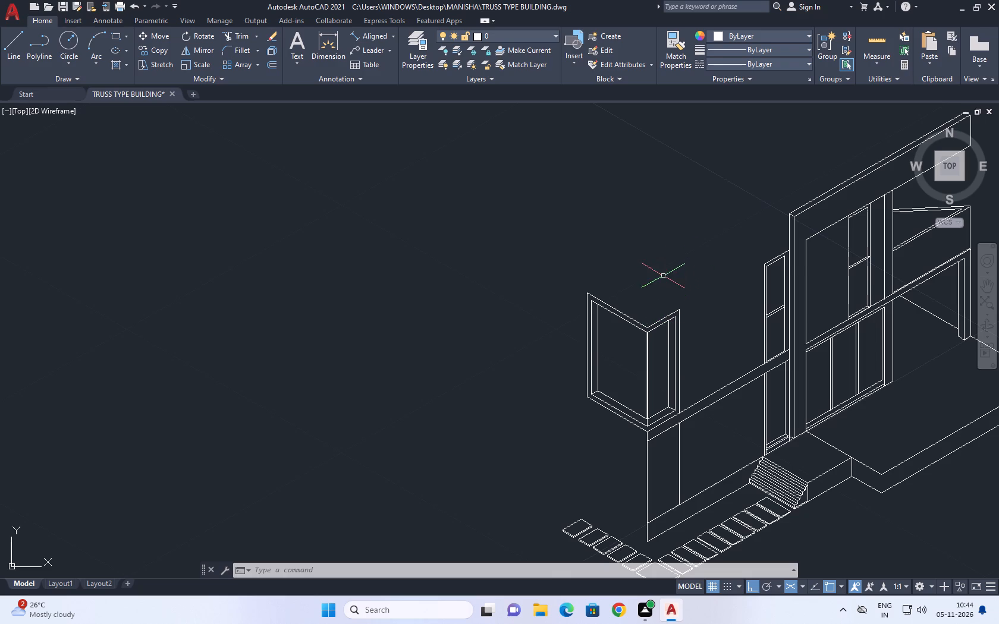
{"action": "middle_click_drag", "start_coordinate": [661, 331], "coordinate": [576, 252]}
{"action": "scroll", "coordinate": [566, 341], "scroll_direction": "up", "scroll_amount": 5}
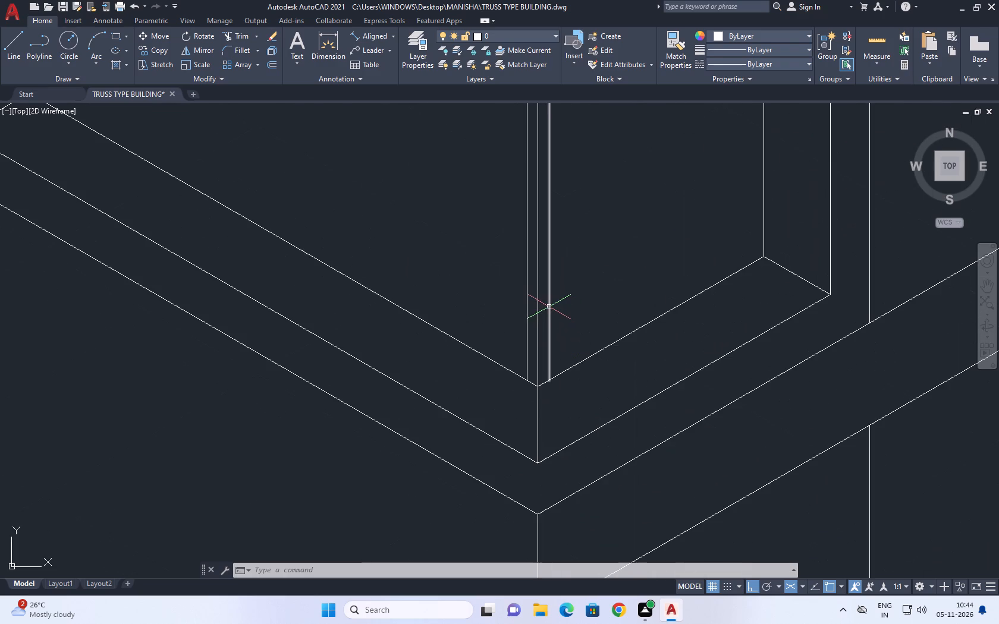
{"action": "middle_click_drag", "start_coordinate": [552, 286], "coordinate": [601, 357]}
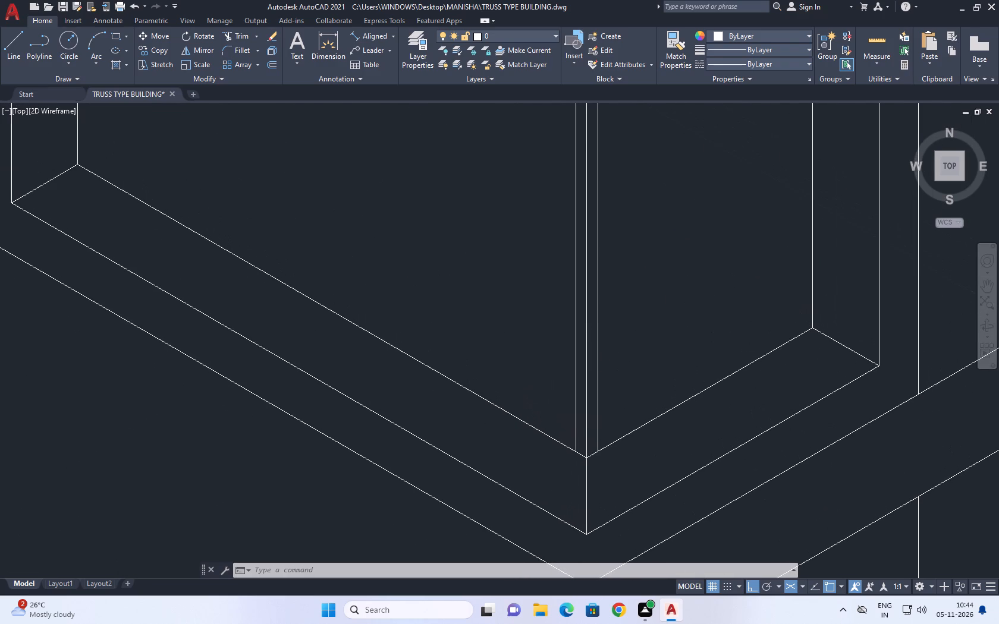
{"action": "scroll", "coordinate": [626, 378], "scroll_direction": "down", "scroll_amount": 3}
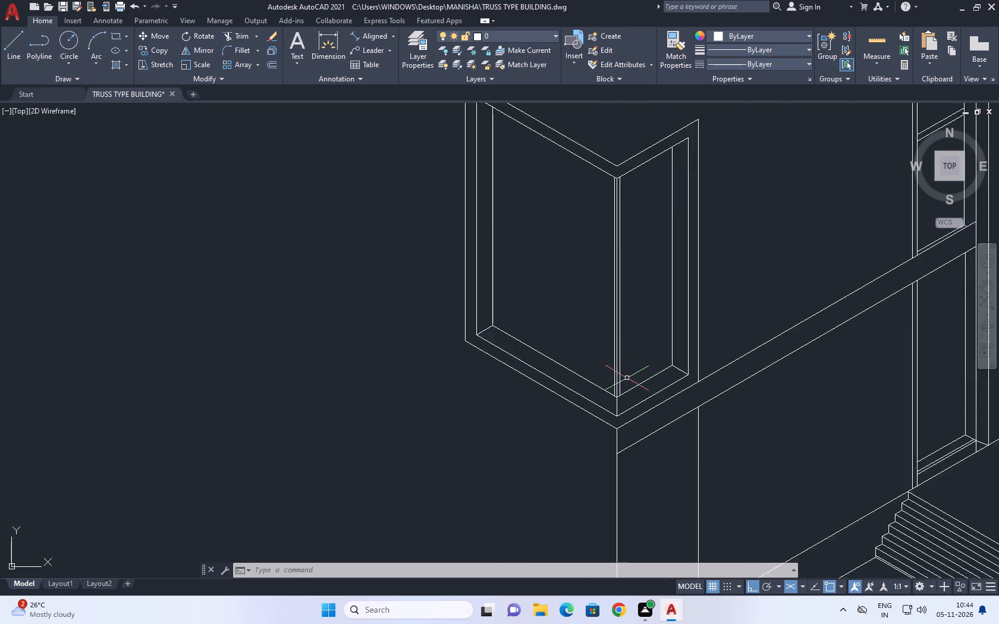
{"action": "scroll", "coordinate": [627, 378], "scroll_direction": "down", "scroll_amount": 1}
{"action": "middle_click_drag", "start_coordinate": [671, 261], "coordinate": [698, 241]}
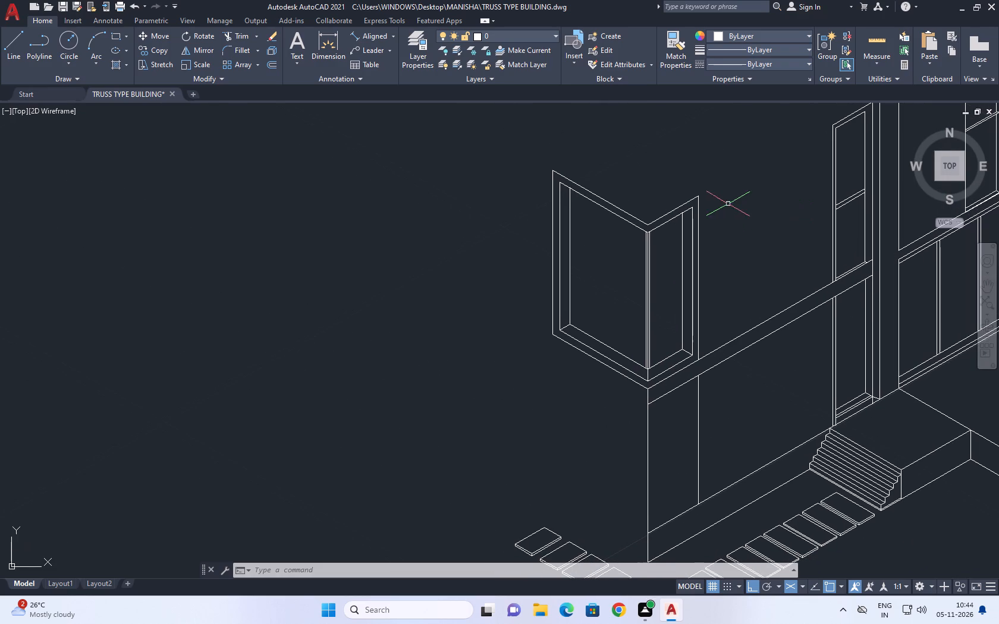
{"action": "scroll", "coordinate": [711, 208], "scroll_direction": "up", "scroll_amount": 1}
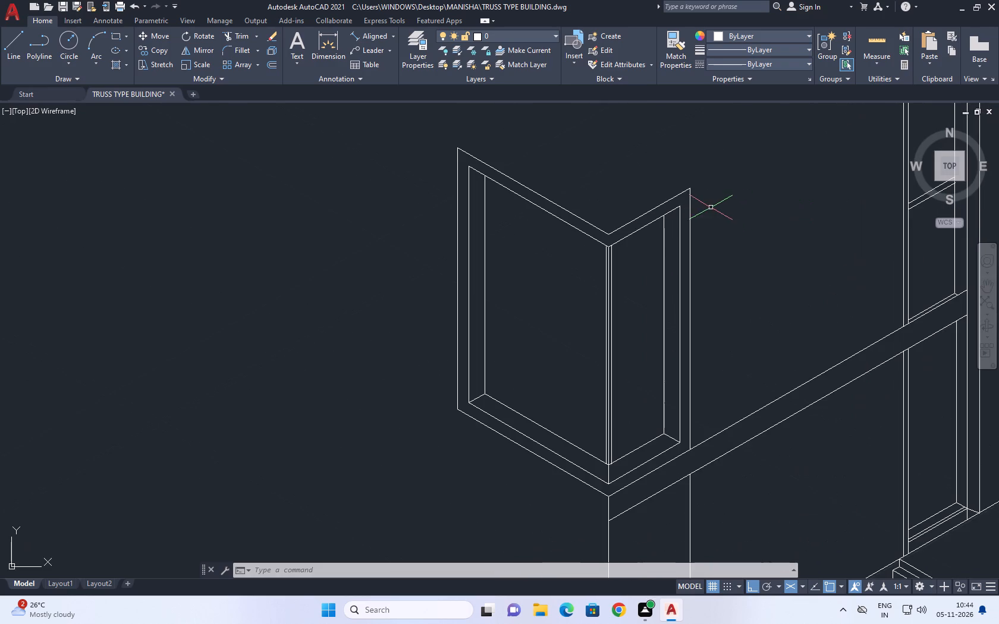
Draw a 30° isometric line from the narrower corner window face's top outer corner to just past the tall wall's two vertical edges.
{"action": "middle_click_drag", "start_coordinate": [639, 210], "coordinate": [560, 322]}
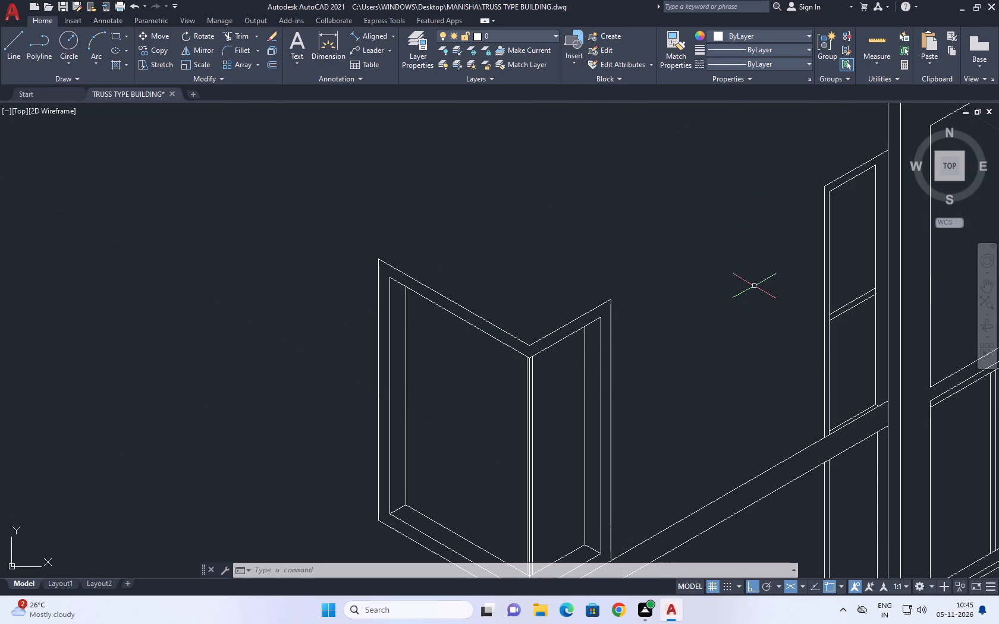
{"action": "middle_click_drag", "start_coordinate": [742, 286], "coordinate": [598, 351]}
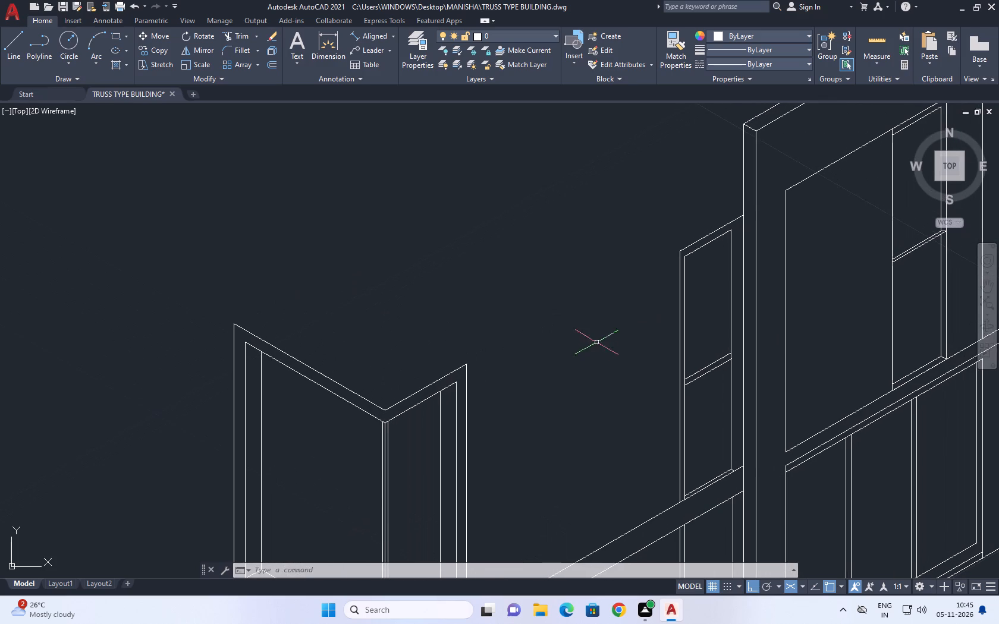
{"action": "left_click", "coordinate": [4, 43]}
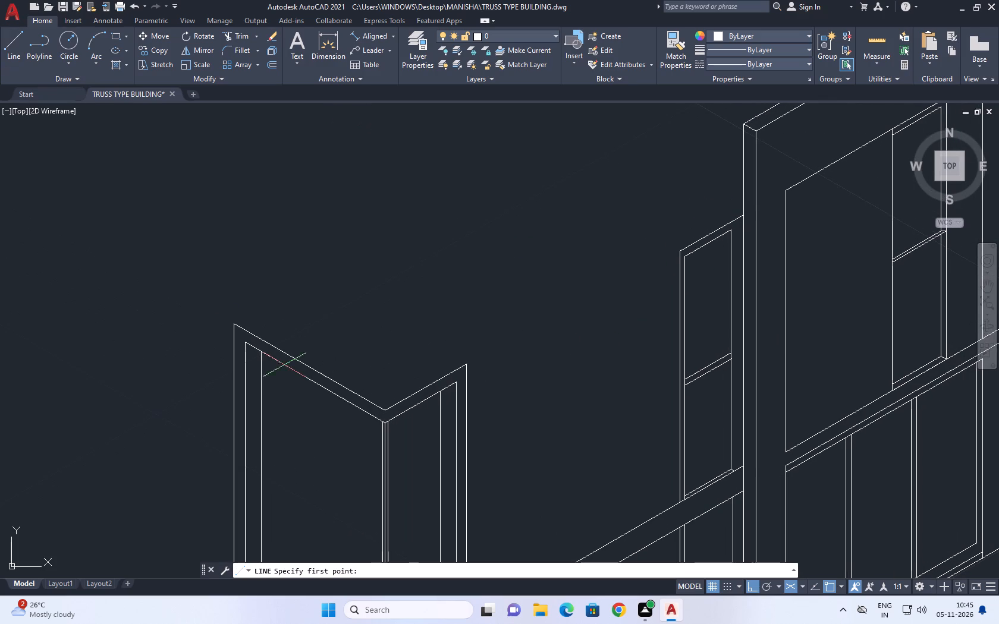
{"action": "left_click", "coordinate": [464, 362]}
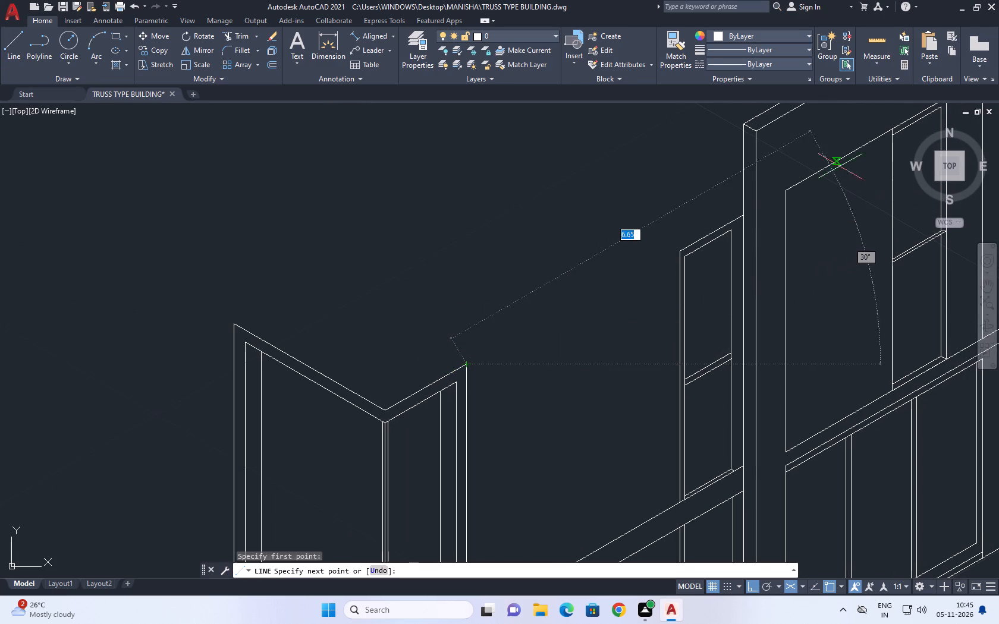
{"action": "scroll", "coordinate": [804, 152], "scroll_direction": "up", "scroll_amount": 1}
{"action": "left_click", "coordinate": [804, 152]}
{"action": "right_click", "coordinate": [804, 152]}
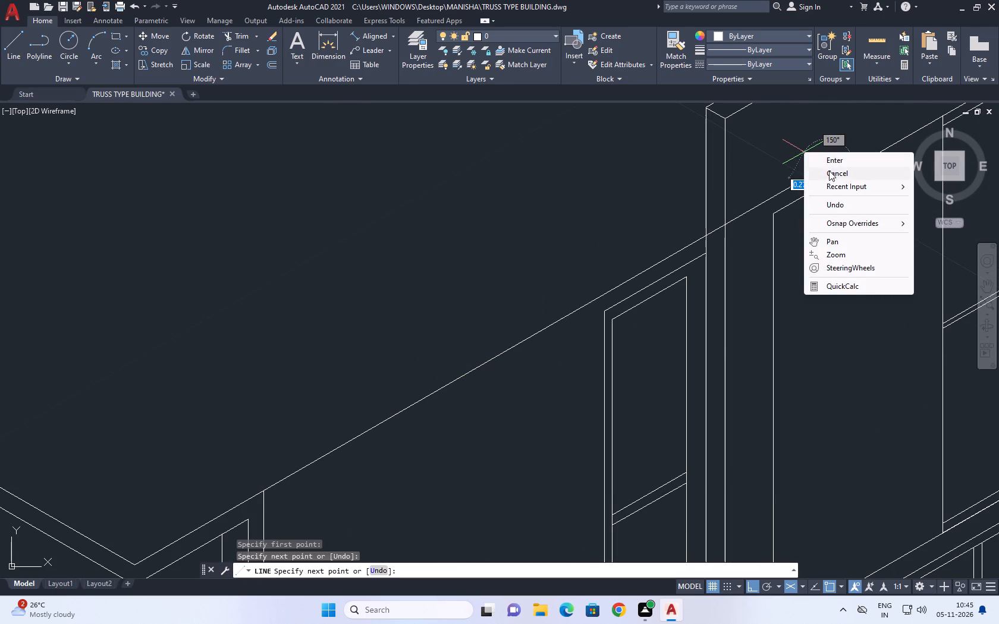
{"action": "left_click", "coordinate": [829, 171]}
Move the narrow two-pane upper window straight up from its top corner at the tall wall's edge to the new 30° line.
{"action": "middle_click_drag", "start_coordinate": [598, 323], "coordinate": [599, 270]}
{"action": "left_click_drag", "start_coordinate": [573, 200], "coordinate": [580, 197]}
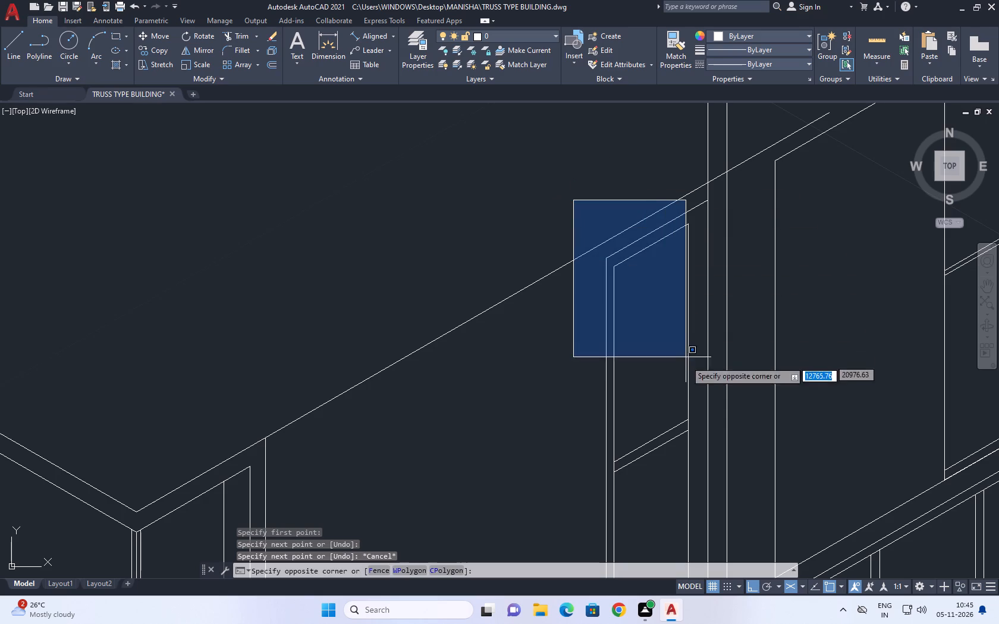
{"action": "scroll", "coordinate": [724, 436], "scroll_direction": "down", "scroll_amount": 1}
{"action": "middle_click_drag", "start_coordinate": [716, 433], "coordinate": [683, 270]}
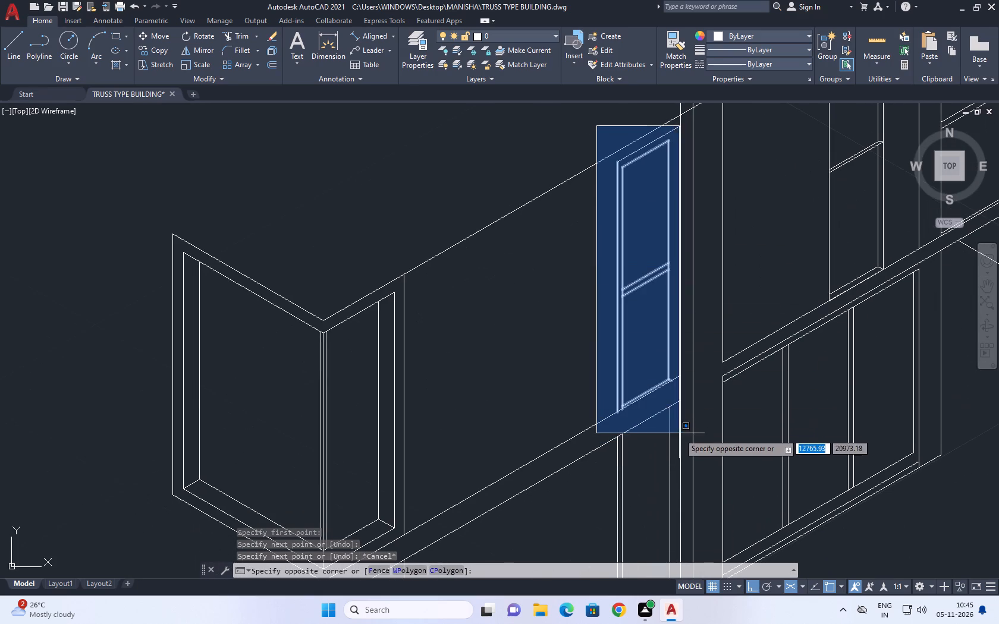
{"action": "left_click", "coordinate": [687, 414]}
{"action": "middle_click_drag", "start_coordinate": [670, 302], "coordinate": [700, 270]}
{"action": "scroll", "coordinate": [702, 266], "scroll_direction": "up", "scroll_amount": 1}
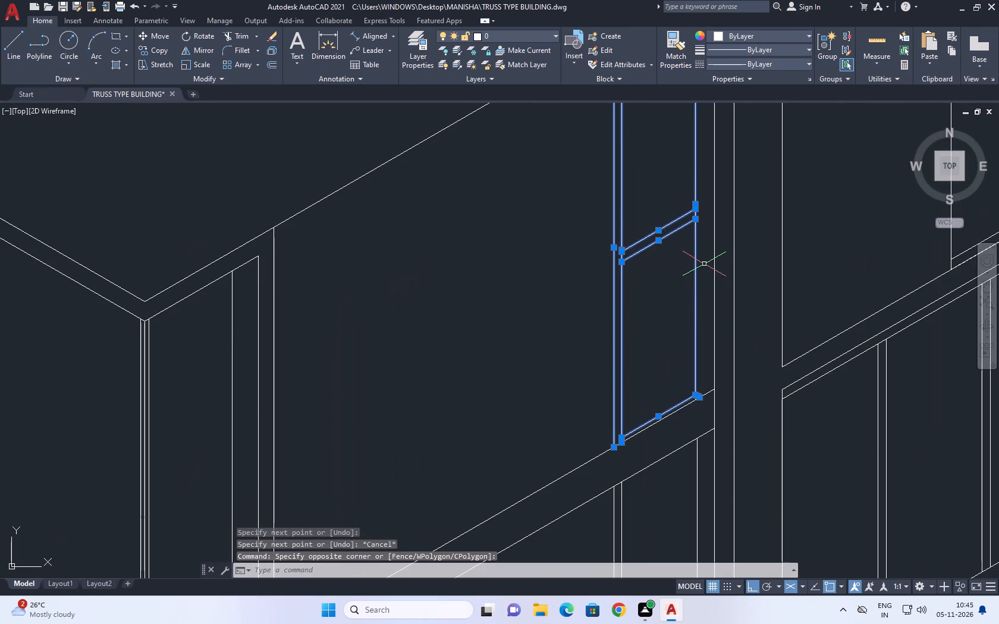
{"action": "middle_click", "coordinate": [699, 166]}
{"action": "scroll", "coordinate": [699, 166], "scroll_direction": "down", "scroll_amount": 3}
{"action": "middle_click_drag", "start_coordinate": [697, 155], "coordinate": [689, 207]}
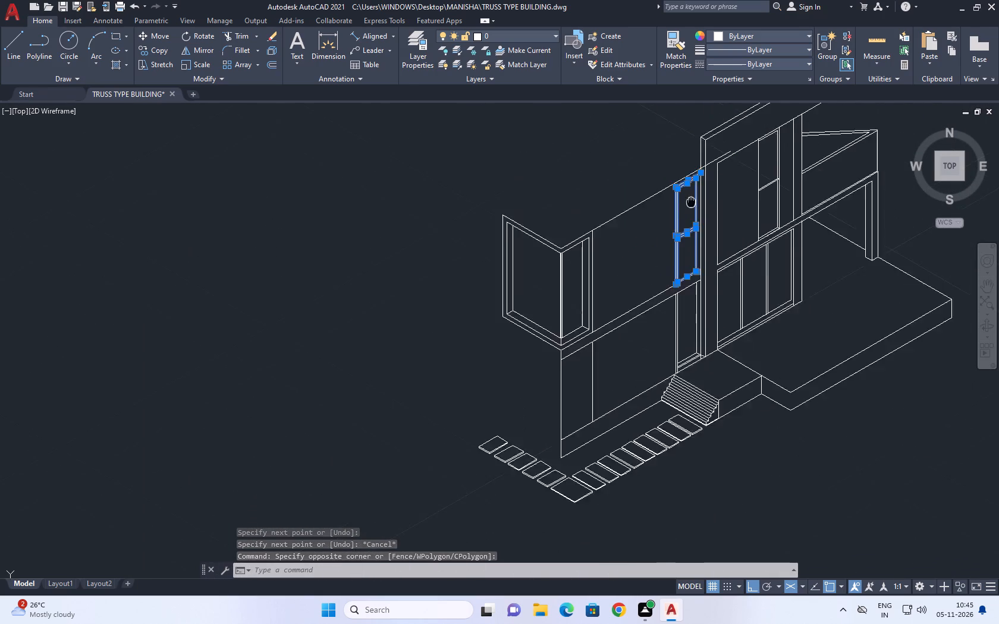
{"action": "middle_click_drag", "start_coordinate": [689, 207], "coordinate": [686, 235]}
{"action": "scroll", "coordinate": [684, 238], "scroll_direction": "up", "scroll_amount": 2}
{"action": "scroll", "coordinate": [665, 496], "scroll_direction": "up", "scroll_amount": 3}
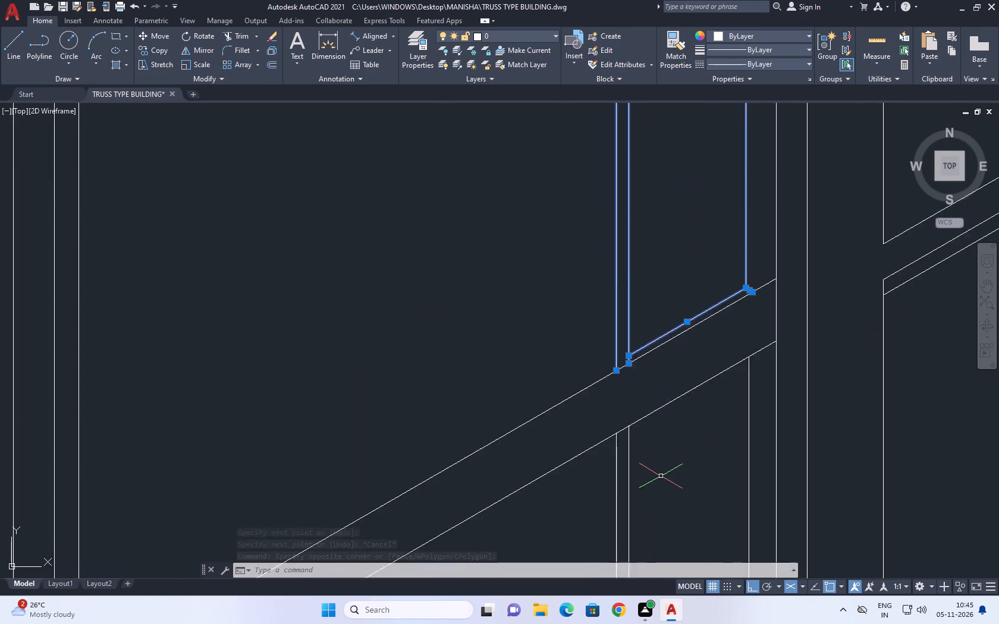
{"action": "scroll", "coordinate": [651, 367], "scroll_direction": "down", "scroll_amount": 2}
{"action": "middle_click_drag", "start_coordinate": [678, 379], "coordinate": [695, 556]}
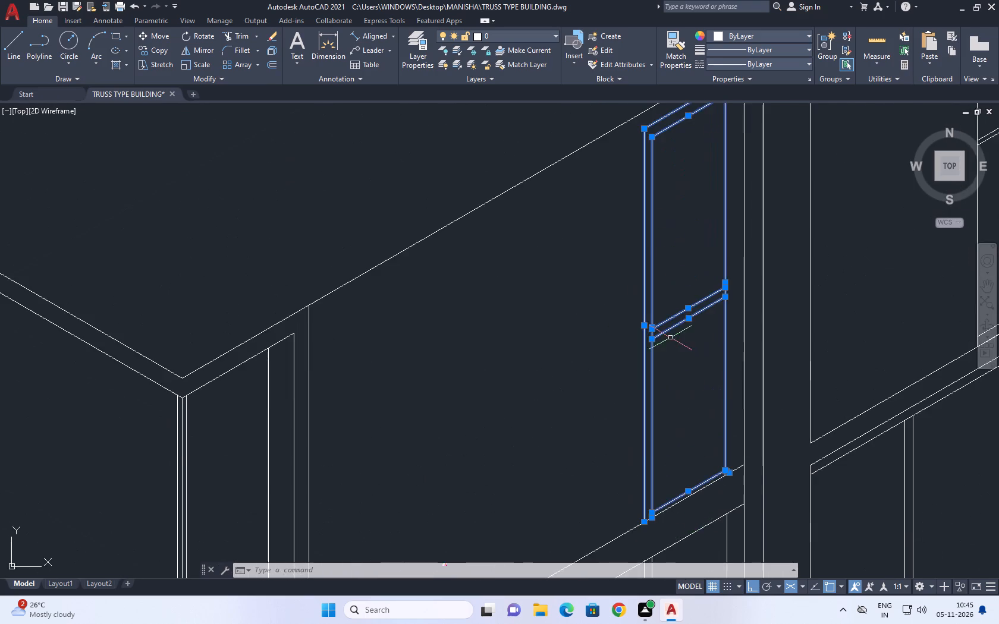
{"action": "middle_click_drag", "start_coordinate": [670, 389], "coordinate": [675, 503]}
{"action": "left_click", "coordinate": [156, 36]}
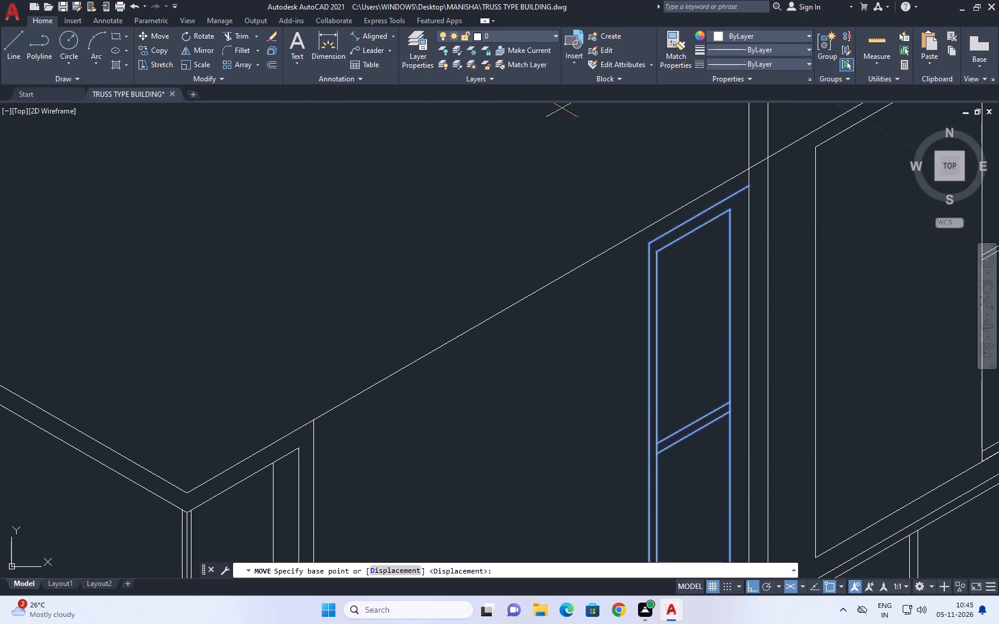
{"action": "scroll", "coordinate": [756, 178], "scroll_direction": "up", "scroll_amount": 1}
{"action": "left_click", "coordinate": [742, 193]}
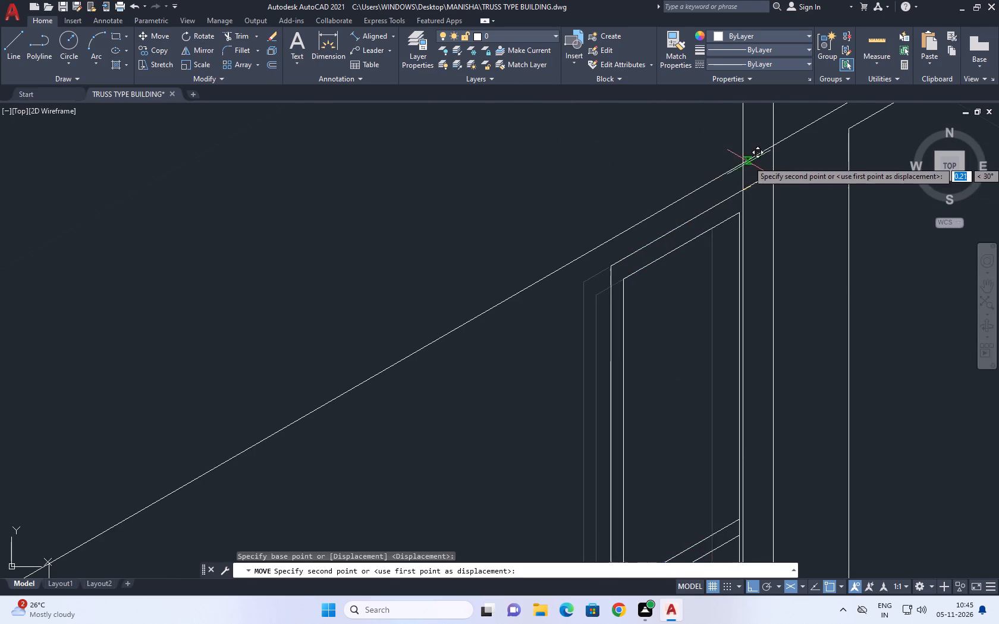
{"action": "left_click", "coordinate": [742, 162]}
Move the narrow two-pane window slightly down so its top corner lands exactly where the 30° line crosses the tall wall's edge.
{"action": "scroll", "coordinate": [680, 215], "scroll_direction": "up", "scroll_amount": 2}
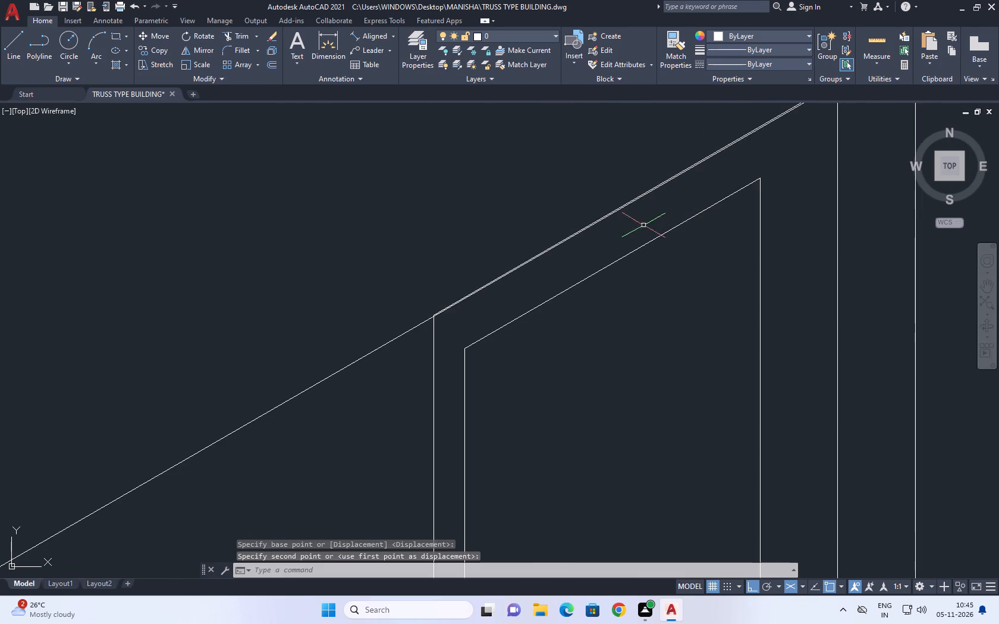
{"action": "scroll", "coordinate": [472, 285], "scroll_direction": "up", "scroll_amount": 2}
{"action": "scroll", "coordinate": [472, 285], "scroll_direction": "down", "scroll_amount": 6}
{"action": "left_click", "coordinate": [445, 231]}
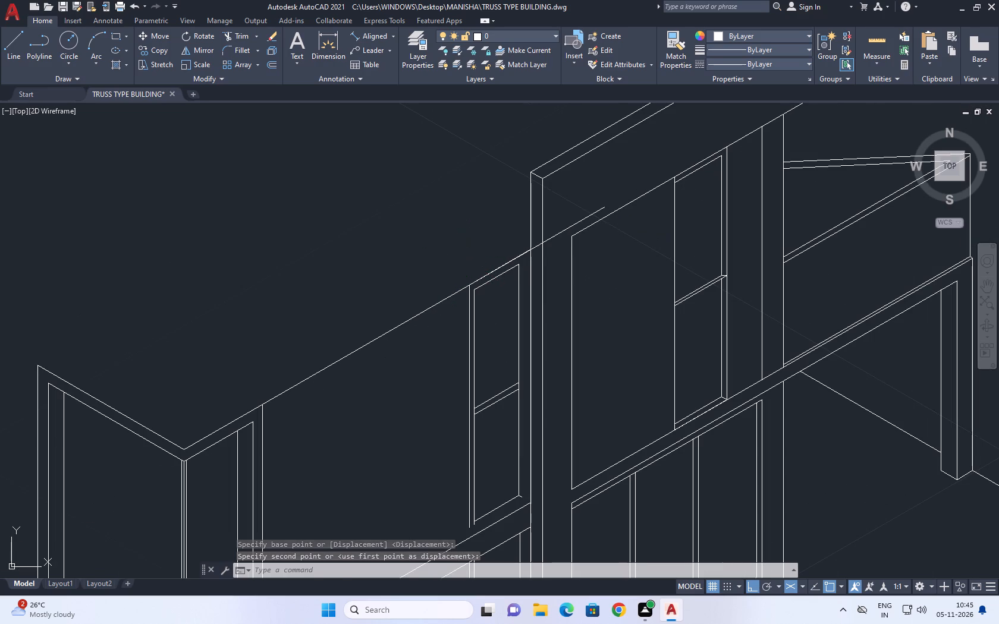
{"action": "left_click", "coordinate": [542, 538]}
{"action": "left_click", "coordinate": [155, 36]}
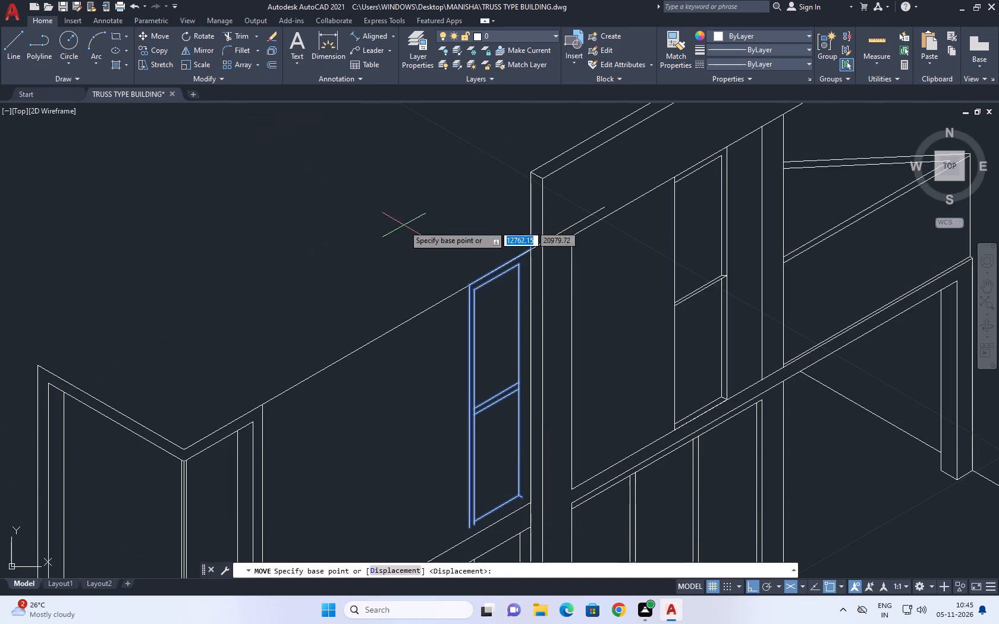
{"action": "scroll", "coordinate": [521, 256], "scroll_direction": "up", "scroll_amount": 6}
{"action": "scroll", "coordinate": [721, 155], "scroll_direction": "up", "scroll_amount": 1}
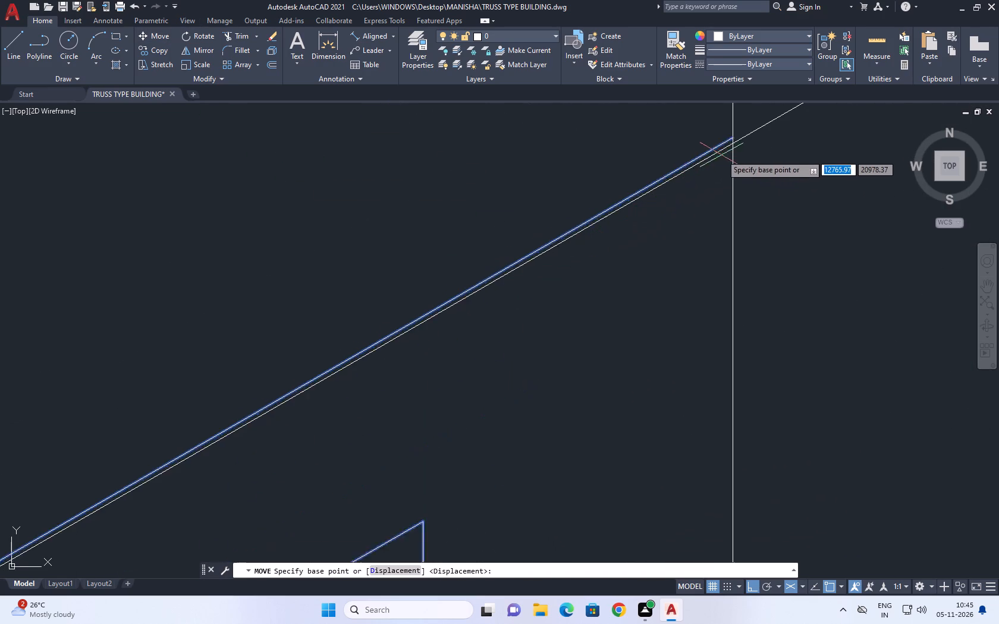
{"action": "scroll", "coordinate": [721, 154], "scroll_direction": "up", "scroll_amount": 2}
{"action": "middle_click_drag", "start_coordinate": [726, 152], "coordinate": [626, 324]}
{"action": "left_click", "coordinate": [645, 286]}
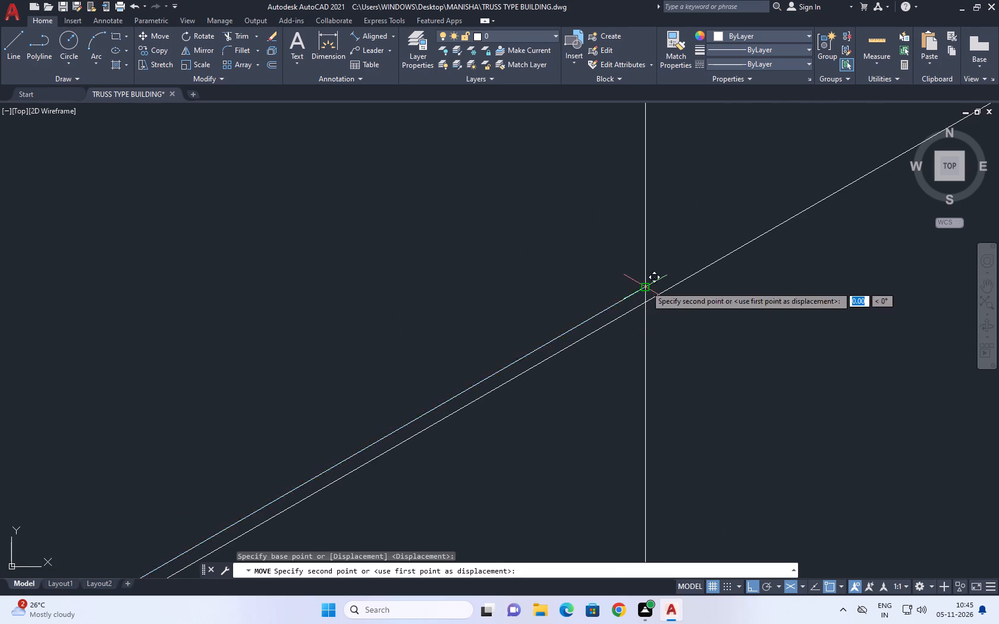
{"action": "left_click", "coordinate": [645, 305]}
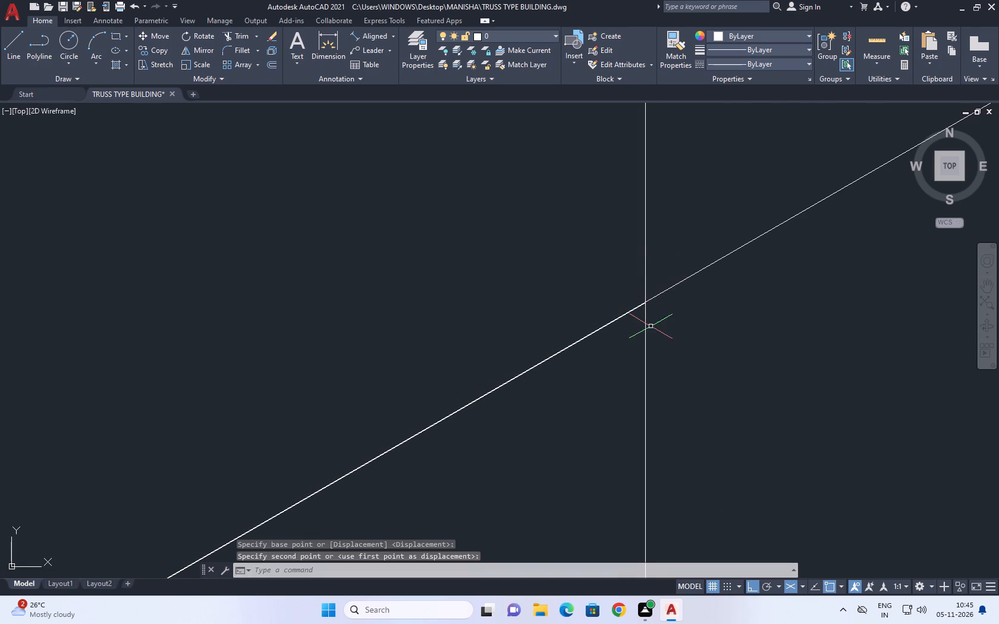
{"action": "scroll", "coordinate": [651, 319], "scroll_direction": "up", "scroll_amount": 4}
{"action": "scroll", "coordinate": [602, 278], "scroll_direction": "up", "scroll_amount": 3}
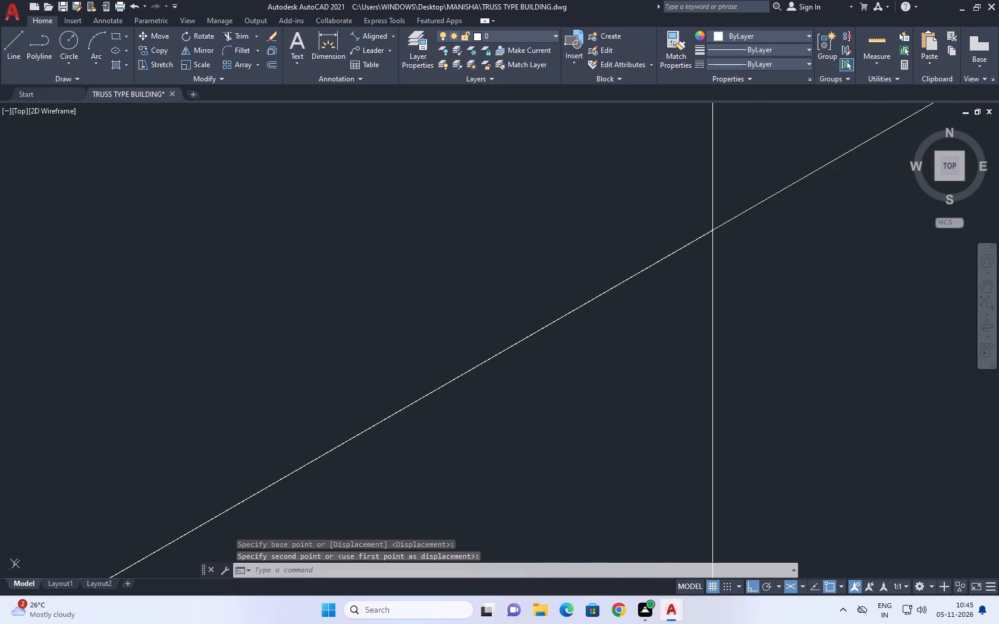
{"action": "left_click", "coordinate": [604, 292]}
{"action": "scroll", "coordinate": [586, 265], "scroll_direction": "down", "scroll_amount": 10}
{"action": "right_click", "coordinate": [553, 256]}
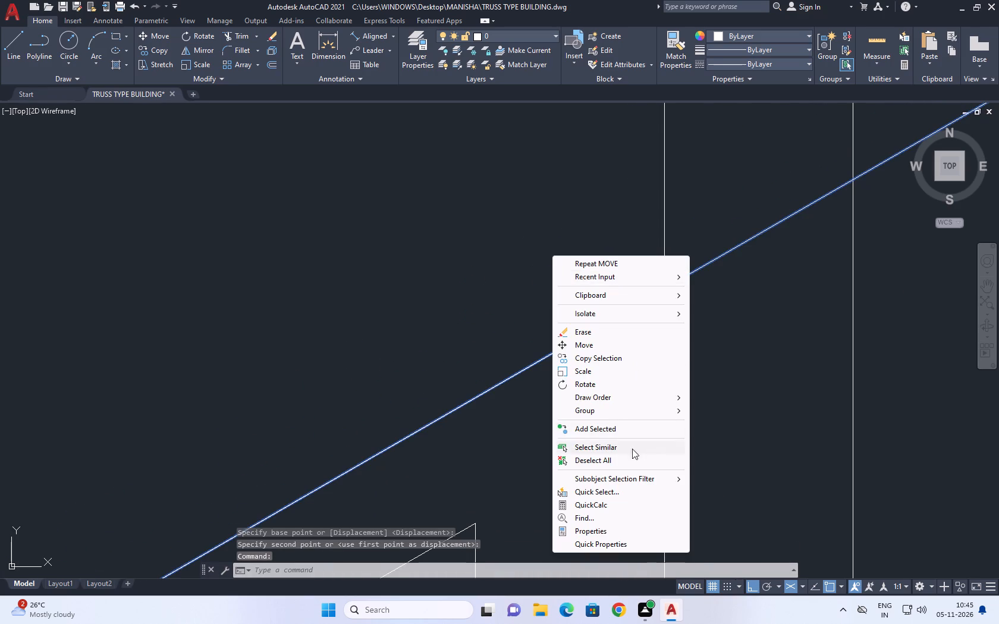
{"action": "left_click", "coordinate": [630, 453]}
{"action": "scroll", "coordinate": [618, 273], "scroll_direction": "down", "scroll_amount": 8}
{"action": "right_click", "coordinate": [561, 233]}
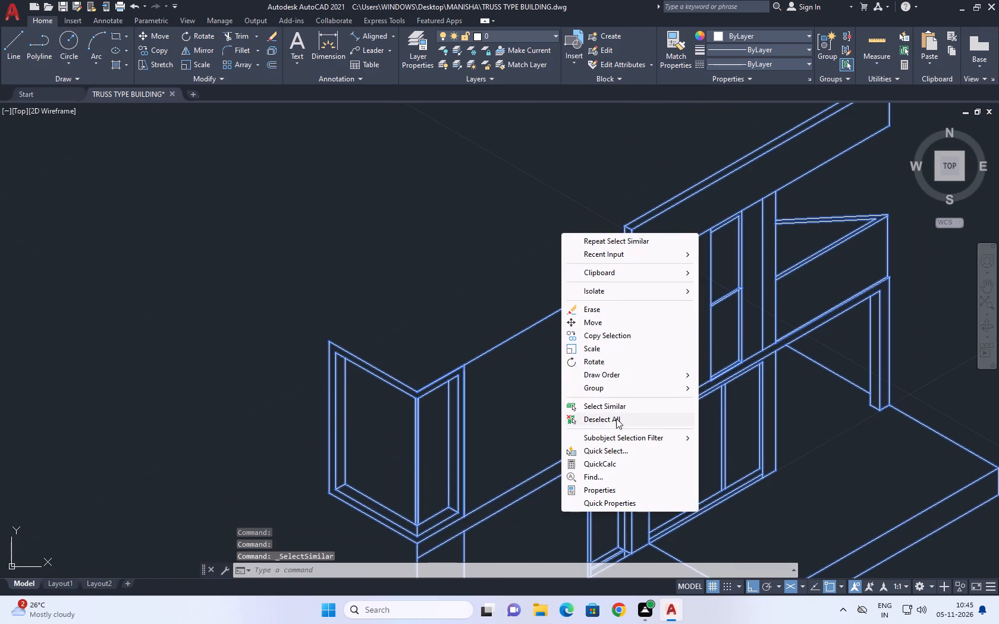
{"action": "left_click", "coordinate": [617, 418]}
Erase the narrow window's outer top line that overlaps the long 30° line.
{"action": "scroll", "coordinate": [592, 284], "scroll_direction": "up", "scroll_amount": 2}
{"action": "left_click", "coordinate": [558, 229]}
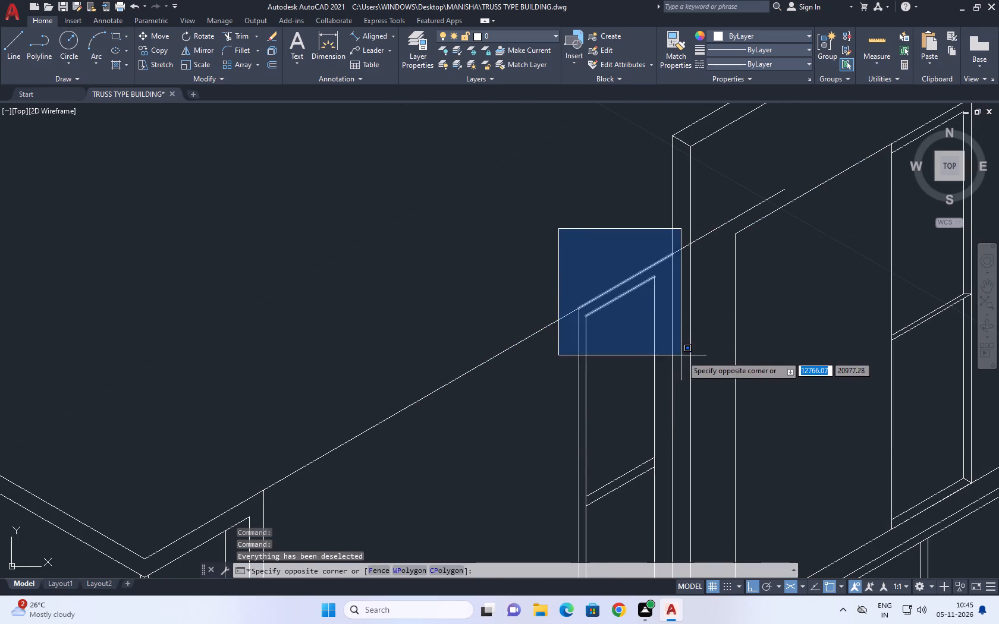
{"action": "left_click", "coordinate": [681, 311]}
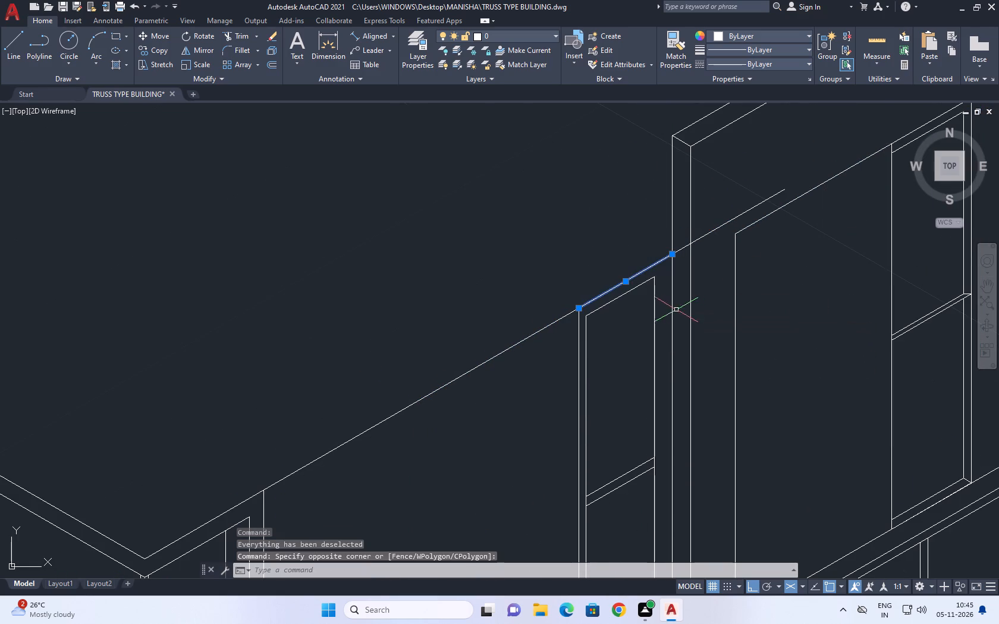
{"action": "right_click", "coordinate": [576, 232]}
{"action": "left_click", "coordinate": [631, 307]}
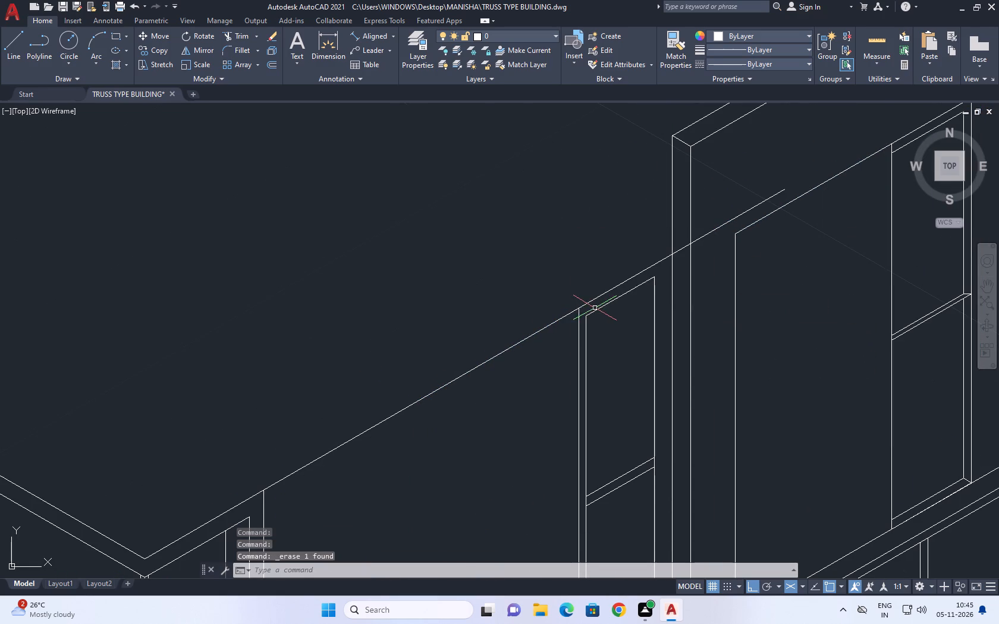
Stretch the facing ends of the tall wall's two collinear edge segments to the floor band's upper line below the narrow window.
{"action": "middle_click_drag", "start_coordinate": [649, 317], "coordinate": [618, 237]}
{"action": "scroll", "coordinate": [620, 273], "scroll_direction": "down", "scroll_amount": 1}
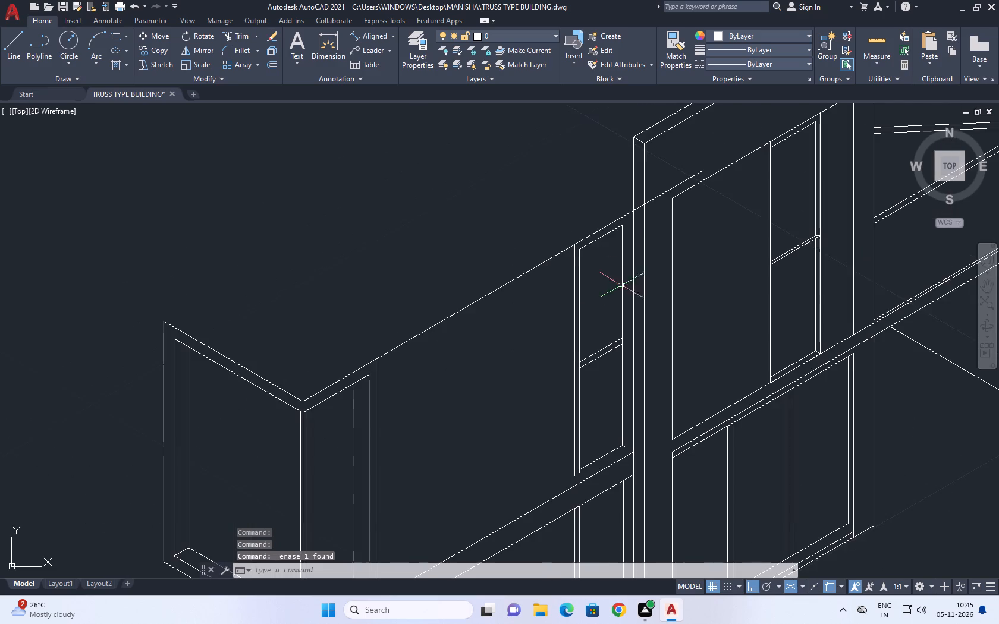
{"action": "middle_click_drag", "start_coordinate": [636, 338], "coordinate": [620, 248]}
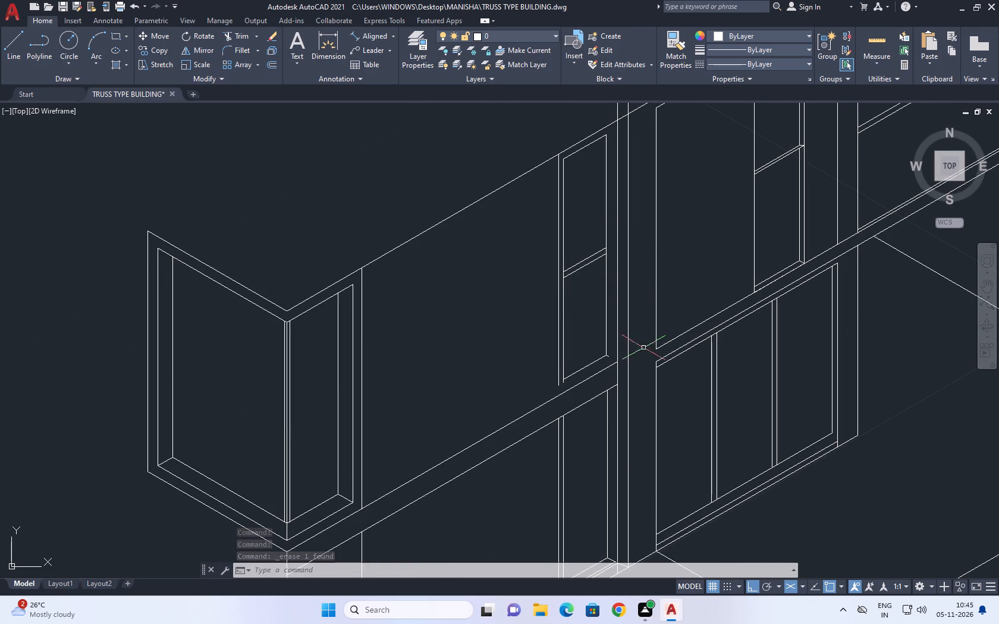
{"action": "scroll", "coordinate": [618, 346], "scroll_direction": "up", "scroll_amount": 2}
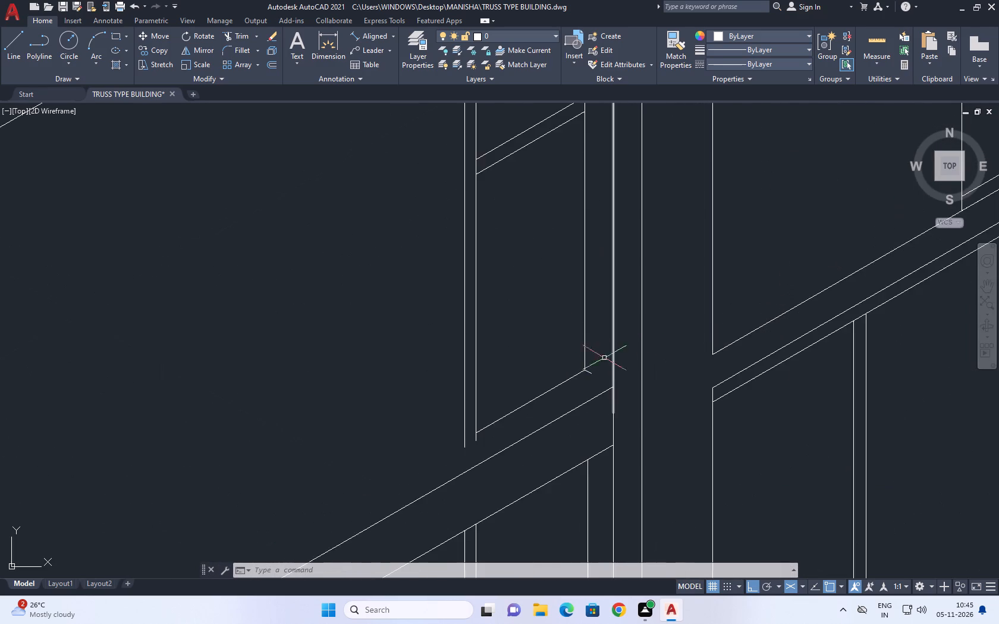
{"action": "scroll", "coordinate": [570, 380], "scroll_direction": "up", "scroll_amount": 2}
{"action": "left_click", "coordinate": [680, 375]}
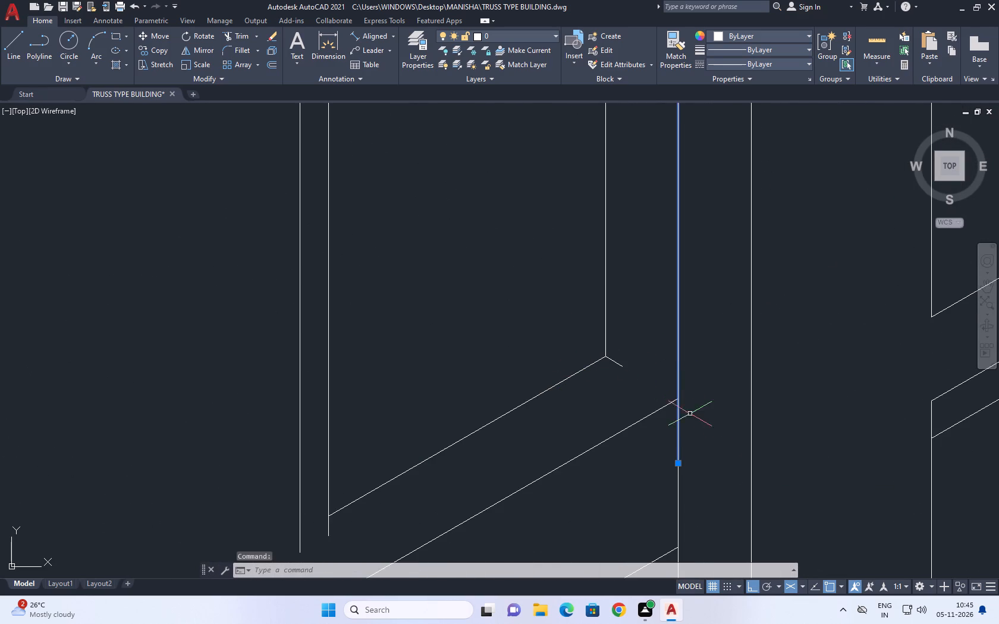
{"action": "left_click", "coordinate": [678, 465]}
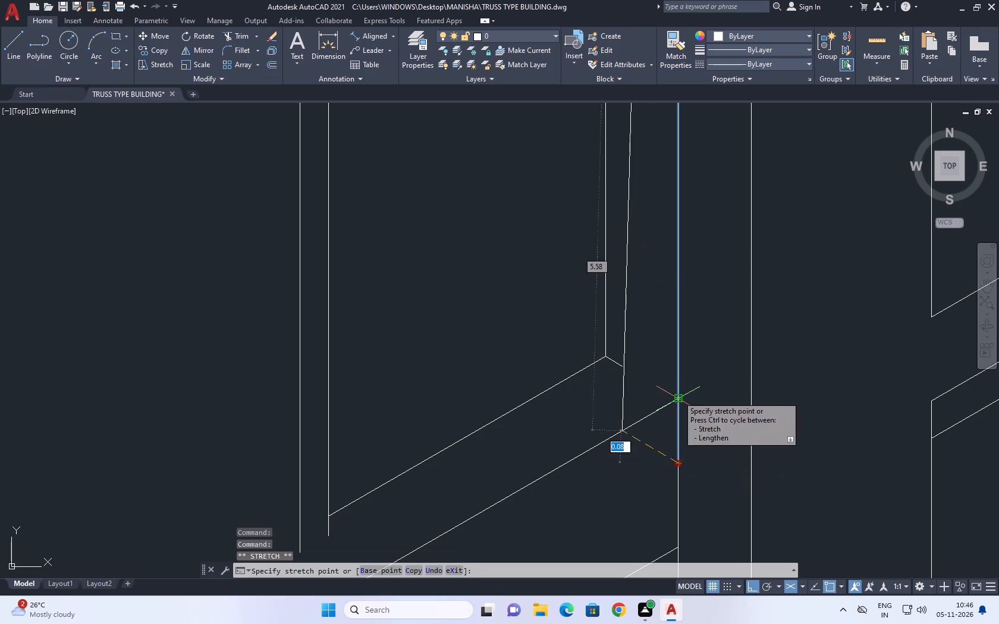
{"action": "left_click", "coordinate": [678, 396]}
{"action": "left_click", "coordinate": [687, 452]}
{"action": "left_click_drag", "start_coordinate": [671, 468], "coordinate": [671, 474]}
{"action": "left_click", "coordinate": [678, 463]}
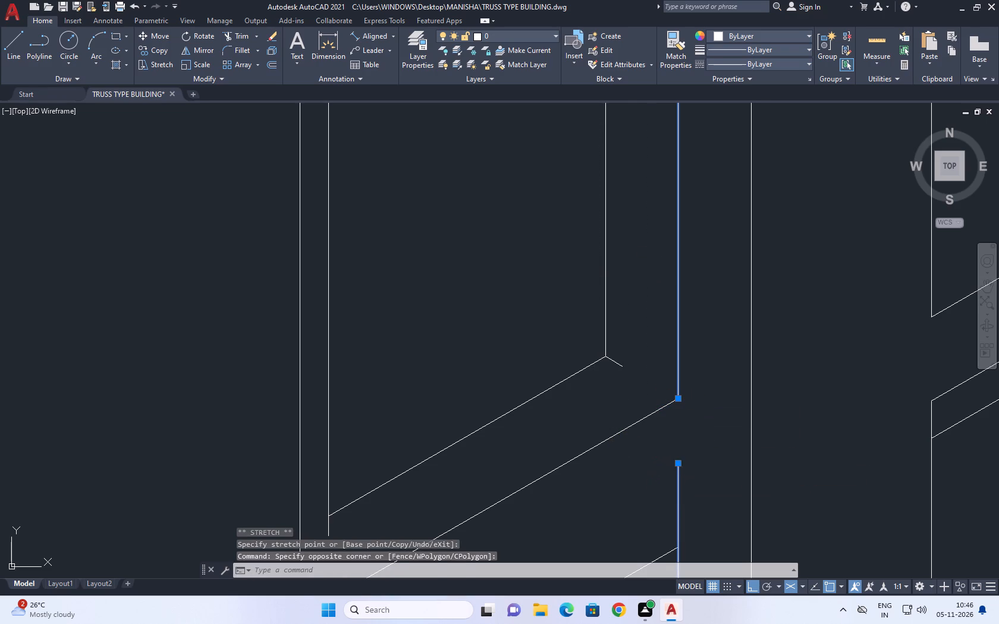
{"action": "left_click", "coordinate": [678, 398]}
{"action": "right_click", "coordinate": [708, 304]}
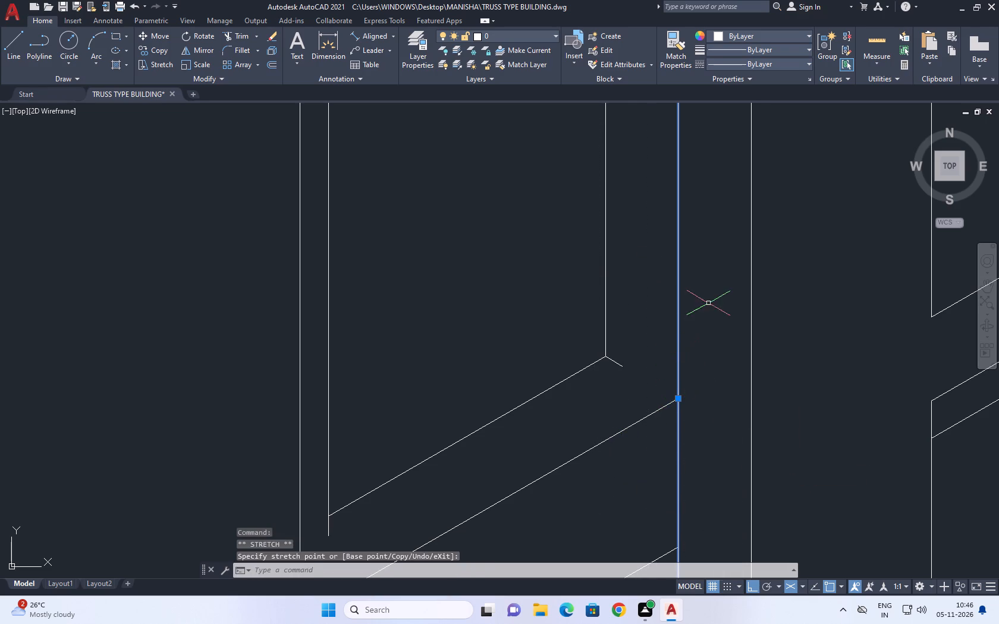
{"action": "left_click", "coordinate": [768, 485]}
Stretch the short reveal line at the narrow window's inner bottom corner to the intersection of the tall wall's edge and floor band's upper line.
{"action": "scroll", "coordinate": [606, 354], "scroll_direction": "up", "scroll_amount": 2}
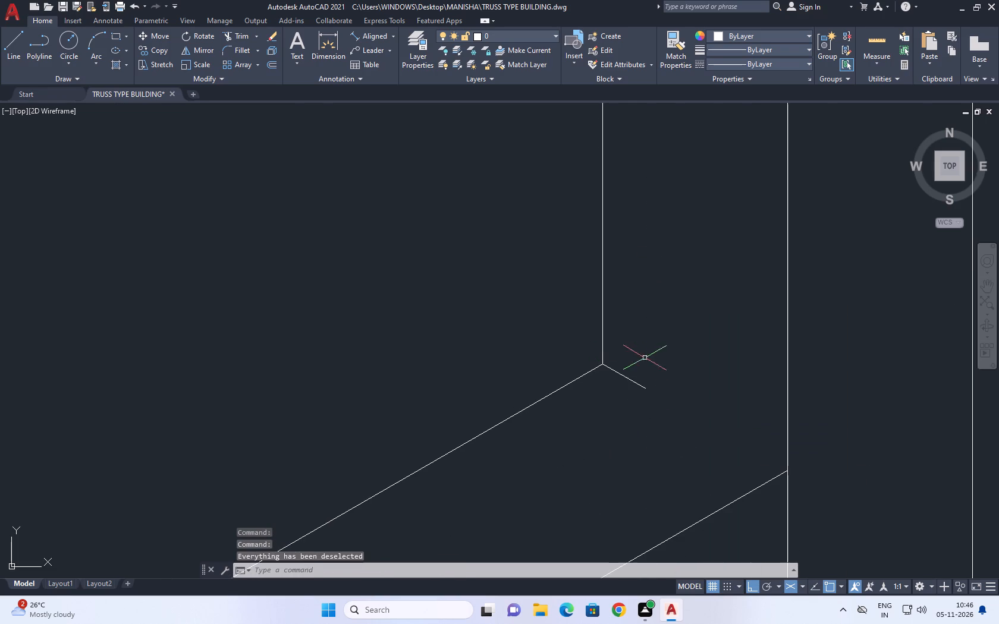
{"action": "left_click", "coordinate": [646, 358]}
{"action": "left_click", "coordinate": [620, 426]}
{"action": "left_click", "coordinate": [645, 387]}
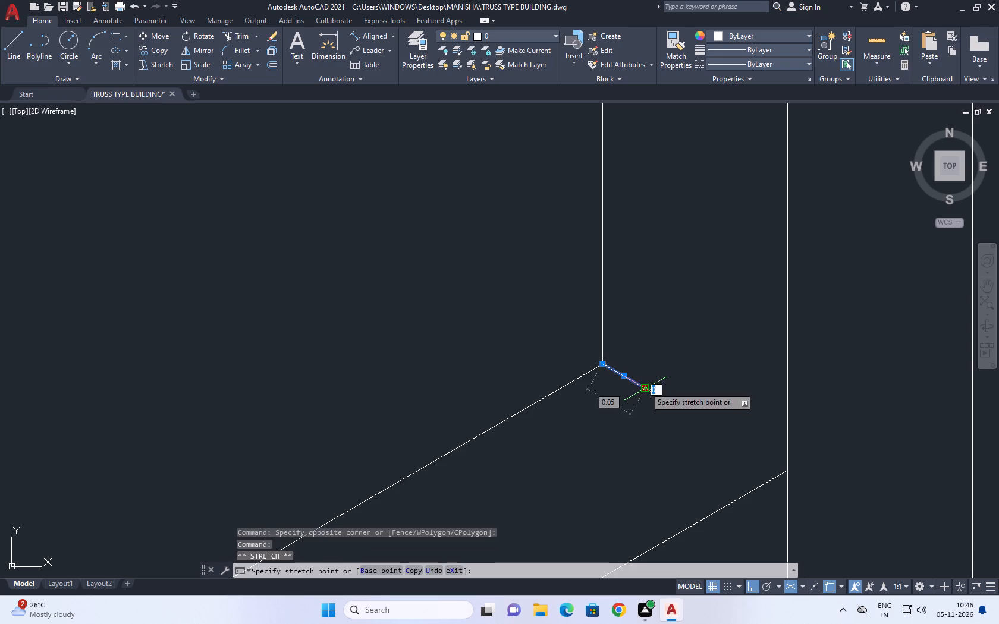
{"action": "left_click", "coordinate": [783, 469]}
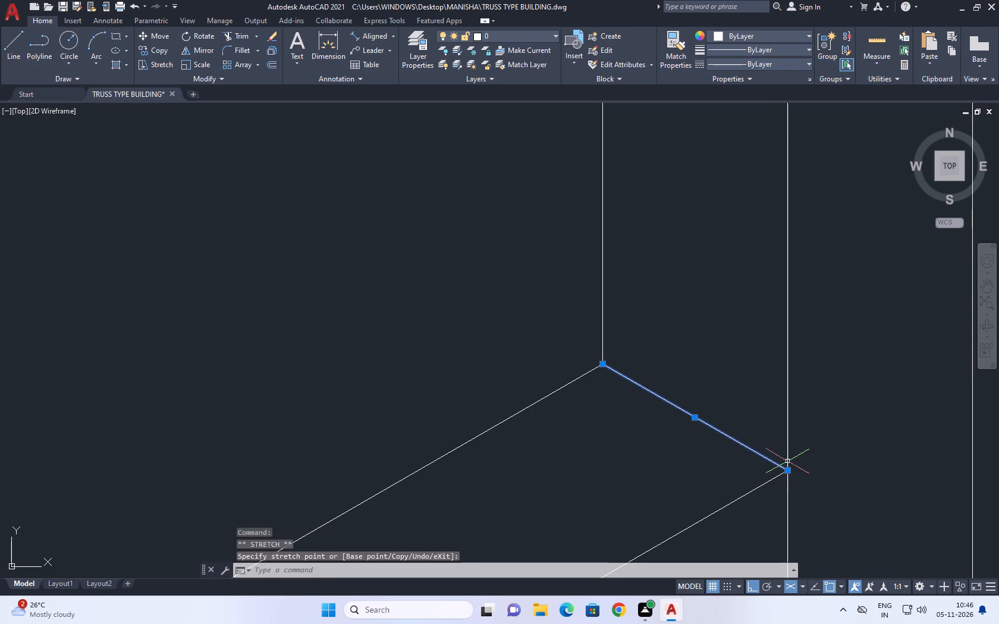
Extend the narrow window's outer and inner vertical lines, on the side away from the tall wall, down to the floor band's upper line.
{"action": "right_click", "coordinate": [716, 361]}
{"action": "left_click", "coordinate": [773, 270]}
{"action": "scroll", "coordinate": [772, 270], "scroll_direction": "down", "scroll_amount": 3}
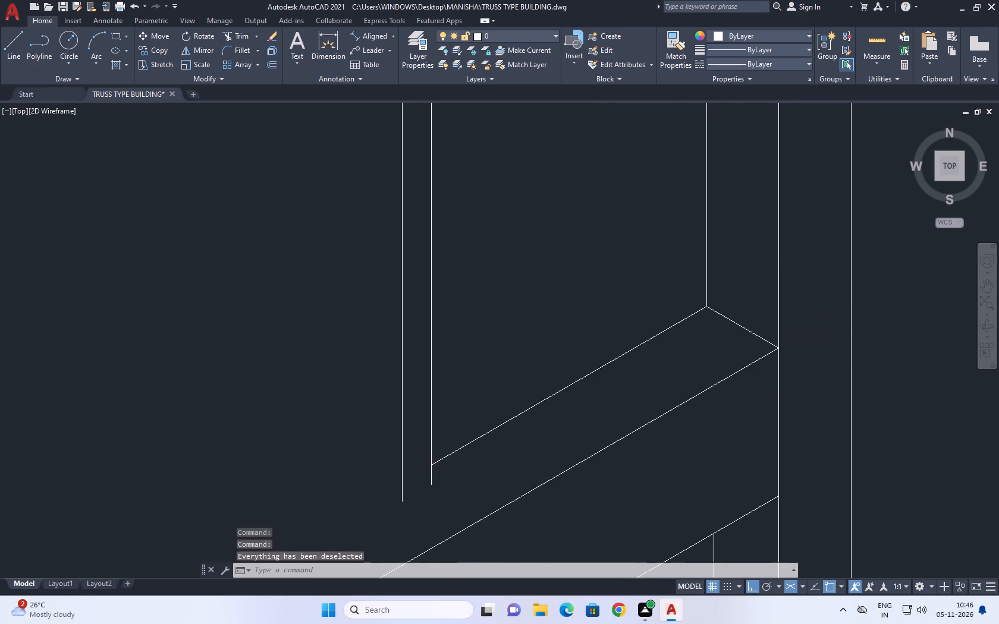
{"action": "middle_click_drag", "start_coordinate": [535, 417], "coordinate": [551, 436]}
{"action": "key", "text": "e"}
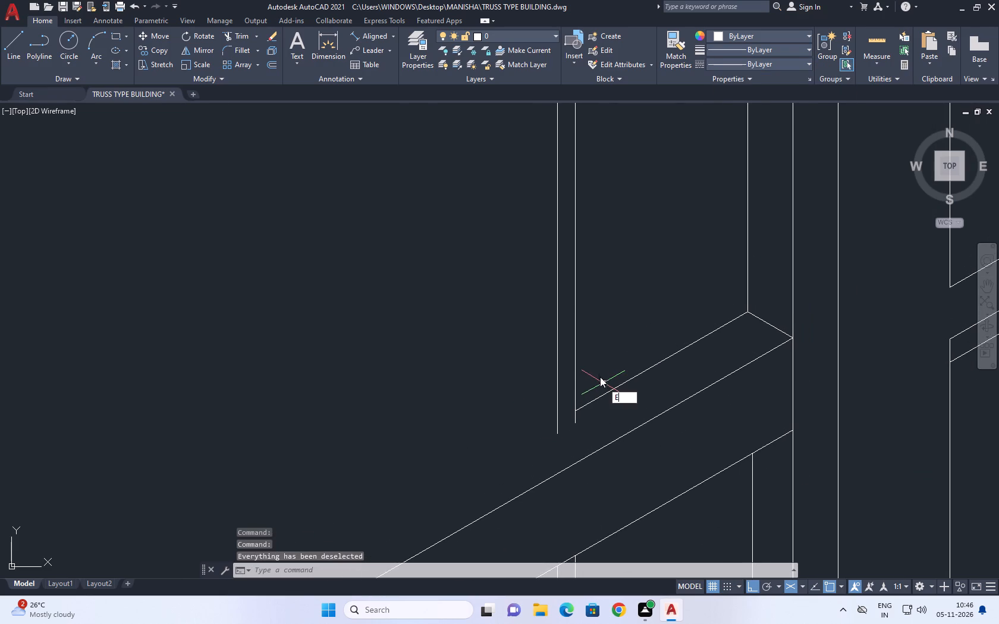
{"action": "key", "text": "x"}
{"action": "key", "text": "space"}
{"action": "left_click_drag", "start_coordinate": [589, 357], "coordinate": [575, 364]}
{"action": "left_click", "coordinate": [519, 396]}
{"action": "left_click", "coordinate": [555, 408]}
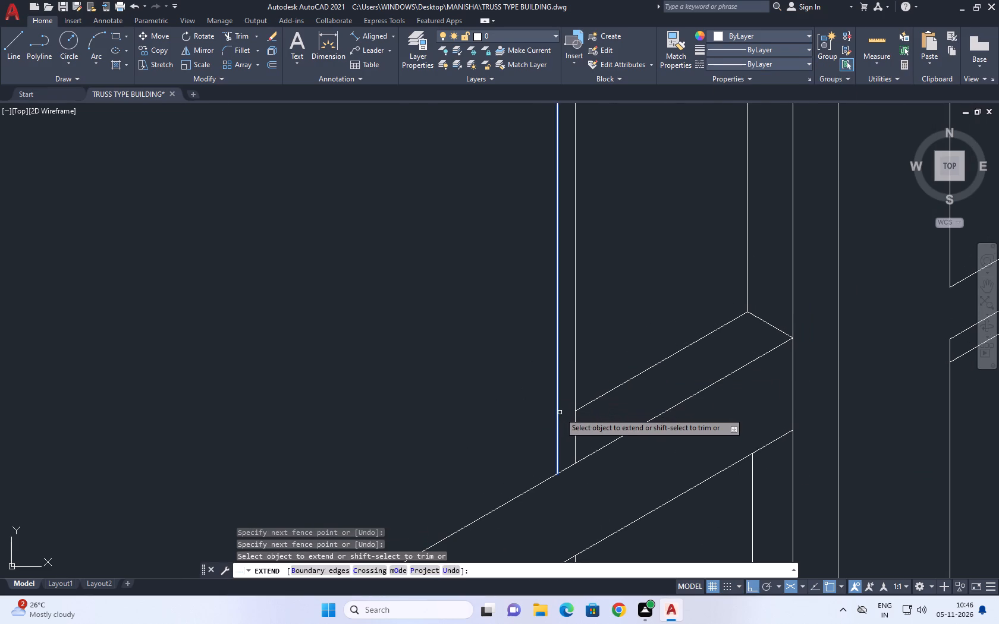
{"action": "left_click", "coordinate": [560, 412]}
{"action": "left_click", "coordinate": [541, 428]}
{"action": "right_click", "coordinate": [529, 401]}
{"action": "left_click", "coordinate": [556, 418]}
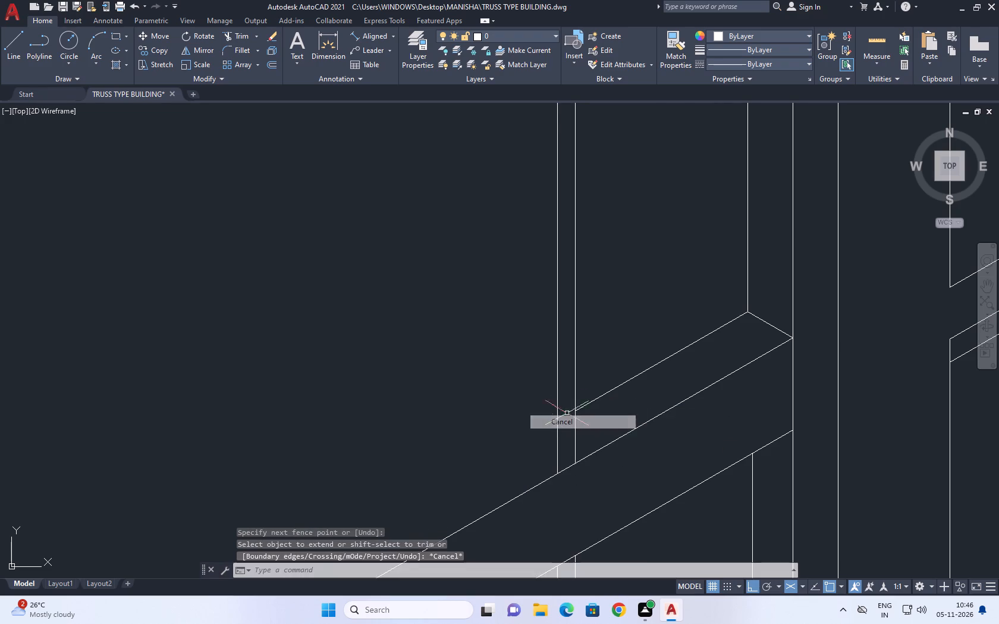
Trim the narrow window's inner vertical line below the inner bottom line.
{"action": "scroll", "coordinate": [576, 398], "scroll_direction": "down", "scroll_amount": 2}
{"action": "middle_click_drag", "start_coordinate": [600, 370], "coordinate": [628, 439]}
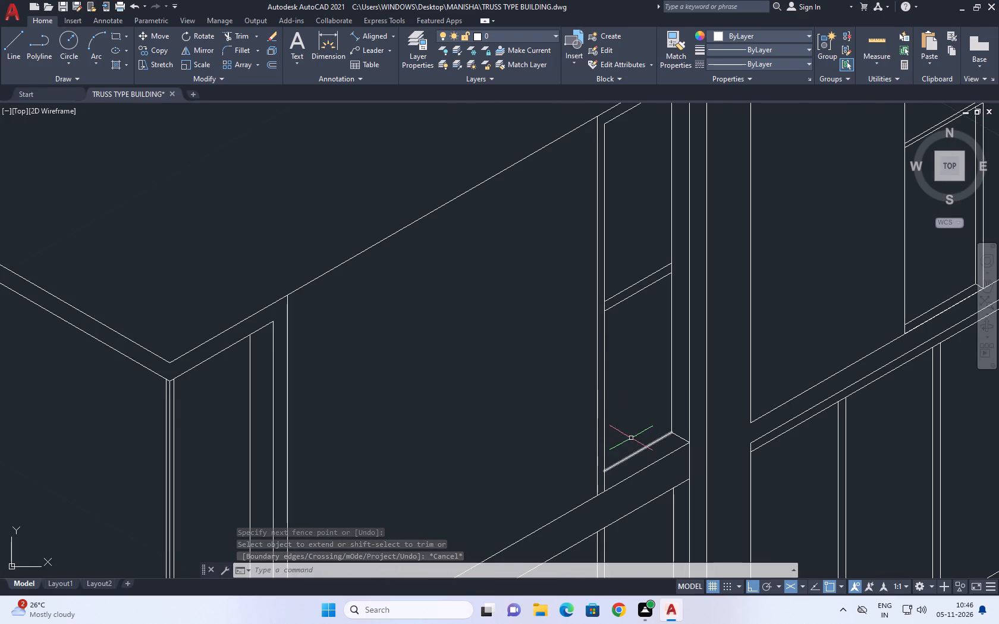
{"action": "middle_click_drag", "start_coordinate": [629, 399], "coordinate": [595, 498]}
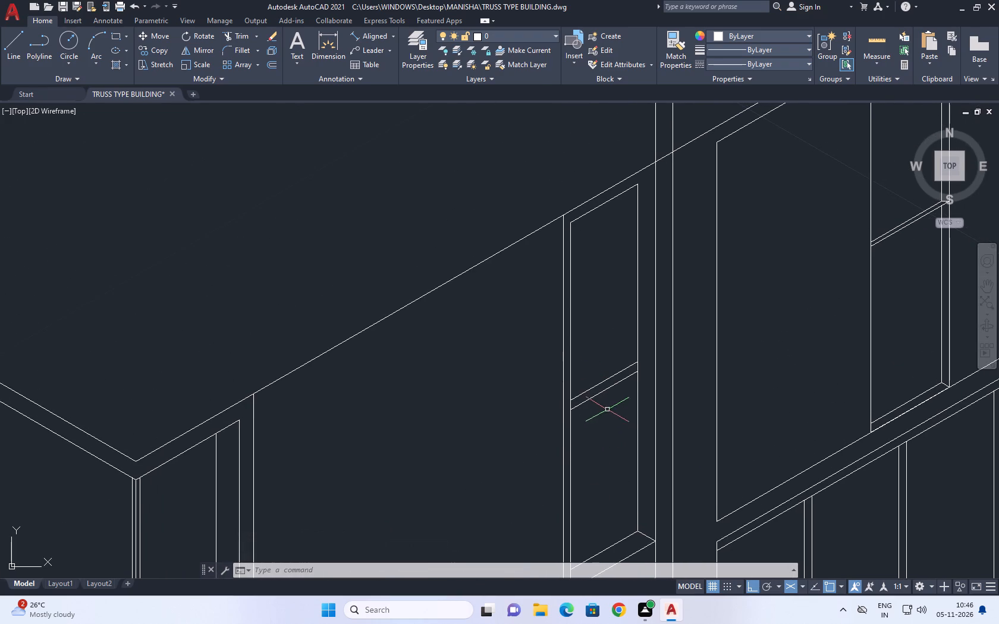
{"action": "middle_click_drag", "start_coordinate": [609, 414], "coordinate": [596, 350]}
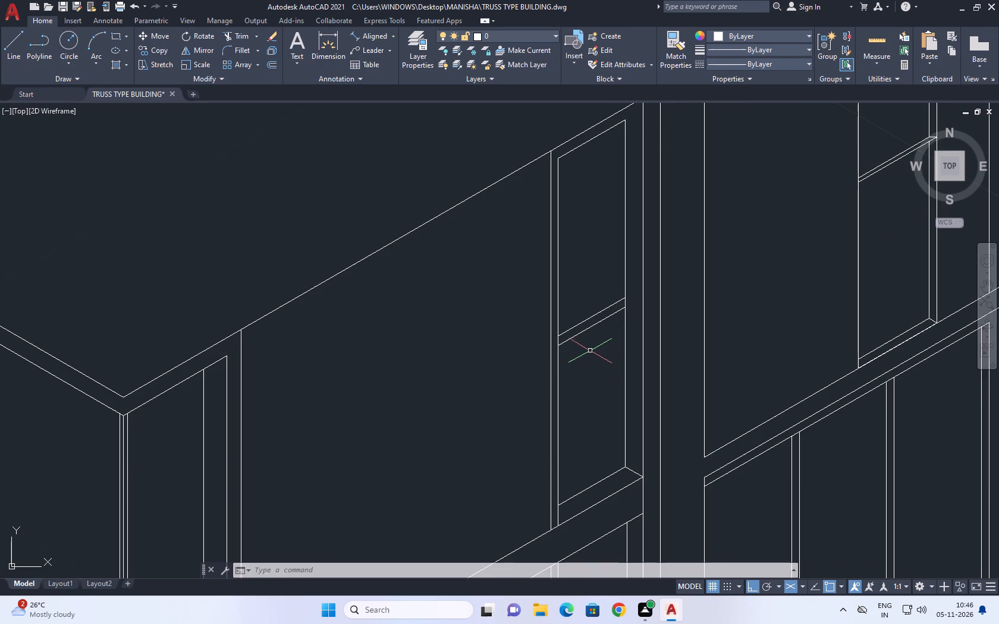
{"action": "middle_click_drag", "start_coordinate": [599, 289], "coordinate": [600, 283]}
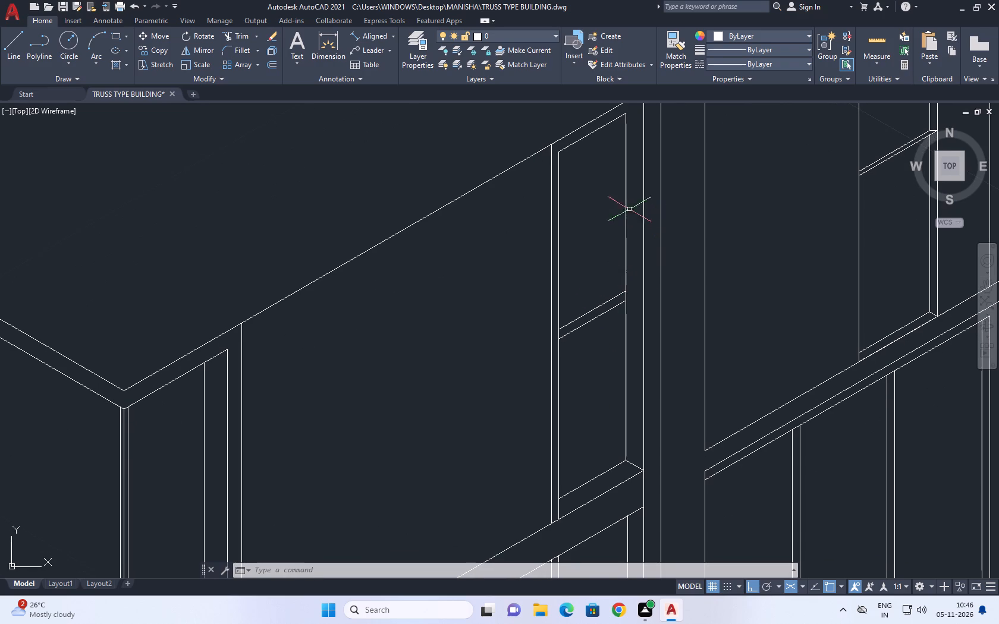
{"action": "left_click", "coordinate": [237, 34]}
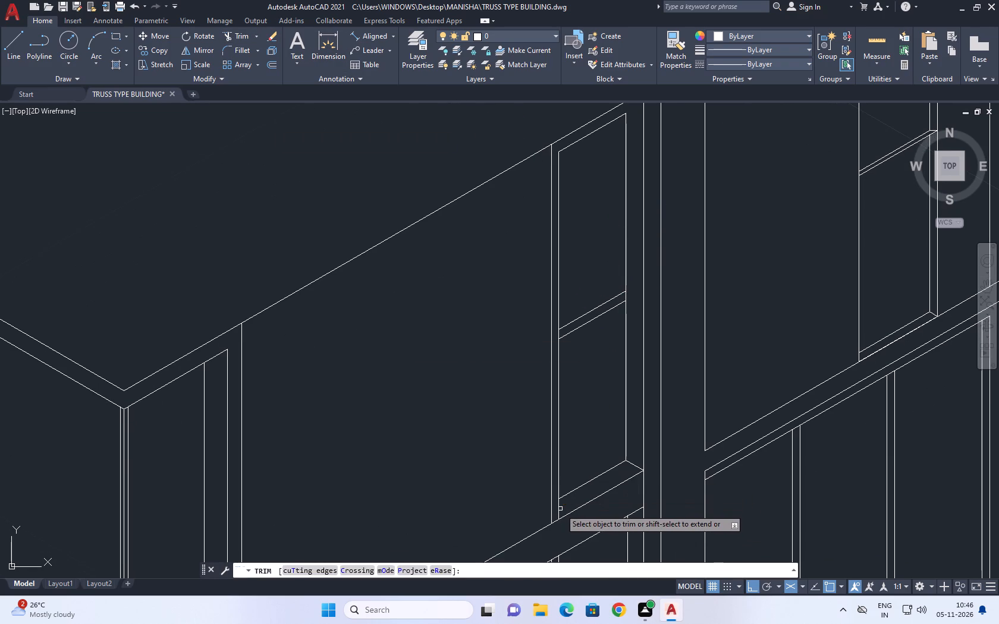
{"action": "left_click", "coordinate": [560, 509]}
{"action": "left_click", "coordinate": [556, 505]}
{"action": "right_click", "coordinate": [510, 442]}
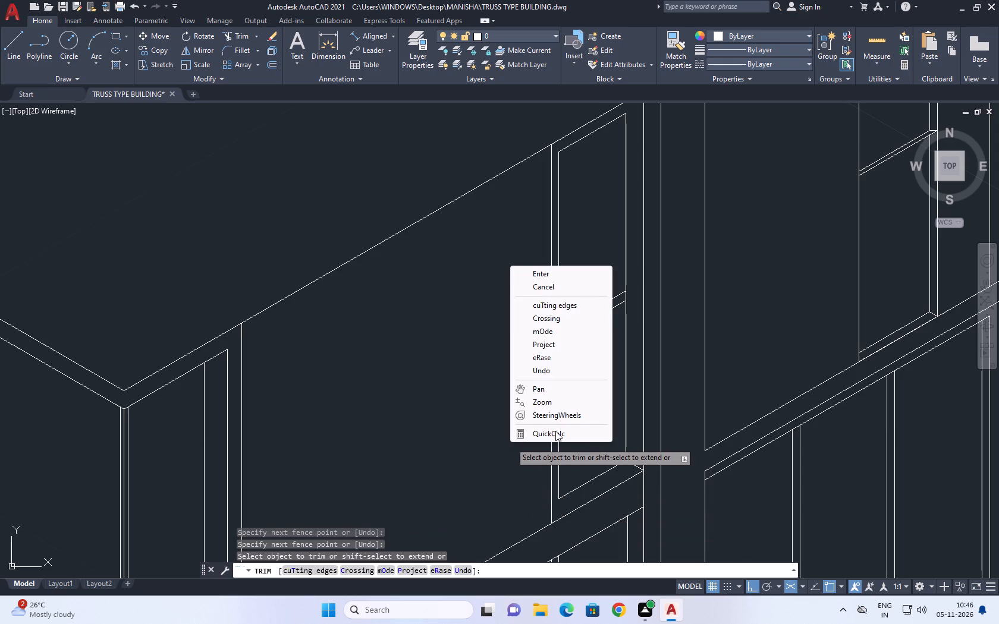
{"action": "left_click", "coordinate": [560, 285]}
Trim the long 30° top line where it runs past the tall wall's outer edge above the narrow window.
{"action": "scroll", "coordinate": [600, 415], "scroll_direction": "down", "scroll_amount": 1}
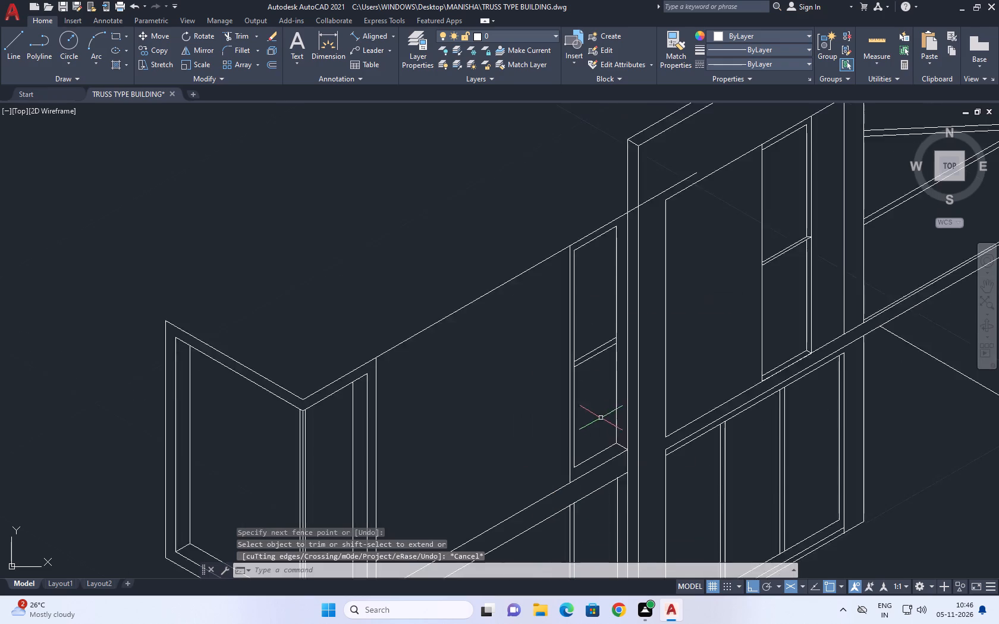
{"action": "scroll", "coordinate": [601, 418], "scroll_direction": "down", "scroll_amount": 1}
{"action": "middle_click_drag", "start_coordinate": [664, 392], "coordinate": [650, 398]}
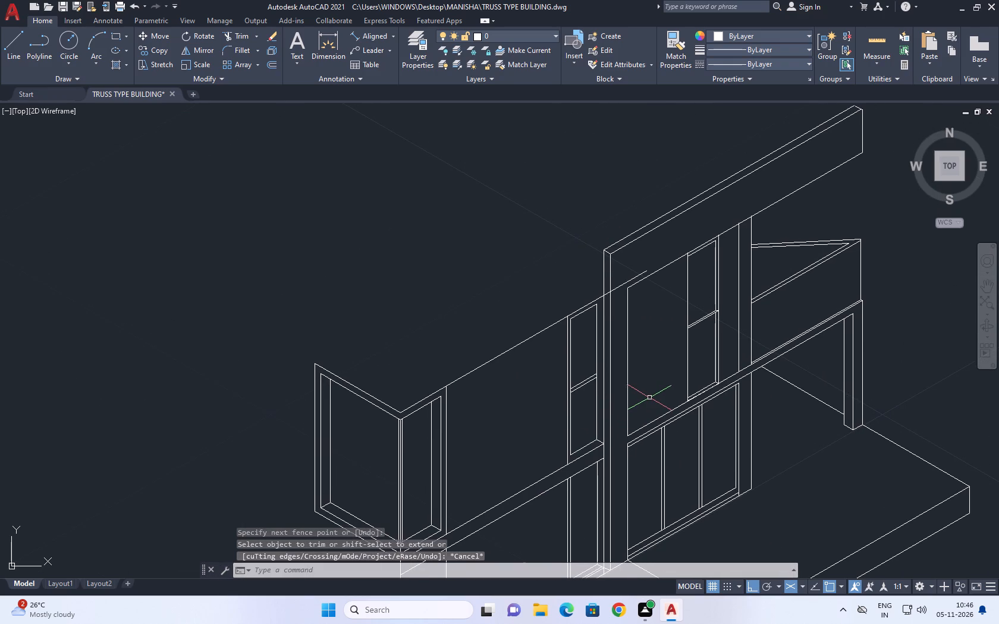
{"action": "middle_click_drag", "start_coordinate": [601, 378], "coordinate": [600, 330]}
{"action": "middle_click_drag", "start_coordinate": [599, 329], "coordinate": [599, 330]}
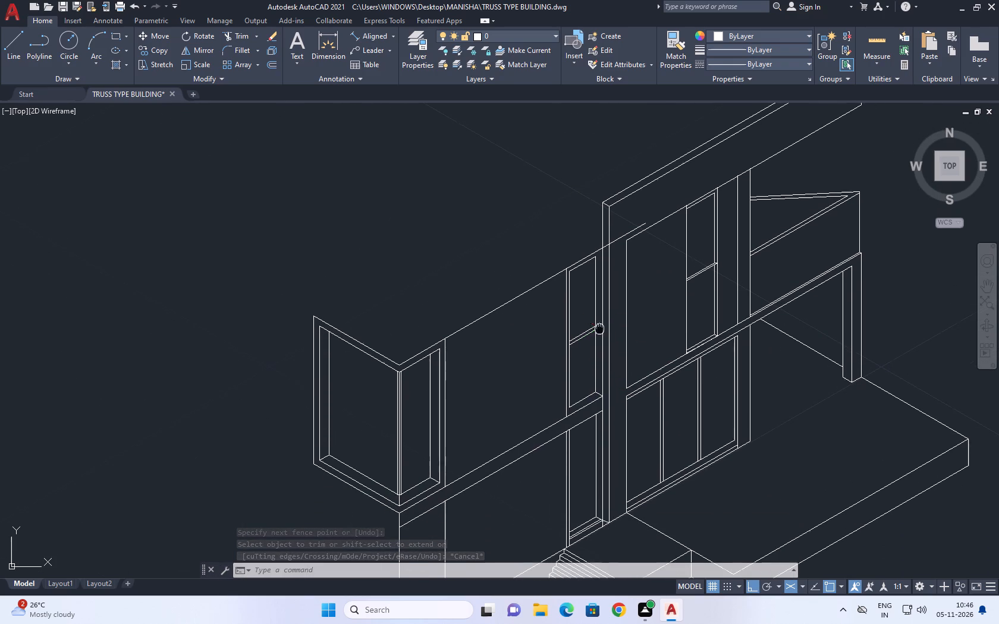
{"action": "middle_click_drag", "start_coordinate": [599, 330], "coordinate": [558, 389]}
{"action": "left_click", "coordinate": [247, 33]}
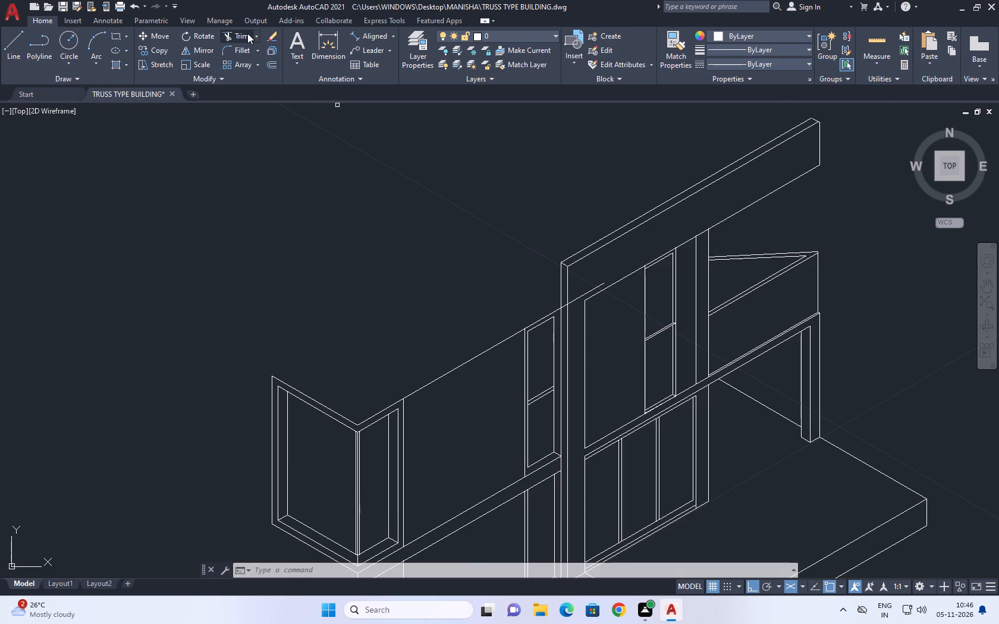
{"action": "middle_click_drag", "start_coordinate": [561, 304], "coordinate": [566, 357]}
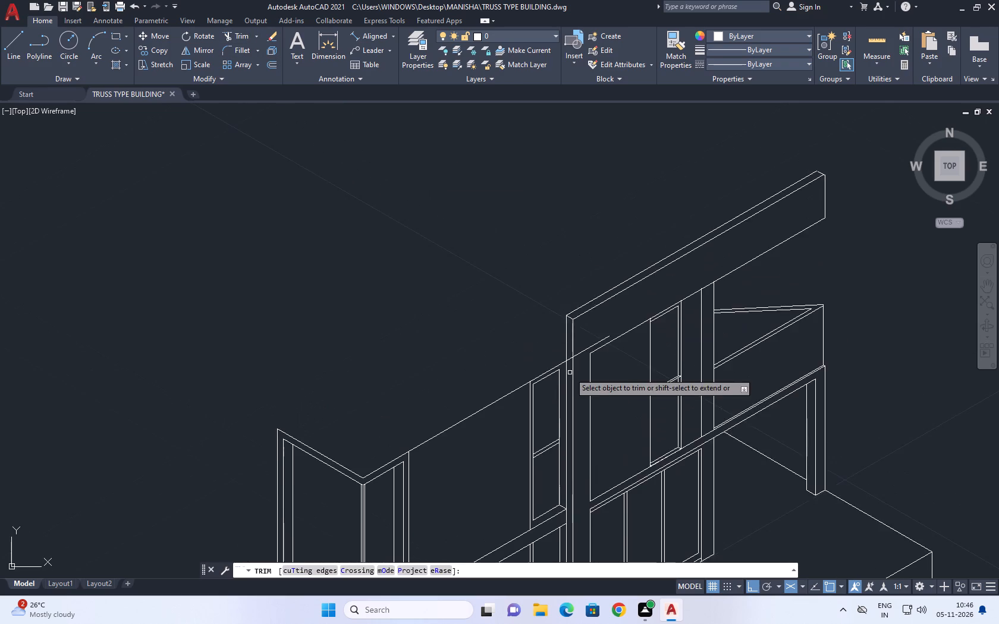
{"action": "scroll", "coordinate": [570, 364], "scroll_direction": "up", "scroll_amount": 2}
{"action": "left_click", "coordinate": [569, 348]}
{"action": "left_click", "coordinate": [568, 370]}
{"action": "left_click", "coordinate": [591, 341]}
{"action": "right_click", "coordinate": [618, 304]}
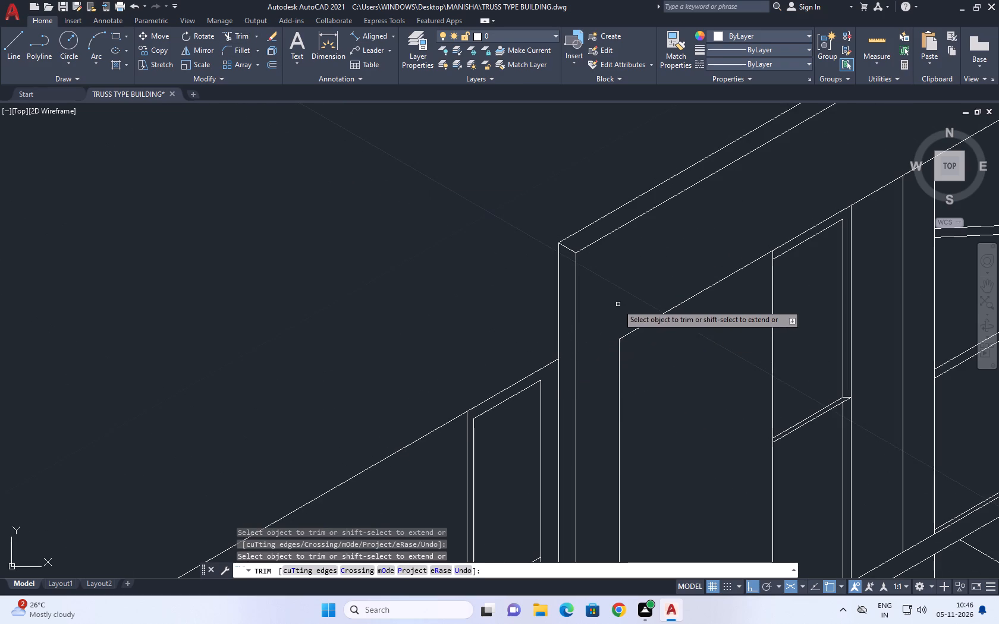
{"action": "left_click", "coordinate": [648, 320]}
Extend the floor band's upper and lower lines below the narrow window to the tall wall's inner vertical edge.
{"action": "scroll", "coordinate": [644, 316], "scroll_direction": "down", "scroll_amount": 1}
{"action": "middle_click_drag", "start_coordinate": [639, 364], "coordinate": [620, 250]}
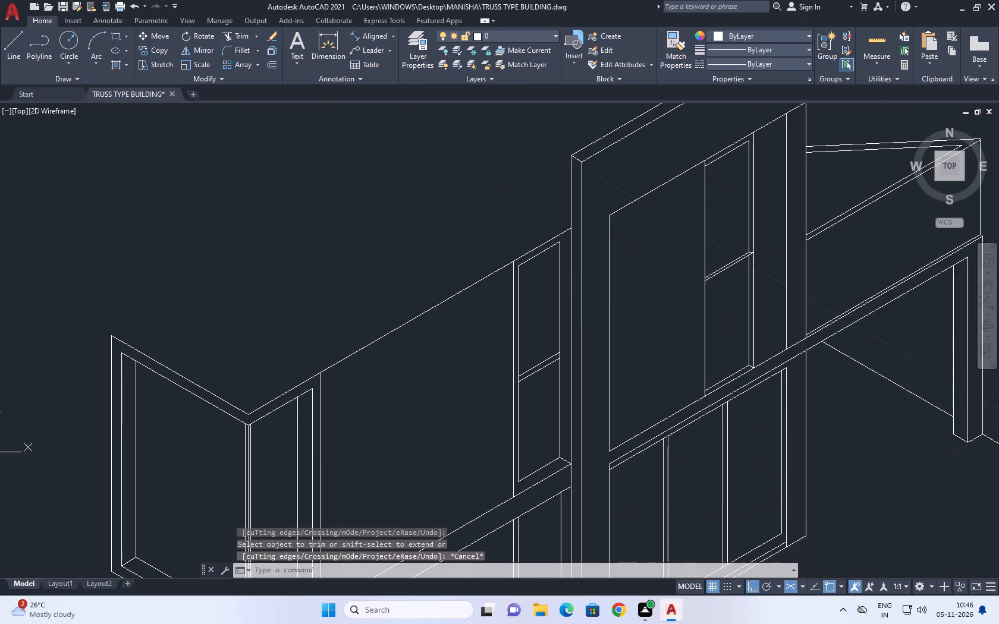
{"action": "middle_click_drag", "start_coordinate": [614, 385], "coordinate": [614, 377]}
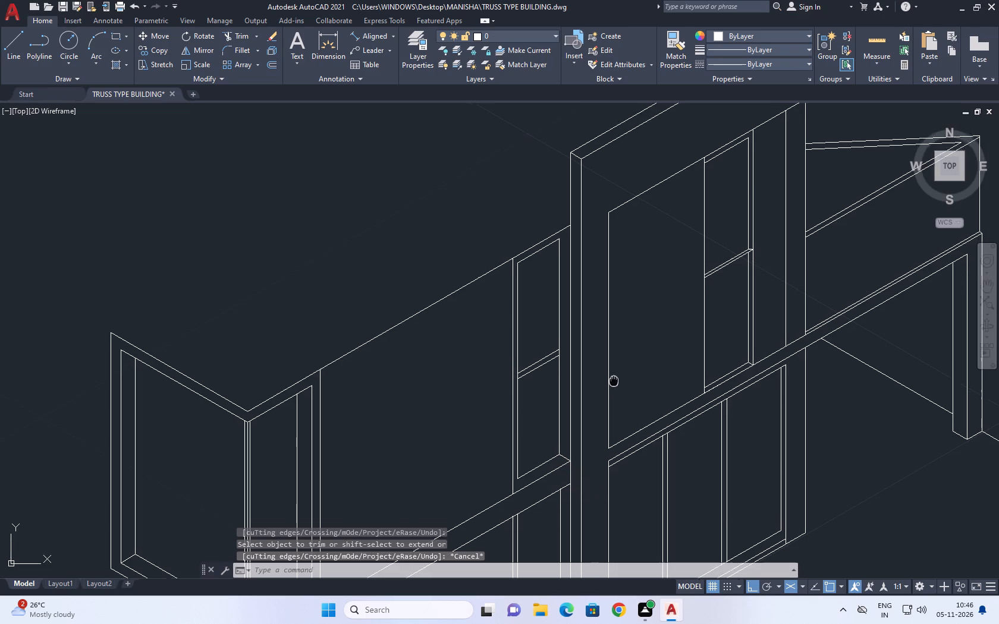
{"action": "middle_click_drag", "start_coordinate": [614, 377], "coordinate": [626, 345]}
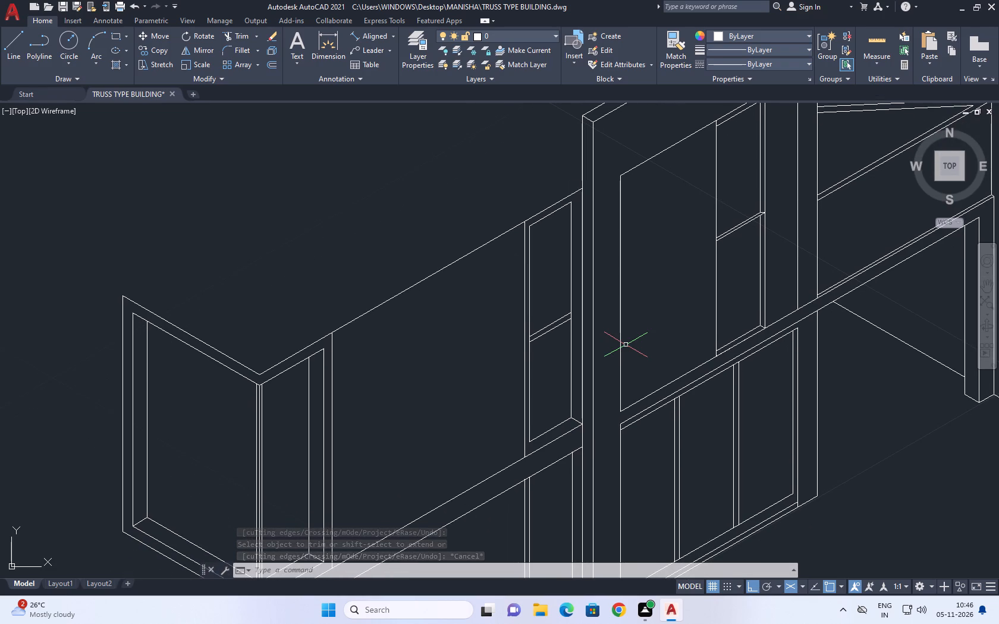
{"action": "type", "text": "EX"}
{"action": "key", "text": "space"}
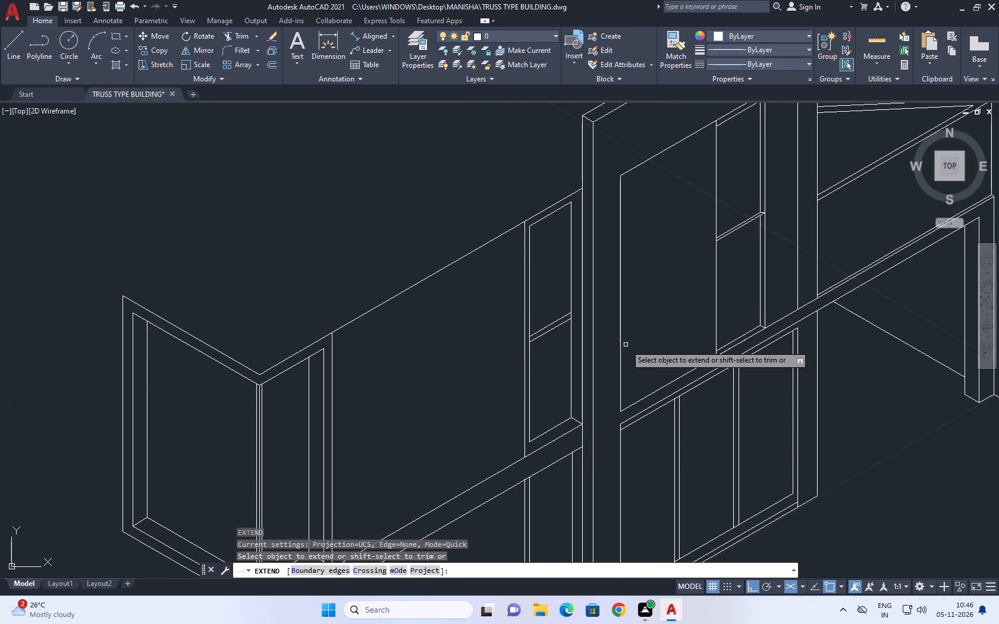
{"action": "left_click", "coordinate": [544, 458]}
{"action": "left_click", "coordinate": [548, 475]}
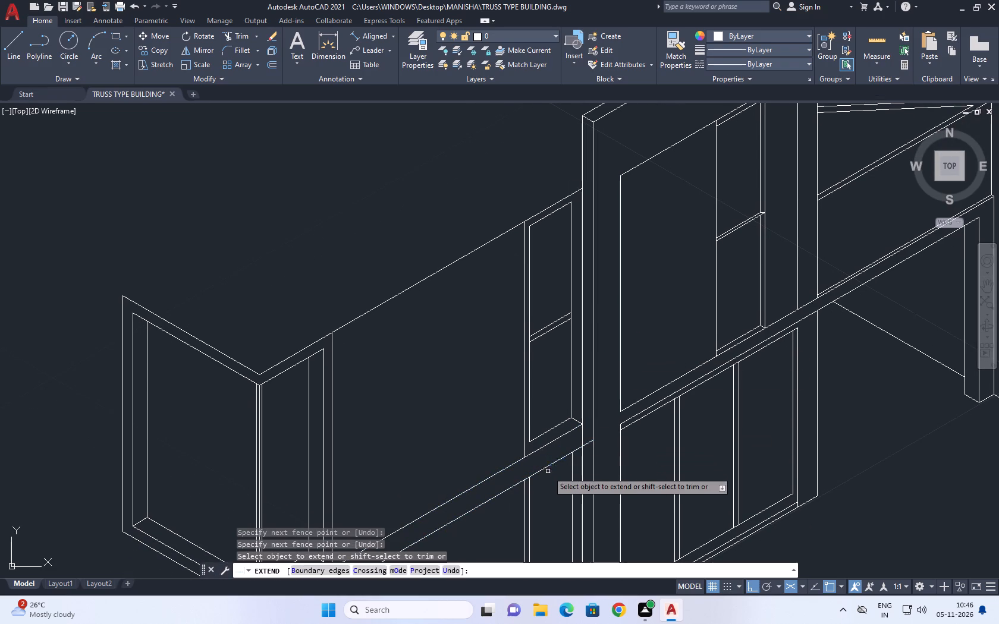
{"action": "left_click", "coordinate": [547, 446]}
{"action": "right_click", "coordinate": [431, 405]}
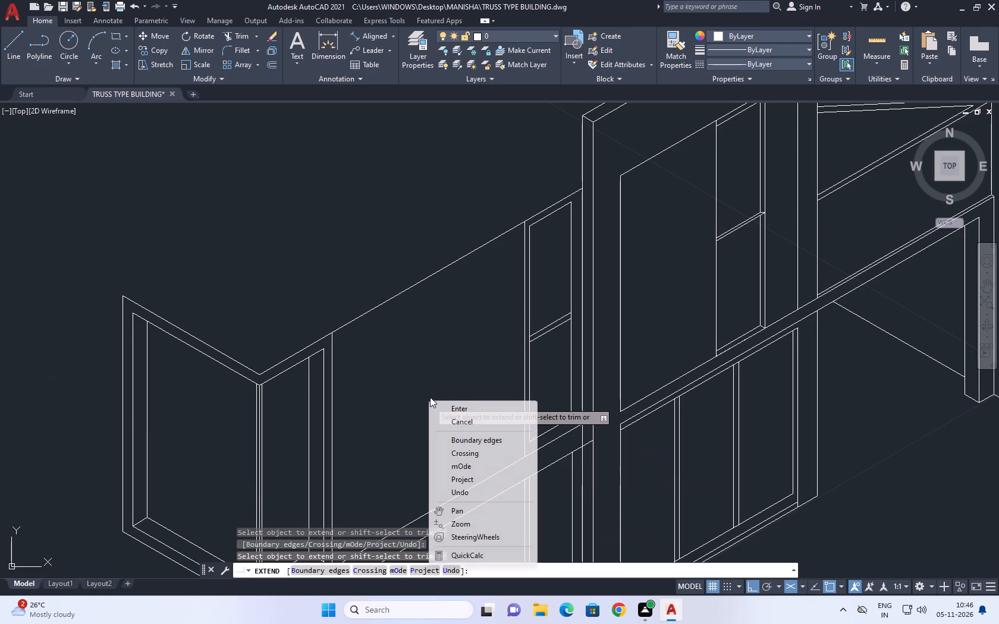
{"action": "left_click", "coordinate": [461, 415]}
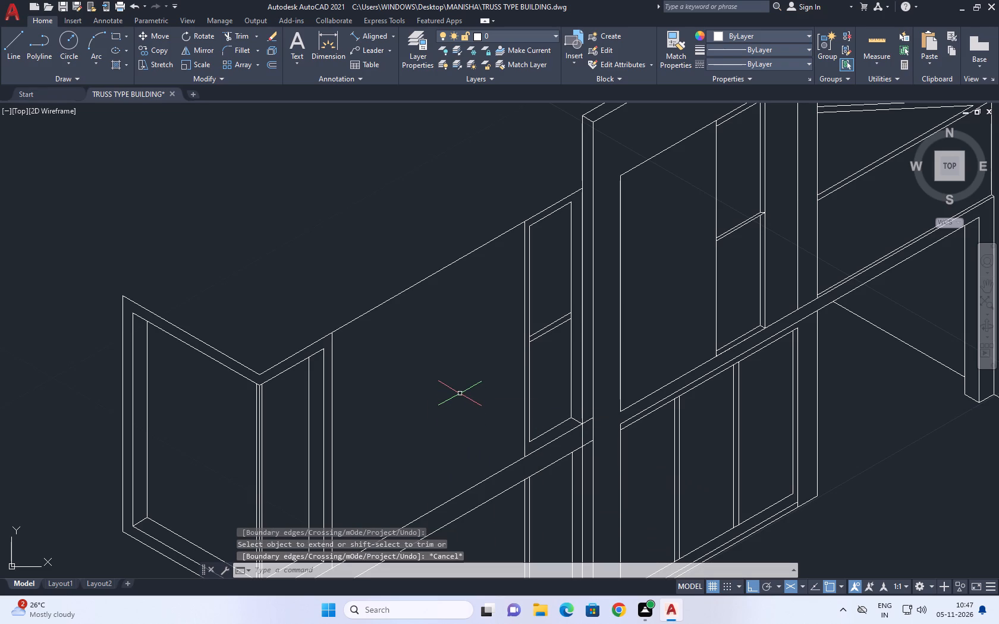
Examine the isometric view around the corner window, the tall wall and its sloping top beam.
{"action": "middle_click_drag", "start_coordinate": [614, 425], "coordinate": [655, 433]}
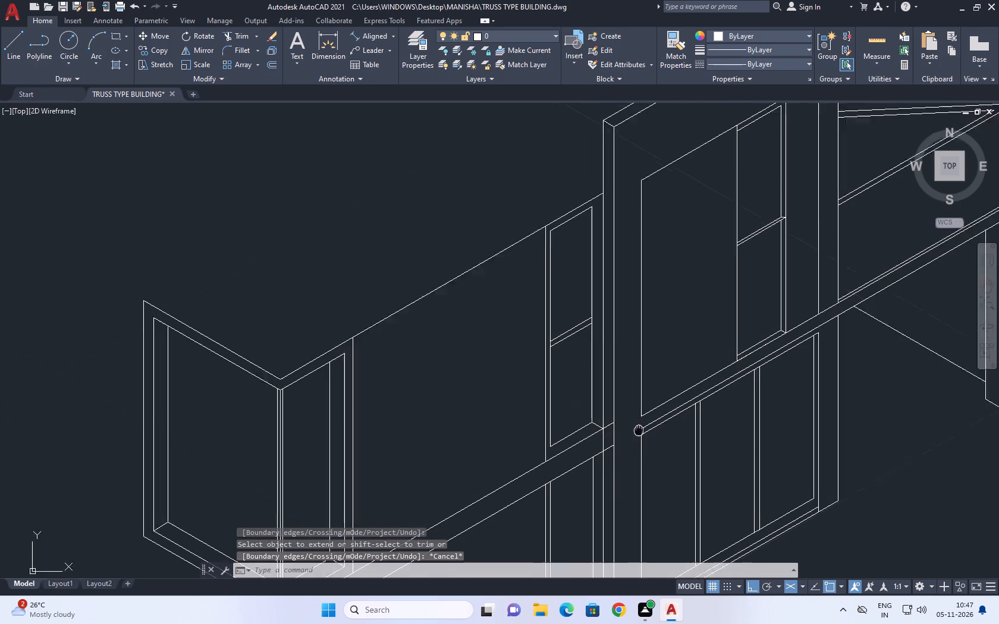
{"action": "middle_click_drag", "start_coordinate": [655, 433], "coordinate": [675, 433]}
{"action": "middle_click", "coordinate": [681, 440]}
{"action": "scroll", "coordinate": [710, 414], "scroll_direction": "down", "scroll_amount": 2}
{"action": "middle_click_drag", "start_coordinate": [825, 365], "coordinate": [786, 365]}
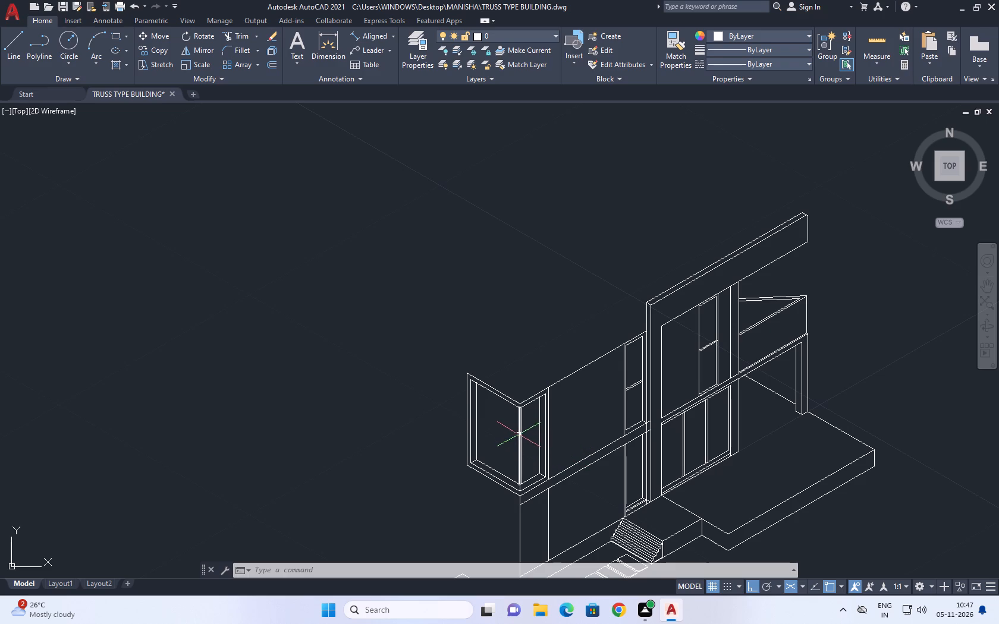
{"action": "middle_click_drag", "start_coordinate": [572, 398], "coordinate": [553, 396]}
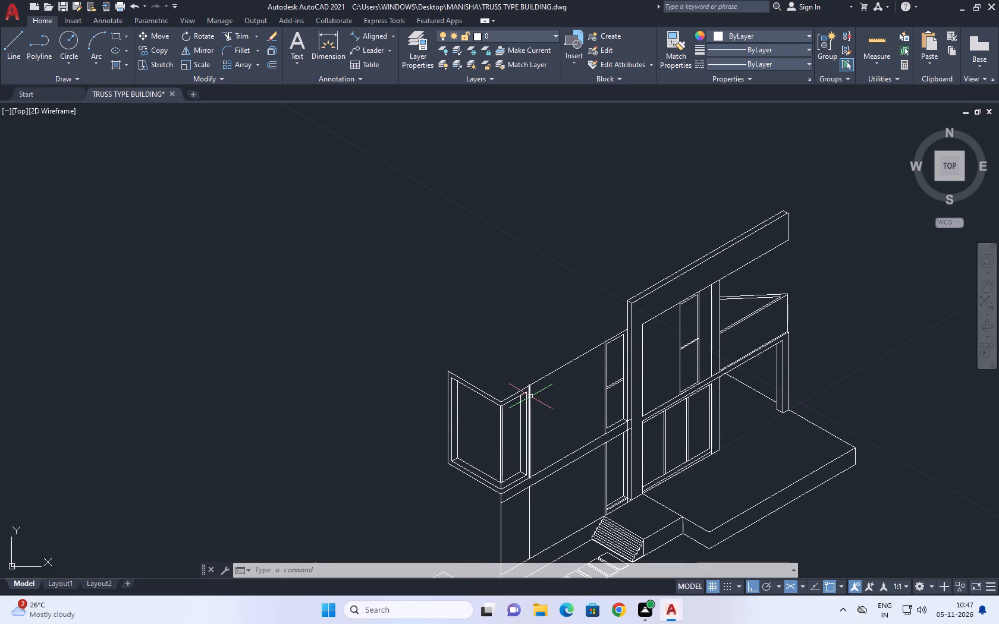
{"action": "middle_click_drag", "start_coordinate": [524, 392], "coordinate": [526, 409]}
{"action": "scroll", "coordinate": [523, 404], "scroll_direction": "up", "scroll_amount": 1}
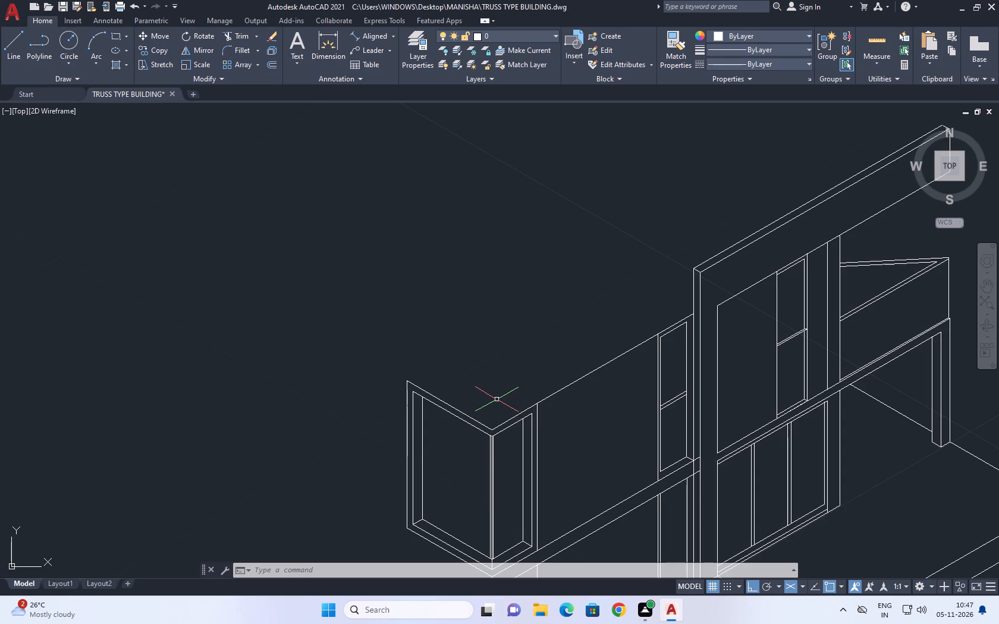
{"action": "middle_click_drag", "start_coordinate": [544, 417], "coordinate": [370, 451]}
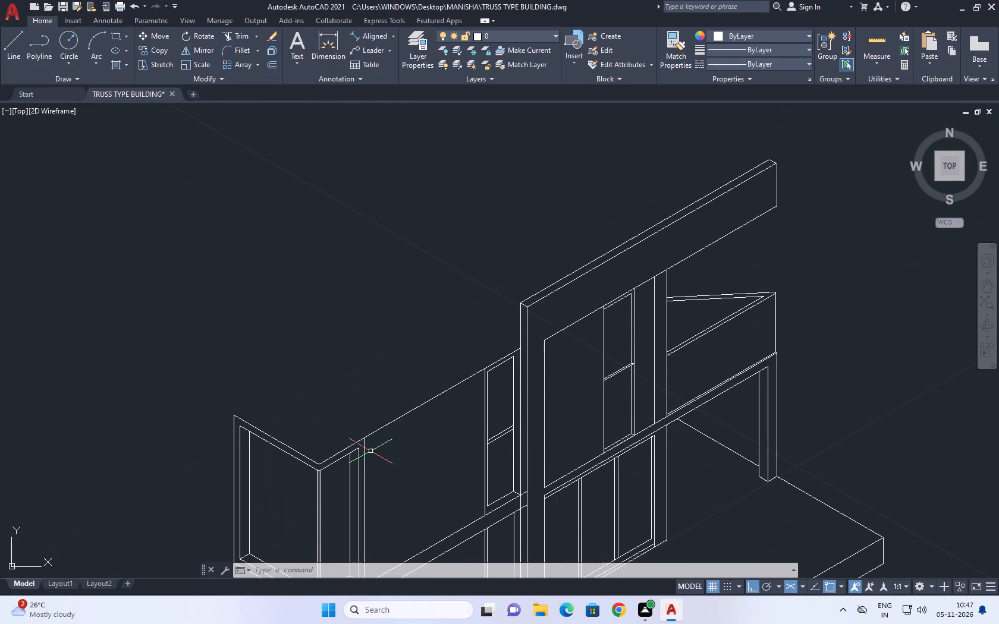
{"action": "middle_click_drag", "start_coordinate": [545, 485], "coordinate": [517, 465]}
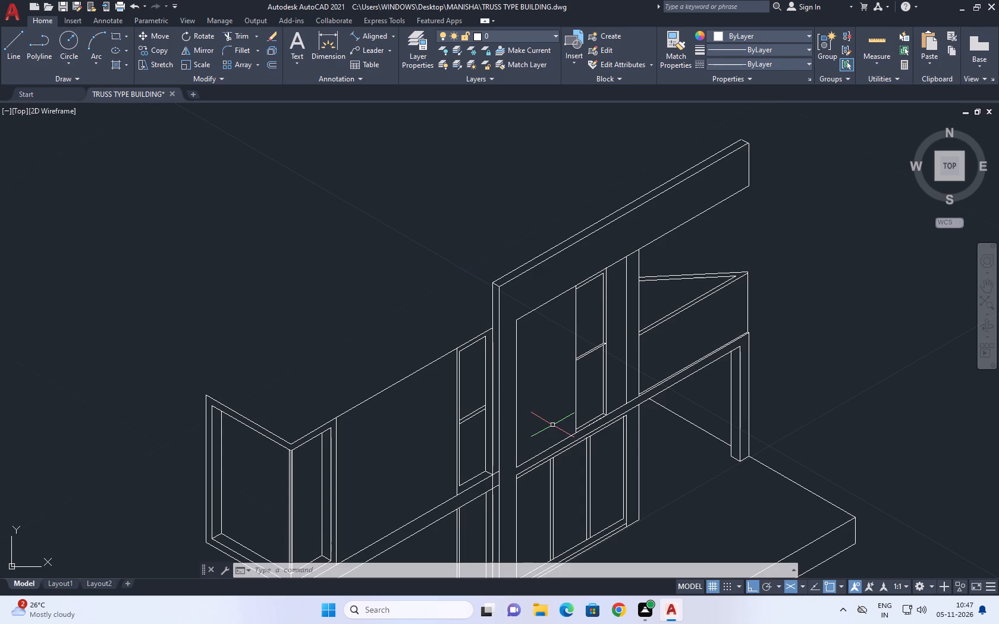
{"action": "middle_click_drag", "start_coordinate": [624, 503], "coordinate": [670, 623]}
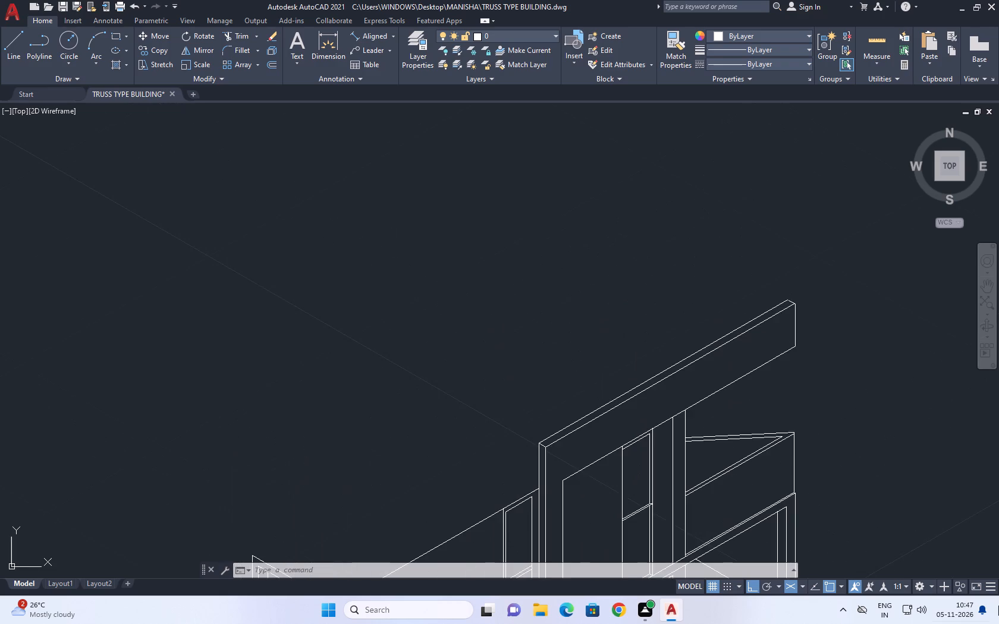
{"action": "scroll", "coordinate": [777, 343], "scroll_direction": "up", "scroll_amount": 1}
{"action": "middle_click_drag", "start_coordinate": [502, 415], "coordinate": [490, 430]}
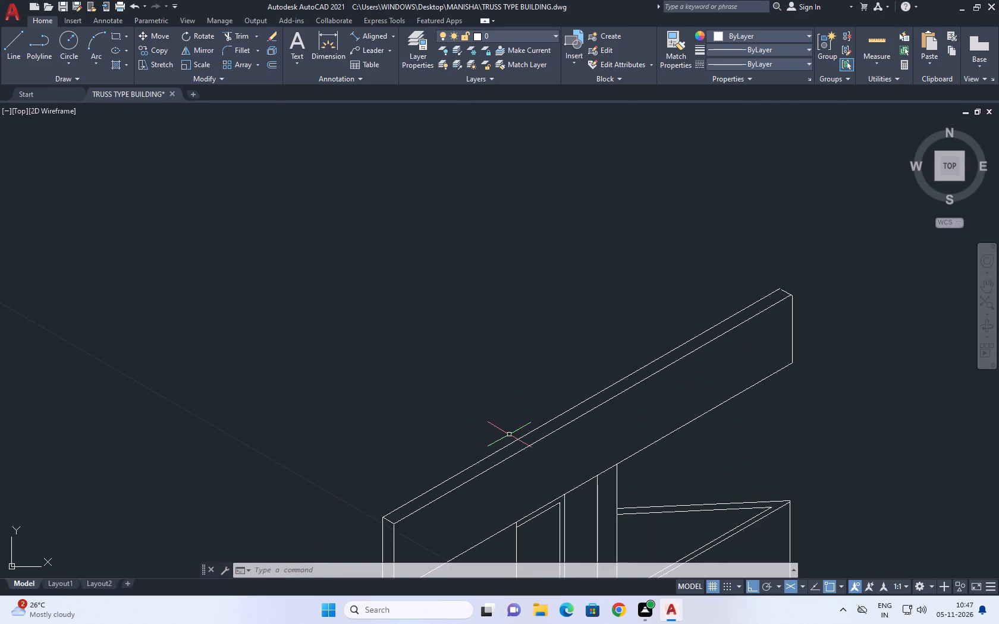
{"action": "middle_click_drag", "start_coordinate": [478, 442], "coordinate": [582, 346]}
{"action": "scroll", "coordinate": [551, 388], "scroll_direction": "down", "scroll_amount": 2}
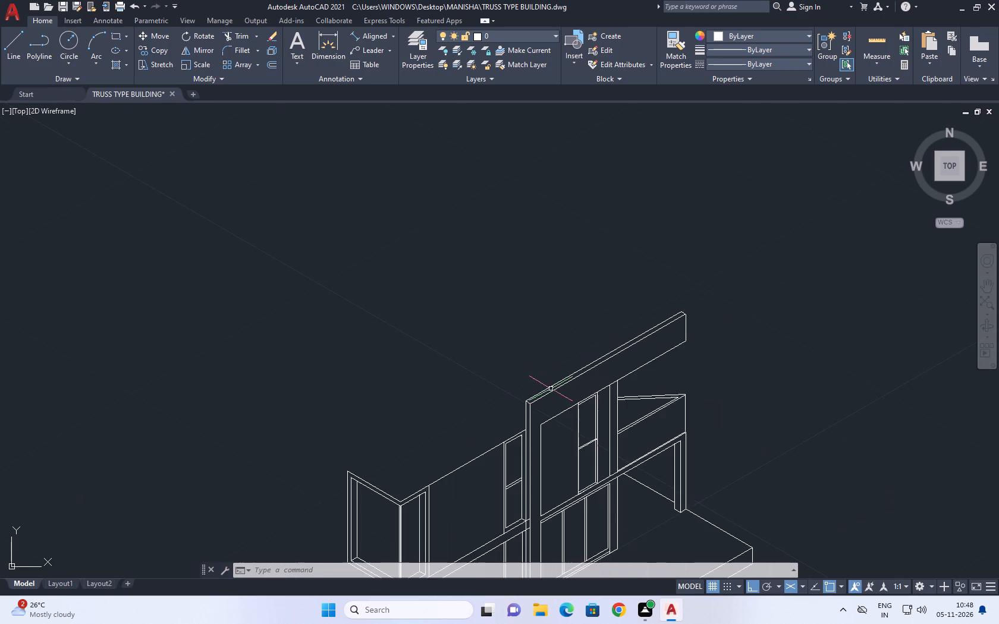
{"action": "middle_click_drag", "start_coordinate": [422, 468], "coordinate": [589, 376]}
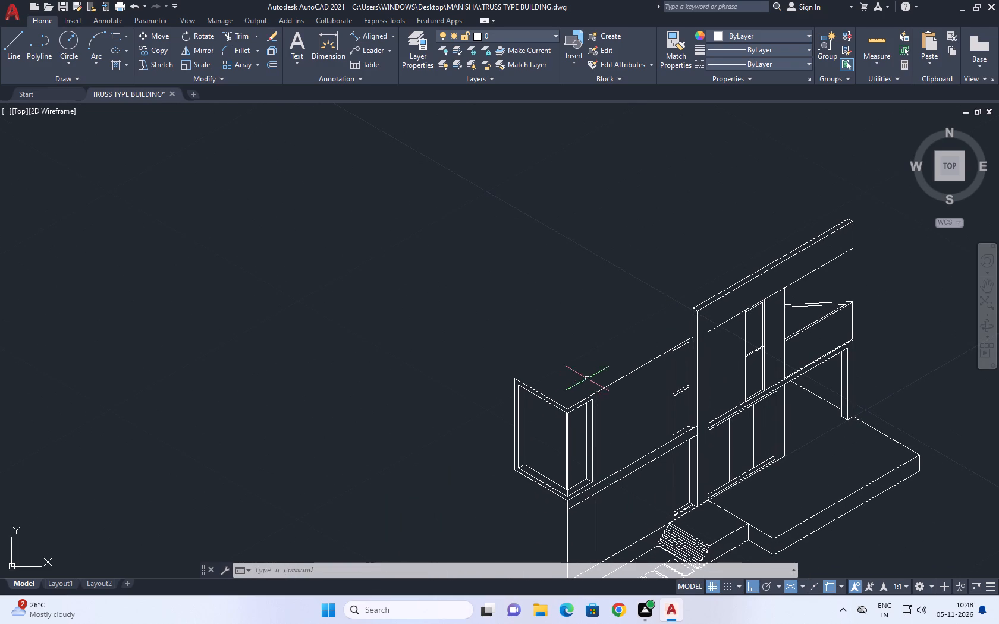
Draw a 210° line about 6 units long from the tall wall's top outer corner towards the corner window.
{"action": "middle_click_drag", "start_coordinate": [712, 311], "coordinate": [721, 329]}
{"action": "type", "text": "L"}
{"action": "key", "text": "space"}
{"action": "scroll", "coordinate": [705, 326], "scroll_direction": "up", "scroll_amount": 1}
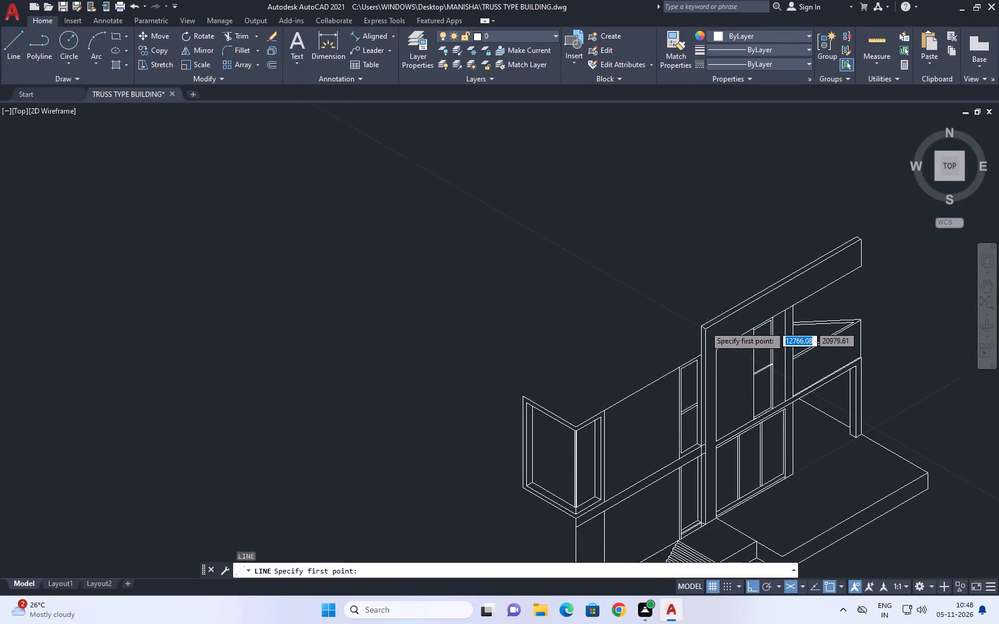
{"action": "scroll", "coordinate": [704, 326], "scroll_direction": "up", "scroll_amount": 2}
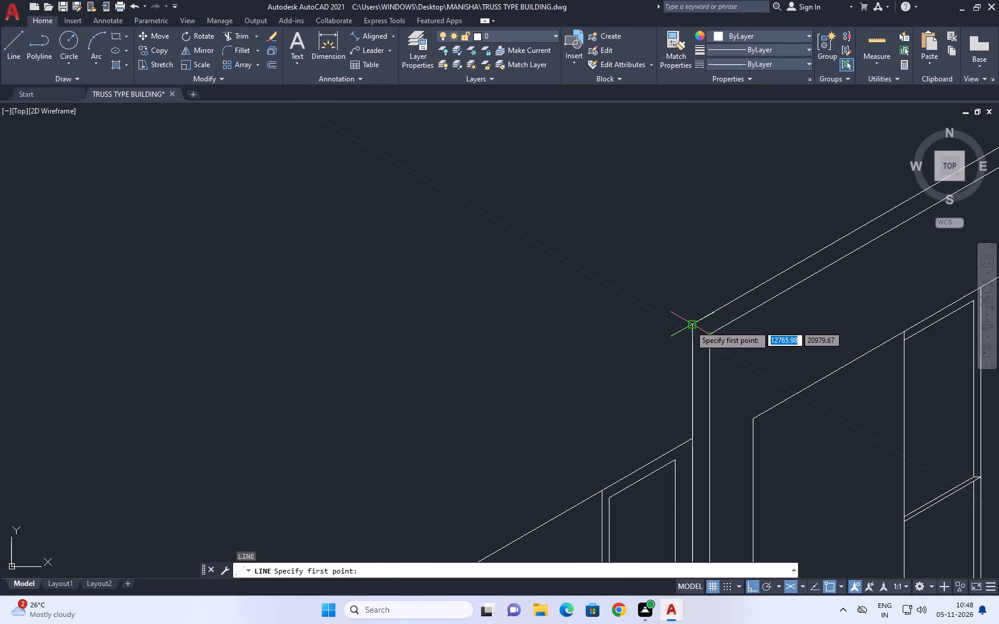
{"action": "left_click", "coordinate": [690, 325]}
{"action": "scroll", "coordinate": [626, 337], "scroll_direction": "down", "scroll_amount": 2}
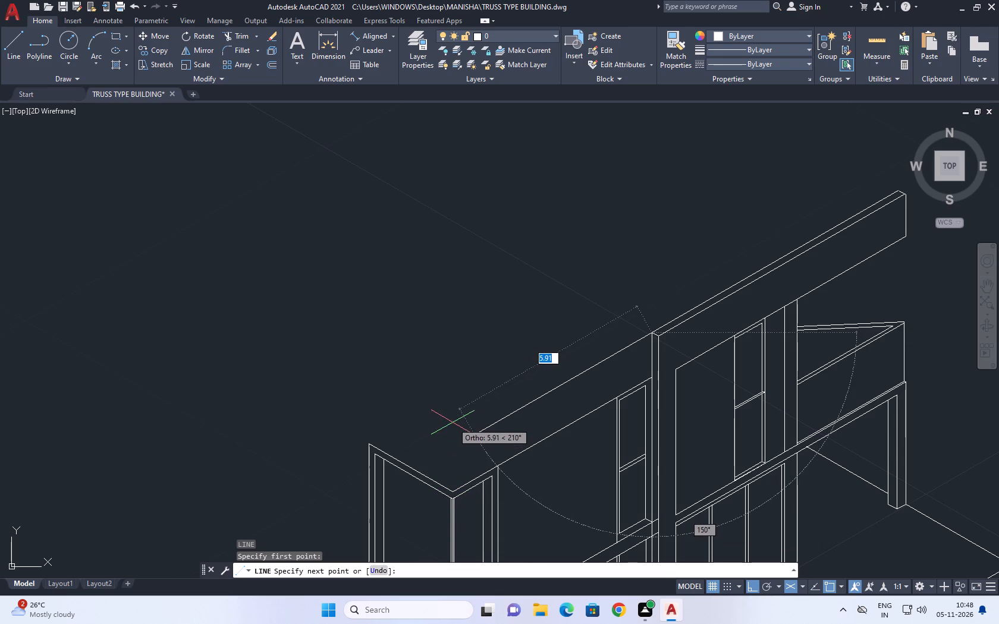
{"action": "left_click", "coordinate": [448, 424]}
{"action": "key", "text": "space"}
Draw a vertical line about 3 units up from the corner window's top corner, using the right isoplane.
{"action": "key", "text": "space"}
{"action": "scroll", "coordinate": [455, 487], "scroll_direction": "up", "scroll_amount": 1}
{"action": "left_click", "coordinate": [451, 494]}
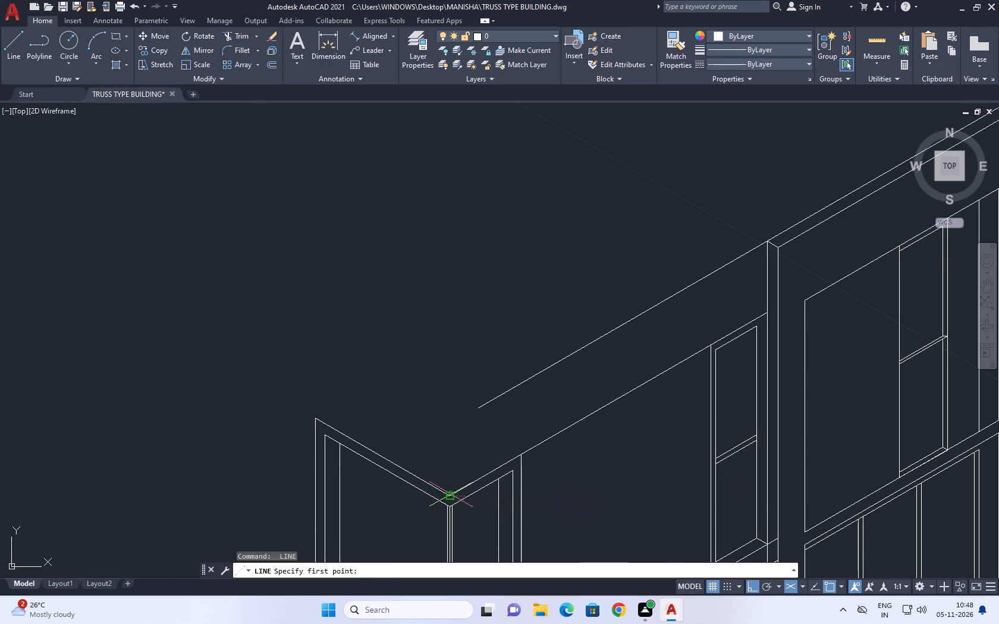
{"action": "key", "text": "F5"}
{"action": "left_click", "coordinate": [447, 360]}
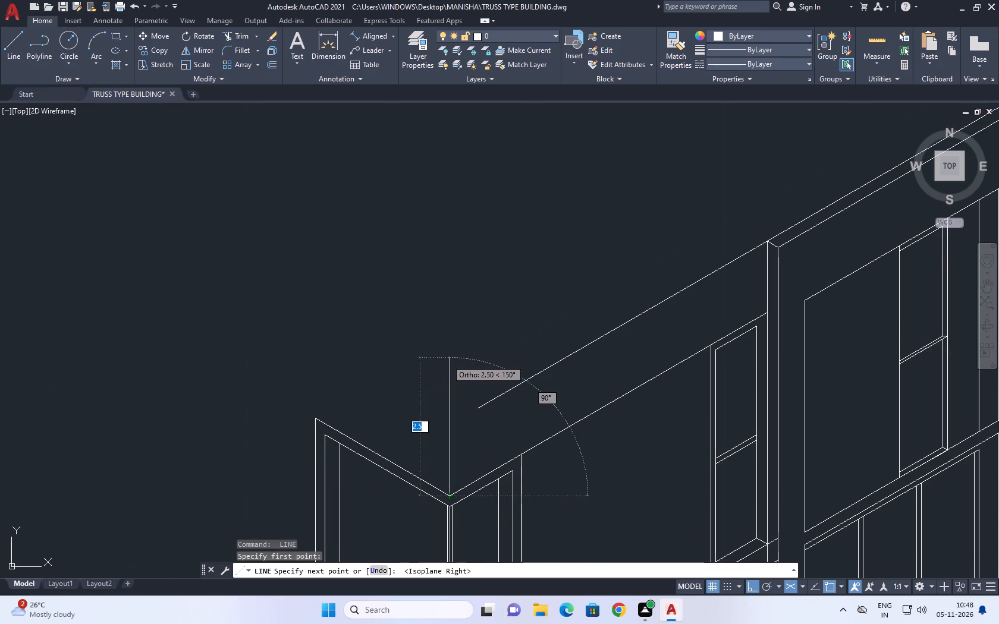
{"action": "key", "text": "space"}
{"action": "key", "text": "space"}
{"action": "left_click", "coordinate": [450, 496]}
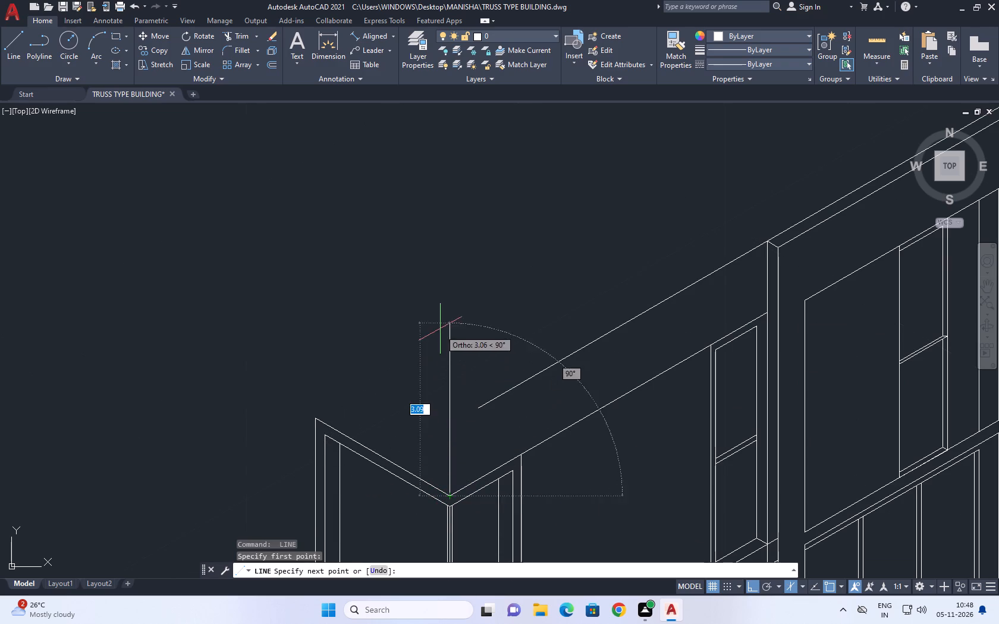
{"action": "left_click", "coordinate": [441, 323]}
{"action": "key", "text": "space"}
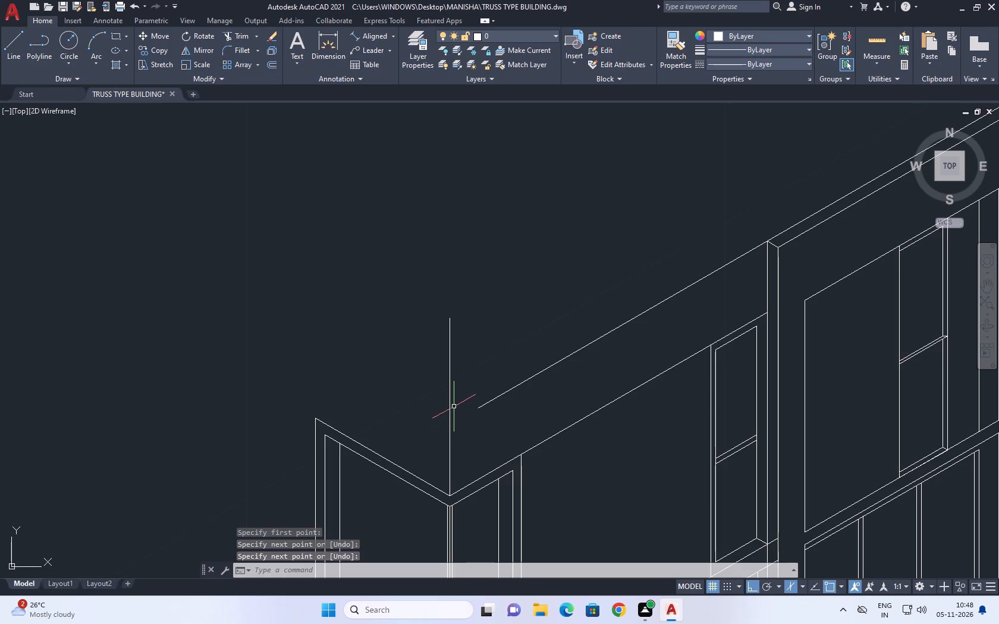
Fillet the vertical corner line and the sloping line from the tall wall with radius 0 into a sharp corner.
{"action": "key", "text": "f"}
{"action": "key", "text": "space"}
{"action": "left_click", "coordinate": [450, 429]}
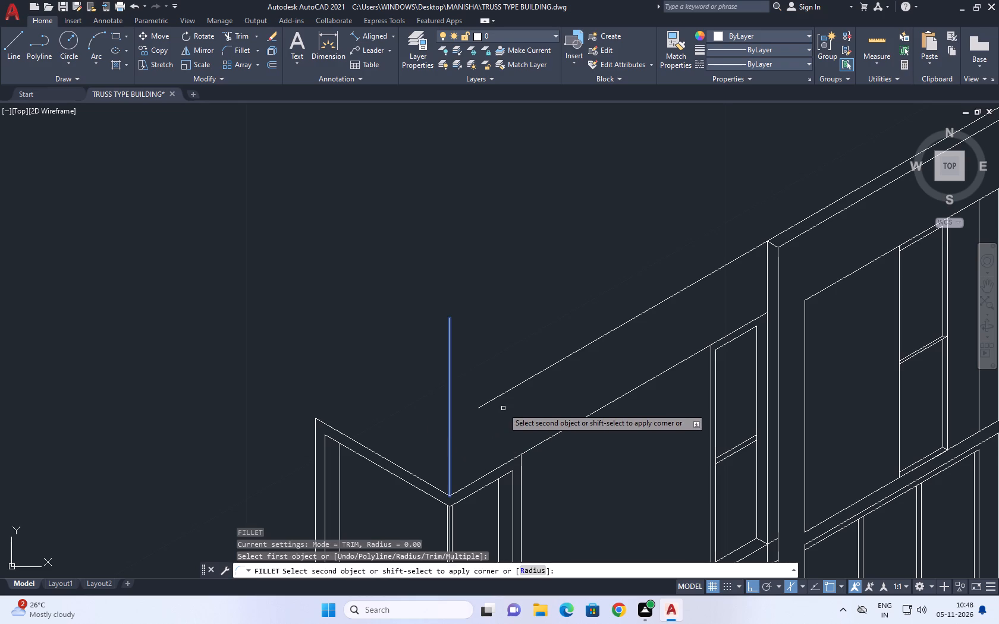
{"action": "left_click", "coordinate": [491, 402]}
Draw a 150° line on the left isoplane from the new corner above the corner window, running past the window's outer frame.
{"action": "middle_click_drag", "start_coordinate": [445, 376], "coordinate": [602, 422]}
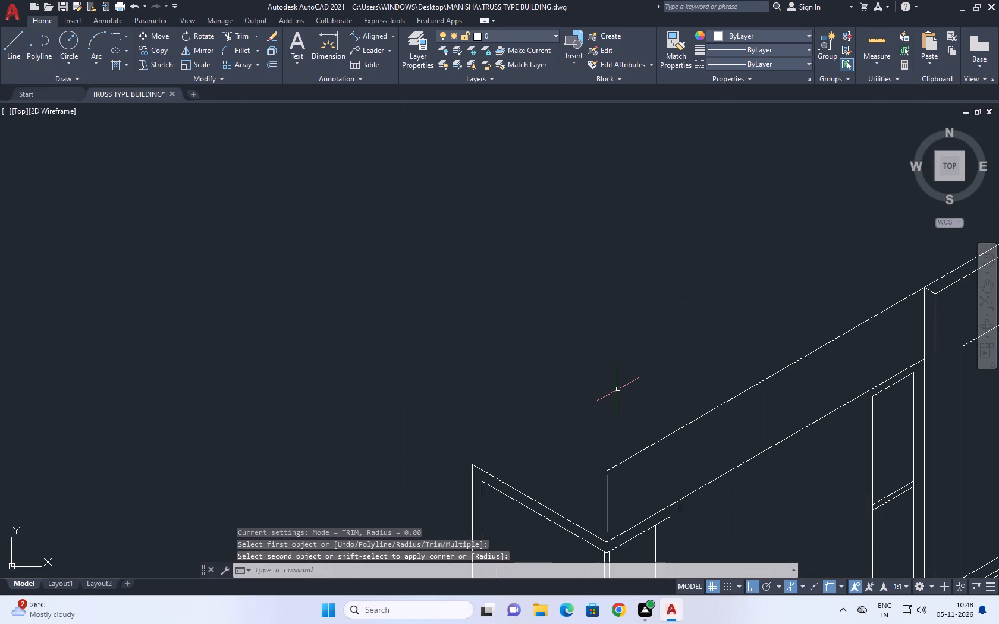
{"action": "key", "text": "l"}
{"action": "key", "text": "space"}
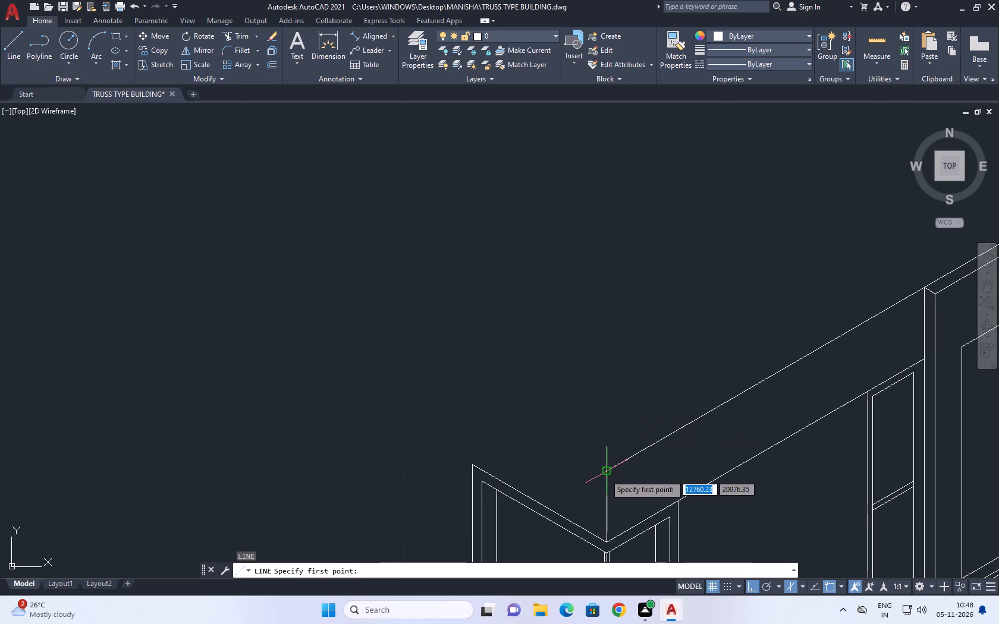
{"action": "left_click", "coordinate": [607, 470]}
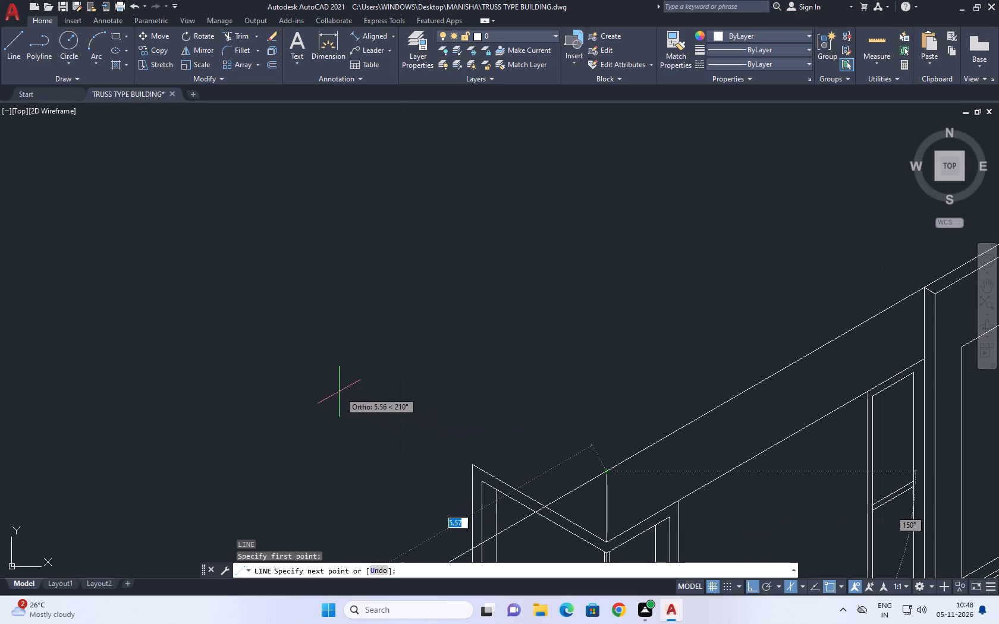
{"action": "key", "text": "F5"}
{"action": "left_click", "coordinate": [331, 376]}
{"action": "key", "text": "space"}
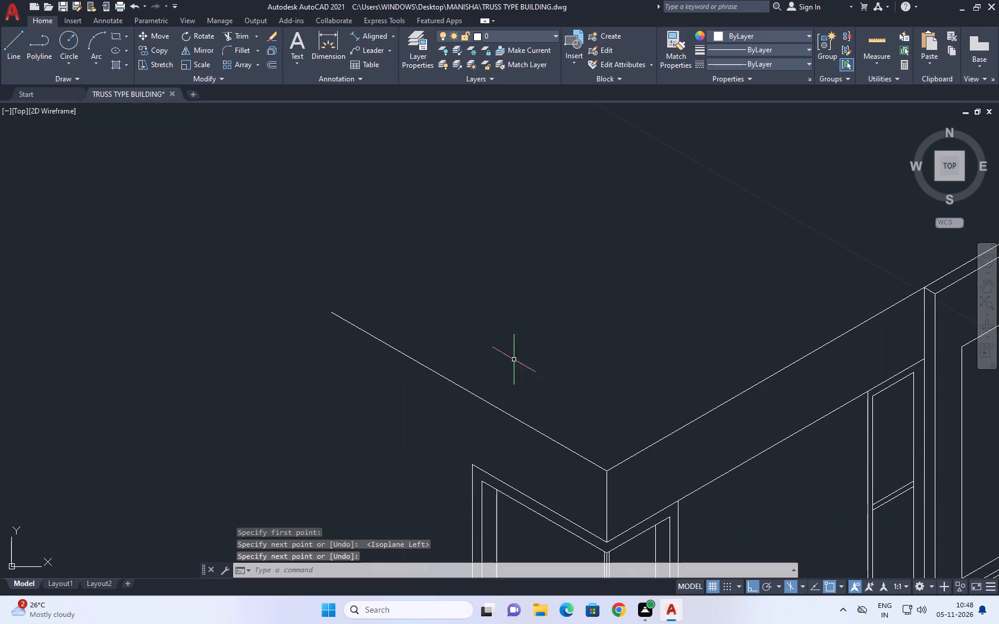
Examine the corner window side, the stepping slabs below it and the new top edge above it.
{"action": "middle_click_drag", "start_coordinate": [626, 339], "coordinate": [710, 253]}
{"action": "scroll", "coordinate": [713, 252], "scroll_direction": "up", "scroll_amount": 1}
{"action": "middle_click_drag", "start_coordinate": [592, 391], "coordinate": [727, 280]}
{"action": "scroll", "coordinate": [681, 302], "scroll_direction": "down", "scroll_amount": 3}
{"action": "middle_click_drag", "start_coordinate": [689, 393], "coordinate": [735, 308]}
{"action": "middle_click_drag", "start_coordinate": [676, 323], "coordinate": [677, 332]}
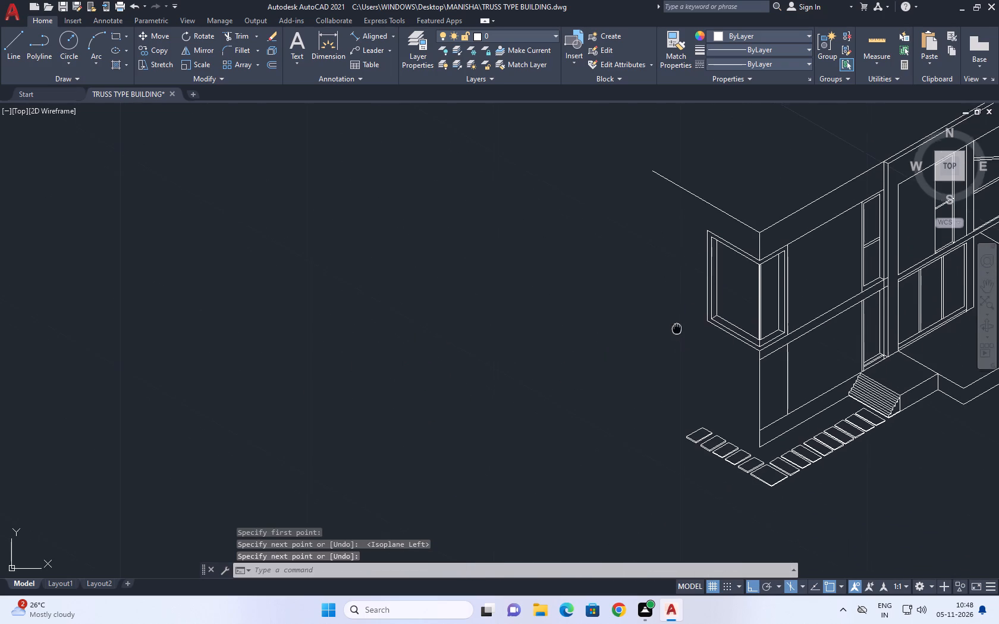
{"action": "middle_click_drag", "start_coordinate": [677, 332], "coordinate": [681, 349]}
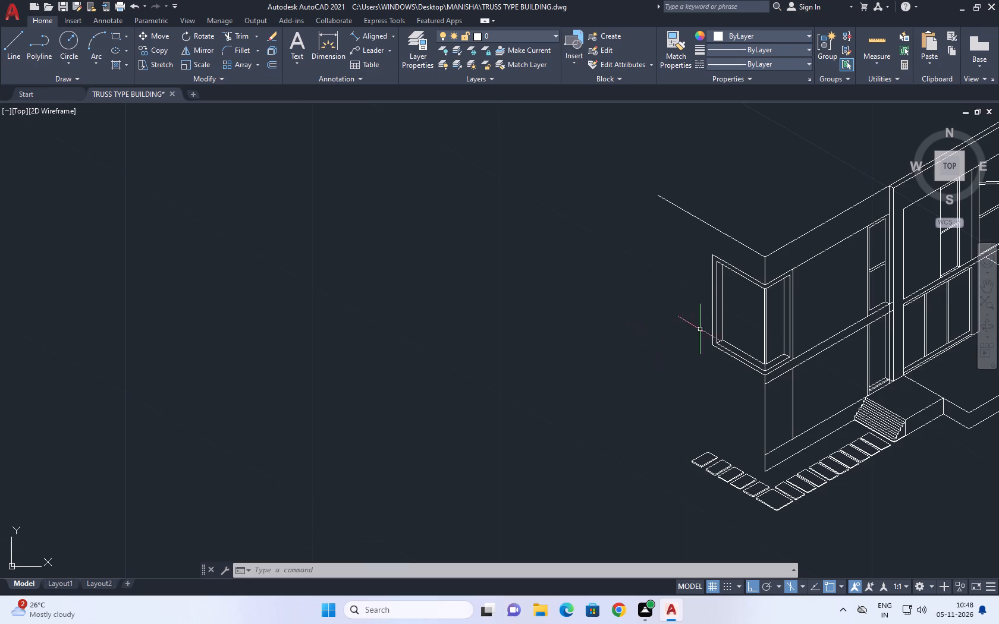
{"action": "middle_click_drag", "start_coordinate": [705, 273], "coordinate": [636, 348]}
{"action": "scroll", "coordinate": [680, 283], "scroll_direction": "up", "scroll_amount": 1}
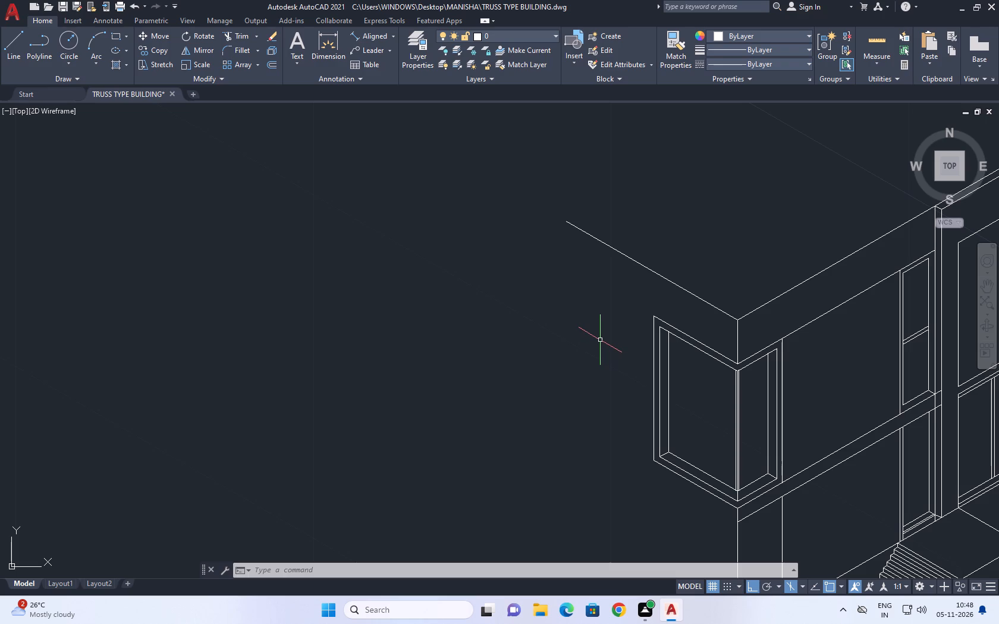
{"action": "middle_click_drag", "start_coordinate": [595, 355], "coordinate": [579, 337]}
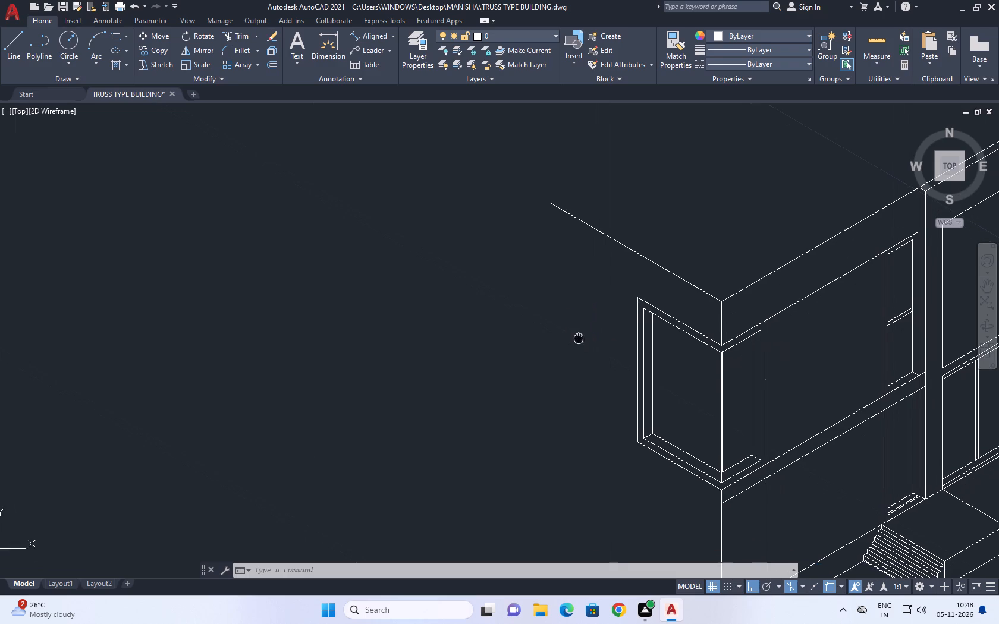
{"action": "middle_click_drag", "start_coordinate": [579, 337], "coordinate": [577, 335]}
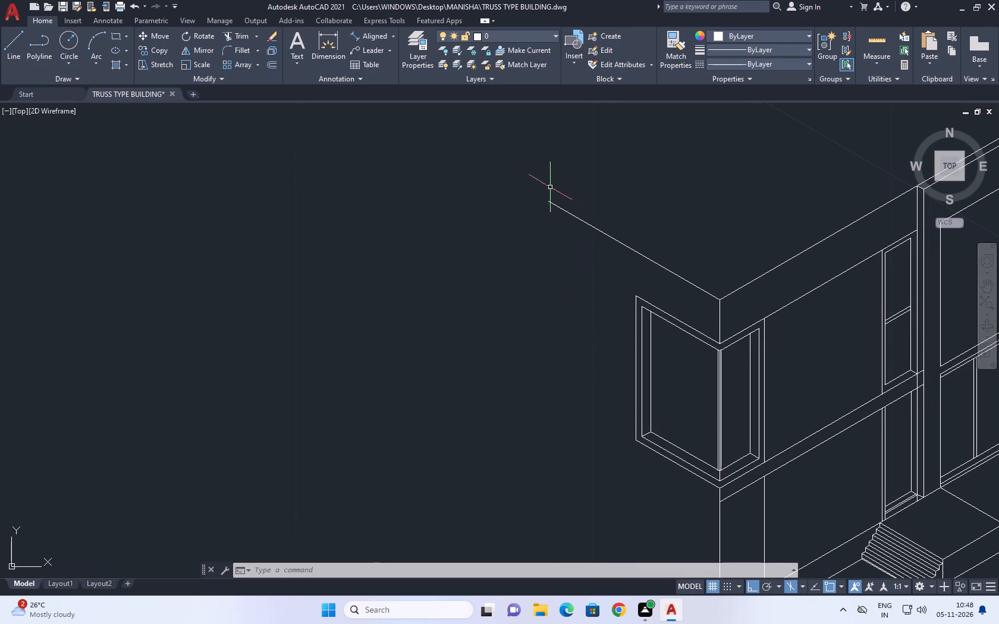
Draw a vertical line from the 150° top line down beside the corner window's outer frame, to about the frame's bottom level.
{"action": "left_click", "coordinate": [11, 36]}
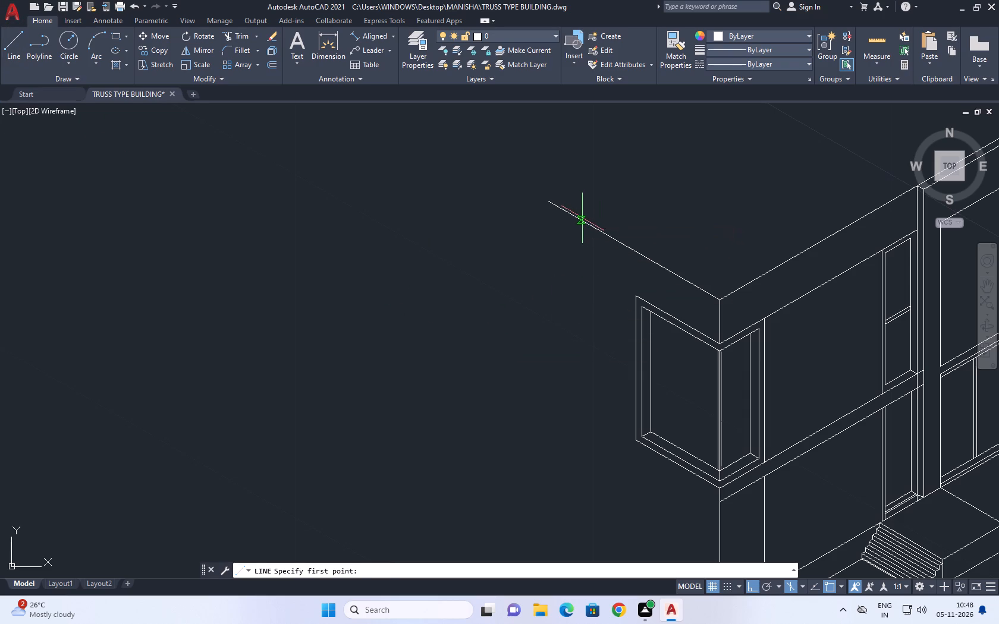
{"action": "left_click", "coordinate": [582, 218]}
{"action": "middle_click_drag", "start_coordinate": [593, 425], "coordinate": [596, 351]}
{"action": "middle_click_drag", "start_coordinate": [585, 421], "coordinate": [584, 374]}
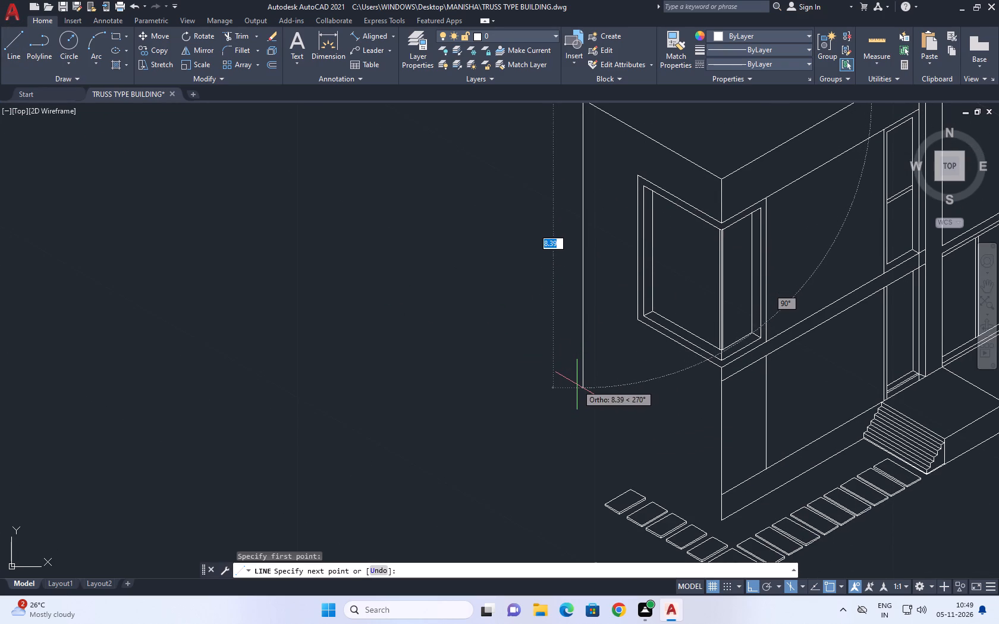
{"action": "left_click", "coordinate": [580, 314]}
{"action": "right_click", "coordinate": [583, 377]}
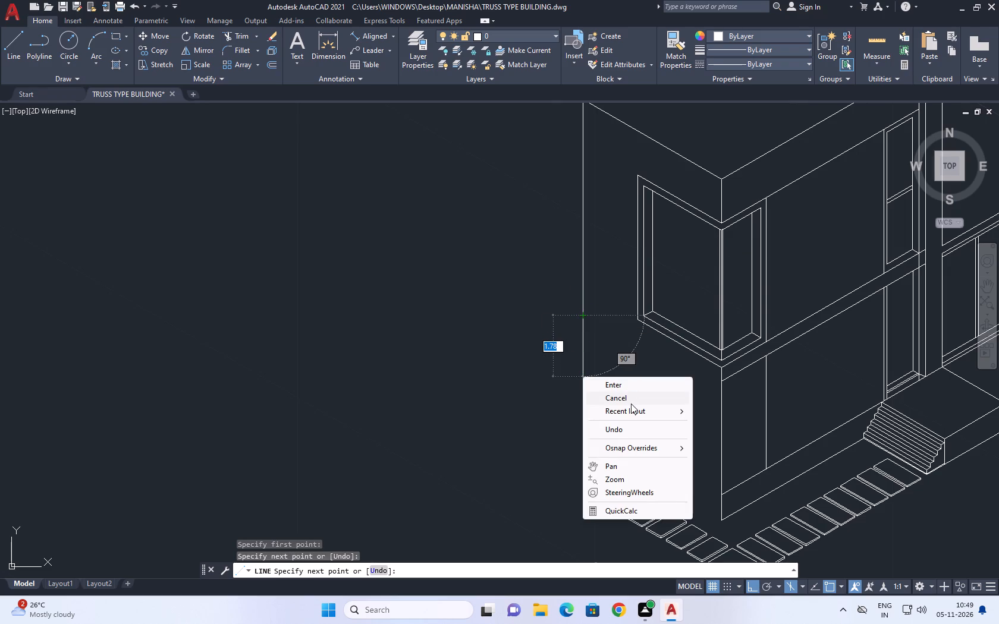
{"action": "left_click", "coordinate": [625, 399]}
Trim the 150° top line's overhang beyond the new vertical wall edge.
{"action": "middle_click_drag", "start_coordinate": [571, 322], "coordinate": [609, 400]}
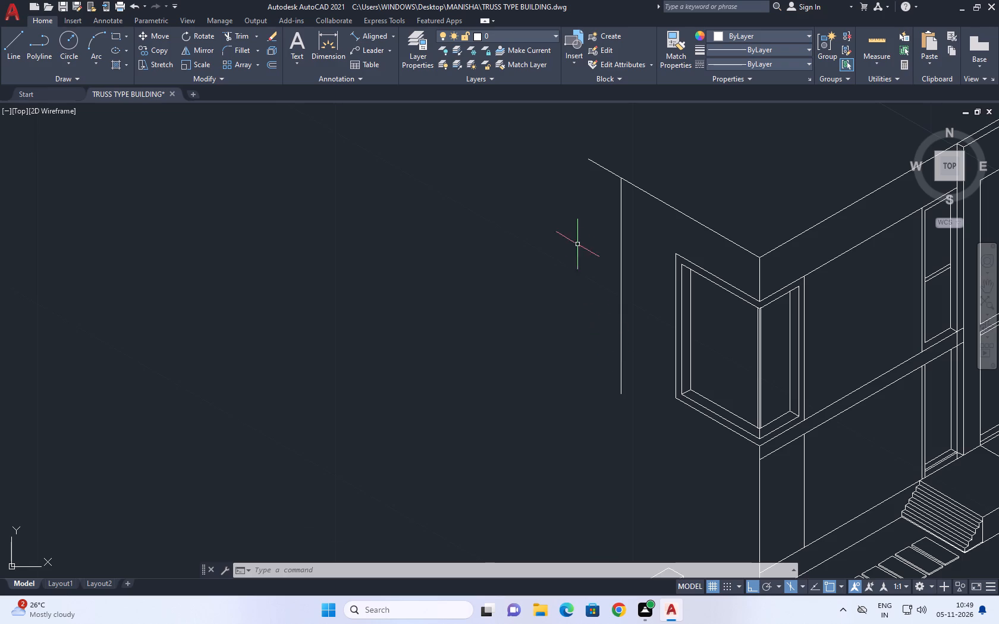
{"action": "left_click", "coordinate": [238, 32]}
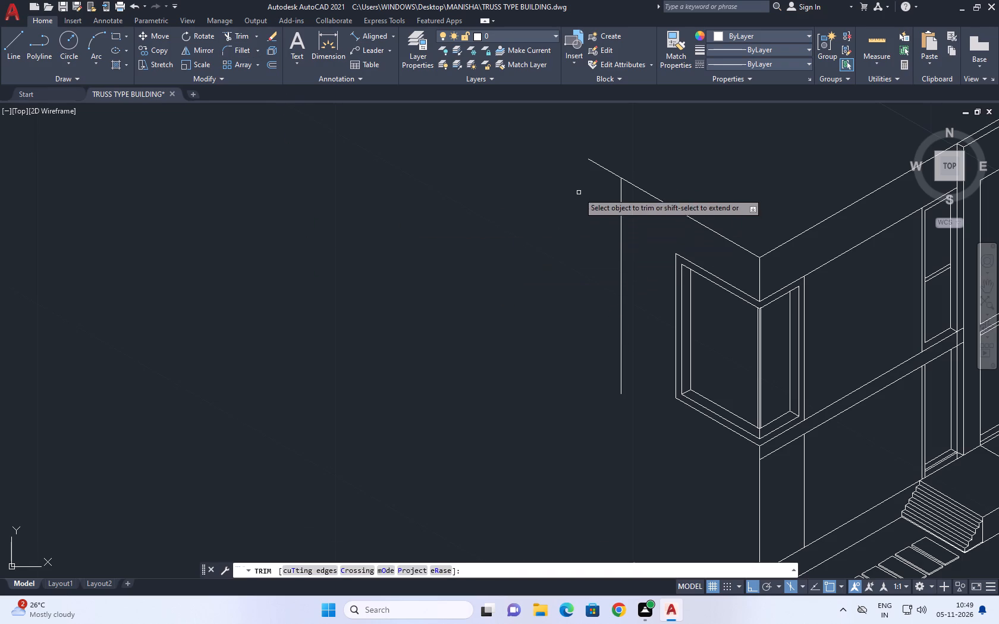
{"action": "left_click", "coordinate": [598, 169]}
{"action": "left_click", "coordinate": [610, 157]}
{"action": "right_click_drag", "start_coordinate": [520, 263], "coordinate": [540, 222]}
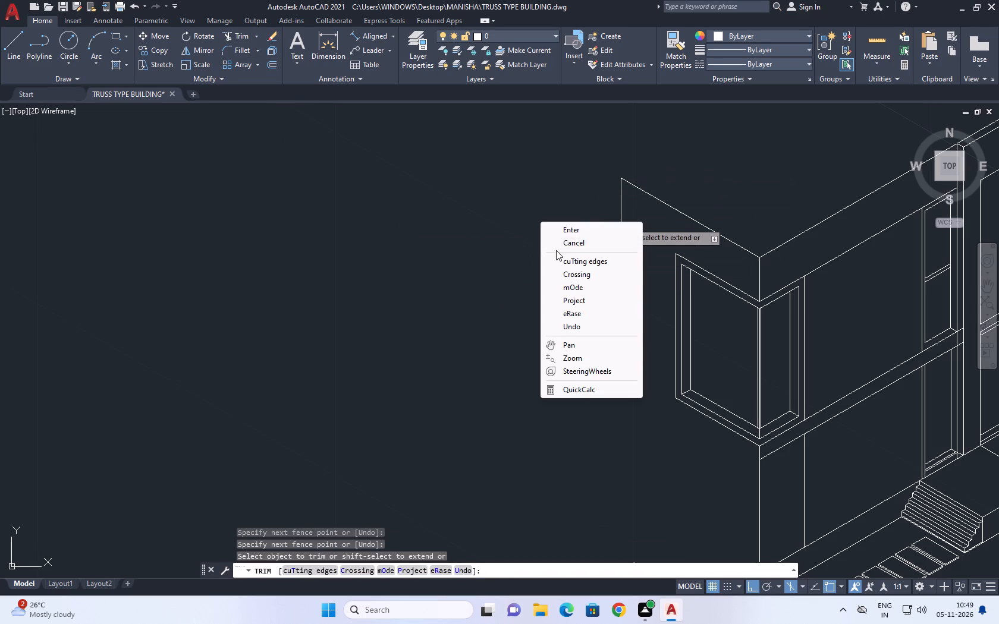
{"action": "left_click", "coordinate": [561, 244]}
Draw a 150° line from the floor band's lower corner below the corner window, crossing past the new vertical wall edge.
{"action": "middle_click_drag", "start_coordinate": [561, 244], "coordinate": [563, 252]}
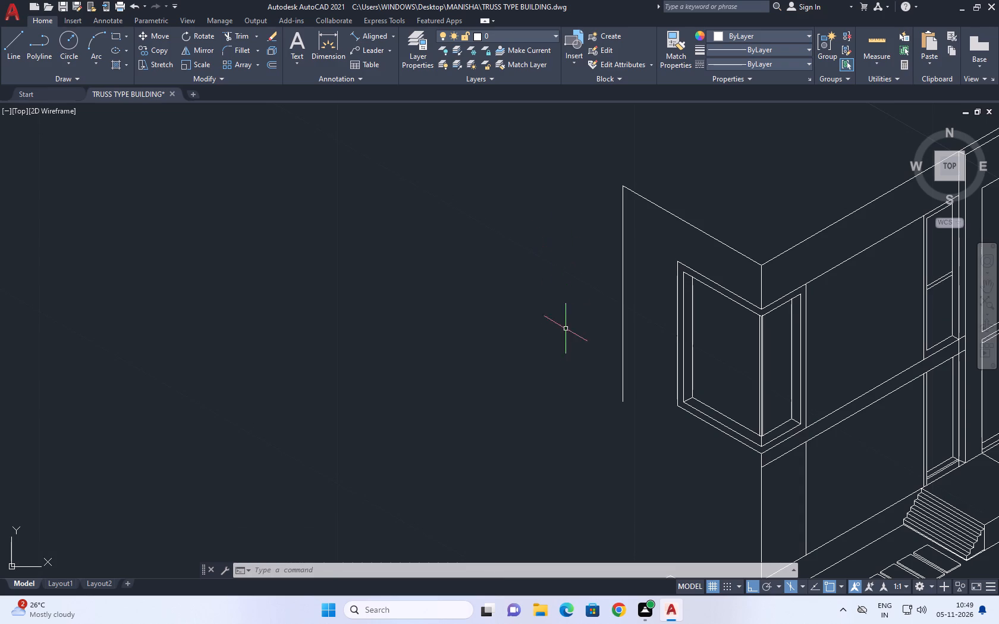
{"action": "middle_click_drag", "start_coordinate": [753, 351], "coordinate": [707, 409]}
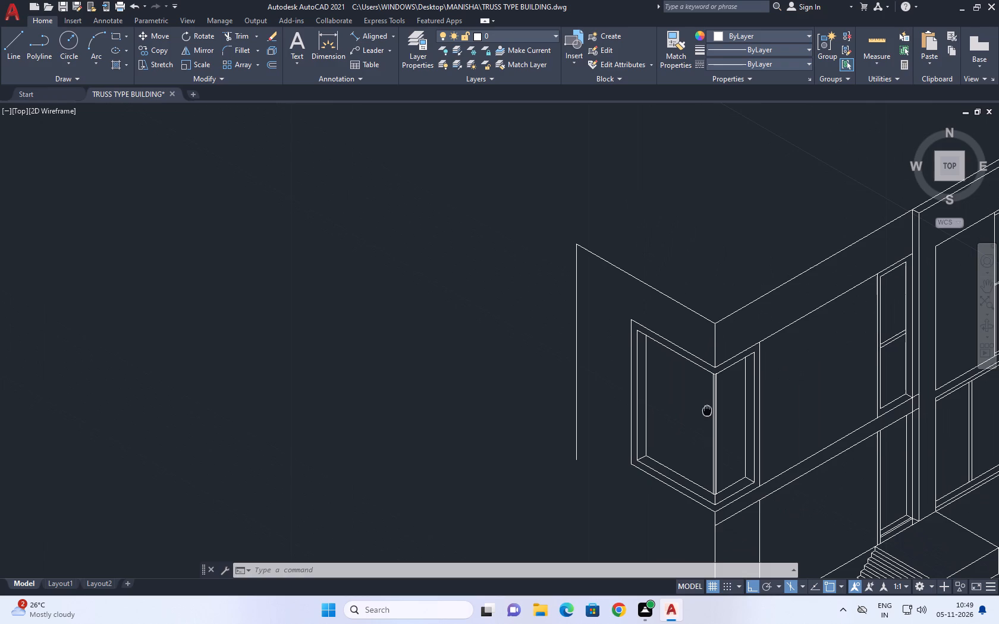
{"action": "middle_click_drag", "start_coordinate": [707, 409], "coordinate": [706, 409]}
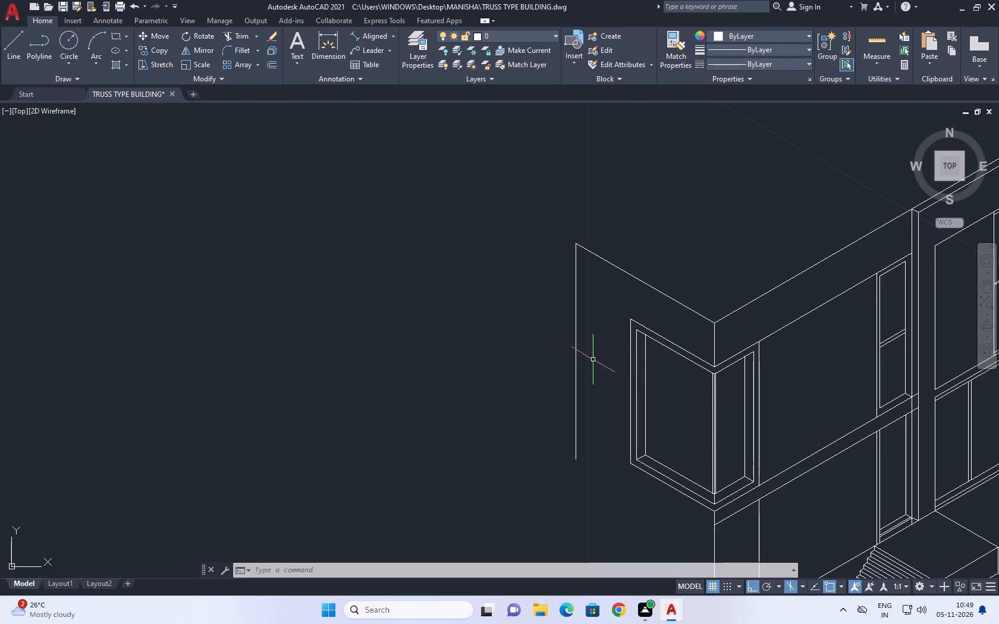
{"action": "middle_click_drag", "start_coordinate": [589, 349], "coordinate": [641, 364]}
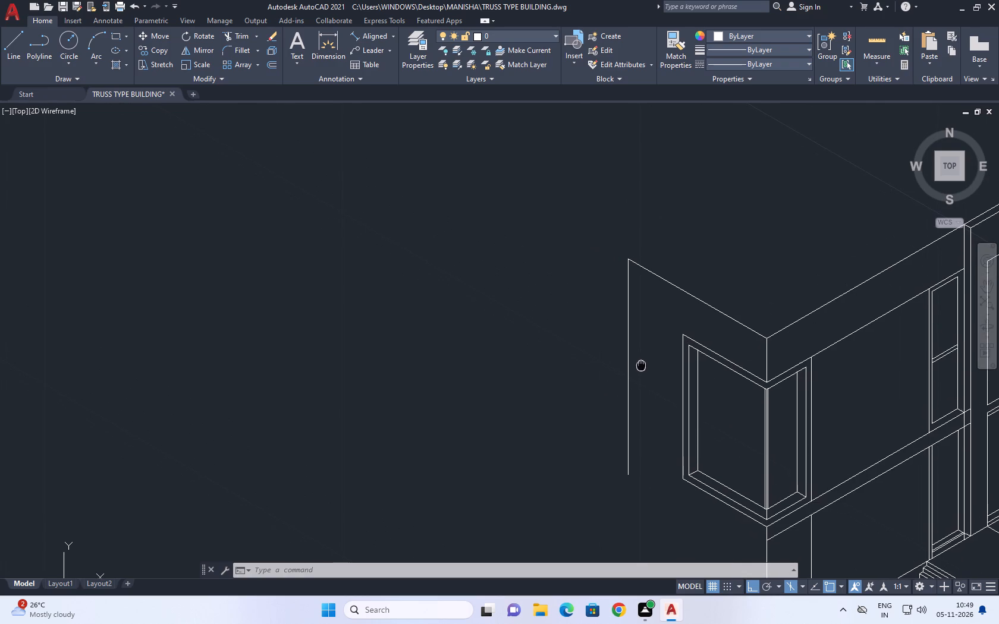
{"action": "middle_click_drag", "start_coordinate": [641, 364], "coordinate": [645, 370]}
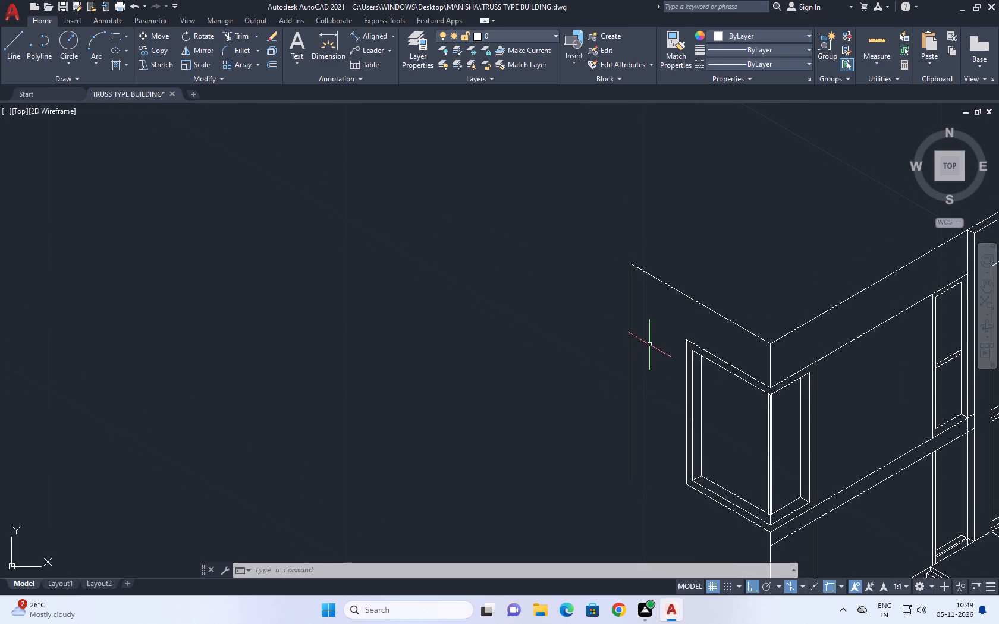
{"action": "middle_click_drag", "start_coordinate": [657, 351], "coordinate": [616, 256]}
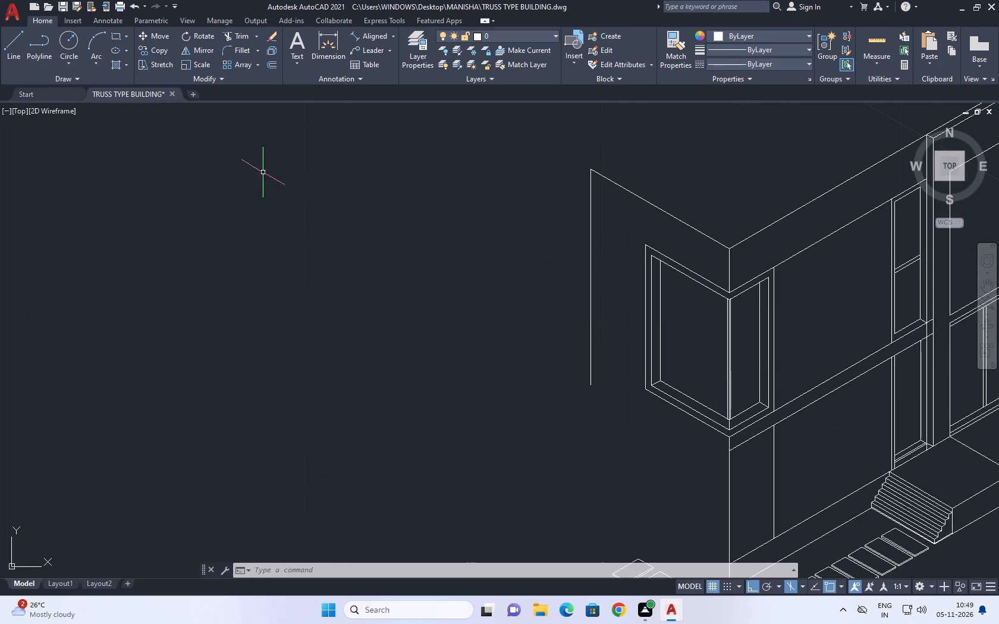
{"action": "left_click", "coordinate": [7, 45]}
{"action": "middle_click_drag", "start_coordinate": [475, 433], "coordinate": [479, 438]}
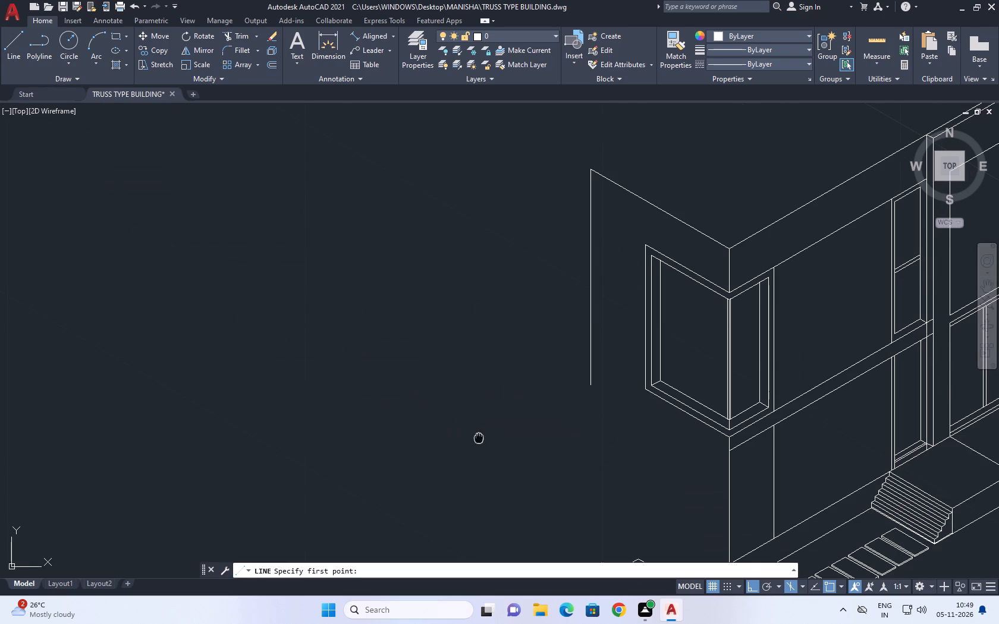
{"action": "middle_click_drag", "start_coordinate": [479, 438], "coordinate": [497, 468]}
{"action": "double_click", "coordinate": [750, 484]}
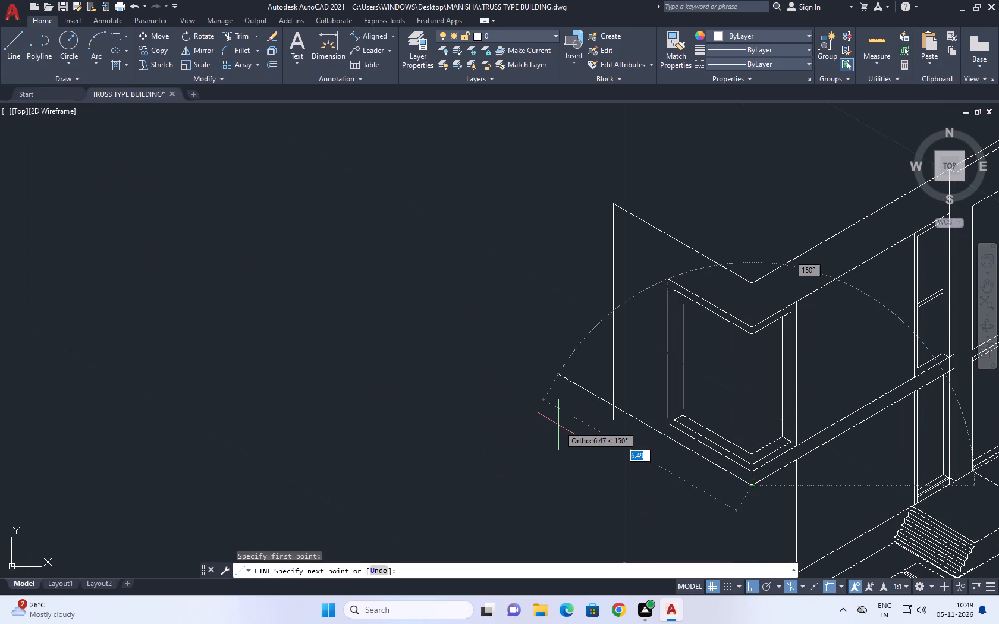
{"action": "left_click", "coordinate": [477, 384]}
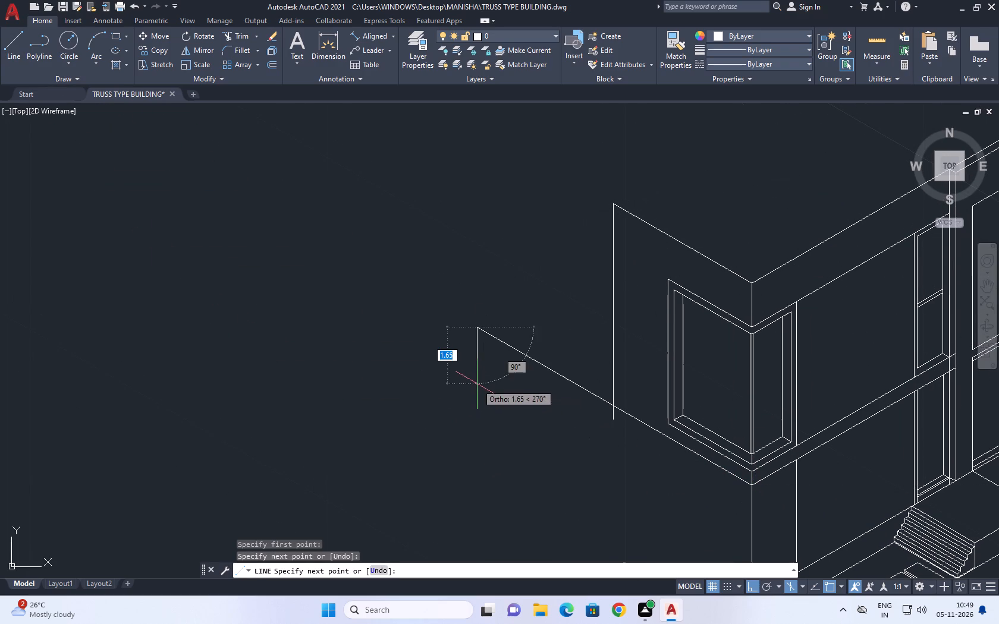
{"action": "right_click", "coordinate": [488, 400]}
{"action": "left_click", "coordinate": [531, 421]}
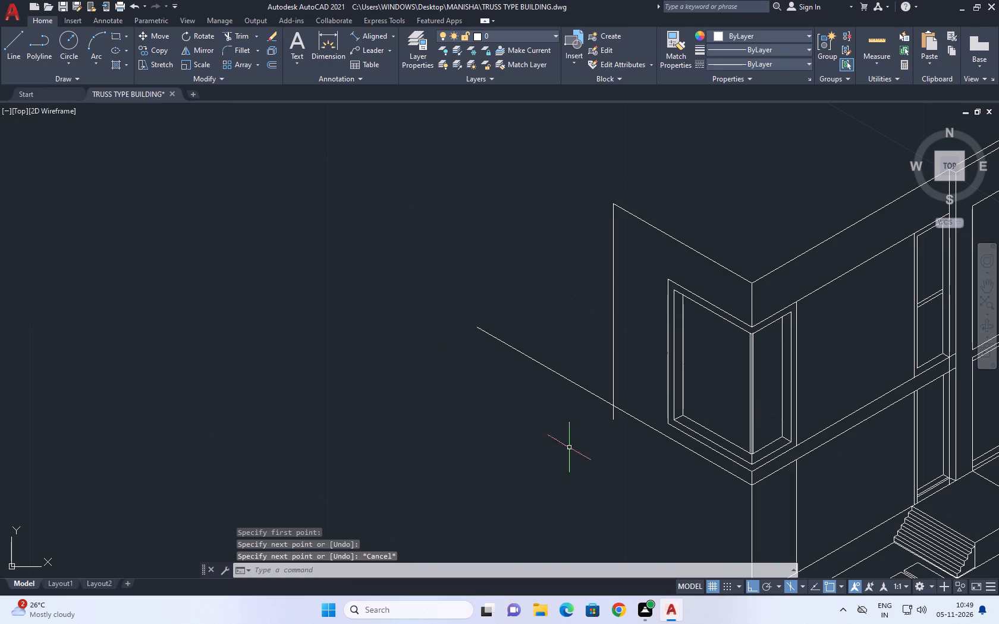
{"action": "middle_click_drag", "start_coordinate": [640, 453], "coordinate": [512, 414]}
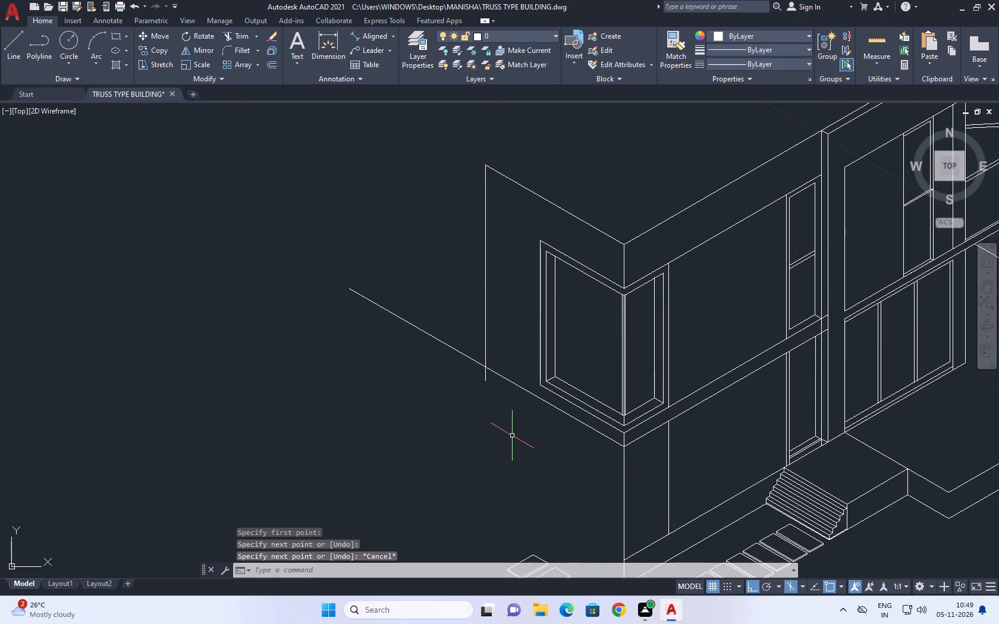
{"action": "middle_click_drag", "start_coordinate": [522, 446], "coordinate": [549, 469]}
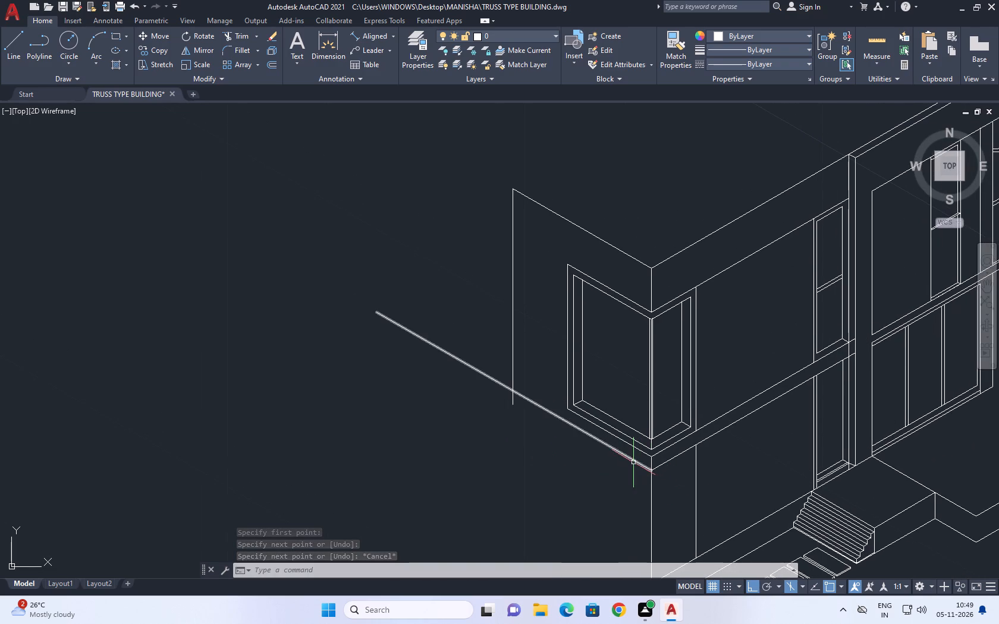
Draw a 150° line from the lower outer corner of the corner window's frame, crossing past the vertical wall edge.
{"action": "middle_click_drag", "start_coordinate": [613, 451], "coordinate": [637, 477]}
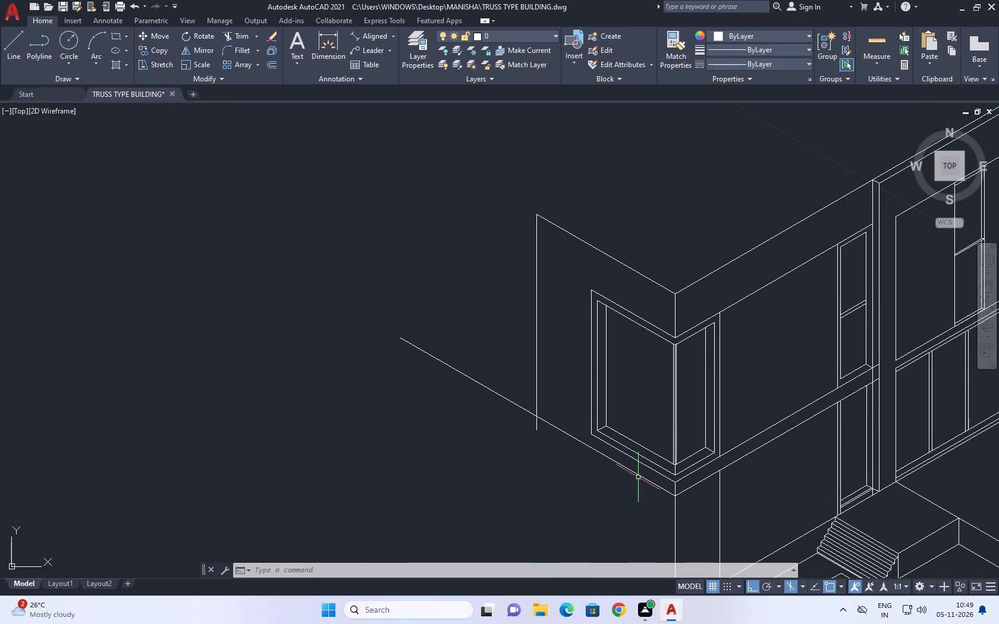
{"action": "right_click", "coordinate": [558, 363]}
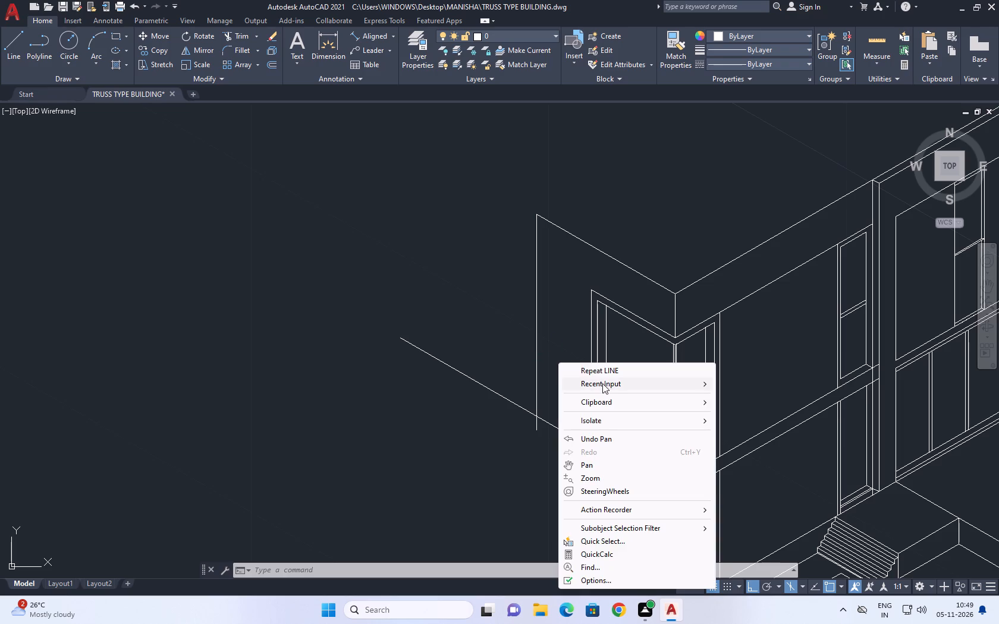
{"action": "left_click", "coordinate": [617, 369]}
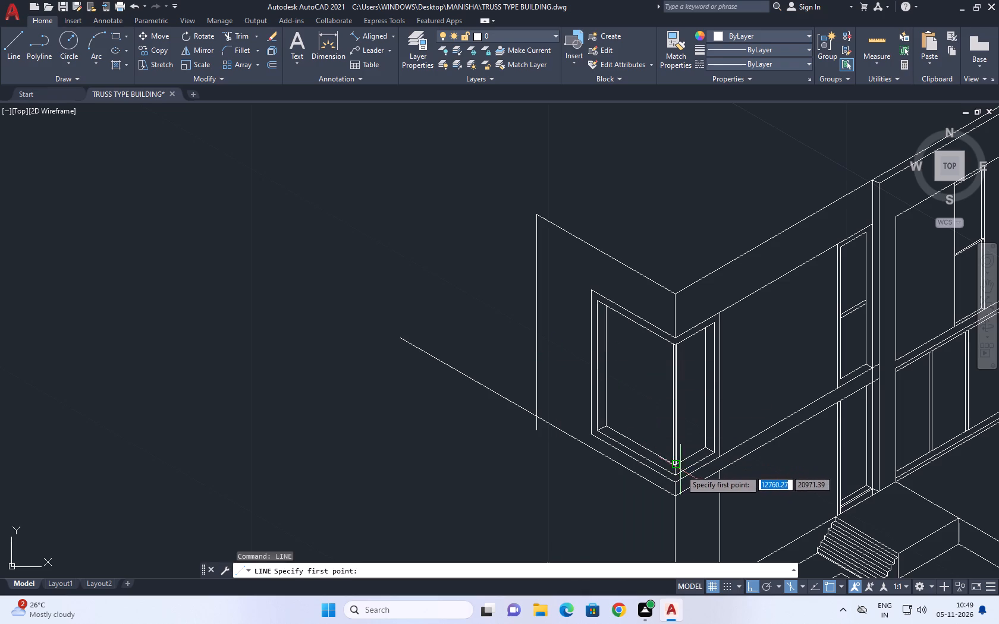
{"action": "left_click", "coordinate": [589, 436]}
{"action": "left_click", "coordinate": [325, 280]}
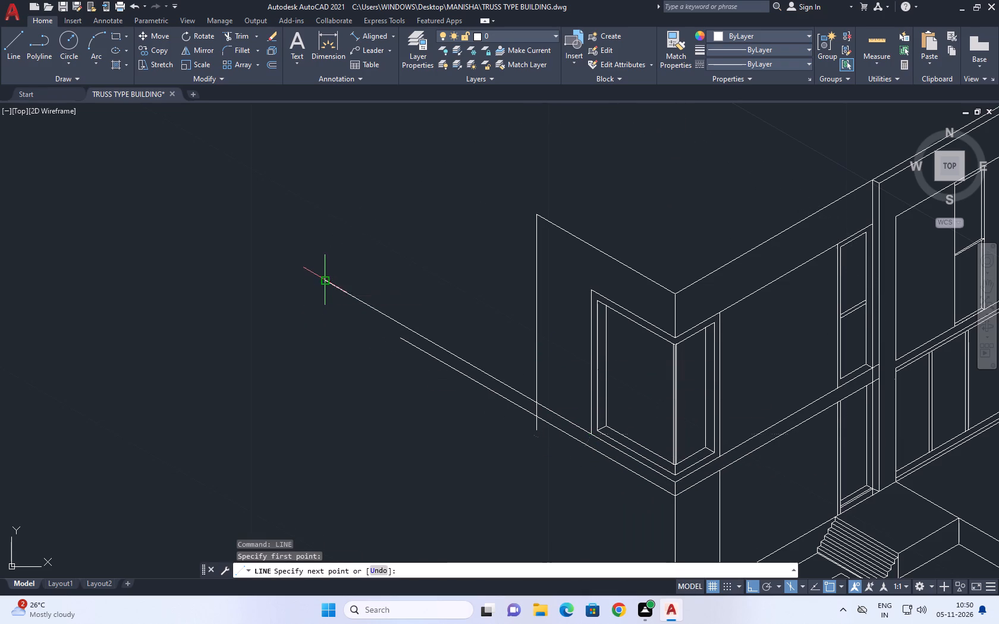
{"action": "right_click", "coordinate": [360, 235]}
{"action": "left_click", "coordinate": [425, 257]}
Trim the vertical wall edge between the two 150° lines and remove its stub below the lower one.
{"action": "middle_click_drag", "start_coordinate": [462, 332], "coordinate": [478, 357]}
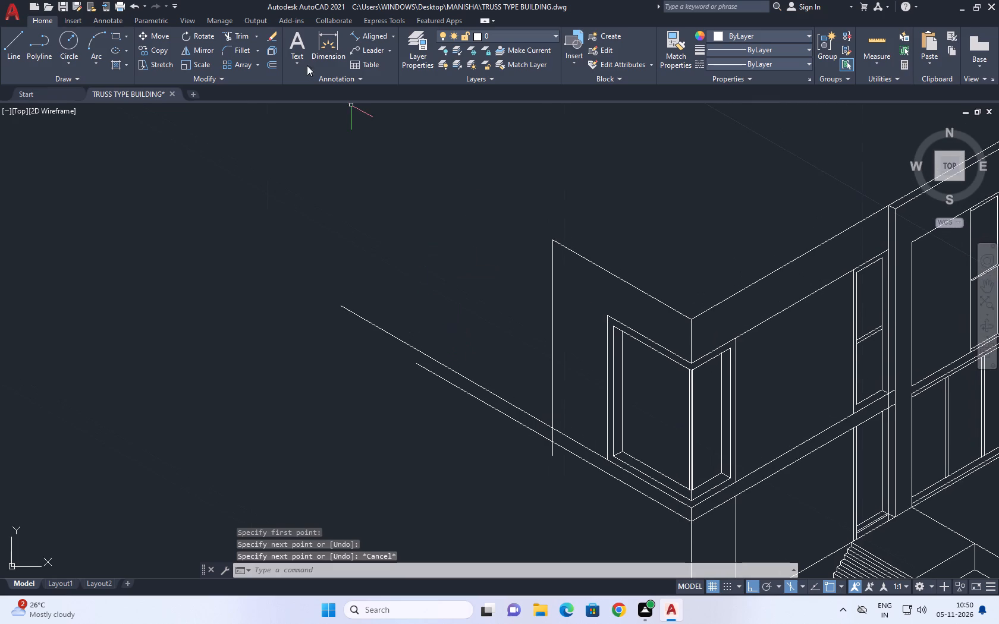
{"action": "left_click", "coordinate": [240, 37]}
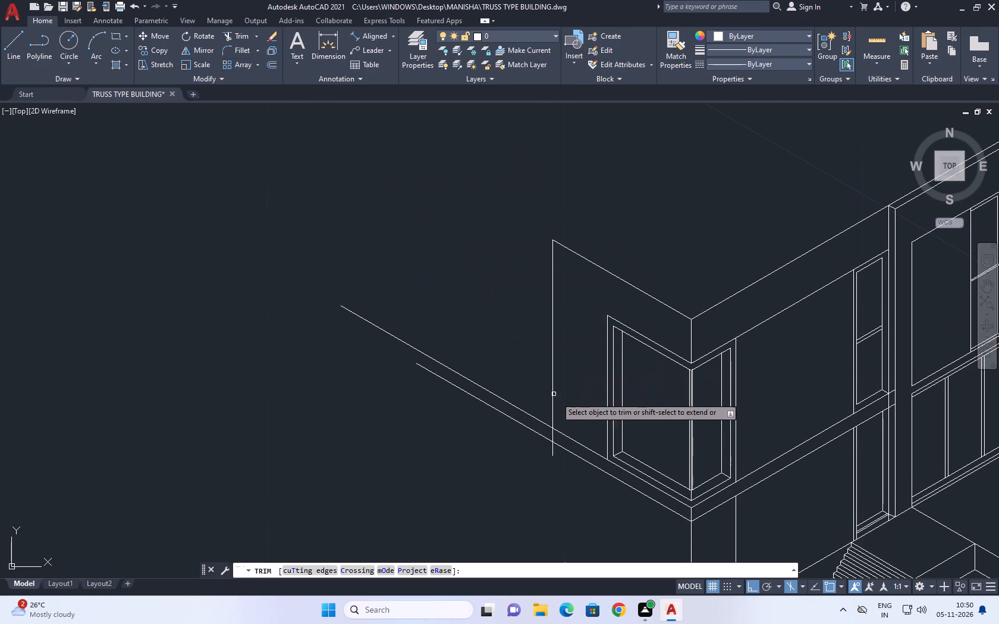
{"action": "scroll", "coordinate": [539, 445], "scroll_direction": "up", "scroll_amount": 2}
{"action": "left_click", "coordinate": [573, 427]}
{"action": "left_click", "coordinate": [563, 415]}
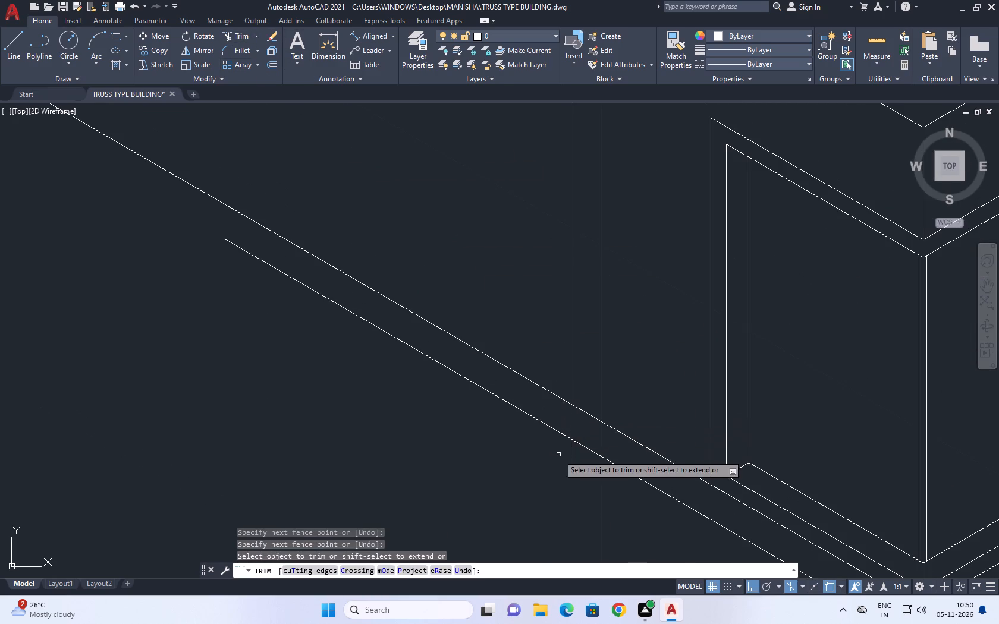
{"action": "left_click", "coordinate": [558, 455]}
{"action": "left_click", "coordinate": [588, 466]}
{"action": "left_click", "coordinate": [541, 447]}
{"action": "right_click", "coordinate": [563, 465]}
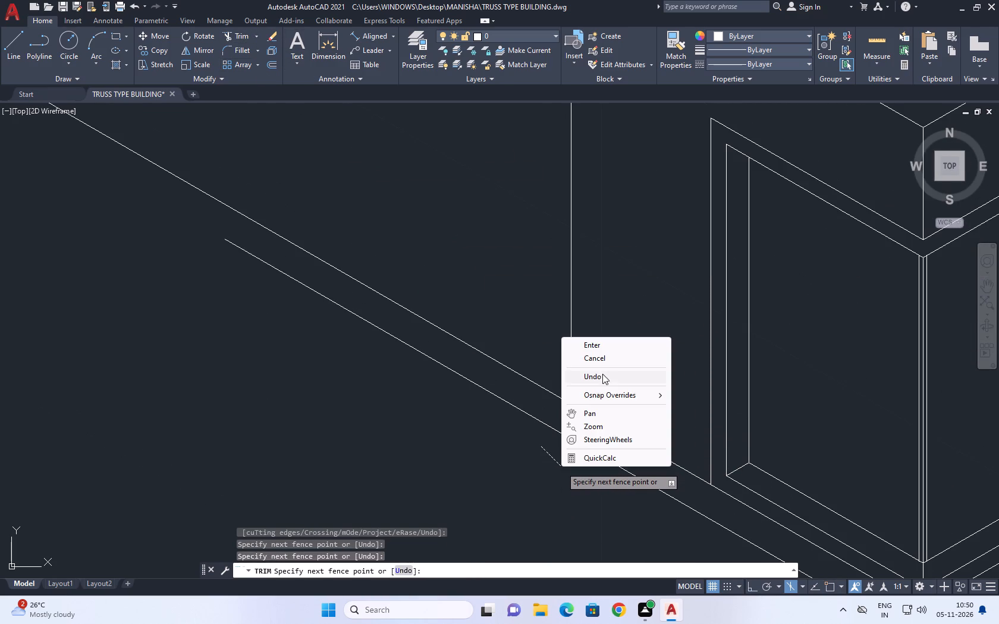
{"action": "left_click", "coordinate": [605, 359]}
Copy the corner window's outer vertical frame line 2.80 away along the 150° direction.
{"action": "scroll", "coordinate": [525, 404], "scroll_direction": "down", "scroll_amount": 2}
{"action": "middle_click_drag", "start_coordinate": [527, 363], "coordinate": [567, 405]}
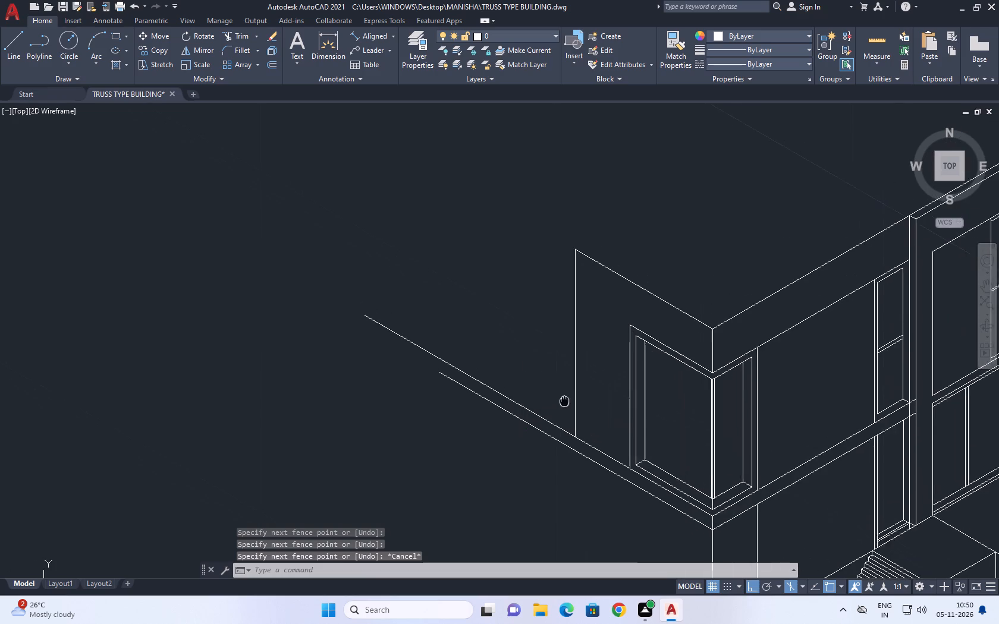
{"action": "middle_click_drag", "start_coordinate": [567, 405], "coordinate": [579, 415]}
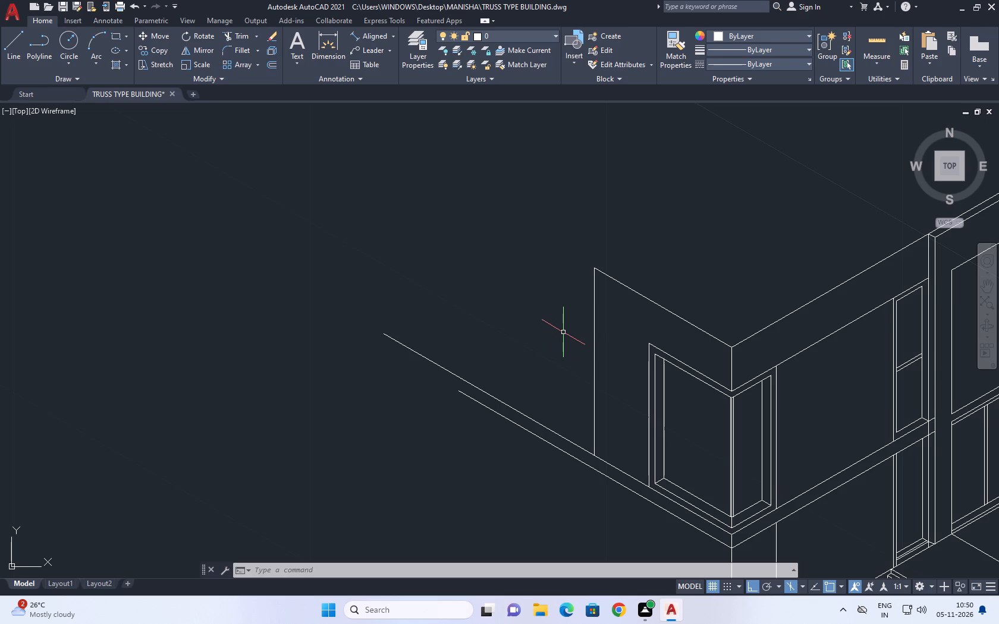
{"action": "middle_click_drag", "start_coordinate": [538, 393], "coordinate": [553, 429]}
{"action": "scroll", "coordinate": [540, 396], "scroll_direction": "down", "scroll_amount": 1}
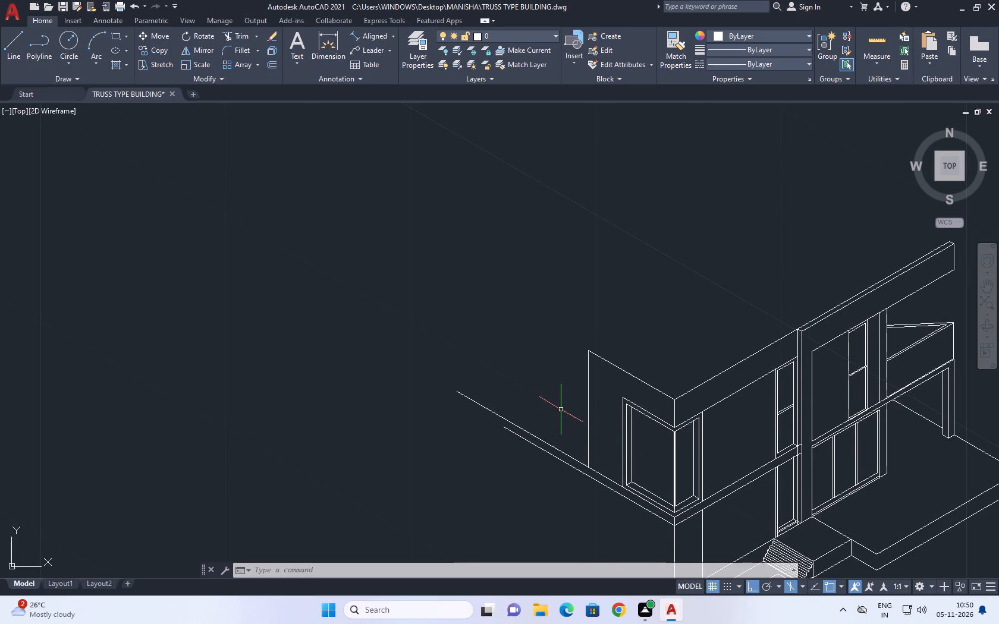
{"action": "scroll", "coordinate": [561, 409], "scroll_direction": "up", "scroll_amount": 1}
{"action": "left_click", "coordinate": [660, 422]}
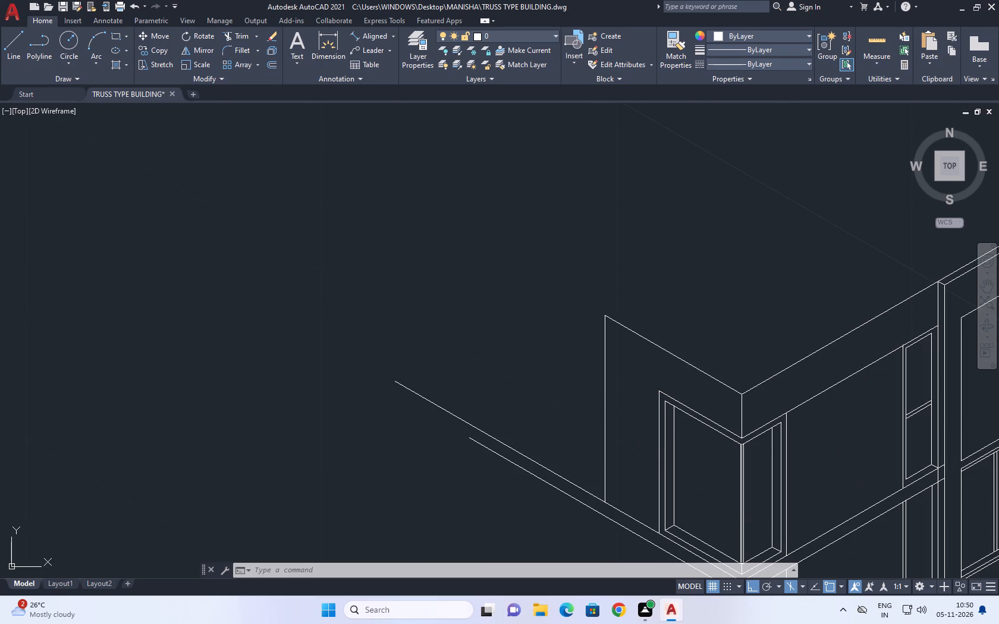
{"action": "left_click", "coordinate": [150, 51]}
{"action": "left_click", "coordinate": [586, 407]}
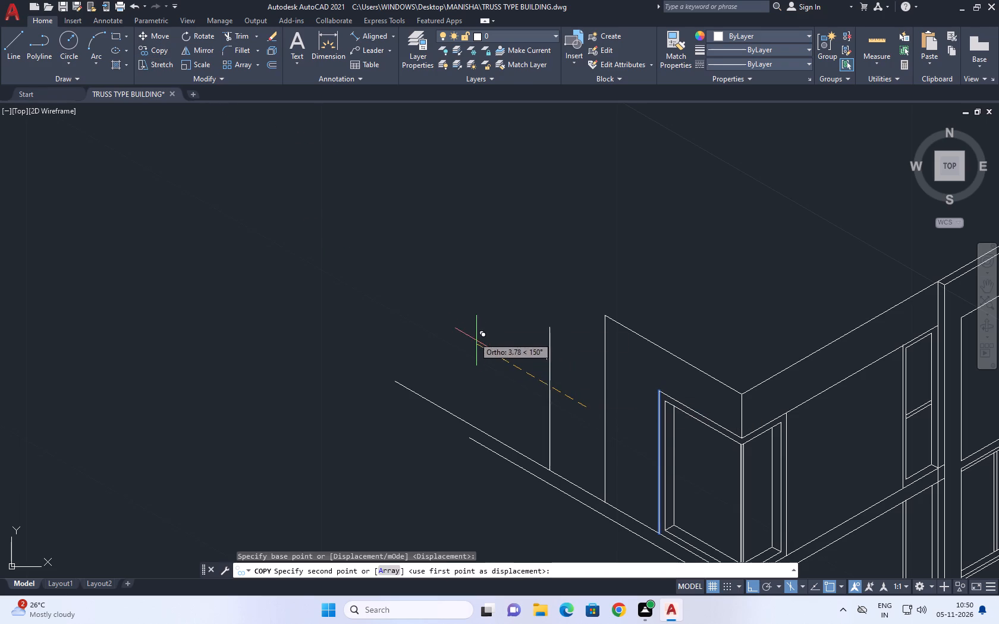
{"action": "type", "text": "2.80"}
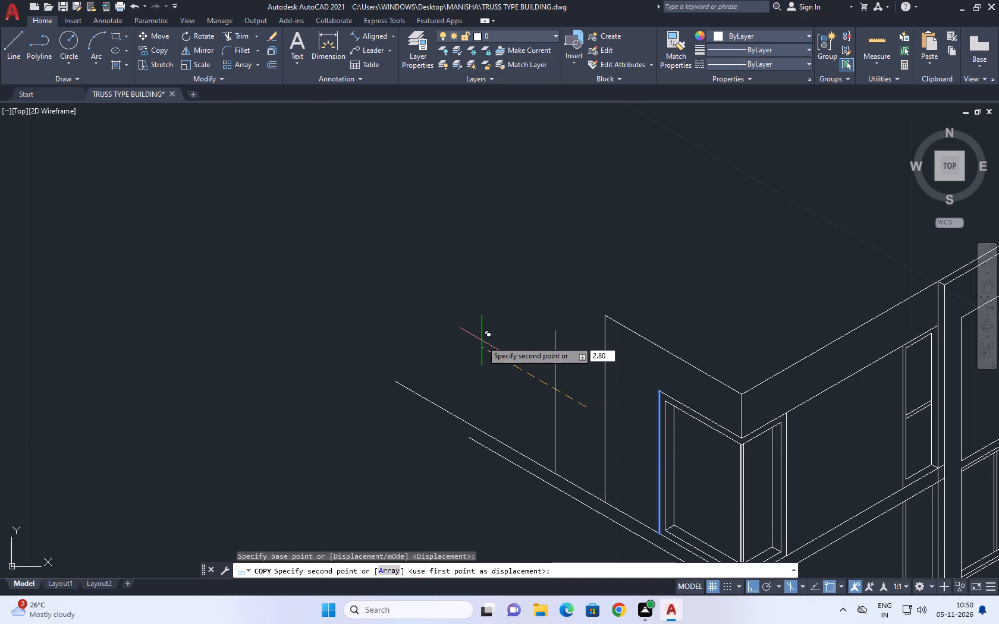
{"action": "key", "text": "Return"}
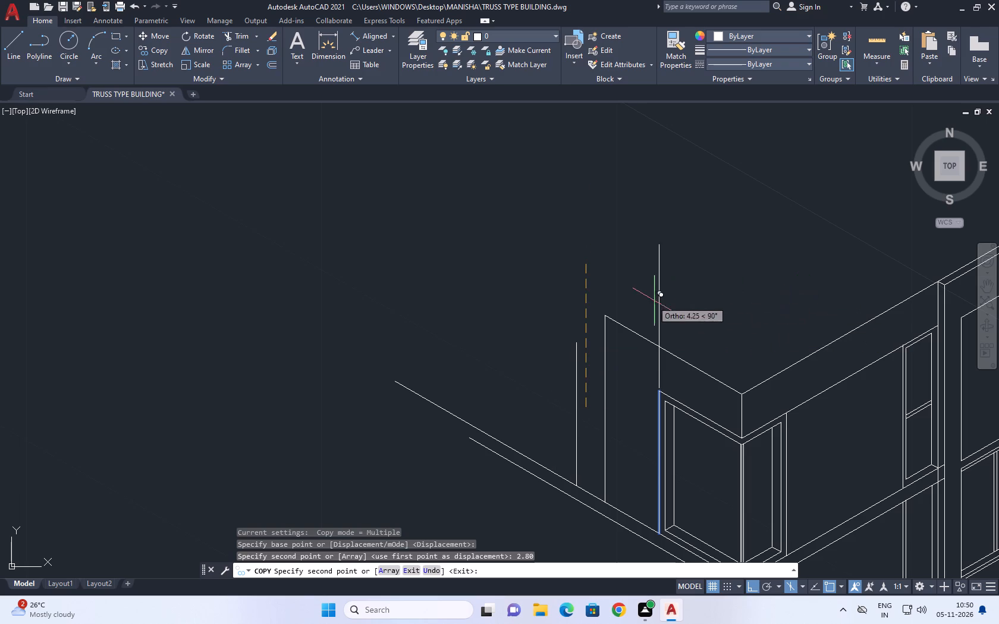
{"action": "right_click", "coordinate": [651, 298]}
{"action": "left_click", "coordinate": [684, 316]}
Erase the old vertical wall edge beside the corner window.
{"action": "left_click", "coordinate": [614, 350]}
{"action": "left_click", "coordinate": [603, 357]}
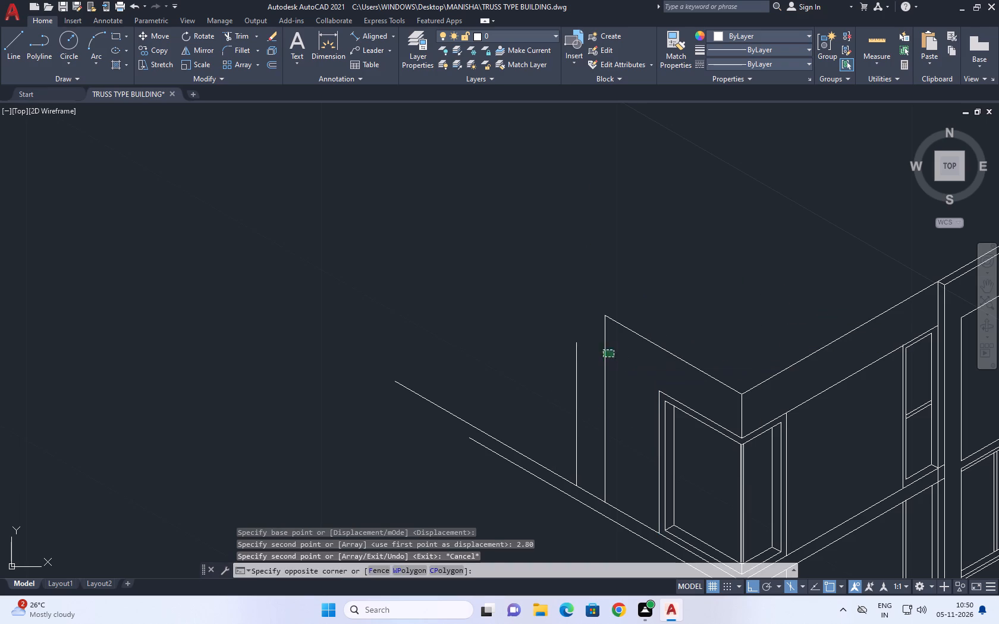
{"action": "right_click", "coordinate": [586, 290]}
{"action": "left_click", "coordinate": [631, 364]}
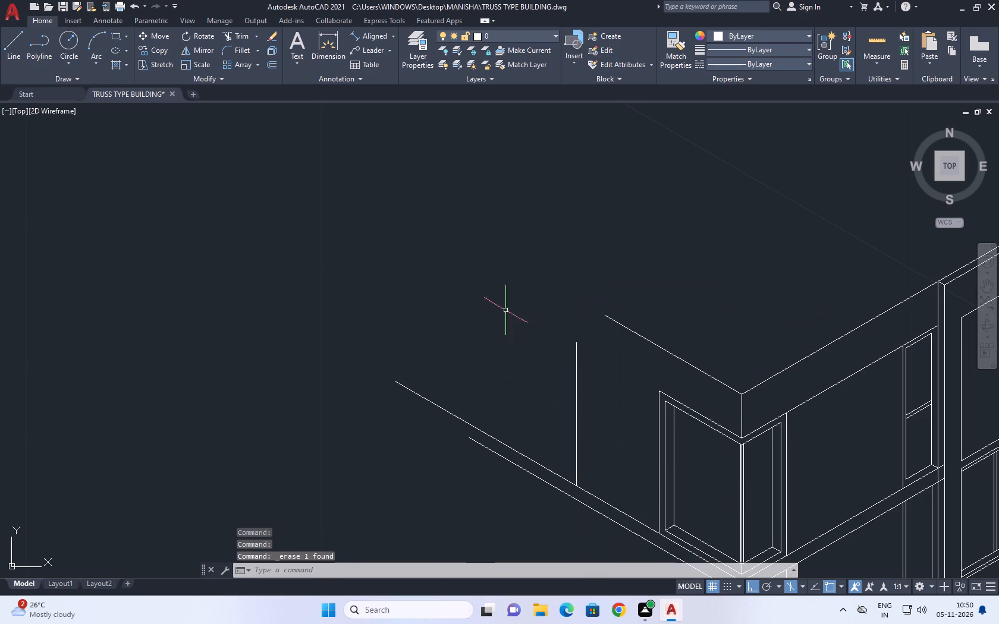
Fillet the copied vertical line with the 150° top line so they meet in a corner.
{"action": "left_click", "coordinate": [241, 50]}
{"action": "left_click", "coordinate": [579, 351]}
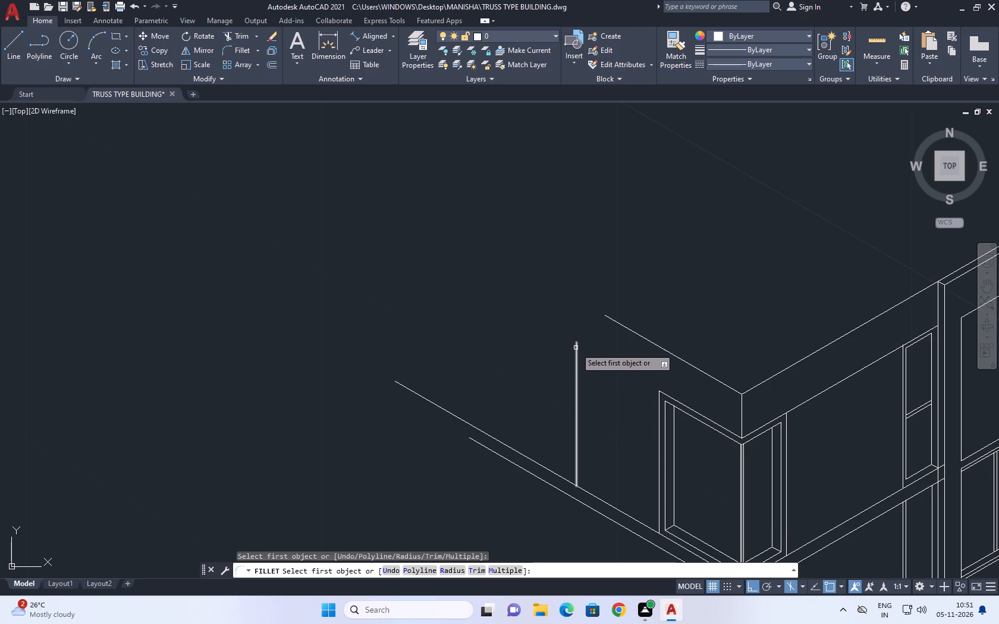
{"action": "left_click", "coordinate": [576, 348]}
{"action": "left_click", "coordinate": [609, 319]}
Extend the new vertical wall edge down to the lower 150° floor band line.
{"action": "scroll", "coordinate": [595, 339], "scroll_direction": "down", "scroll_amount": 1}
{"action": "middle_click_drag", "start_coordinate": [601, 337], "coordinate": [621, 373]}
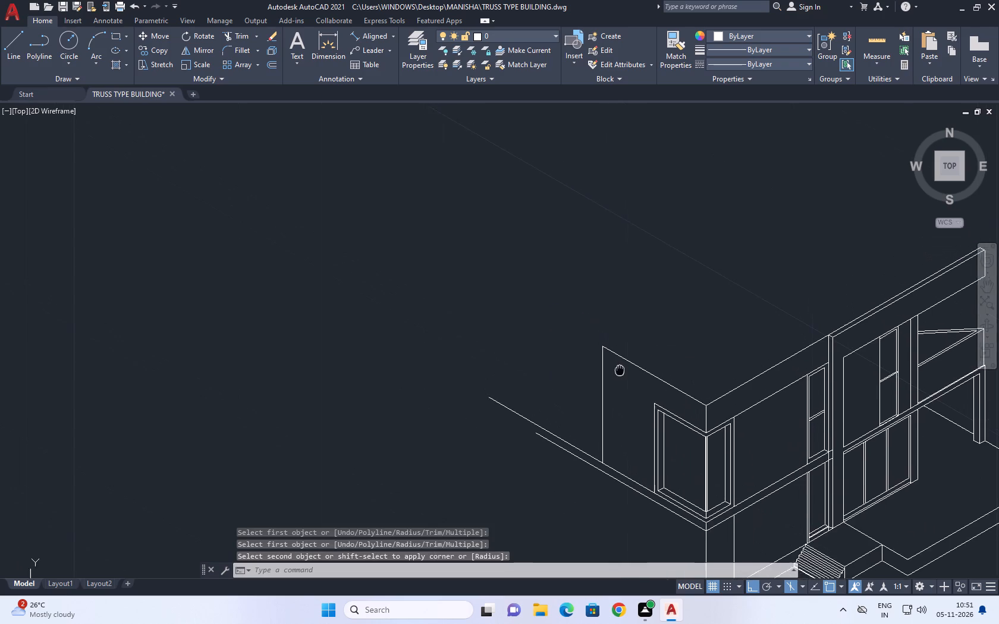
{"action": "middle_click_drag", "start_coordinate": [621, 373], "coordinate": [630, 393]}
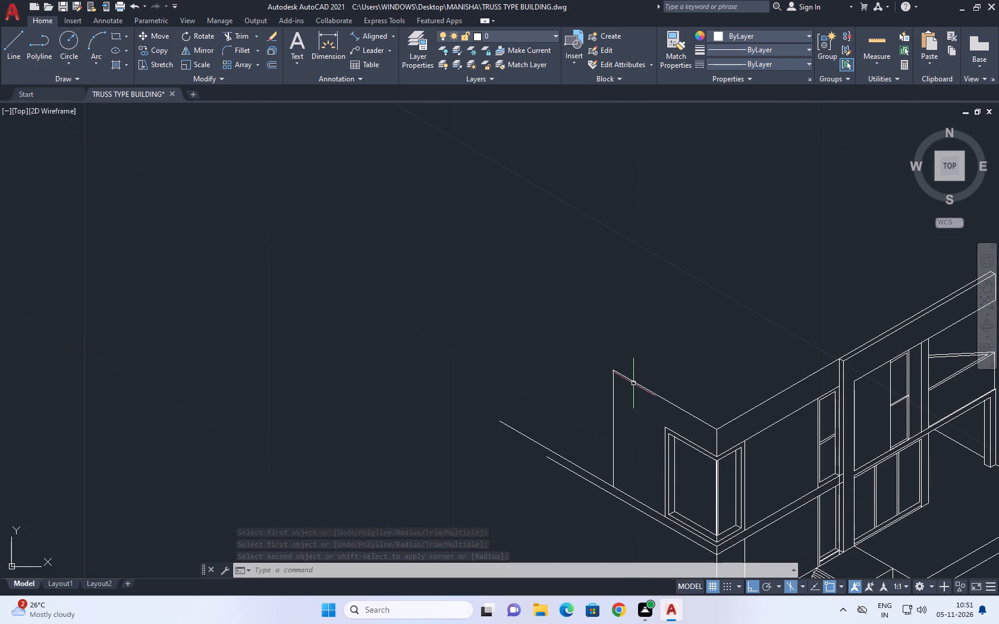
{"action": "middle_click_drag", "start_coordinate": [615, 390], "coordinate": [615, 368]}
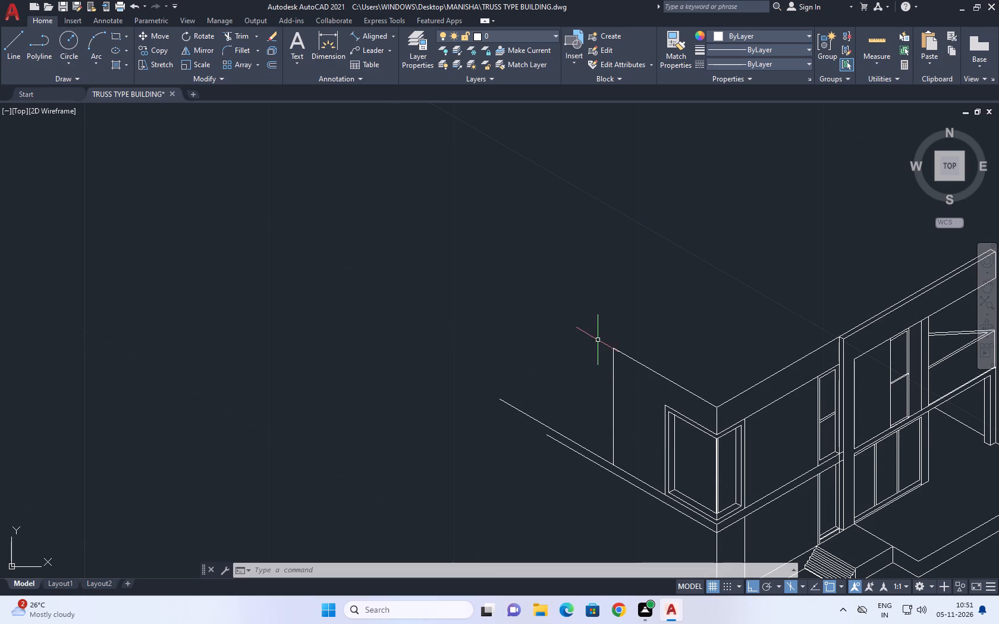
{"action": "middle_click_drag", "start_coordinate": [609, 461], "coordinate": [586, 416]}
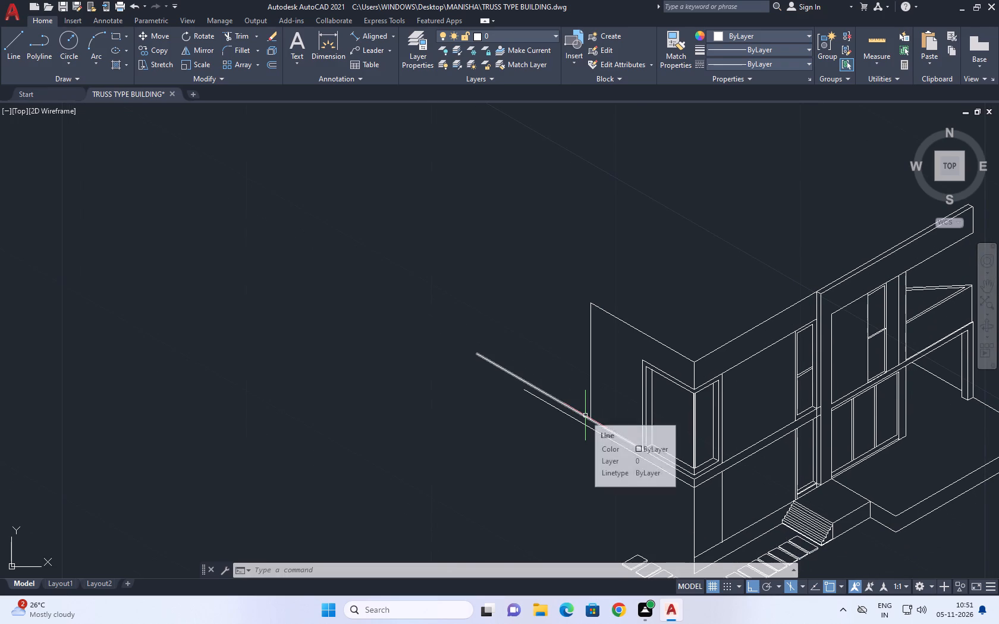
{"action": "middle_click_drag", "start_coordinate": [588, 452], "coordinate": [535, 405]}
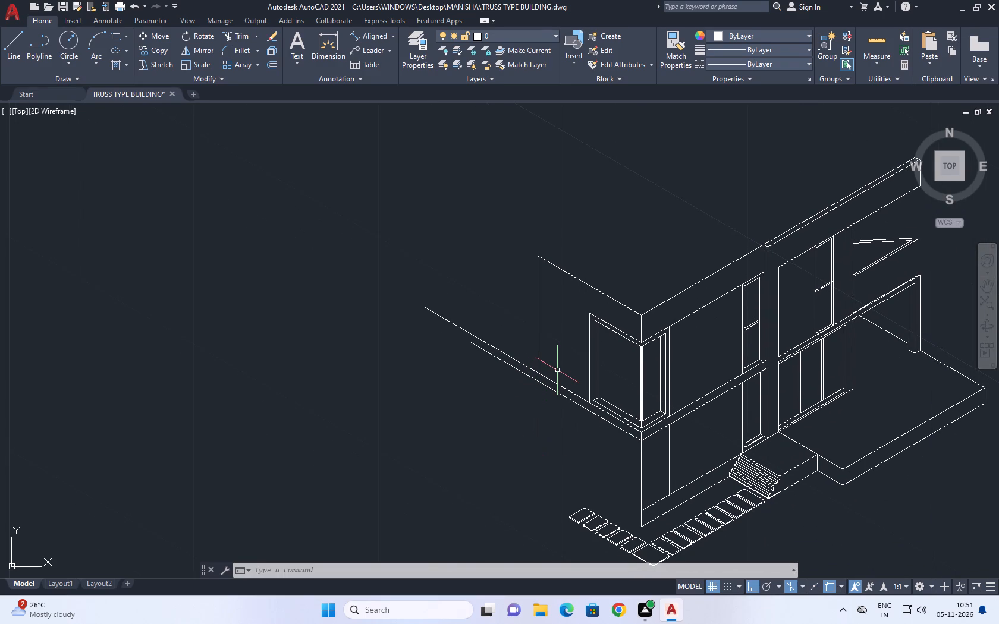
{"action": "type", "text": "EX"}
{"action": "key", "text": "space"}
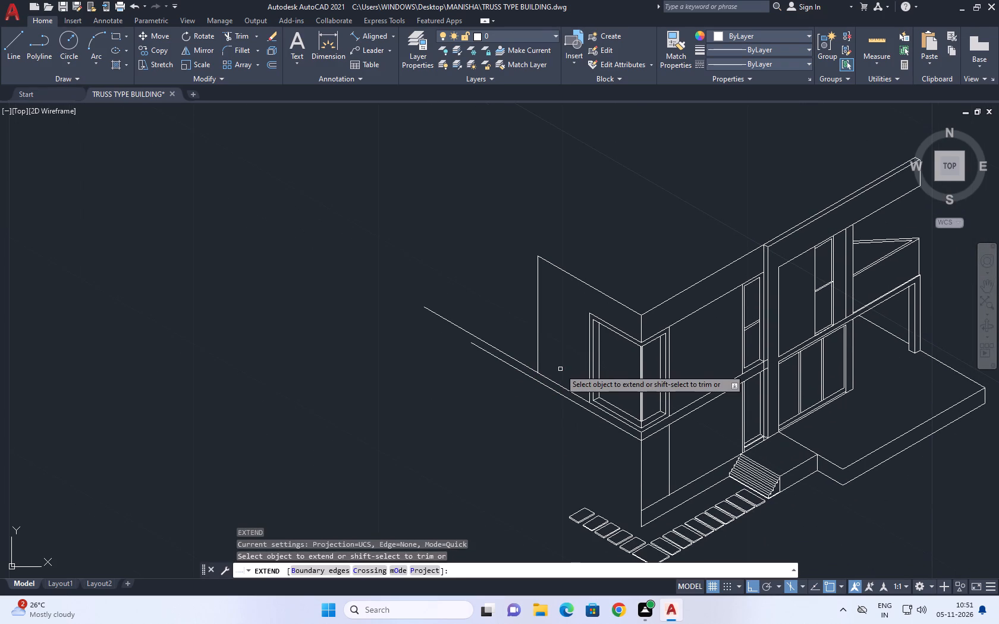
{"action": "left_click", "coordinate": [517, 321]}
{"action": "left_click", "coordinate": [546, 339]}
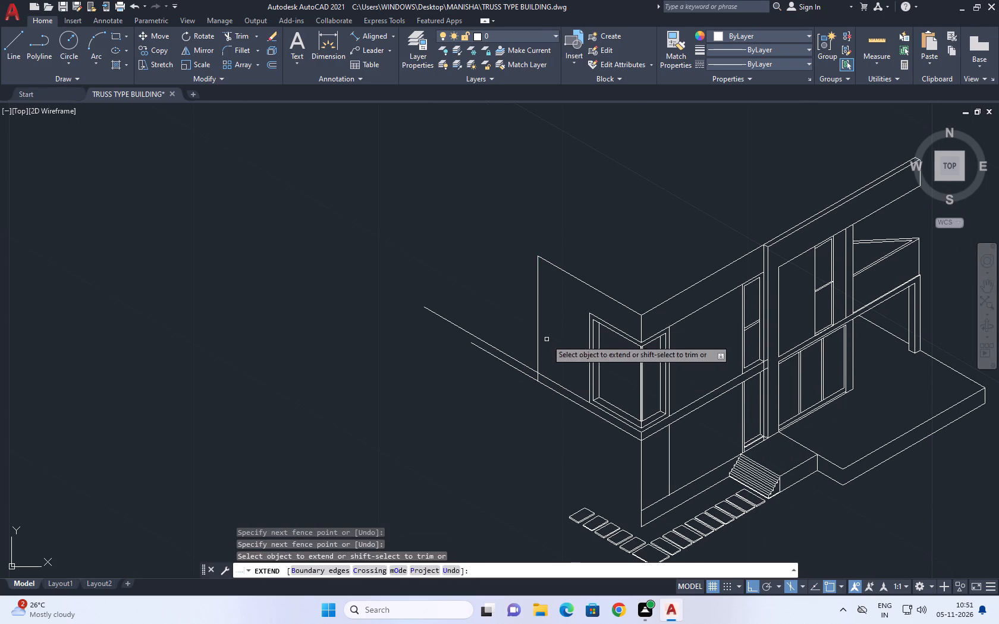
{"action": "right_click", "coordinate": [498, 298]}
{"action": "left_click", "coordinate": [523, 317]}
Examine the side wall, its 150° floor band lines and the ground-floor corner below the window.
{"action": "middle_click_drag", "start_coordinate": [507, 320], "coordinate": [519, 336]}
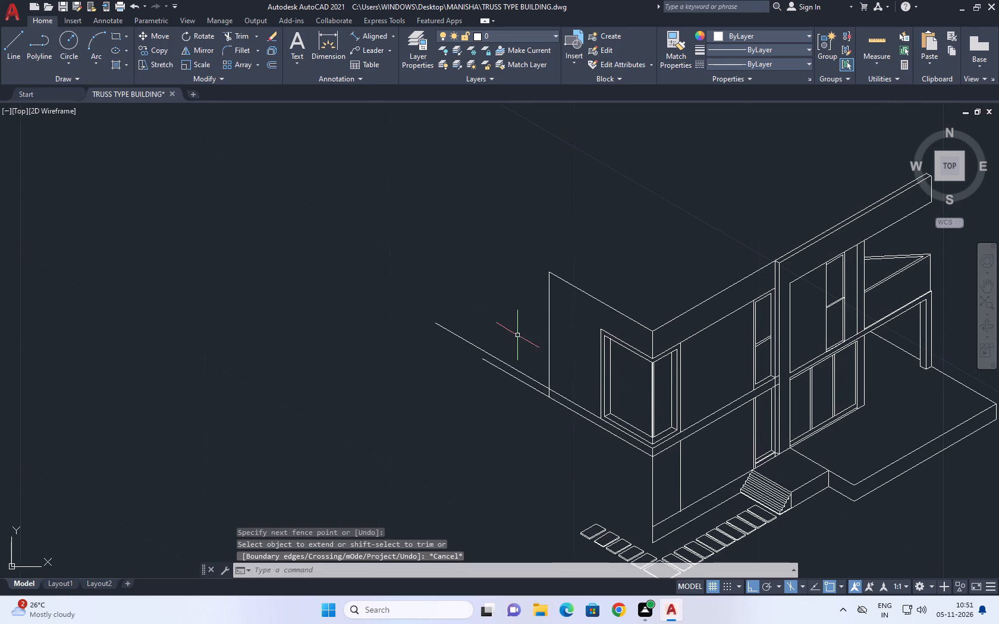
{"action": "scroll", "coordinate": [516, 332], "scroll_direction": "up", "scroll_amount": 1}
{"action": "middle_click_drag", "start_coordinate": [532, 333], "coordinate": [568, 383]}
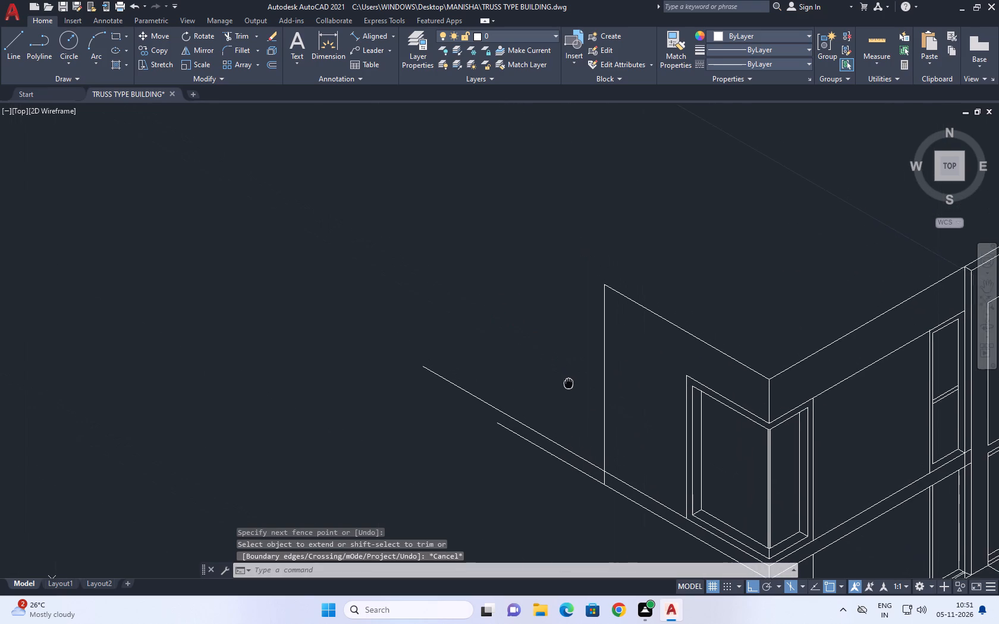
{"action": "middle_click_drag", "start_coordinate": [568, 383], "coordinate": [571, 388]}
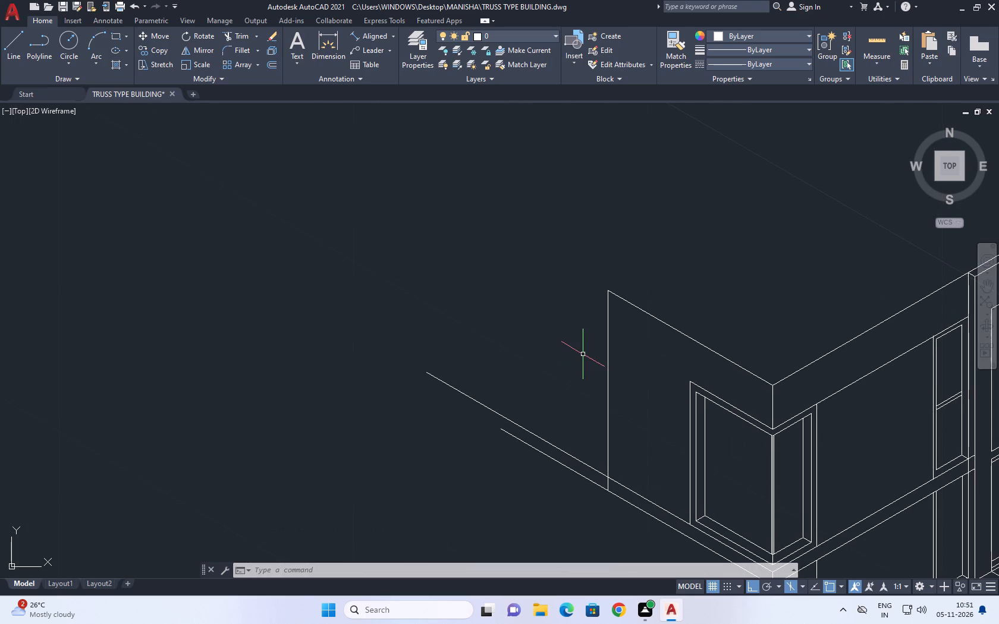
{"action": "middle_click_drag", "start_coordinate": [583, 430], "coordinate": [556, 377]}
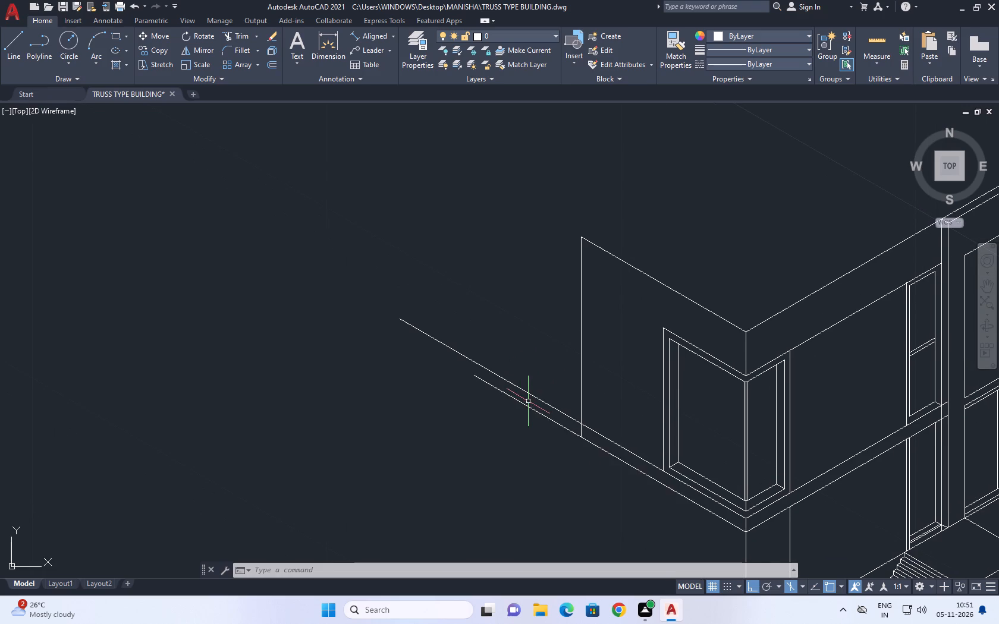
{"action": "middle_click_drag", "start_coordinate": [527, 472], "coordinate": [457, 472]}
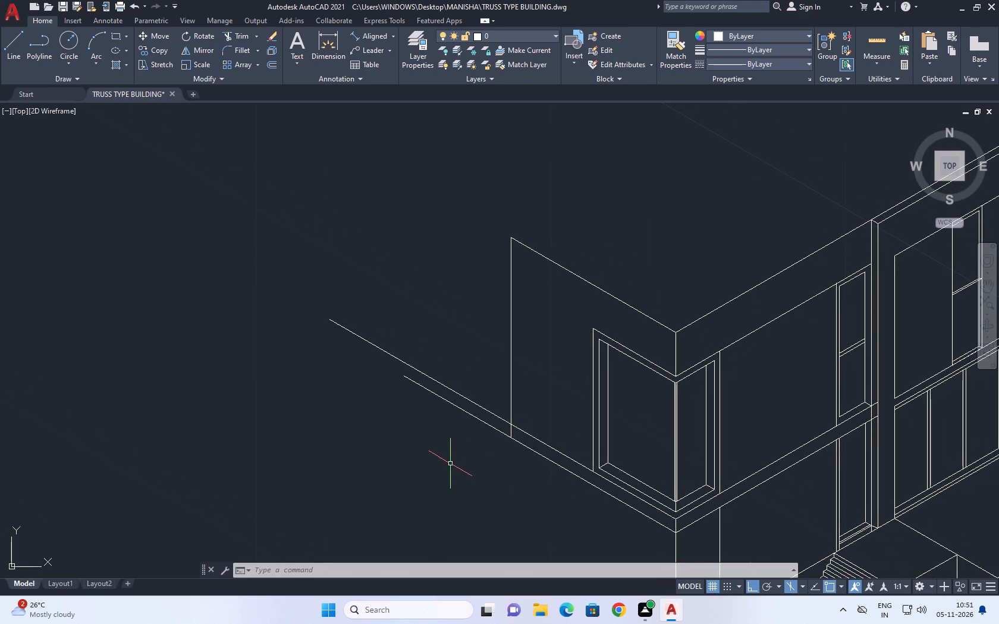
{"action": "middle_click_drag", "start_coordinate": [625, 492], "coordinate": [614, 421]}
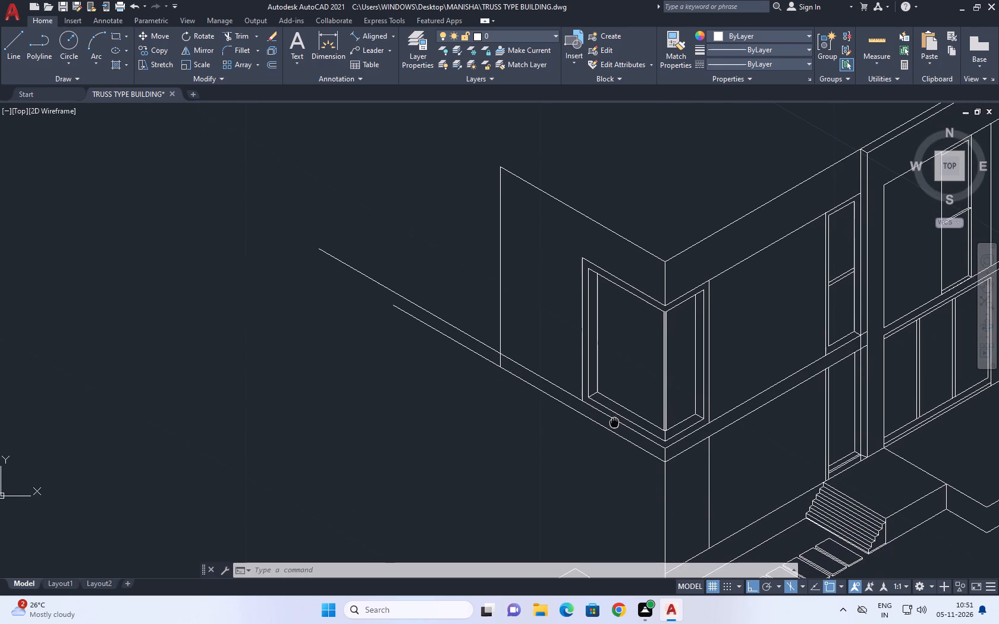
{"action": "middle_click_drag", "start_coordinate": [614, 421], "coordinate": [614, 421]}
{"action": "scroll", "coordinate": [666, 450], "scroll_direction": "down", "scroll_amount": 1}
{"action": "middle_click_drag", "start_coordinate": [673, 461], "coordinate": [668, 436]}
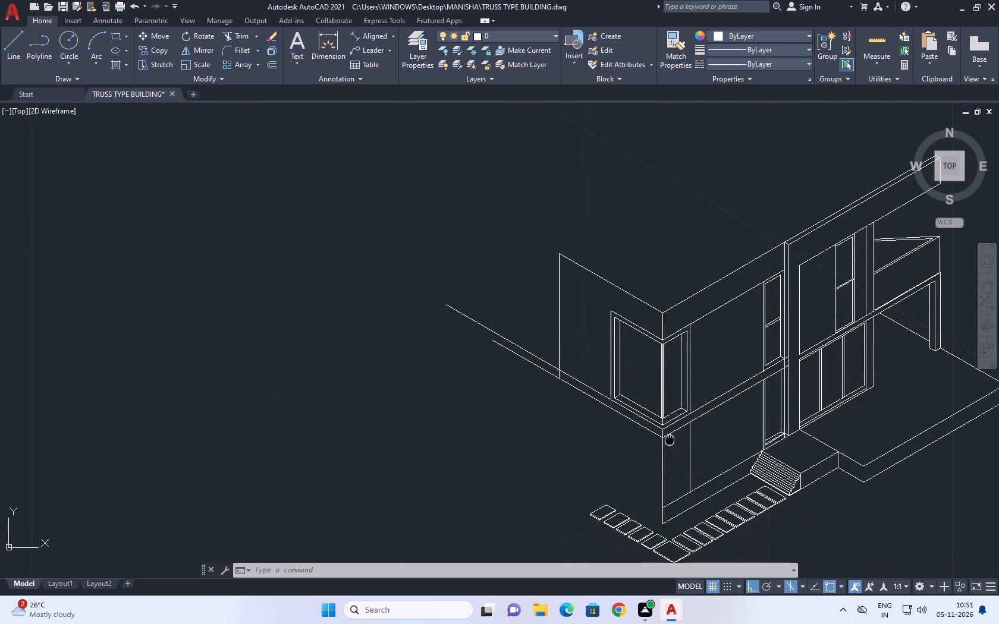
{"action": "middle_click_drag", "start_coordinate": [668, 436], "coordinate": [667, 421]}
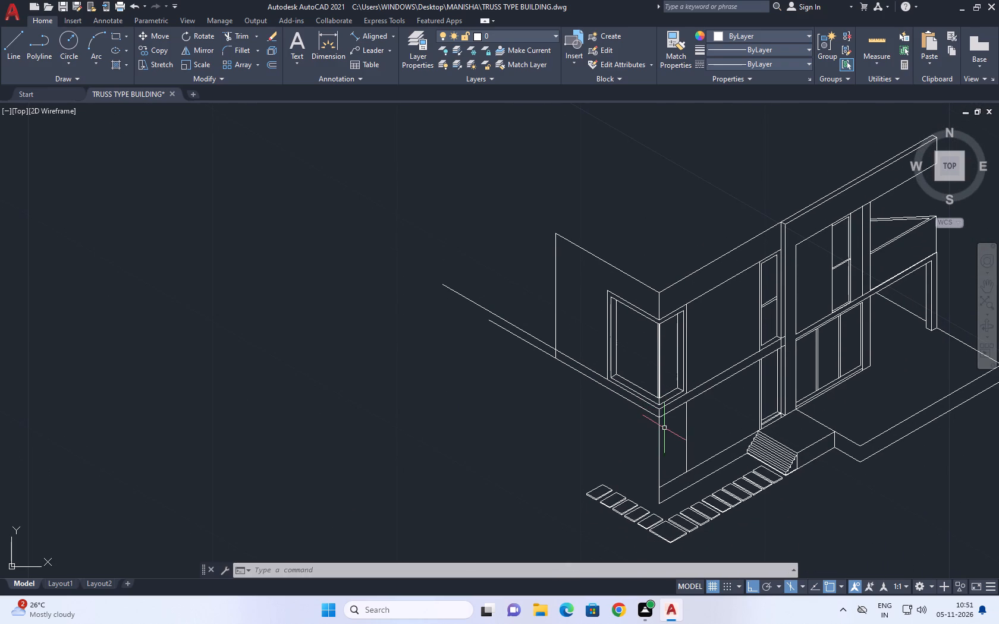
Move the ground-floor vertical corner edge below the window slightly inward along the 30° direction on the top isoplane.
{"action": "left_click", "coordinate": [665, 429]}
{"action": "left_click", "coordinate": [658, 440]}
{"action": "middle_click_drag", "start_coordinate": [671, 437], "coordinate": [632, 449]}
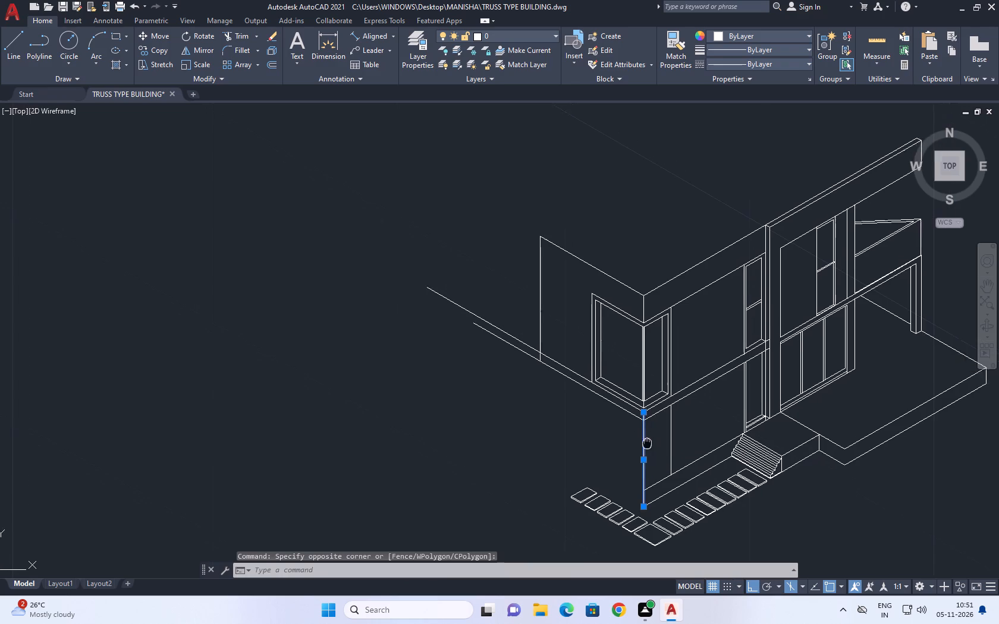
{"action": "middle_click_drag", "start_coordinate": [632, 449], "coordinate": [597, 458]}
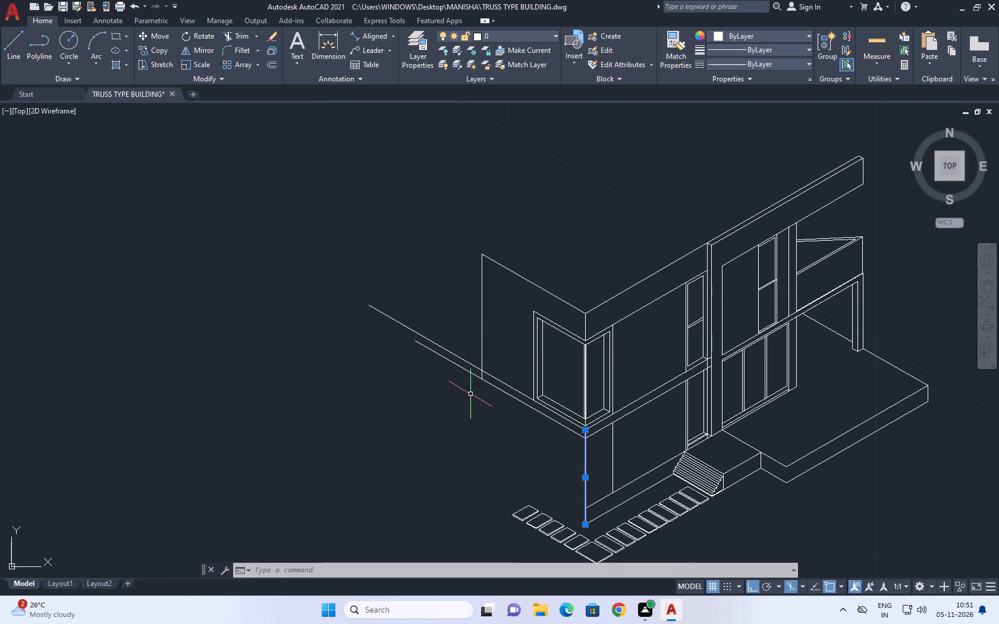
{"action": "left_click", "coordinate": [162, 35]}
{"action": "scroll", "coordinate": [607, 486], "scroll_direction": "up", "scroll_amount": 2}
{"action": "left_click", "coordinate": [582, 479]}
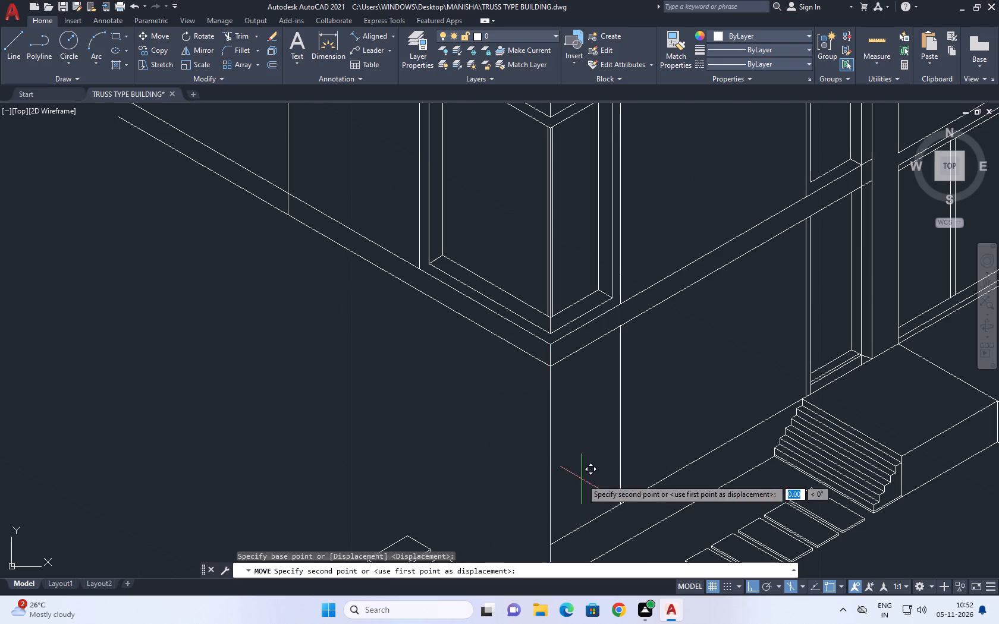
{"action": "key", "text": "F5"}
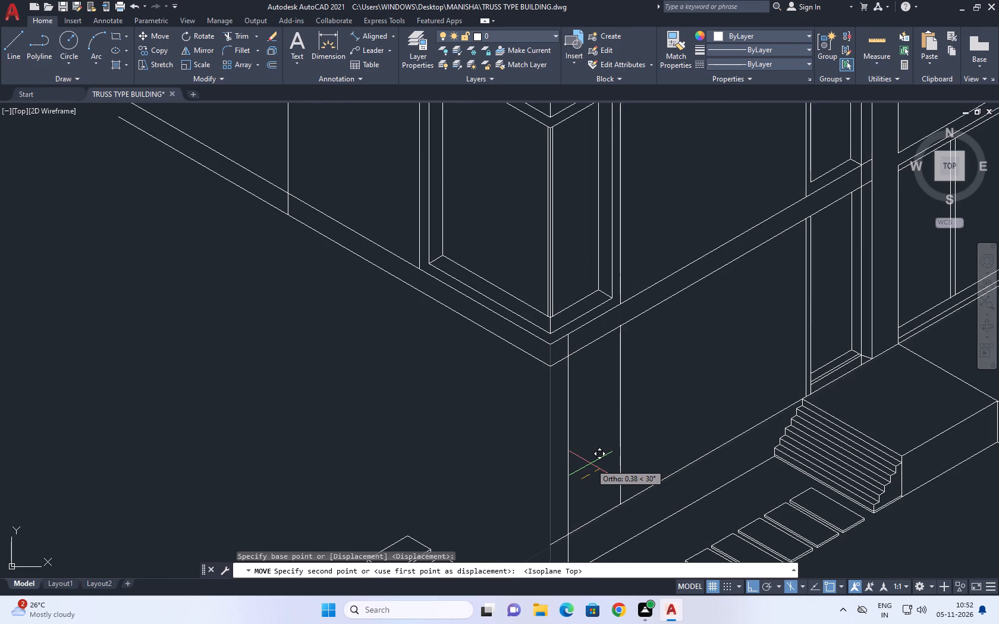
{"action": "left_click", "coordinate": [588, 464]}
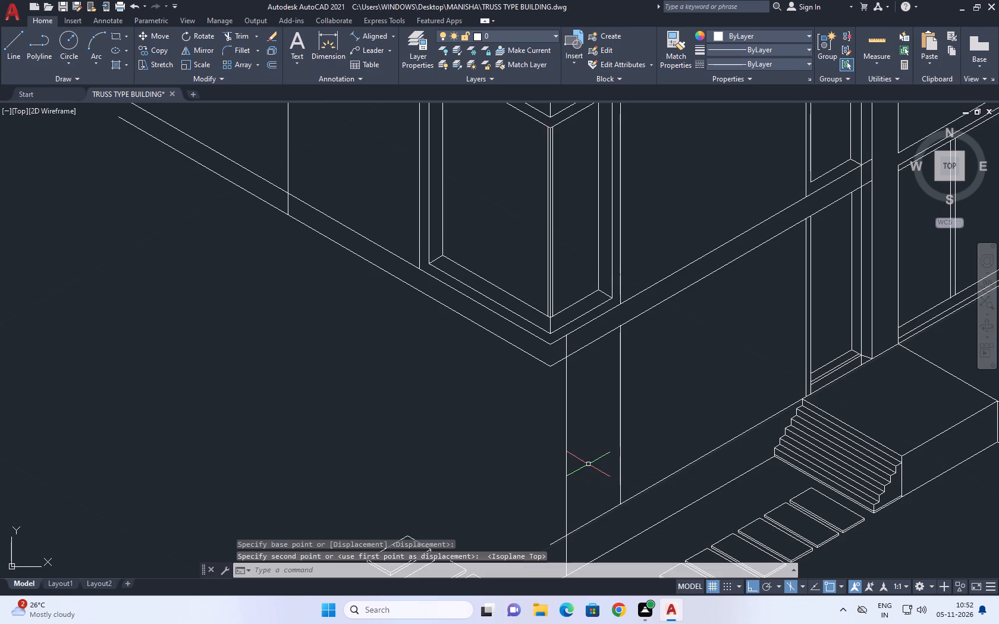
Trim the moved edge inside the floor band and the two 30° base line ends projecting beyond the new corner.
{"action": "left_click", "coordinate": [241, 31]}
{"action": "left_click", "coordinate": [567, 343]}
{"action": "middle_click_drag", "start_coordinate": [561, 358], "coordinate": [590, 236]}
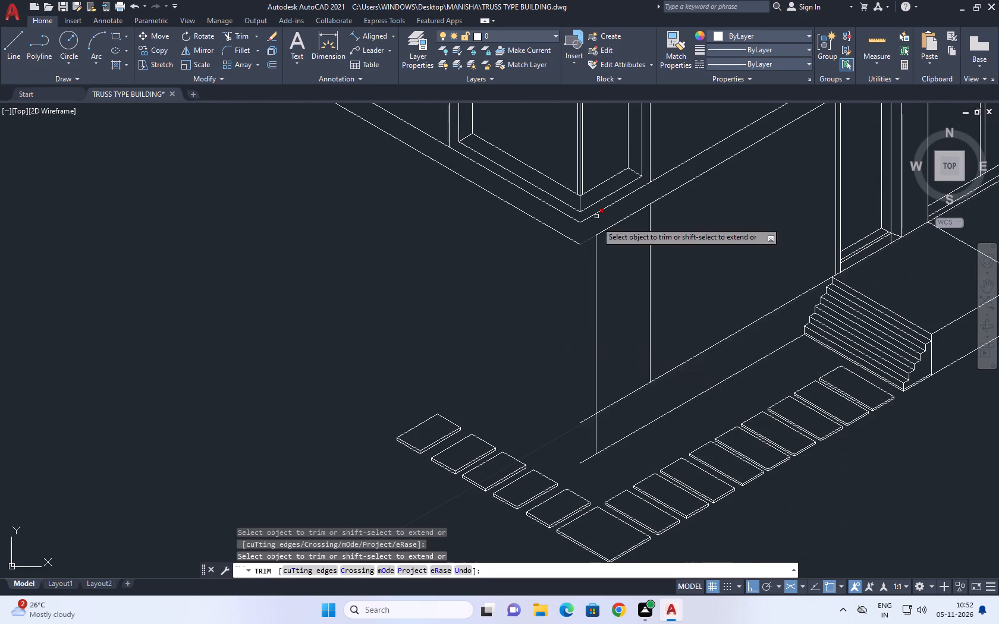
{"action": "left_click", "coordinate": [581, 406]}
{"action": "left_click", "coordinate": [593, 477]}
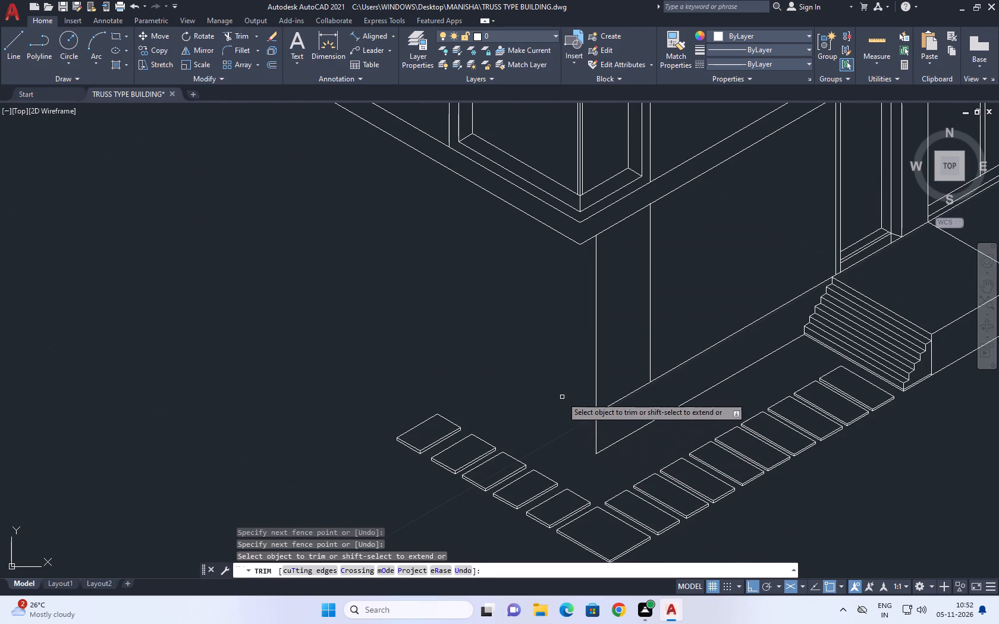
{"action": "right_click", "coordinate": [564, 387]}
{"action": "left_click", "coordinate": [583, 407]}
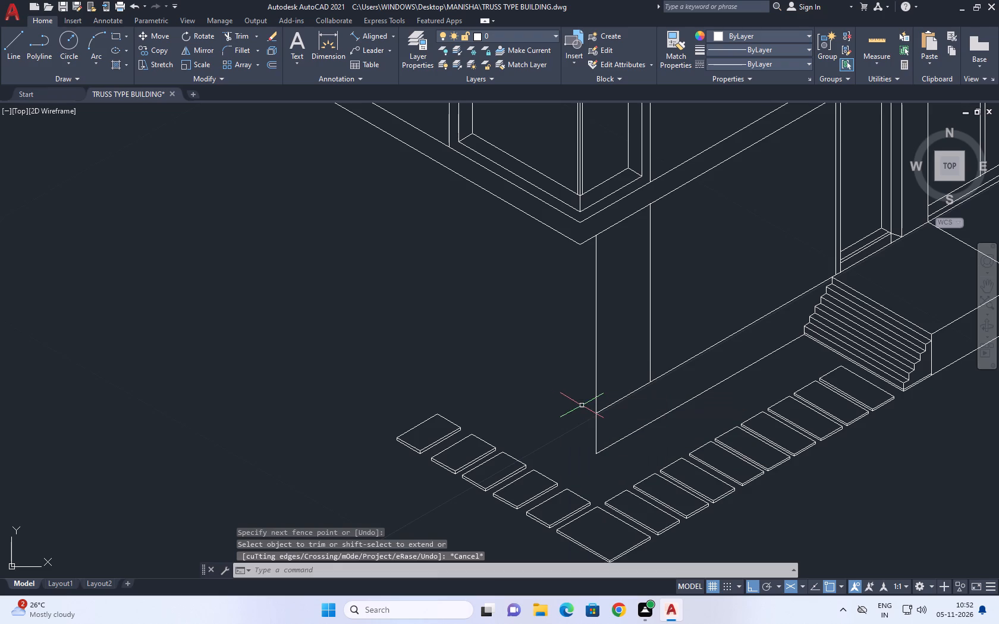
Draw the side wall's base line about 11.5 long at 150° from the bottom of the moved corner edge.
{"action": "middle_click_drag", "start_coordinate": [582, 405], "coordinate": [623, 445]}
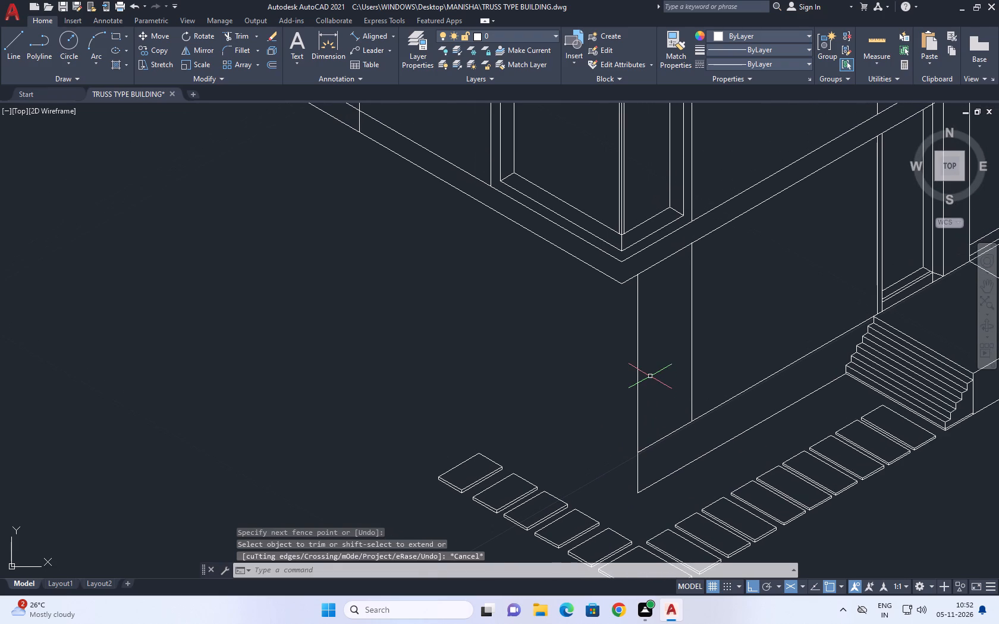
{"action": "middle_click_drag", "start_coordinate": [650, 376], "coordinate": [677, 423]}
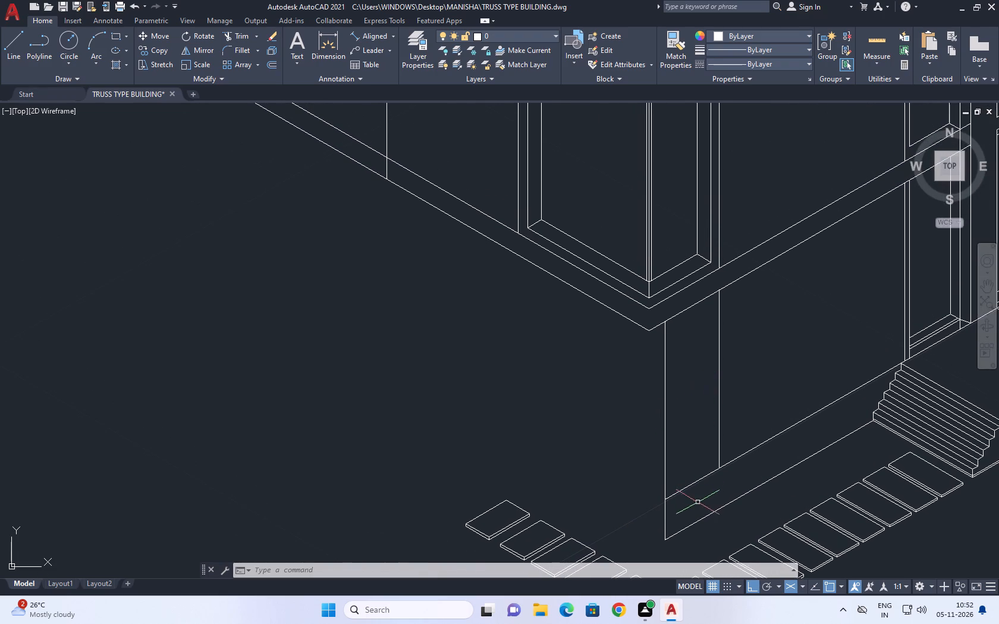
{"action": "middle_click_drag", "start_coordinate": [693, 483], "coordinate": [684, 426]}
{"action": "left_click", "coordinate": [13, 48]}
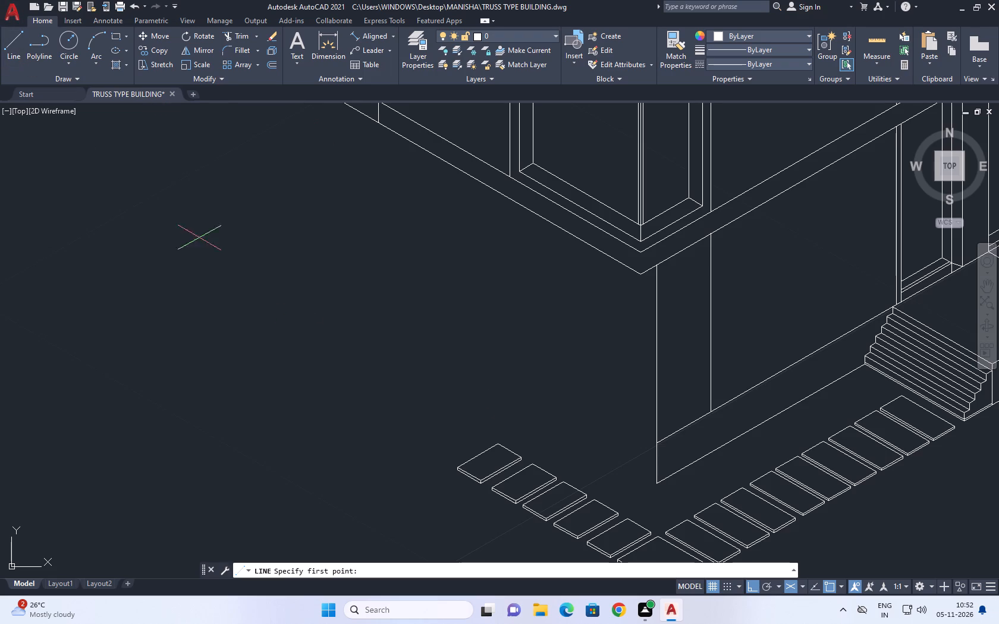
{"action": "left_click", "coordinate": [654, 485]}
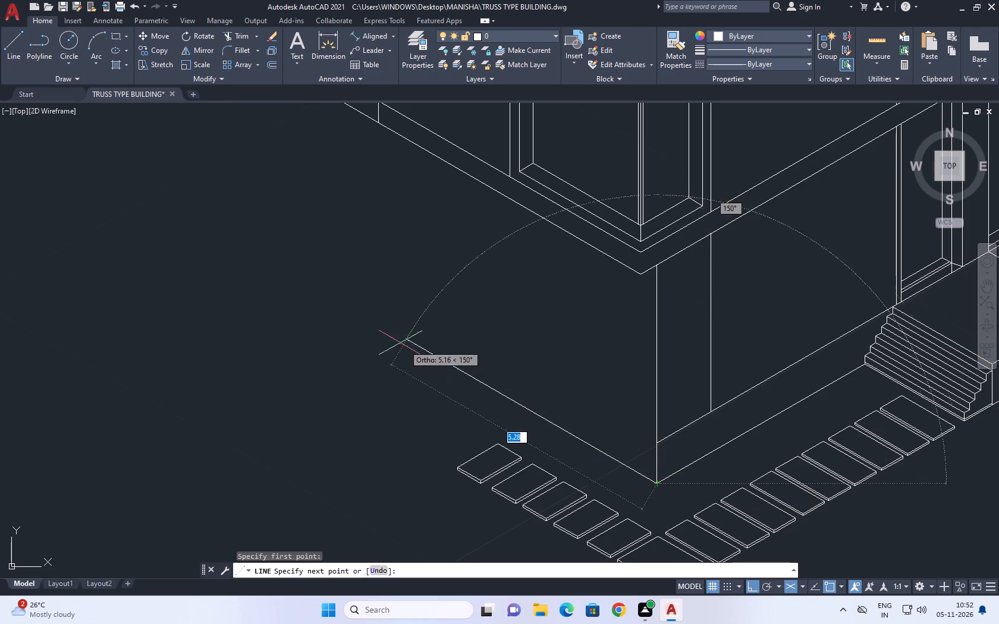
{"action": "middle_click_drag", "start_coordinate": [346, 322], "coordinate": [486, 390]}
{"action": "scroll", "coordinate": [511, 387], "scroll_direction": "down", "scroll_amount": 2}
{"action": "middle_click_drag", "start_coordinate": [414, 329], "coordinate": [476, 373]}
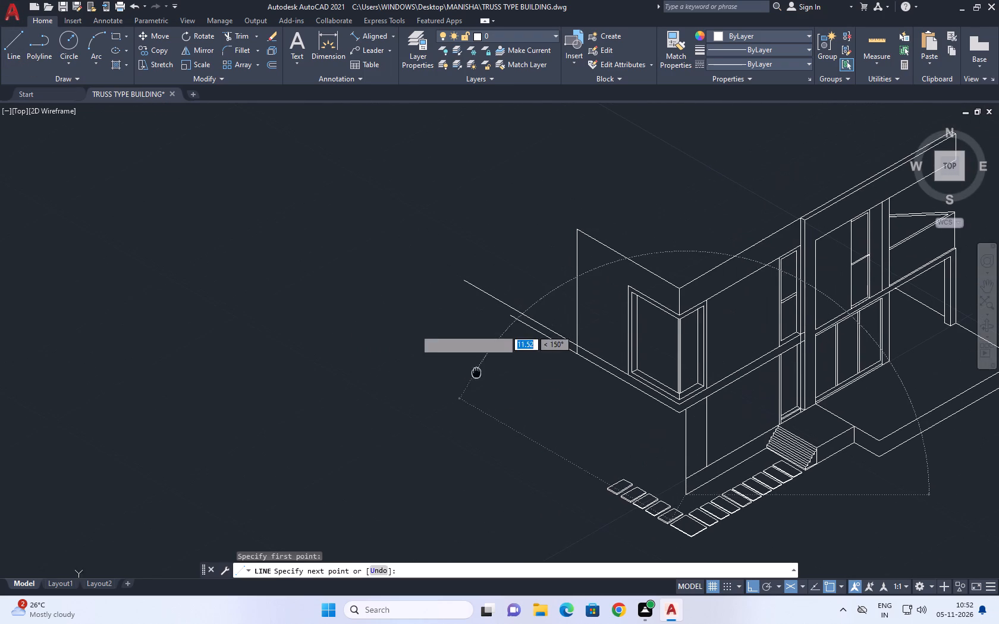
{"action": "middle_click_drag", "start_coordinate": [476, 373], "coordinate": [477, 373]}
{"action": "left_click", "coordinate": [479, 371]}
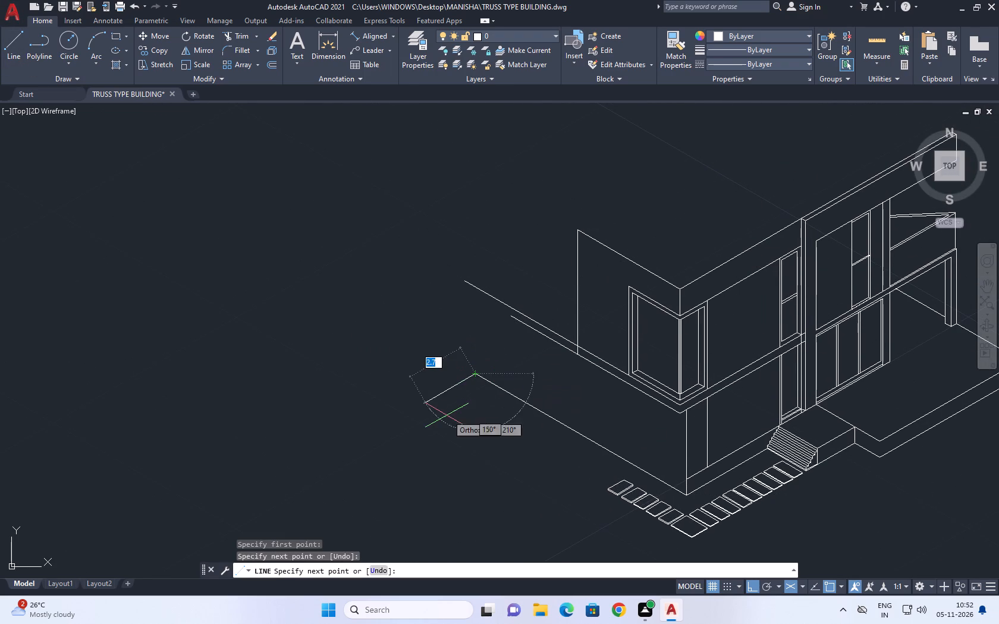
{"action": "right_click", "coordinate": [447, 415]}
{"action": "left_click", "coordinate": [486, 436]}
Draw a vertical line about 0.4 long joining the floor band's upper and lower corners below the corner window.
{"action": "middle_click_drag", "start_coordinate": [687, 456], "coordinate": [689, 477]}
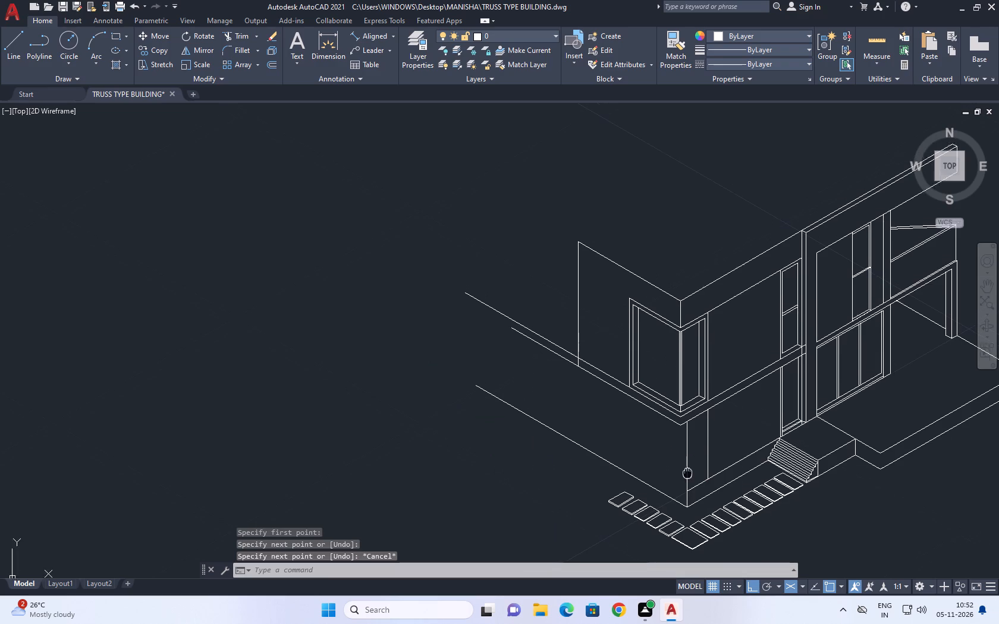
{"action": "middle_click_drag", "start_coordinate": [689, 477], "coordinate": [689, 479]}
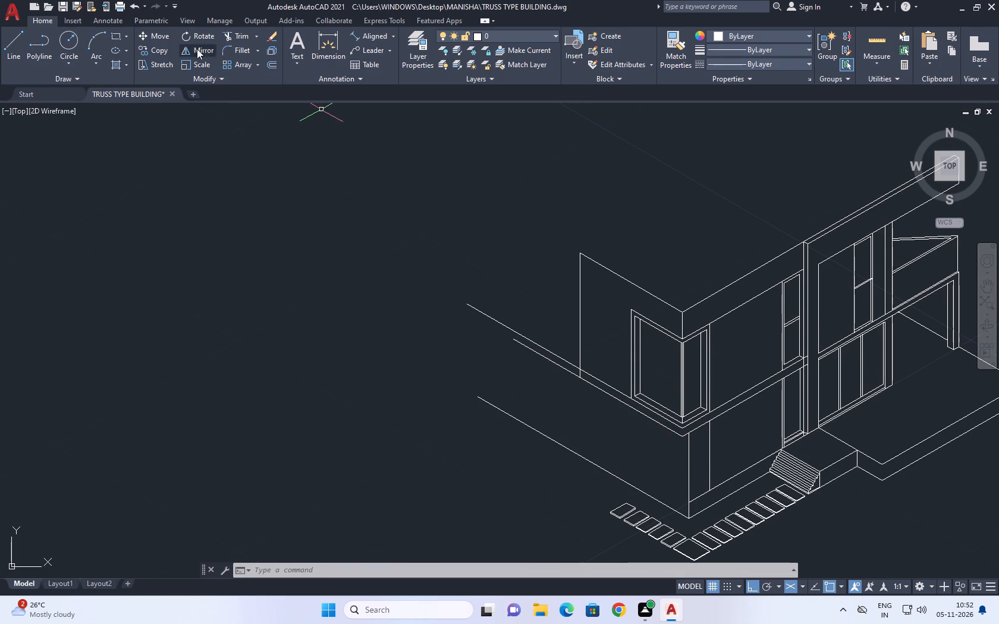
{"action": "left_click", "coordinate": [0, 45]}
{"action": "scroll", "coordinate": [679, 429], "scroll_direction": "up", "scroll_amount": 2}
{"action": "left_click", "coordinate": [4, 43]}
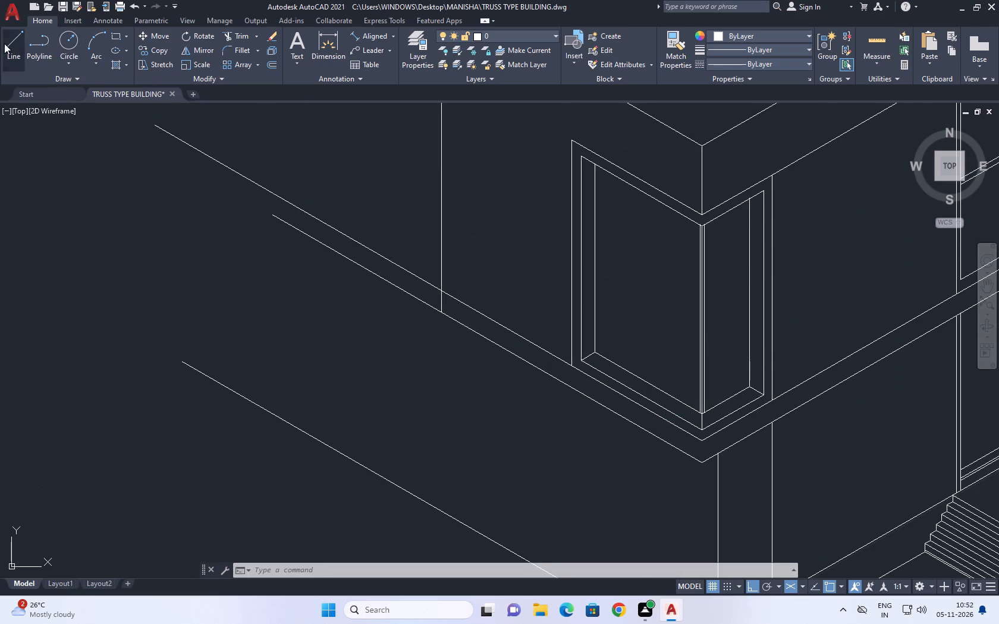
{"action": "scroll", "coordinate": [714, 460], "scroll_direction": "up", "scroll_amount": 2}
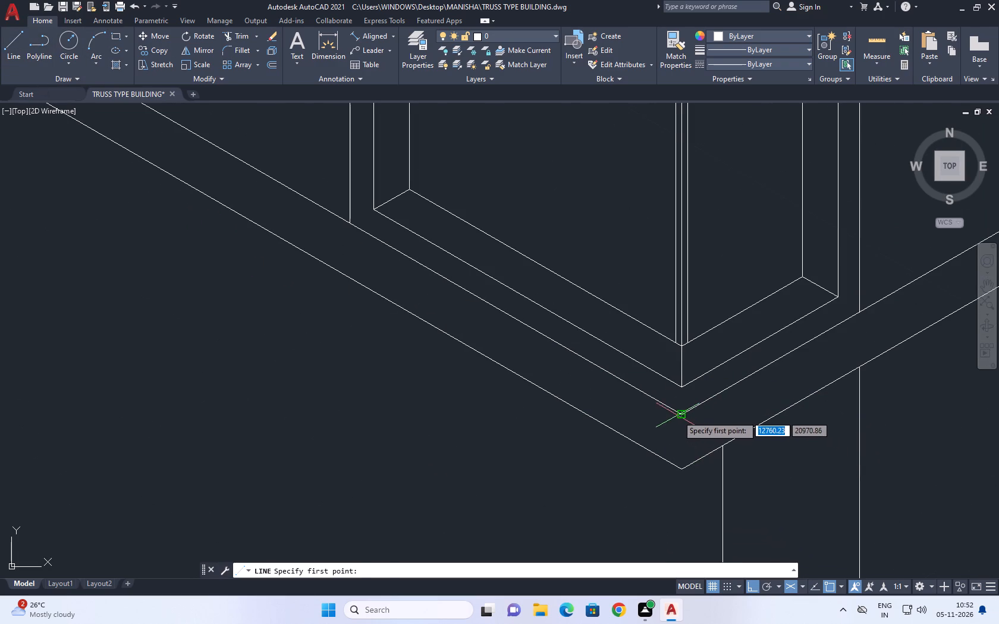
{"action": "left_click", "coordinate": [680, 415]}
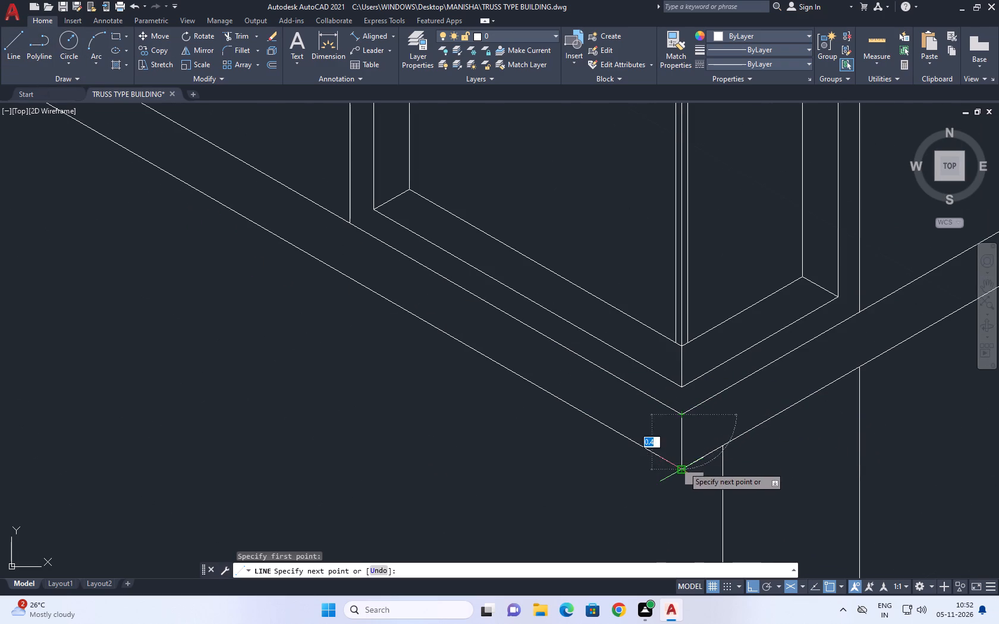
{"action": "left_click", "coordinate": [683, 467]}
{"action": "right_click", "coordinate": [690, 415]}
{"action": "left_click", "coordinate": [728, 437]}
Draw a 2.80 line at 330° on the ground-floor side wall, starting just below the floor band.
{"action": "scroll", "coordinate": [701, 423], "scroll_direction": "down", "scroll_amount": 3}
{"action": "middle_click_drag", "start_coordinate": [712, 474], "coordinate": [710, 461]}
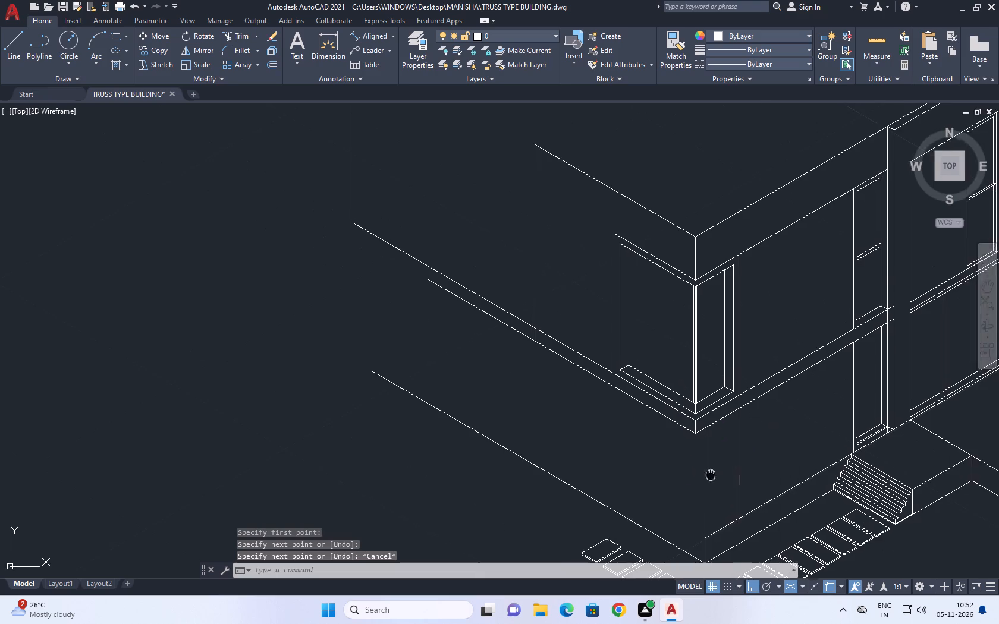
{"action": "middle_click_drag", "start_coordinate": [710, 461], "coordinate": [710, 379]}
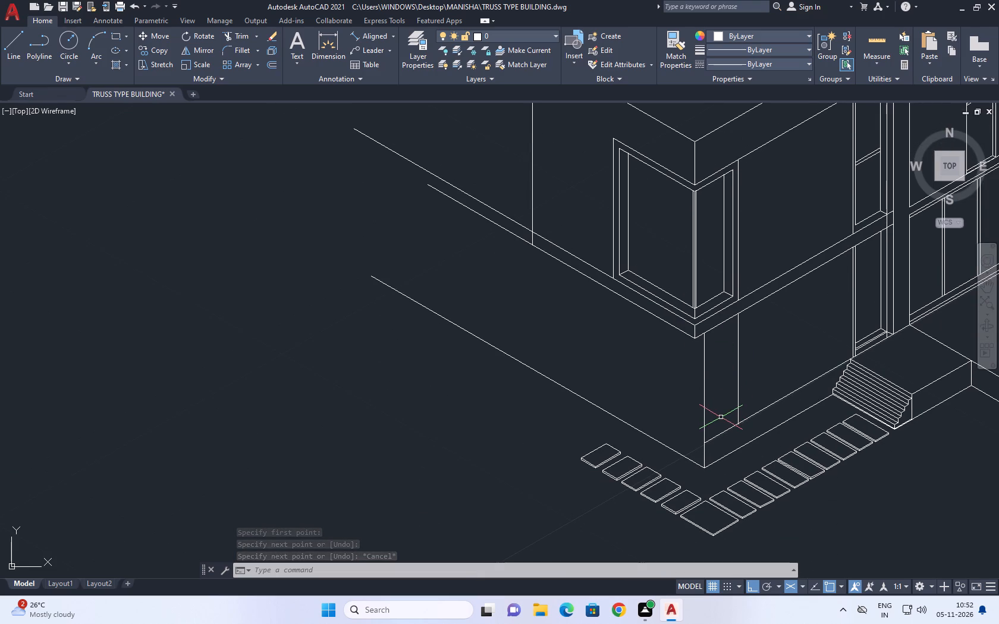
{"action": "scroll", "coordinate": [863, 623], "scroll_direction": "up", "scroll_amount": 1}
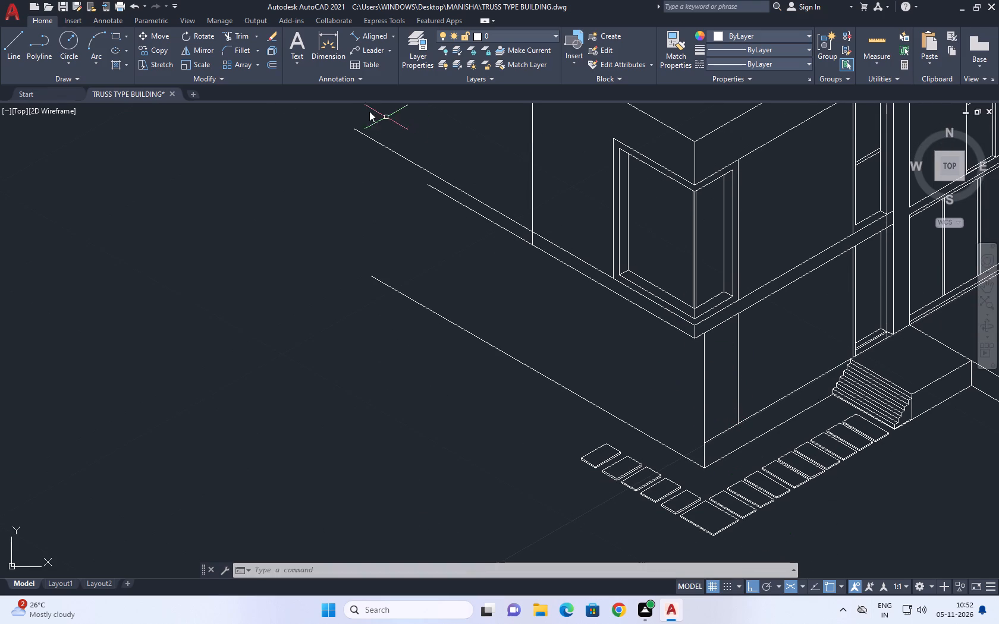
{"action": "left_click", "coordinate": [10, 37]}
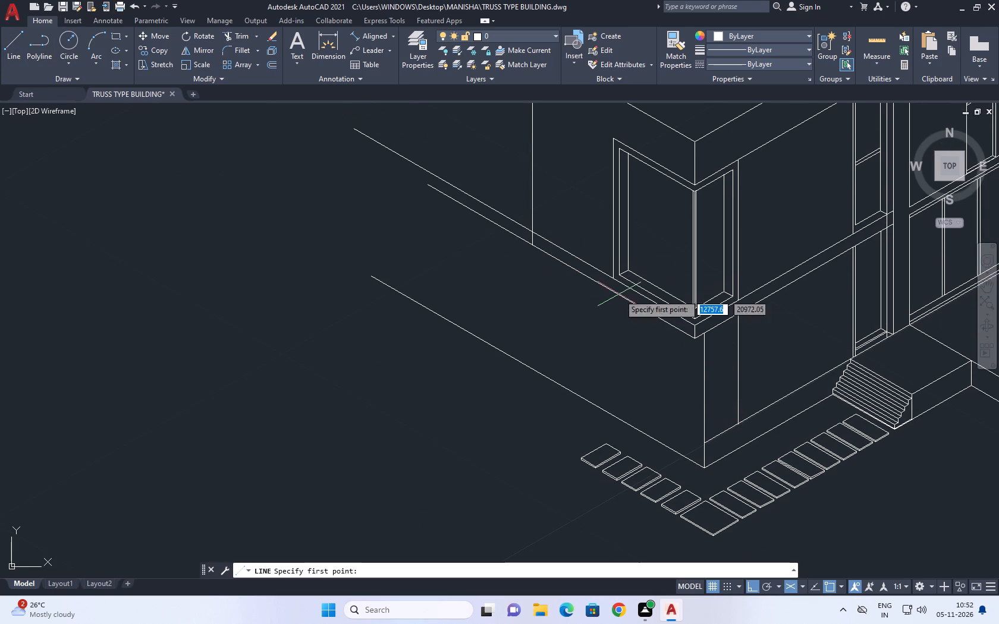
{"action": "scroll", "coordinate": [622, 308], "scroll_direction": "up", "scroll_amount": 2}
{"action": "left_click", "coordinate": [593, 309]}
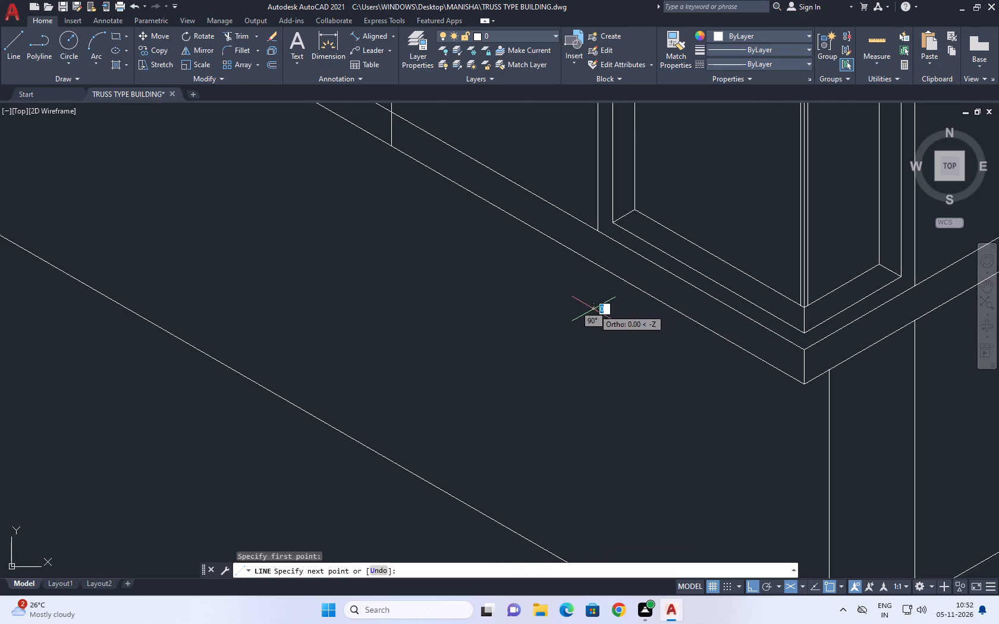
{"action": "middle_click_drag", "start_coordinate": [749, 404], "coordinate": [723, 374]}
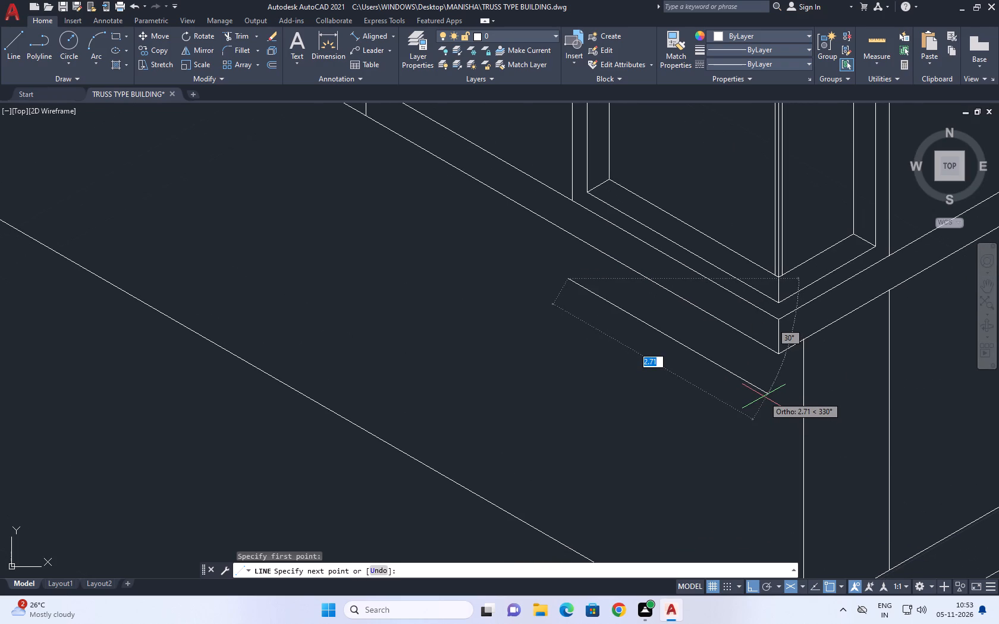
{"action": "type", "text": "2.80"}
{"action": "key", "text": "Return"}
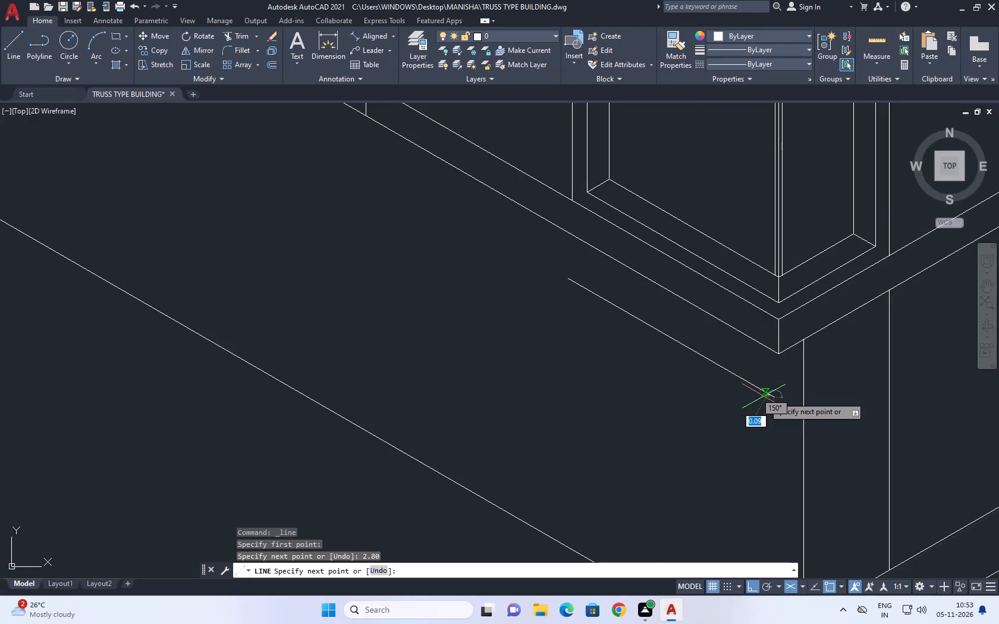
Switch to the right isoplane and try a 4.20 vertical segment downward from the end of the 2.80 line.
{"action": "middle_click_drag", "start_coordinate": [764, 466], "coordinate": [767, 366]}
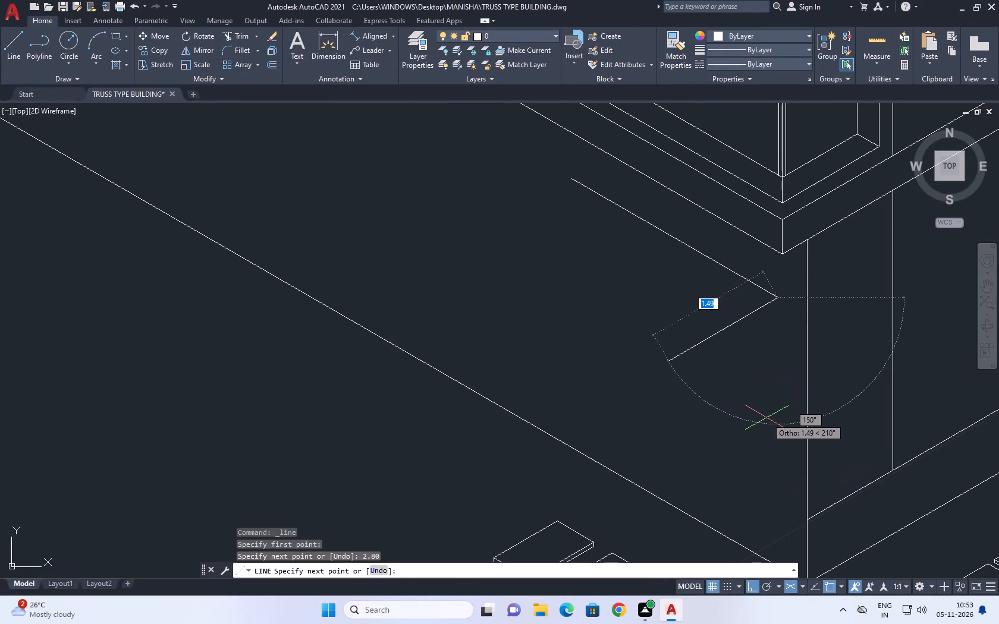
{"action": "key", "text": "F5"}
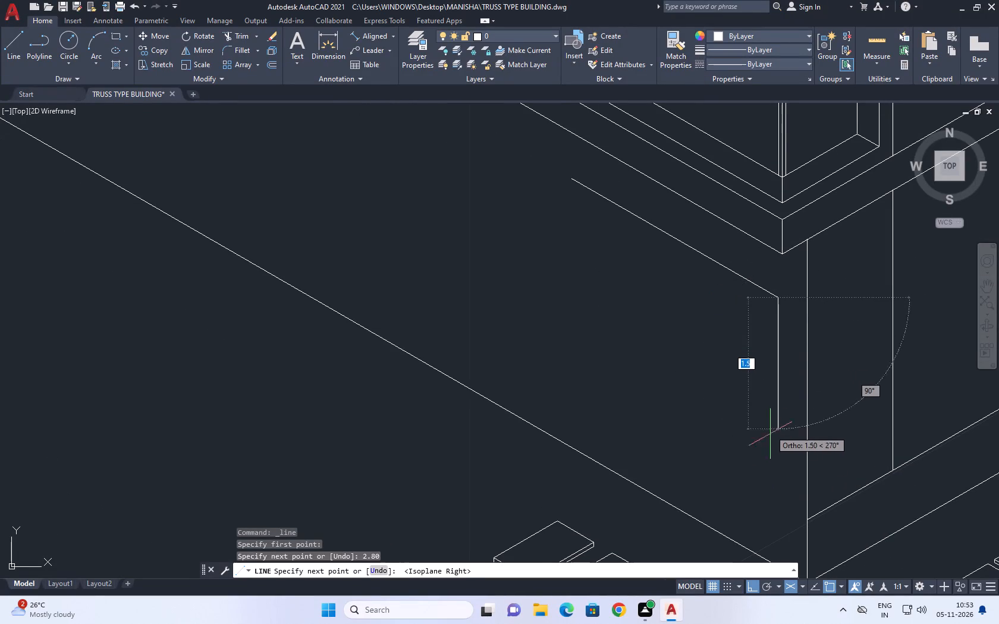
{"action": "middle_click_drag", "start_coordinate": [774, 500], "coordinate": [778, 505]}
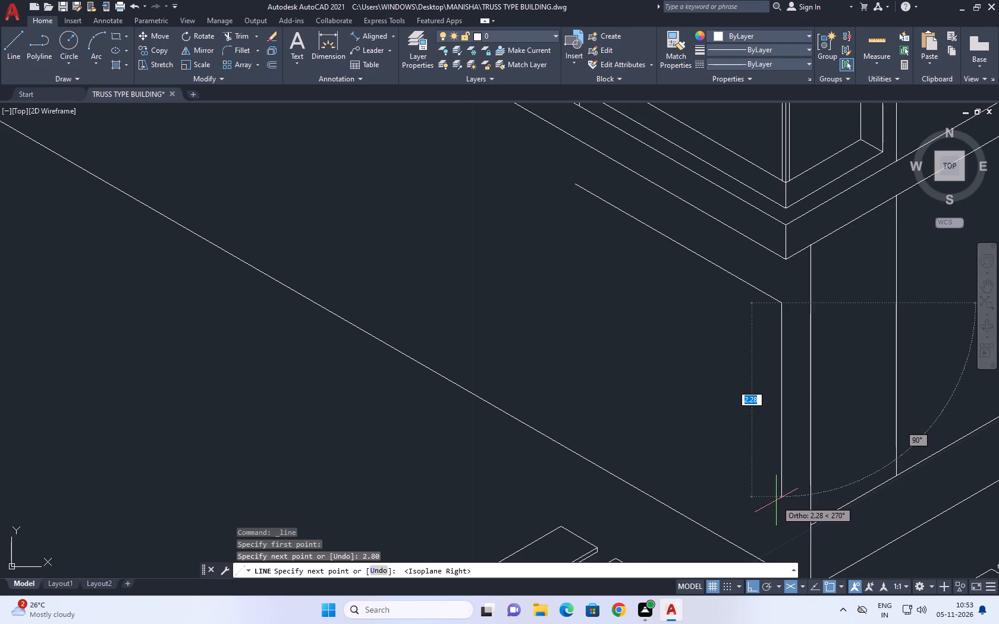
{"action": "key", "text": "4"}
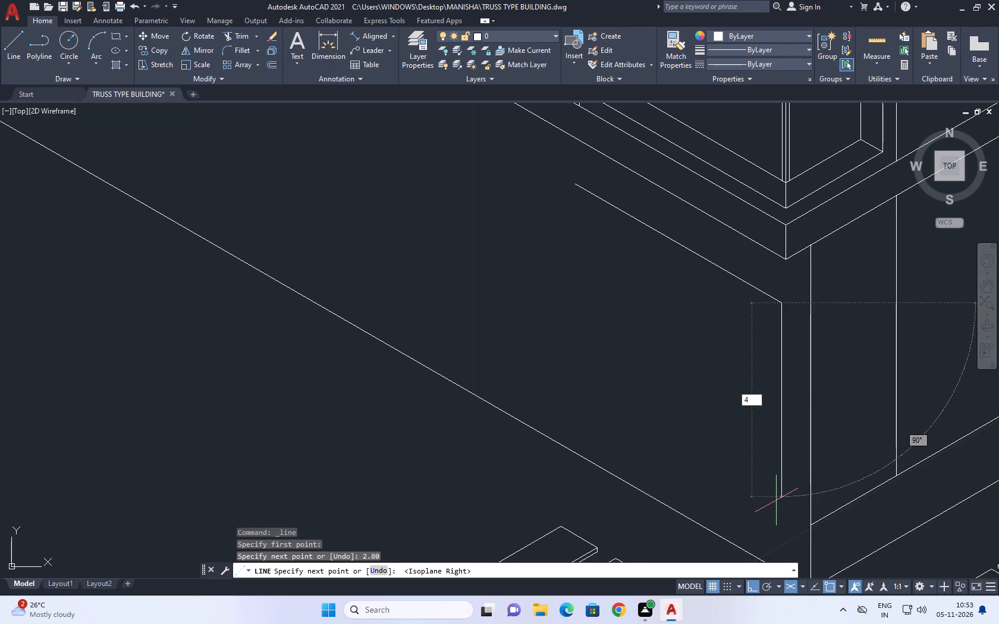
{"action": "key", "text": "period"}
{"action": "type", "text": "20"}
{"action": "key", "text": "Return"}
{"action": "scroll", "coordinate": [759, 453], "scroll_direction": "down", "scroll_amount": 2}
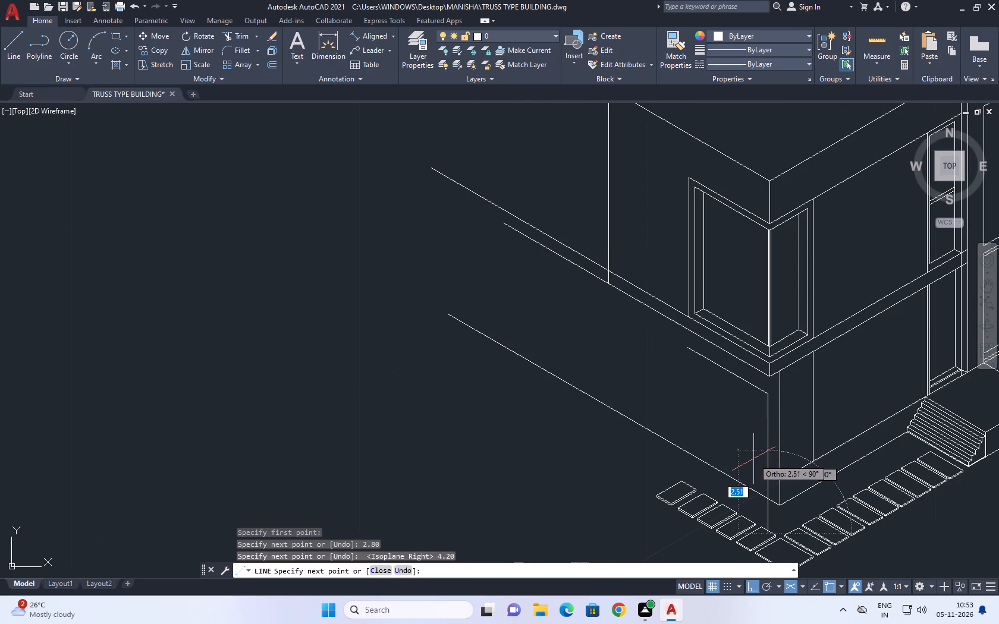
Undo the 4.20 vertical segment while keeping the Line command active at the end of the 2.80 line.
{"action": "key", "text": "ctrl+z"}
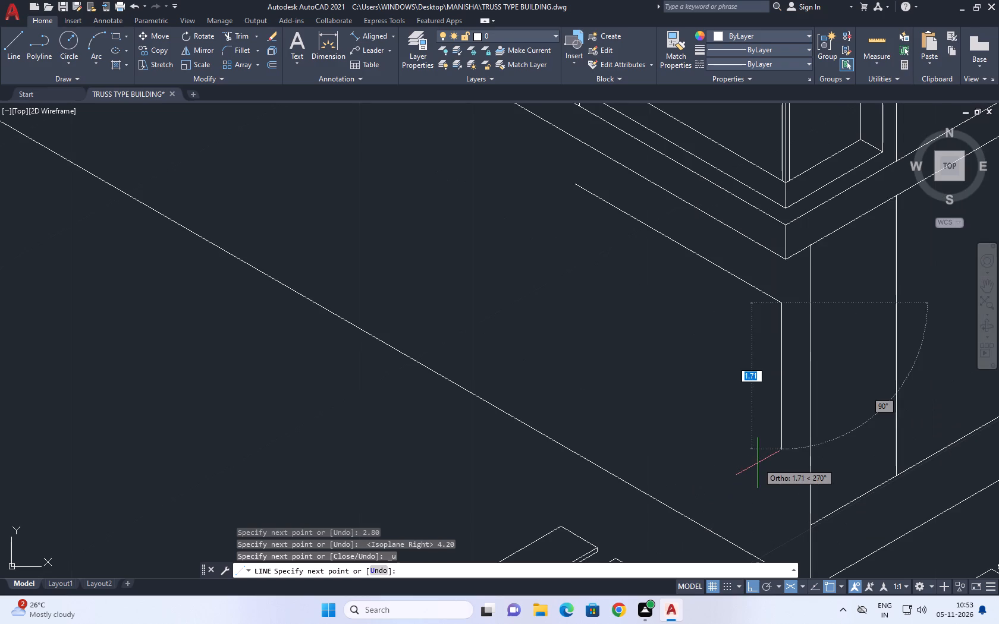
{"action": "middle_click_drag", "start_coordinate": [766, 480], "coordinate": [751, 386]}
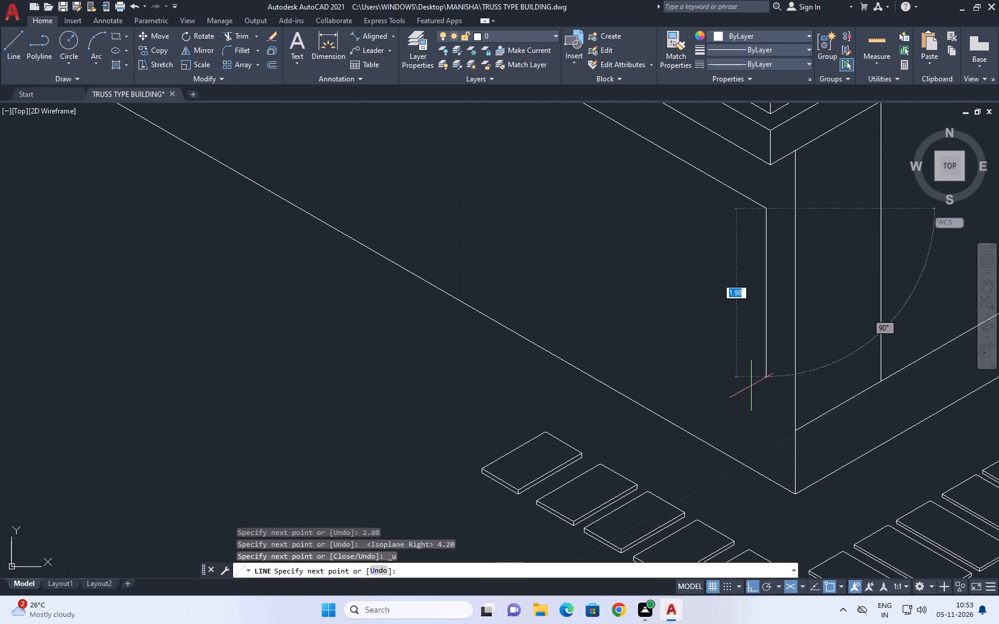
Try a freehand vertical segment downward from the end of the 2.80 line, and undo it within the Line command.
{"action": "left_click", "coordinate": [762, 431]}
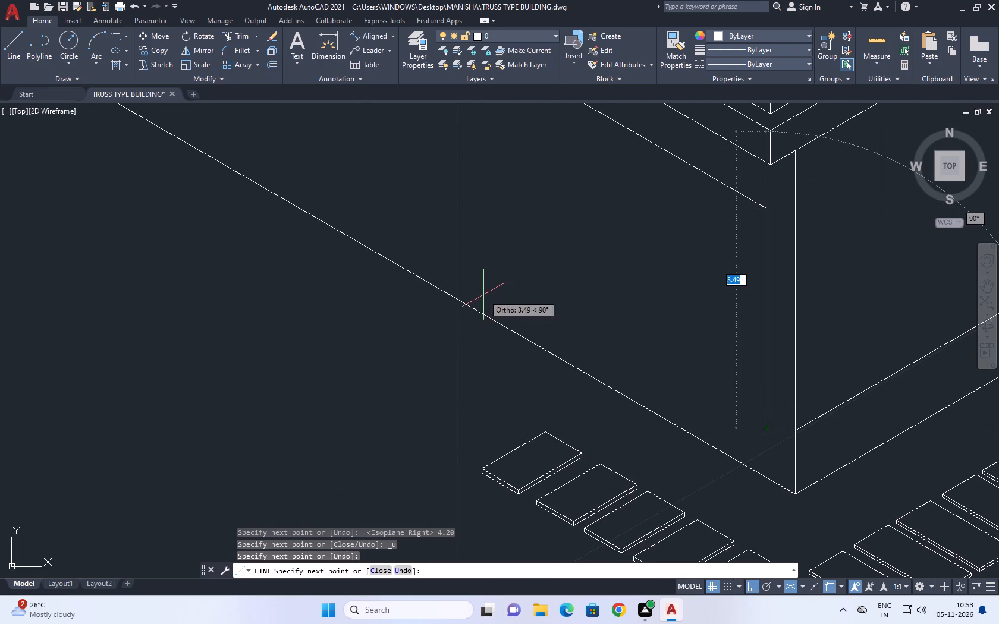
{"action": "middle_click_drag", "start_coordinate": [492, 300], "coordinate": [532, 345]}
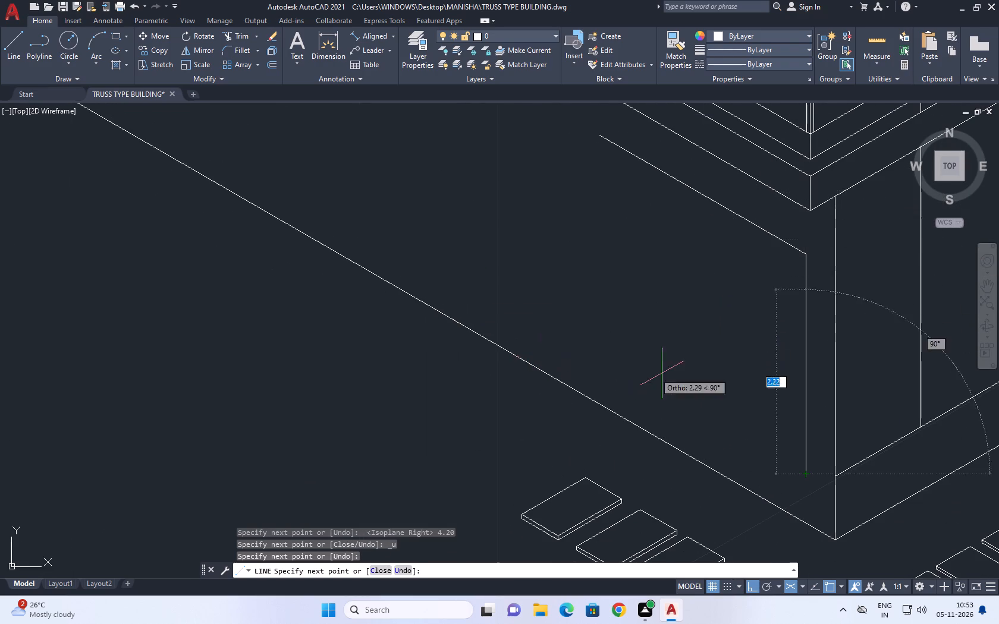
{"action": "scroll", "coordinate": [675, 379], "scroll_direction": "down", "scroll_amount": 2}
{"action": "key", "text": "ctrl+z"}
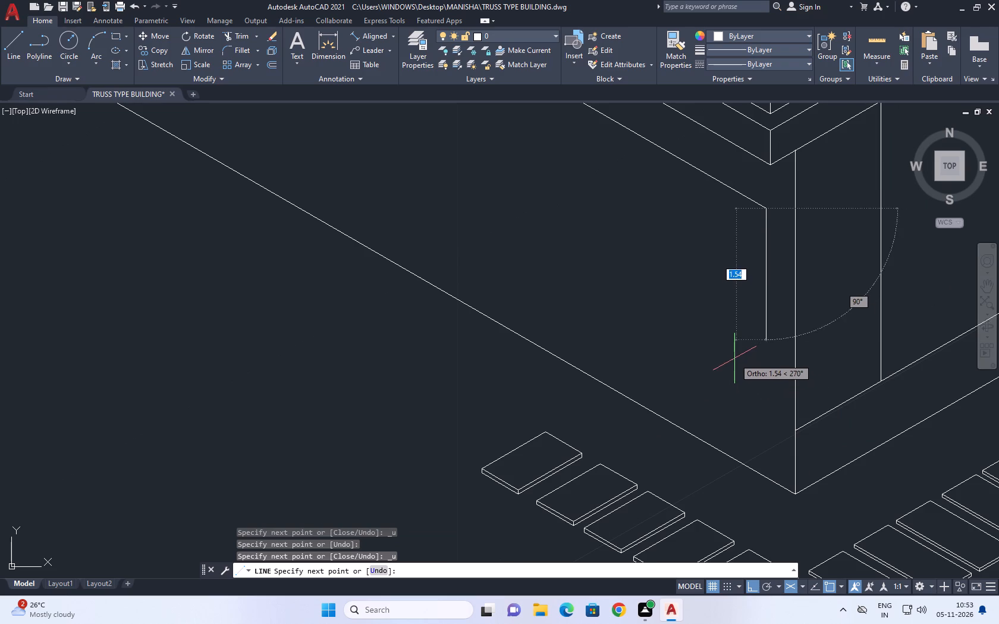
Draw a vertical segment about 1.7 long downward from the corner-side end of the 2.80 line.
{"action": "middle_click_drag", "start_coordinate": [739, 370], "coordinate": [743, 379]}
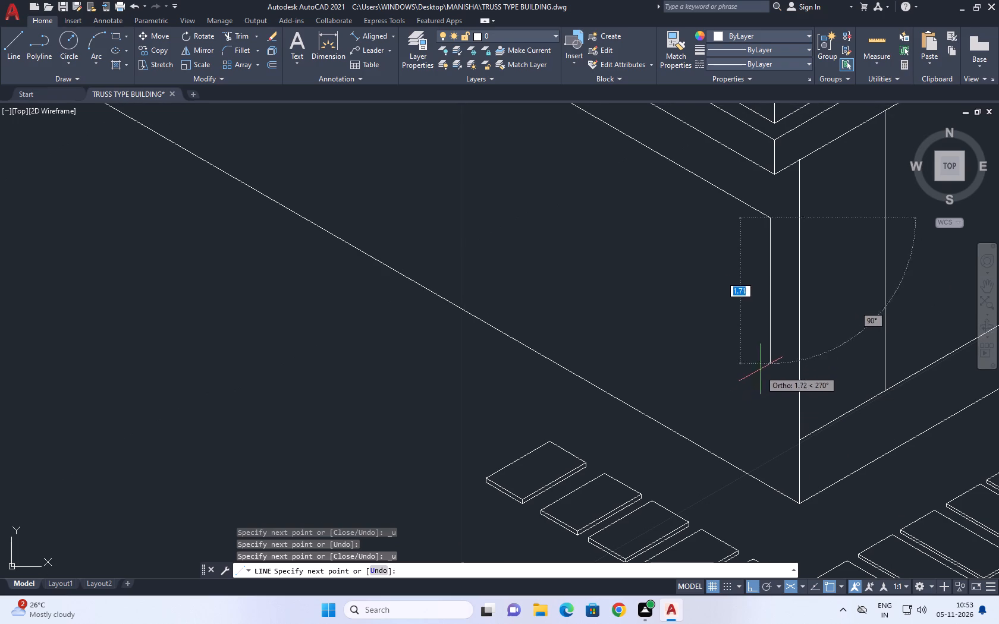
{"action": "left_click", "coordinate": [765, 363]}
Switch to the left isoplane and draw the outline's lower edge at 150°, slightly longer than the 2.80 upper edge.
{"action": "middle_click_drag", "start_coordinate": [570, 278], "coordinate": [630, 336]}
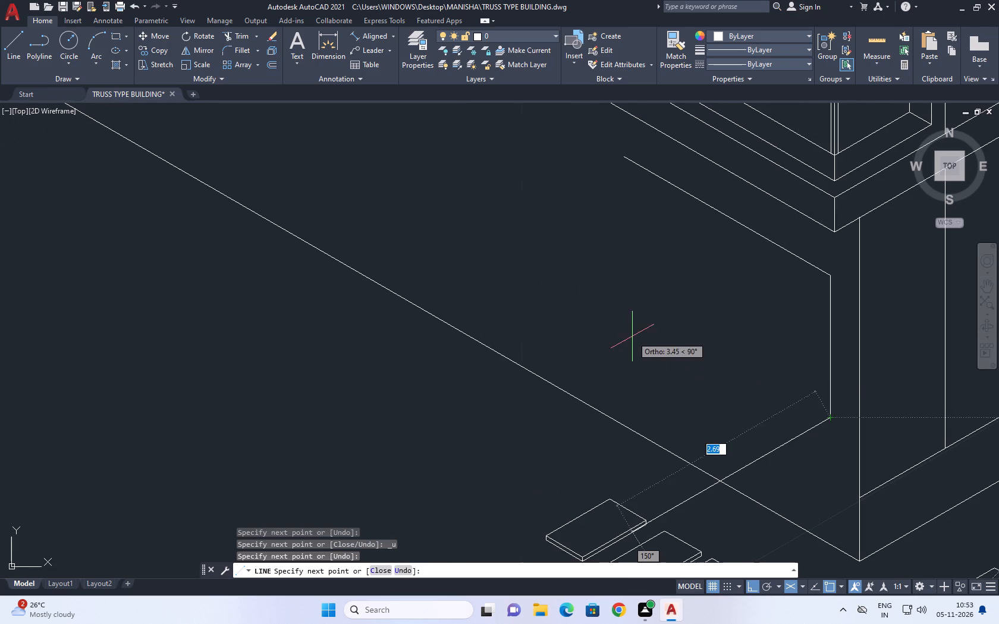
{"action": "key", "text": "F5"}
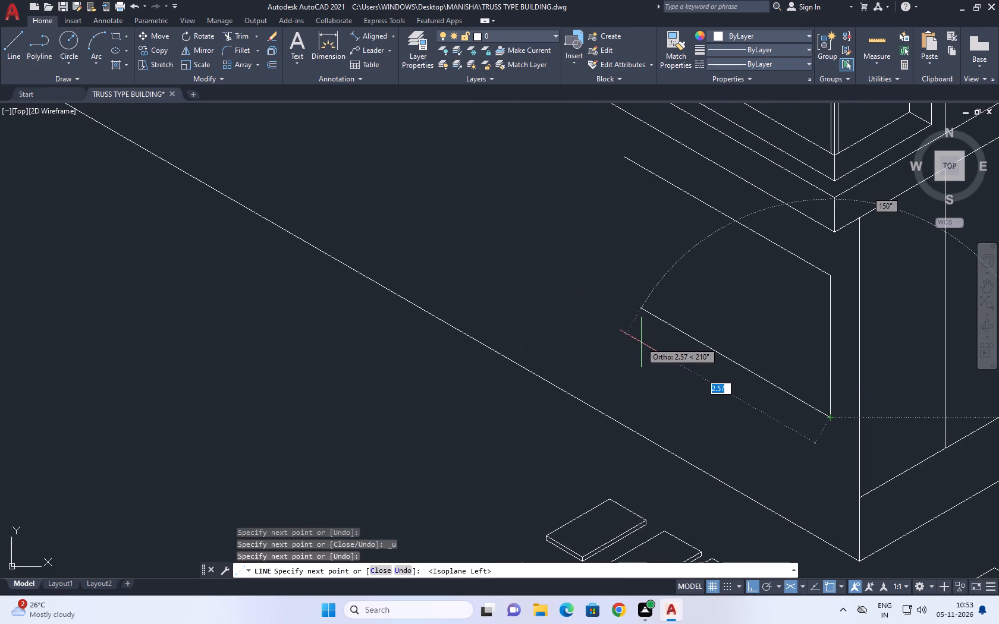
{"action": "middle_click_drag", "start_coordinate": [640, 343], "coordinate": [664, 363]}
{"action": "scroll", "coordinate": [664, 351], "scroll_direction": "down", "scroll_amount": 1}
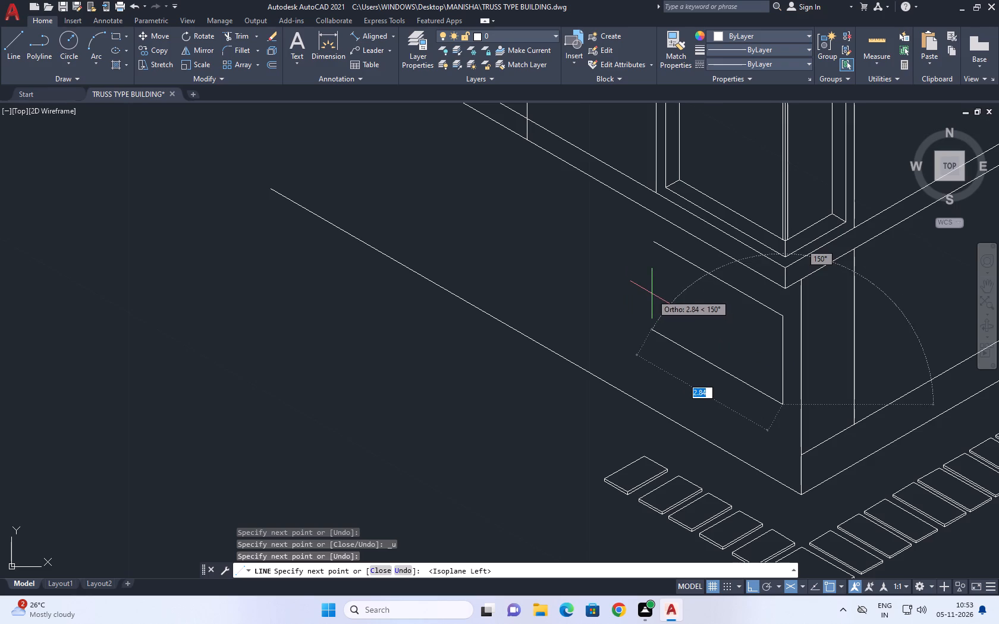
{"action": "scroll", "coordinate": [651, 290], "scroll_direction": "up", "scroll_amount": 2}
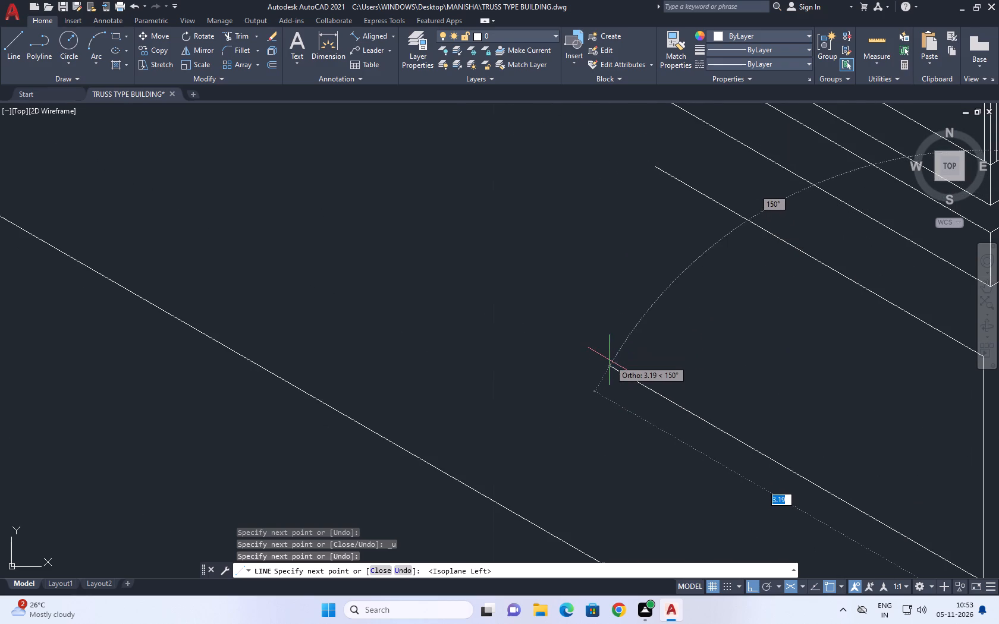
{"action": "left_click", "coordinate": [639, 361]}
Draw a vertical segment upward from the lower edge's end to above the upper edge's level, and end the Line command.
{"action": "middle_click_drag", "start_coordinate": [641, 224], "coordinate": [646, 238]}
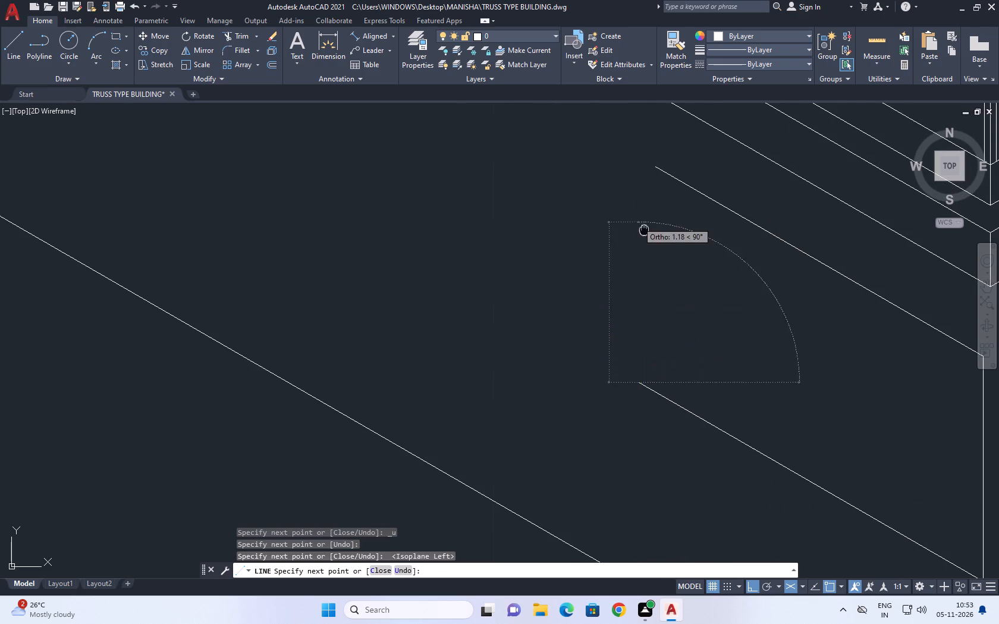
{"action": "middle_click_drag", "start_coordinate": [646, 238], "coordinate": [652, 316]}
{"action": "scroll", "coordinate": [646, 250], "scroll_direction": "up", "scroll_amount": 1}
{"action": "left_click", "coordinate": [649, 227]}
{"action": "right_click", "coordinate": [660, 222]}
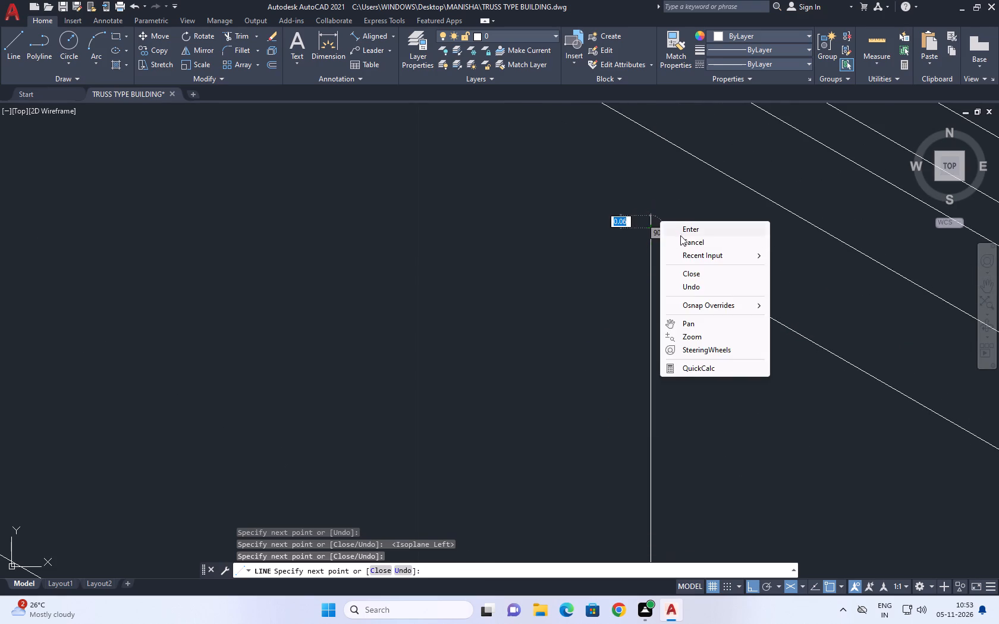
{"action": "left_click", "coordinate": [682, 237]}
Move the new vertical segment along the wall at 330° so it crosses the outline's upper and lower edges.
{"action": "middle_click_drag", "start_coordinate": [712, 297], "coordinate": [659, 207]}
{"action": "left_click_drag", "start_coordinate": [633, 313], "coordinate": [599, 294]}
{"action": "left_click_drag", "start_coordinate": [547, 270], "coordinate": [529, 266]}
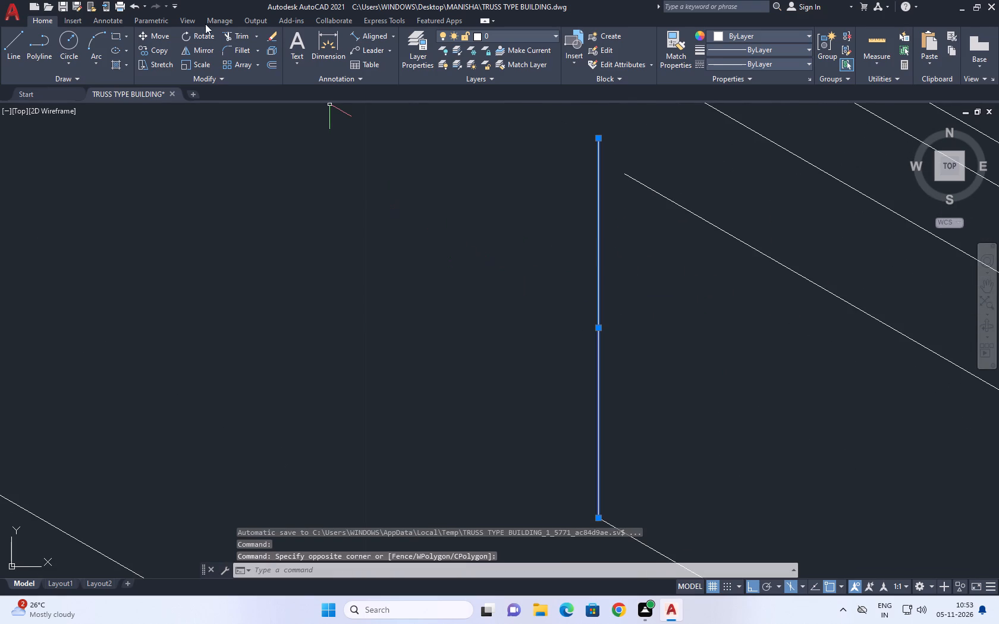
{"action": "left_click", "coordinate": [156, 37]}
{"action": "scroll", "coordinate": [355, 166], "scroll_direction": "down", "scroll_amount": 3}
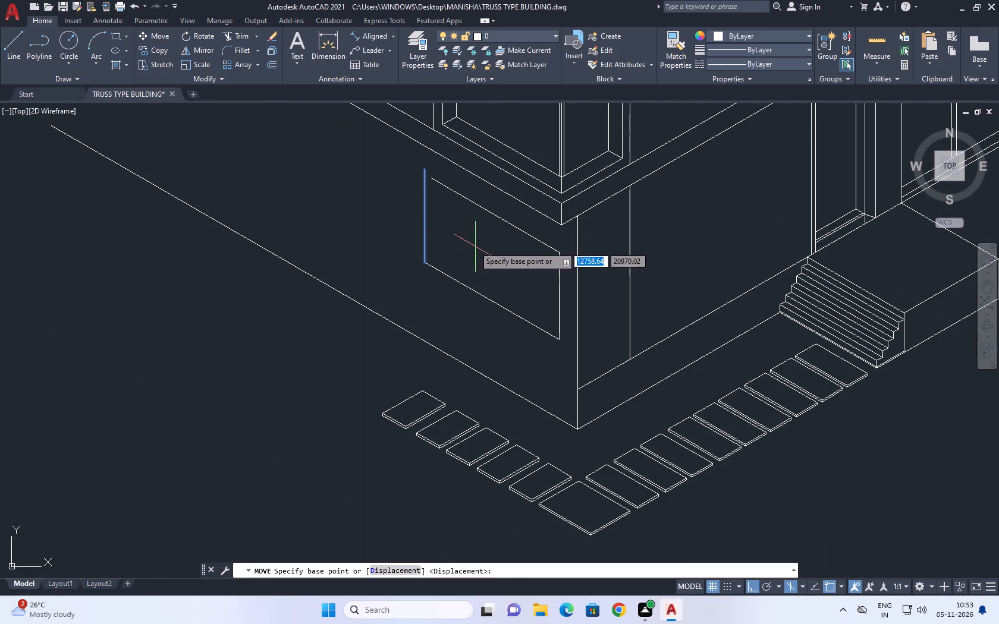
{"action": "left_click", "coordinate": [459, 244]}
{"action": "left_click", "coordinate": [489, 254]}
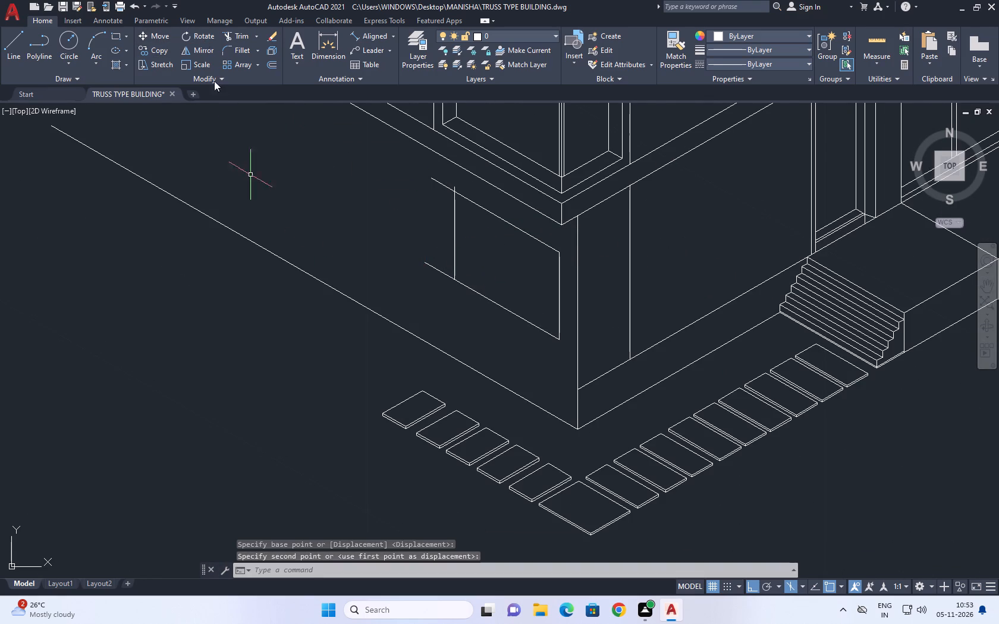
Trim the outline's upper and lower edges where they extend beyond the moved vertical segment.
{"action": "left_click", "coordinate": [242, 34]}
{"action": "scroll", "coordinate": [457, 191], "scroll_direction": "up", "scroll_amount": 4}
{"action": "left_click", "coordinate": [451, 185]}
{"action": "left_click_drag", "start_coordinate": [397, 198], "coordinate": [384, 204]}
{"action": "scroll", "coordinate": [470, 186], "scroll_direction": "down", "scroll_amount": 5}
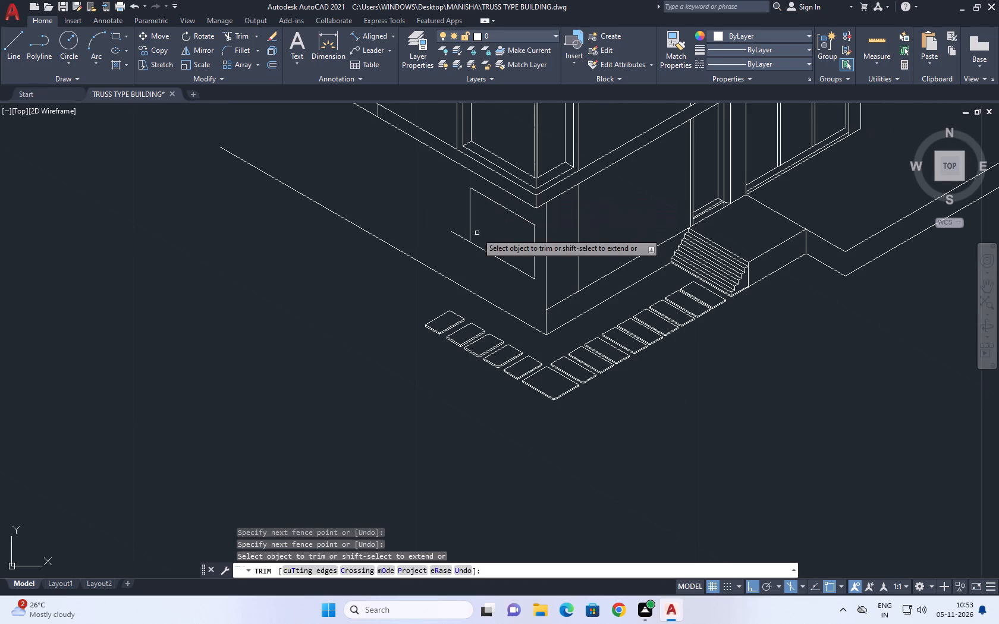
{"action": "left_click", "coordinate": [459, 234]}
{"action": "left_click", "coordinate": [454, 238]}
{"action": "right_click", "coordinate": [444, 199]}
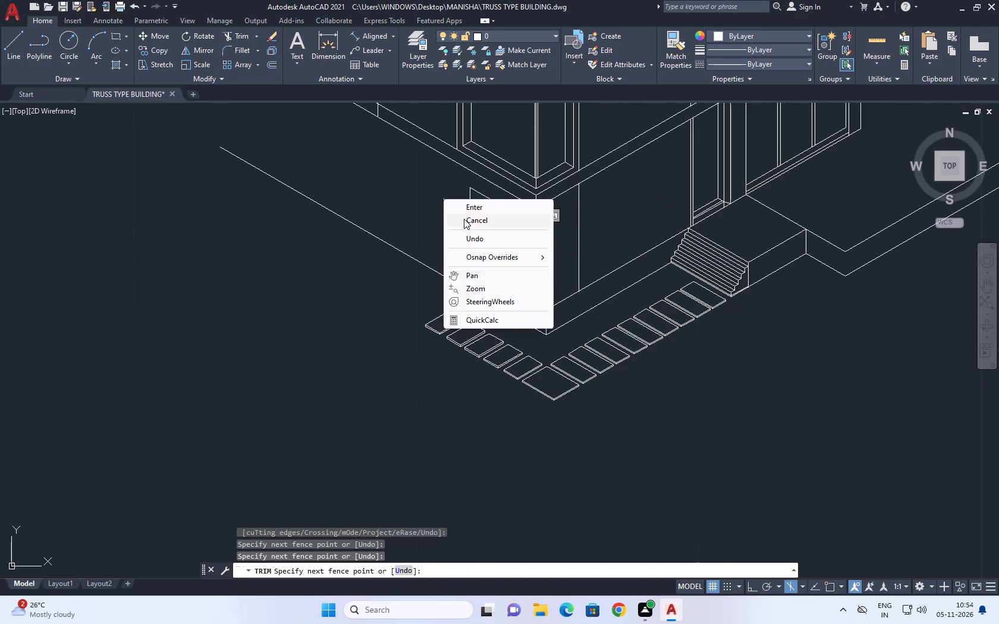
{"action": "left_click", "coordinate": [465, 219]}
Draw a plinth line at 150° along the side wall from the front plinth line's corner, extending past the base line's far end.
{"action": "middle_click_drag", "start_coordinate": [455, 211], "coordinate": [522, 256]}
{"action": "middle_click_drag", "start_coordinate": [553, 264], "coordinate": [643, 305]}
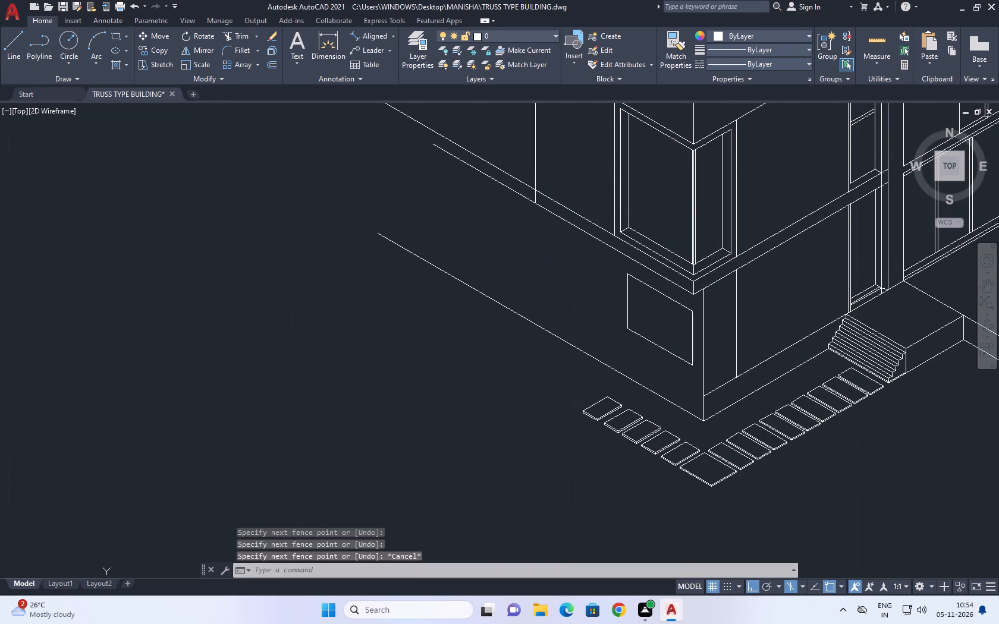
{"action": "middle_click_drag", "start_coordinate": [601, 296], "coordinate": [667, 337]}
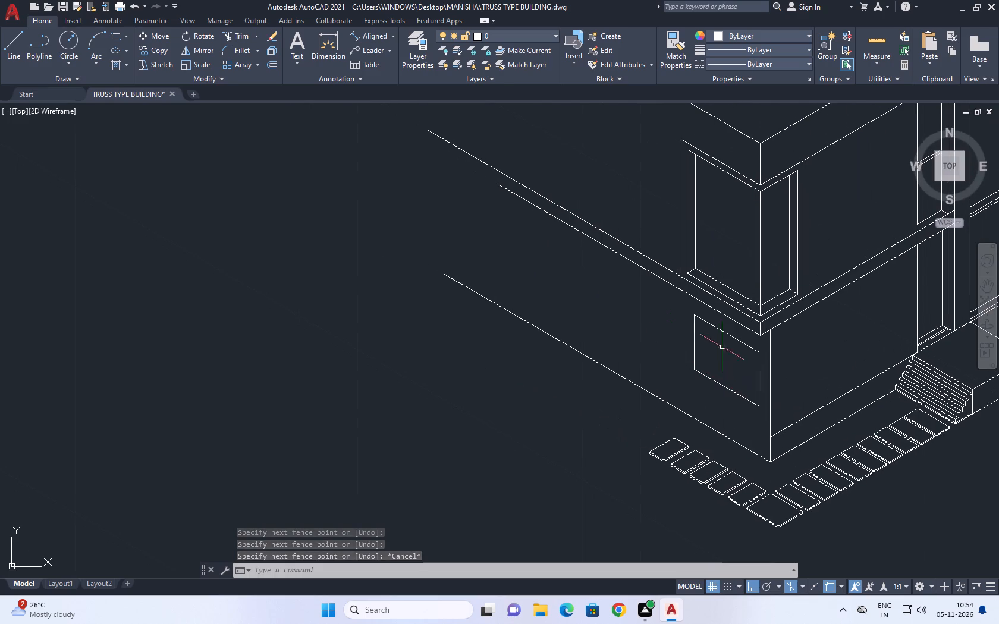
{"action": "left_click", "coordinate": [715, 328]}
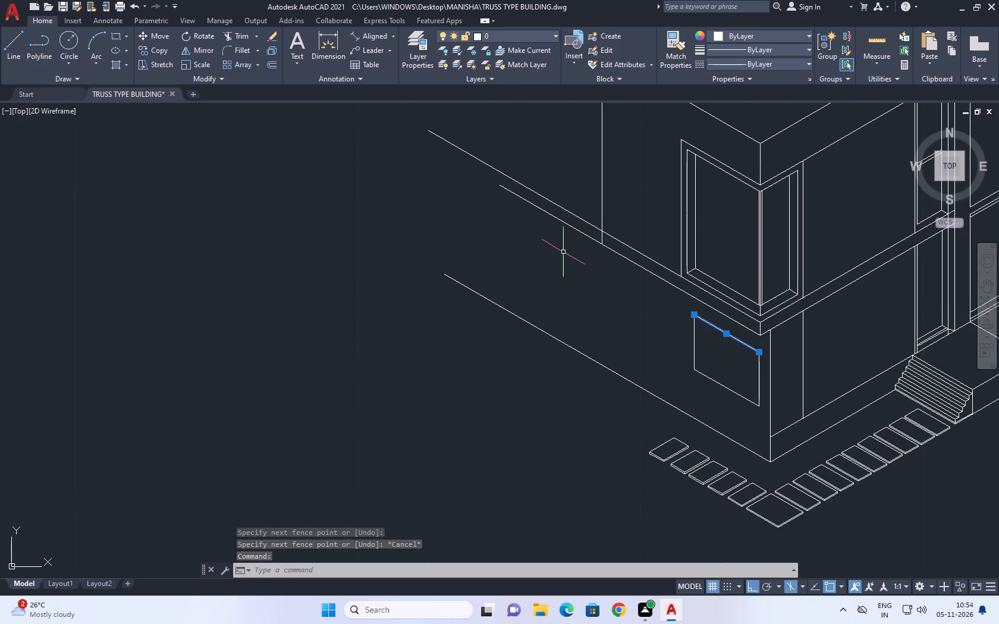
{"action": "left_click", "coordinate": [11, 44]}
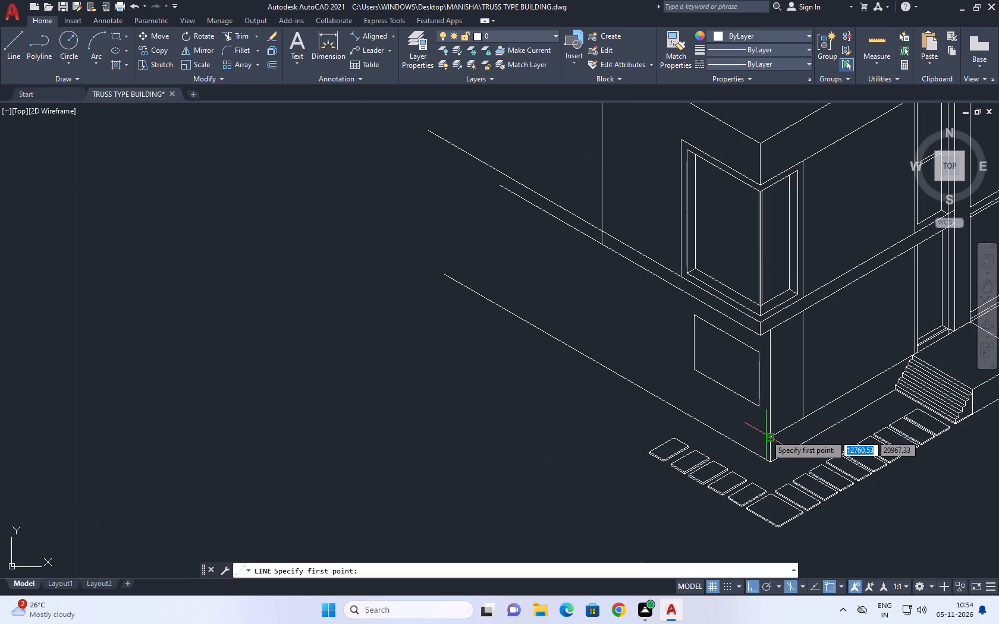
{"action": "left_click", "coordinate": [770, 438]}
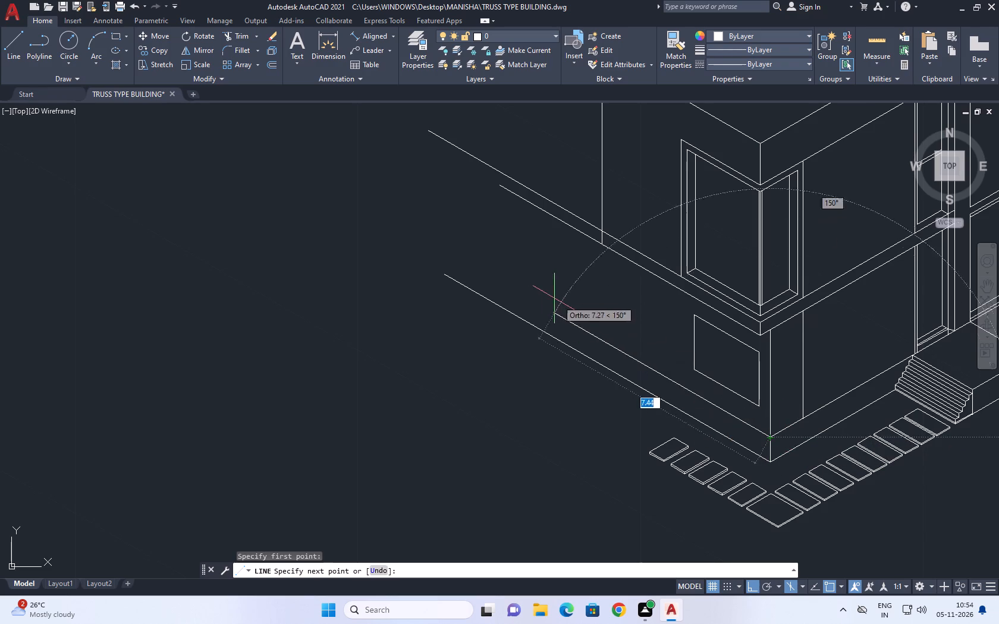
{"action": "left_click", "coordinate": [427, 249]}
{"action": "right_click", "coordinate": [475, 252]}
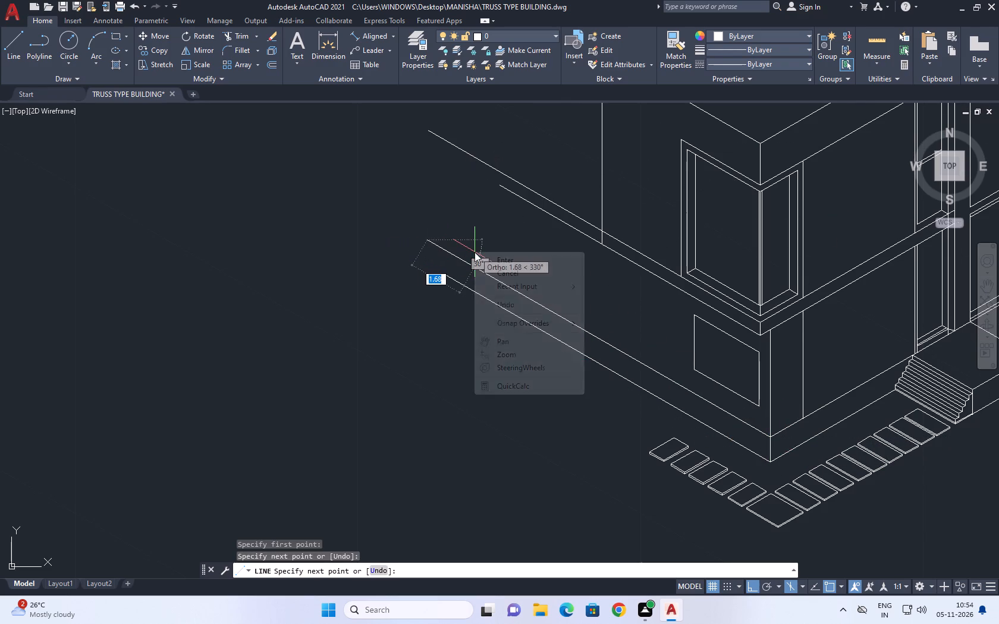
{"action": "right_click", "coordinate": [529, 279]}
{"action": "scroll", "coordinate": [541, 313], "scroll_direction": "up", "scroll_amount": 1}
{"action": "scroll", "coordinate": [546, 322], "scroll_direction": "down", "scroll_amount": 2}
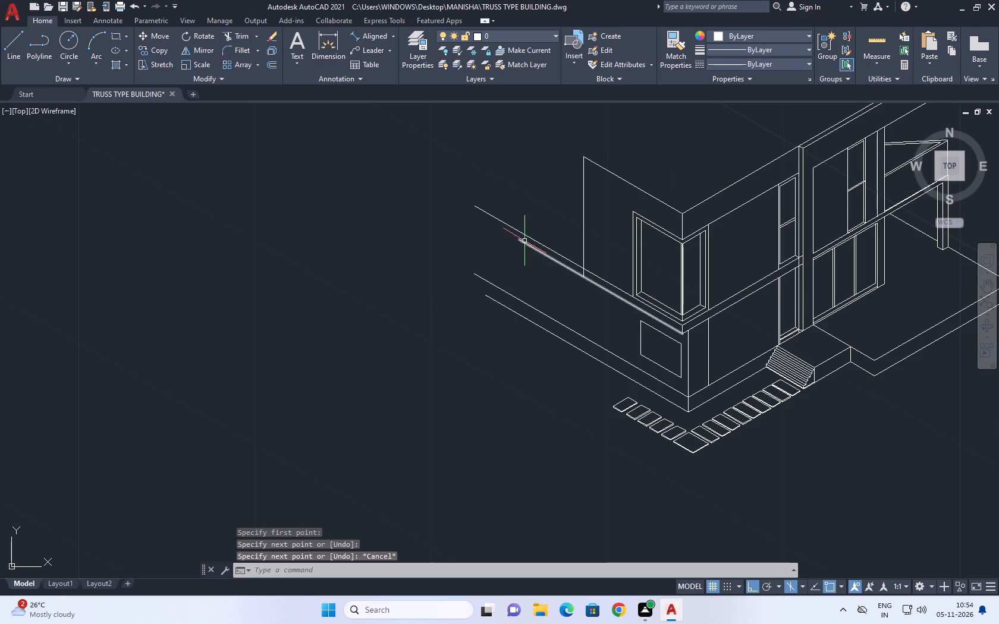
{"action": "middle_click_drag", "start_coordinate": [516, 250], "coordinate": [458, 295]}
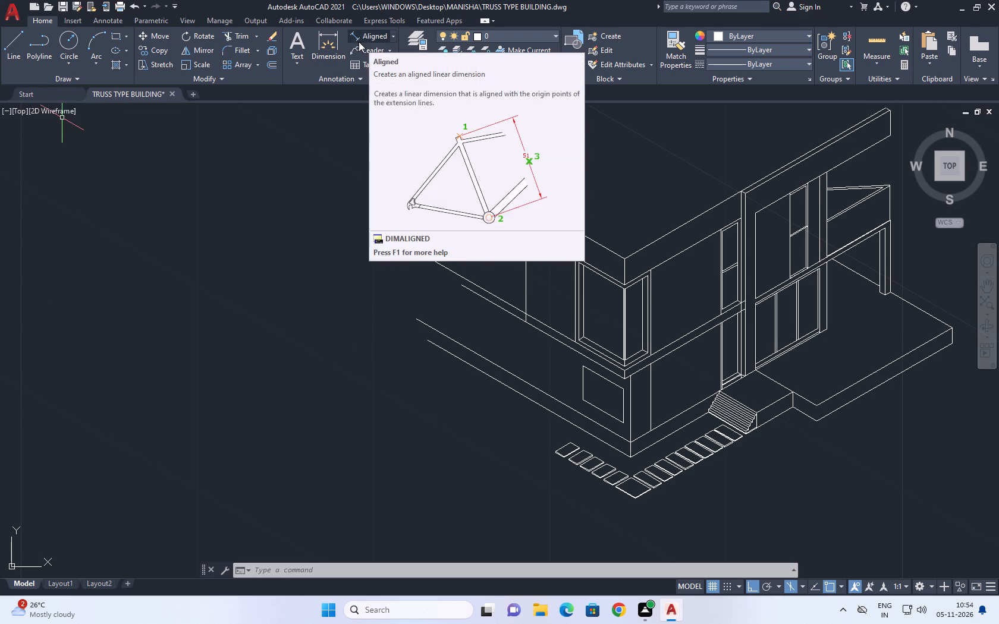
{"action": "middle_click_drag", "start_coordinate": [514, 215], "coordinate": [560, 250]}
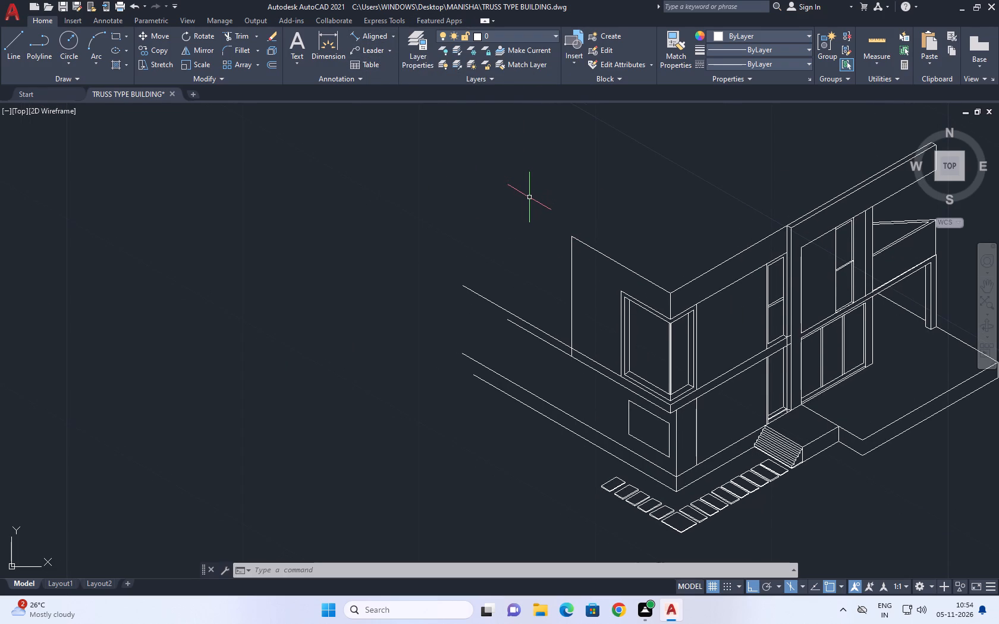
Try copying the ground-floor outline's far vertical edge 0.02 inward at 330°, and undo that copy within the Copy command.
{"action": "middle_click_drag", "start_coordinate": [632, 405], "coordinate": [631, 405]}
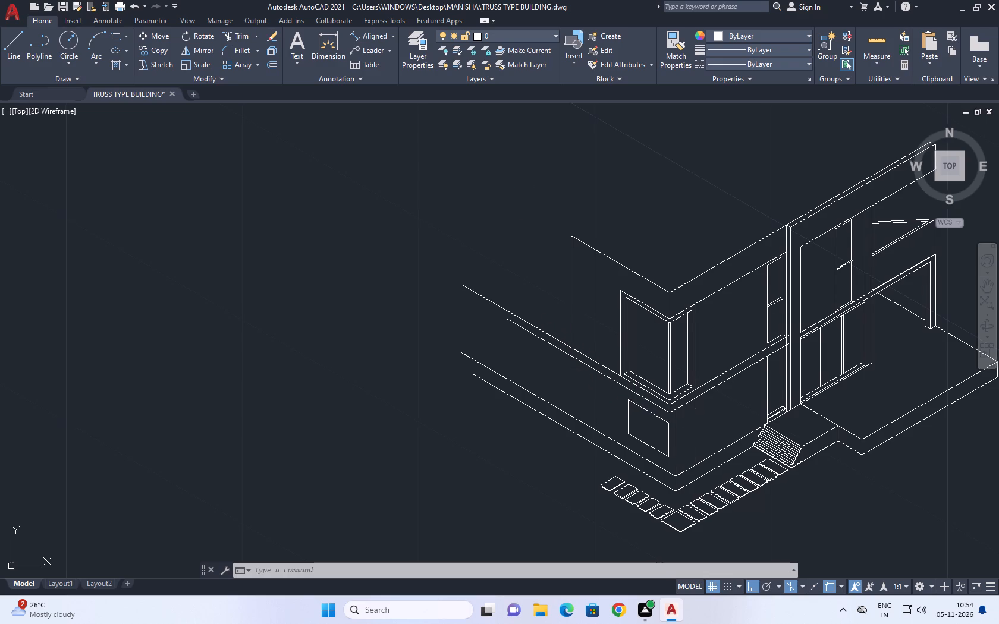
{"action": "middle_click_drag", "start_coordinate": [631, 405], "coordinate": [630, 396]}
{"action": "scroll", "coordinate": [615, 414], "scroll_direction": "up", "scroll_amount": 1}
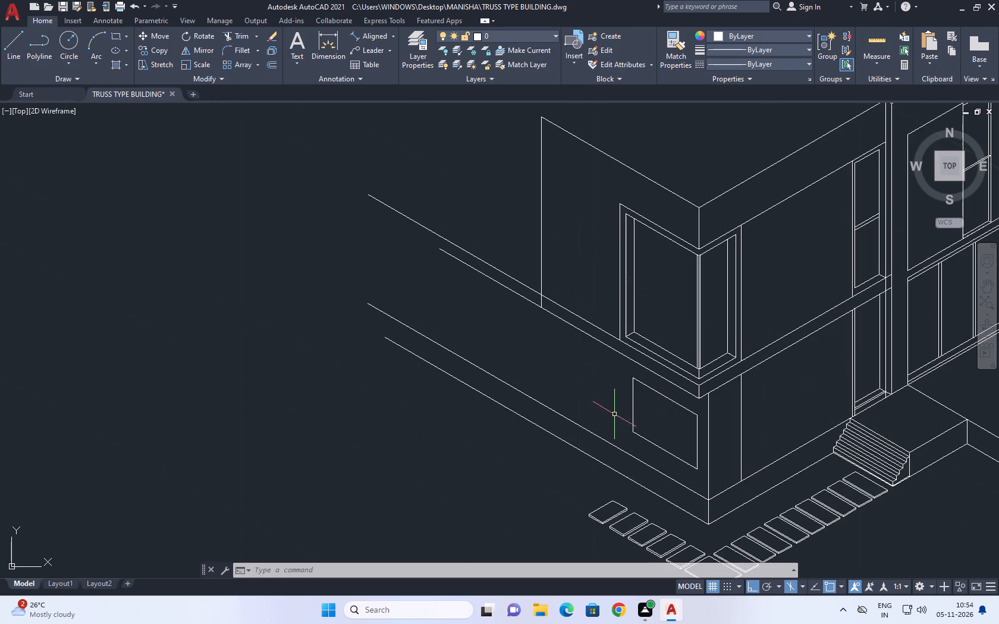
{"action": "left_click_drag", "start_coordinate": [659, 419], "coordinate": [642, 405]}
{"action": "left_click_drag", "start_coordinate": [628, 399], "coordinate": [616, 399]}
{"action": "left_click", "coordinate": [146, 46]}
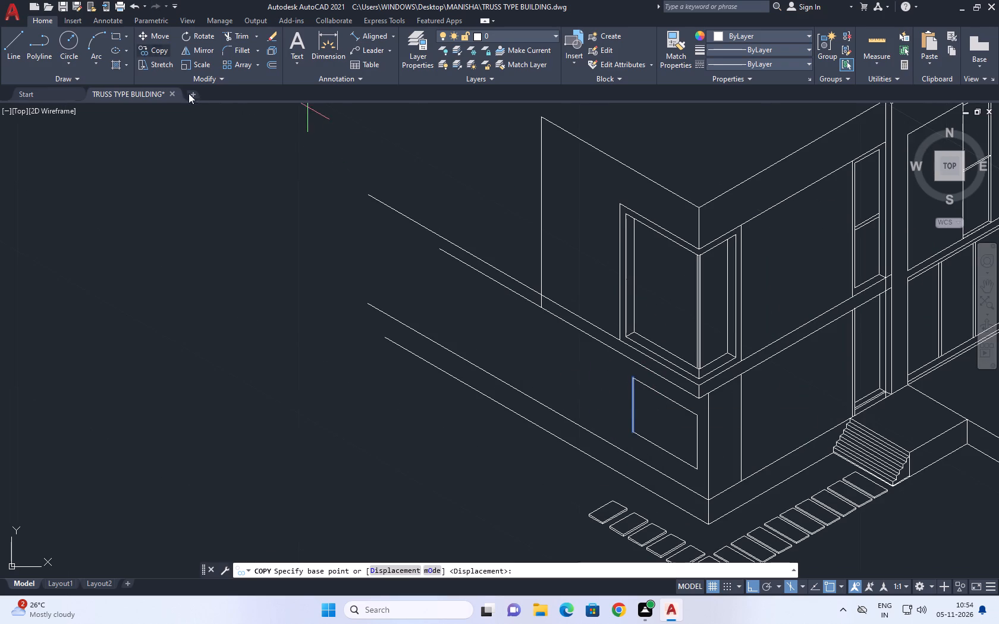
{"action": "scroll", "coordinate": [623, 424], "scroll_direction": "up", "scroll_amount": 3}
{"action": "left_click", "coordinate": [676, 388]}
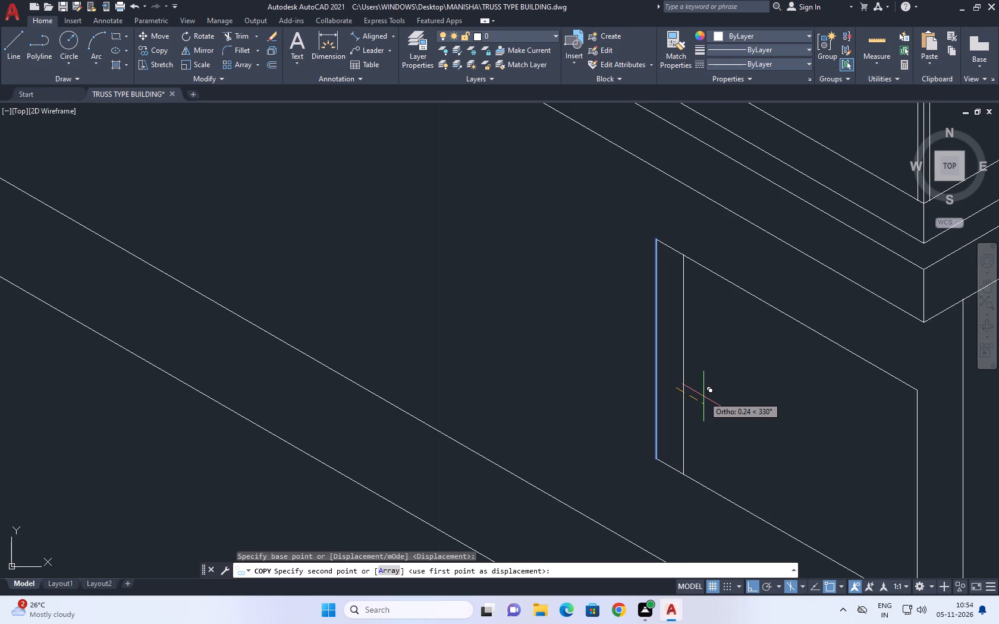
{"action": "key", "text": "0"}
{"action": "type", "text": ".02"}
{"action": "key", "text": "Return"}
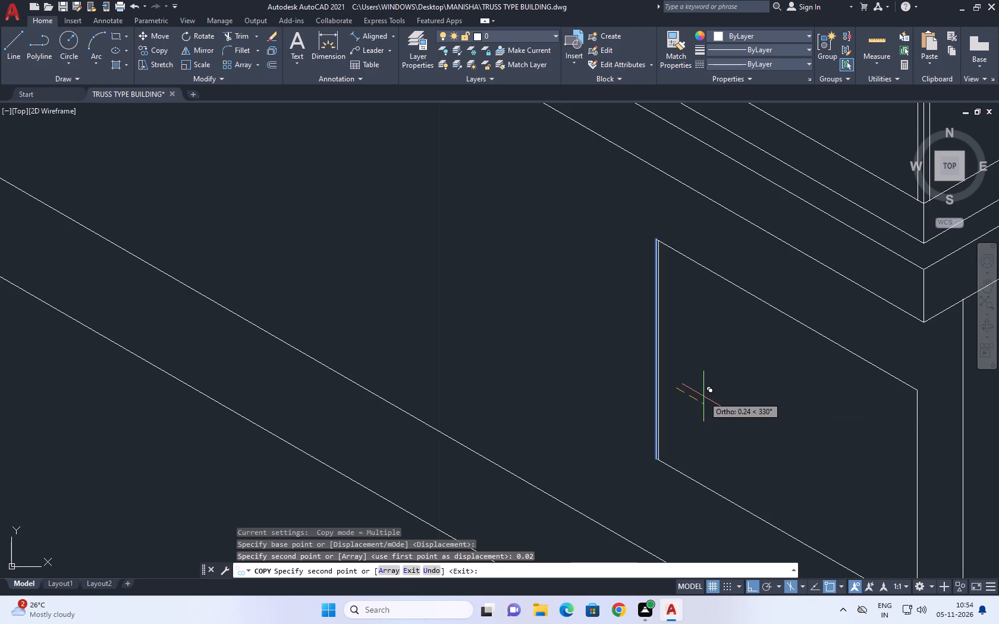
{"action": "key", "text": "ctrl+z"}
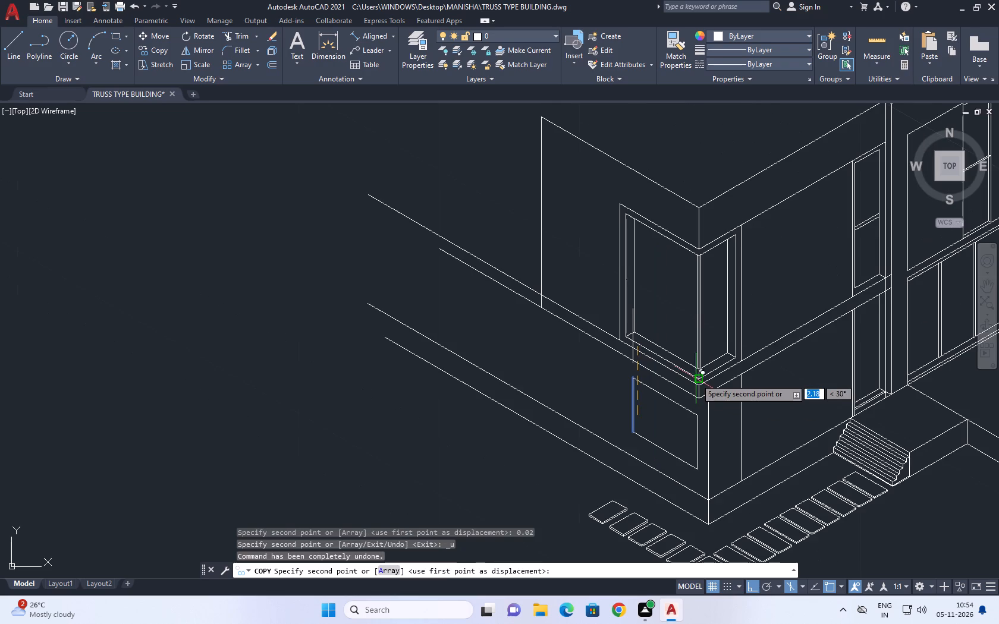
Copy the outline's far vertical edge 0.1 inward at 330° along the wall.
{"action": "scroll", "coordinate": [643, 421], "scroll_direction": "up", "scroll_amount": 3}
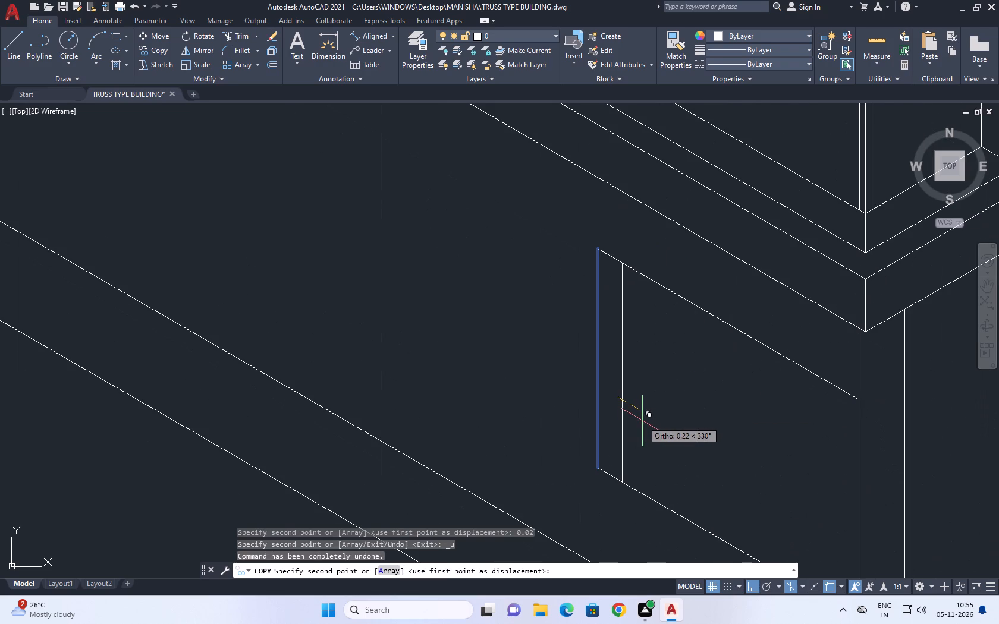
{"action": "type", "text": "0.1"}
{"action": "key", "text": "Return"}
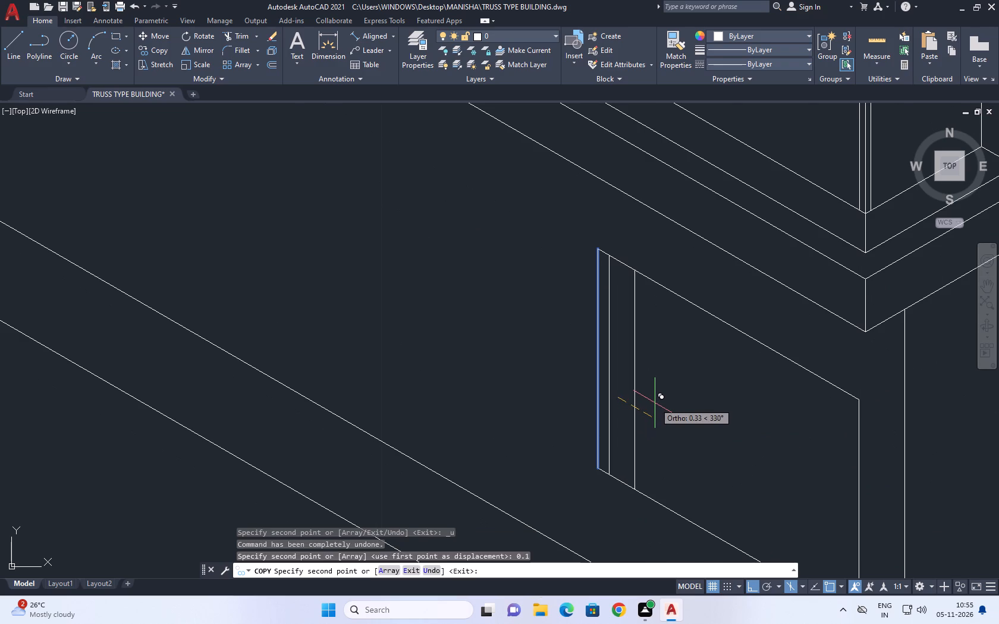
Switch to the top isoplane and copy the outline's far vertical edge 0.25 at 30° for the opening's depth.
{"action": "key", "text": "F5"}
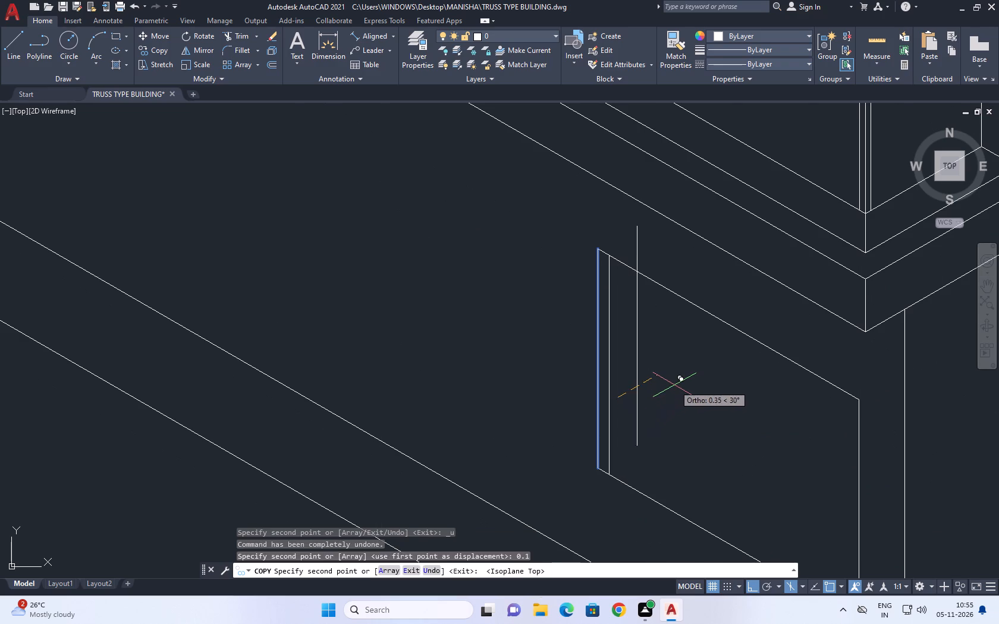
{"action": "type", "text": "0.25"}
{"action": "key", "text": "Return"}
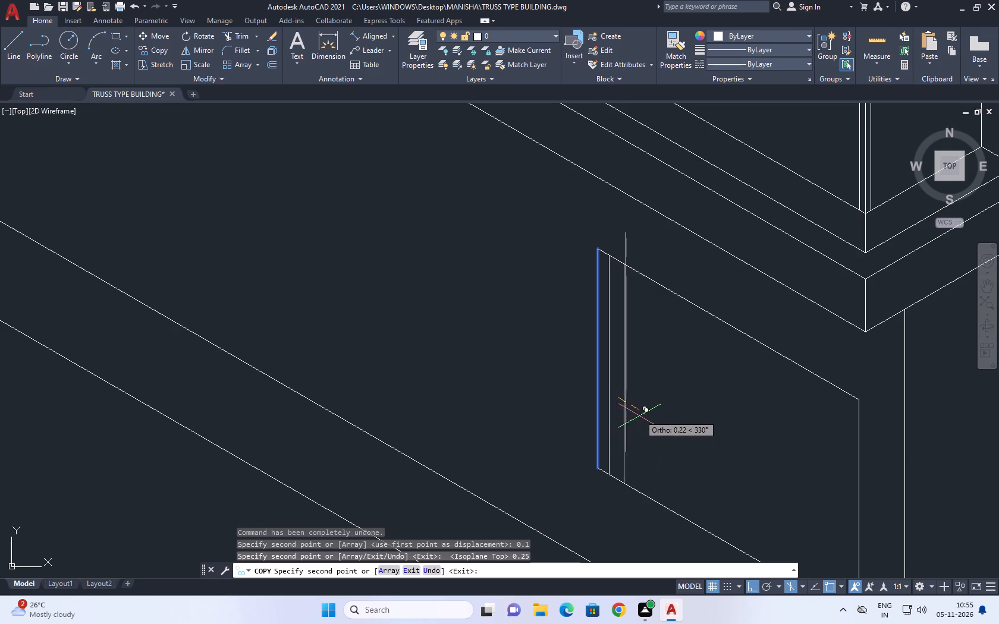
Extend the 0.25 depth copy down to the outline's lower edge, and end the Copy and Extend commands.
{"action": "key", "text": "Escape"}
{"action": "key", "text": "e"}
{"action": "key", "text": "x"}
{"action": "key", "text": "space"}
{"action": "left_click_drag", "start_coordinate": [618, 420], "coordinate": [626, 422]}
{"action": "left_click", "coordinate": [644, 437]}
{"action": "key", "text": "Escape"}
Trim the 0.25 depth copy where it projects above the opening outline's upper edge, and end the Trim command.
{"action": "key", "text": "t"}
{"action": "key", "text": "r"}
{"action": "key", "text": "space"}
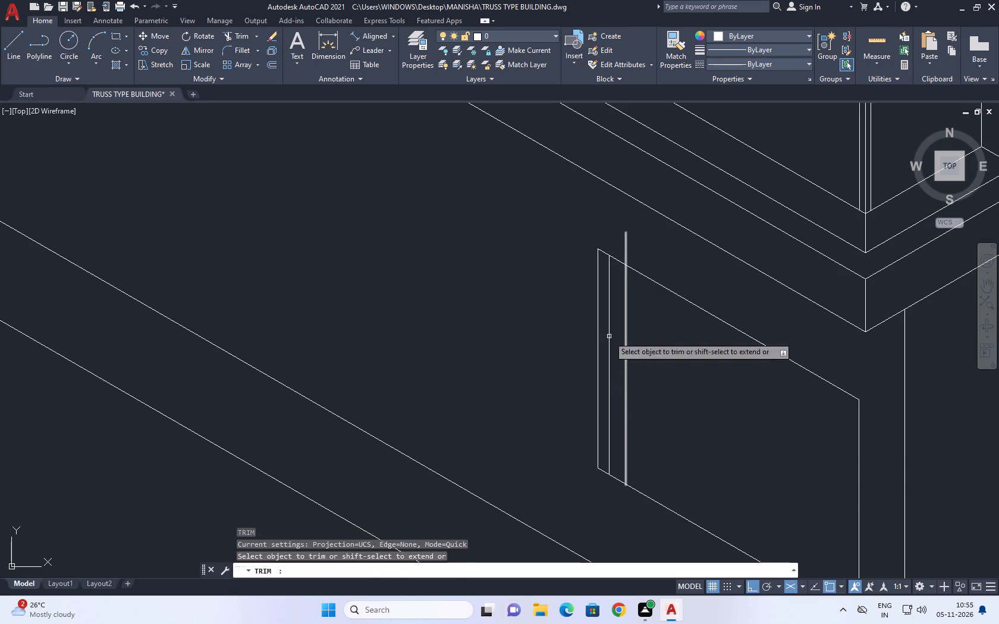
{"action": "left_click_drag", "start_coordinate": [656, 257], "coordinate": [650, 245]}
{"action": "left_click", "coordinate": [610, 244]}
{"action": "left_click", "coordinate": [639, 246]}
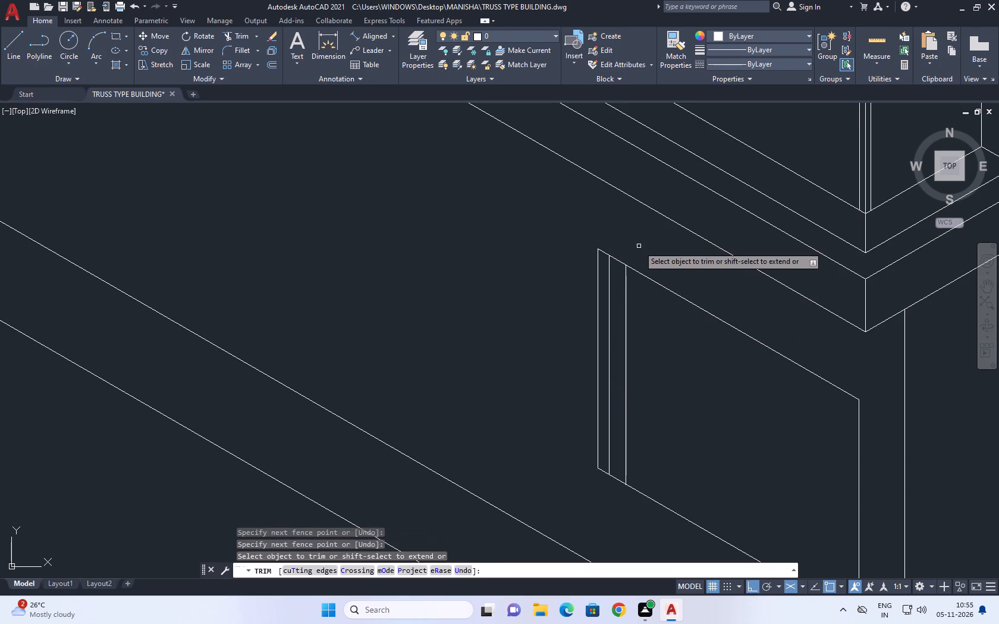
{"action": "middle_click_drag", "start_coordinate": [673, 322], "coordinate": [612, 269]}
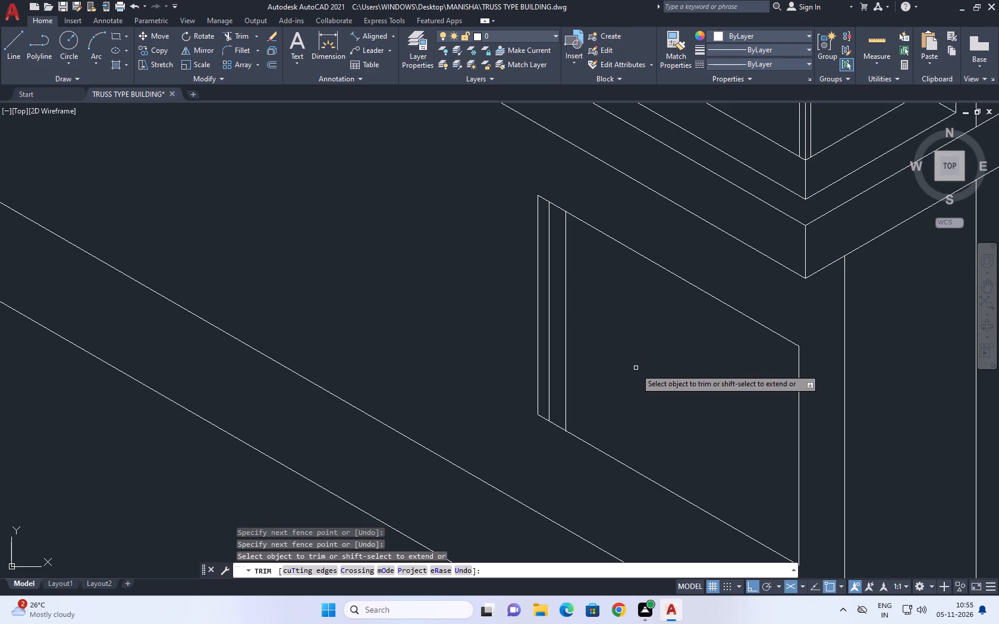
{"action": "right_click", "coordinate": [634, 368]}
{"action": "left_click", "coordinate": [664, 389]}
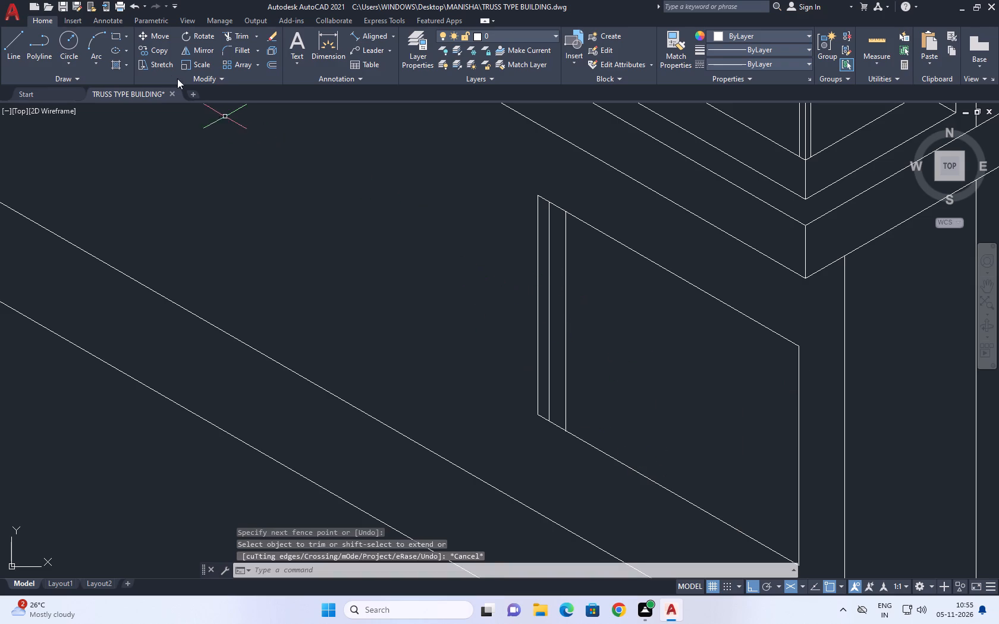
Draw a line at 30° from the opening outline's far lower corner, crossing both inner vertical lines.
{"action": "left_click", "coordinate": [8, 44]}
{"action": "scroll", "coordinate": [549, 424], "scroll_direction": "up", "scroll_amount": 3}
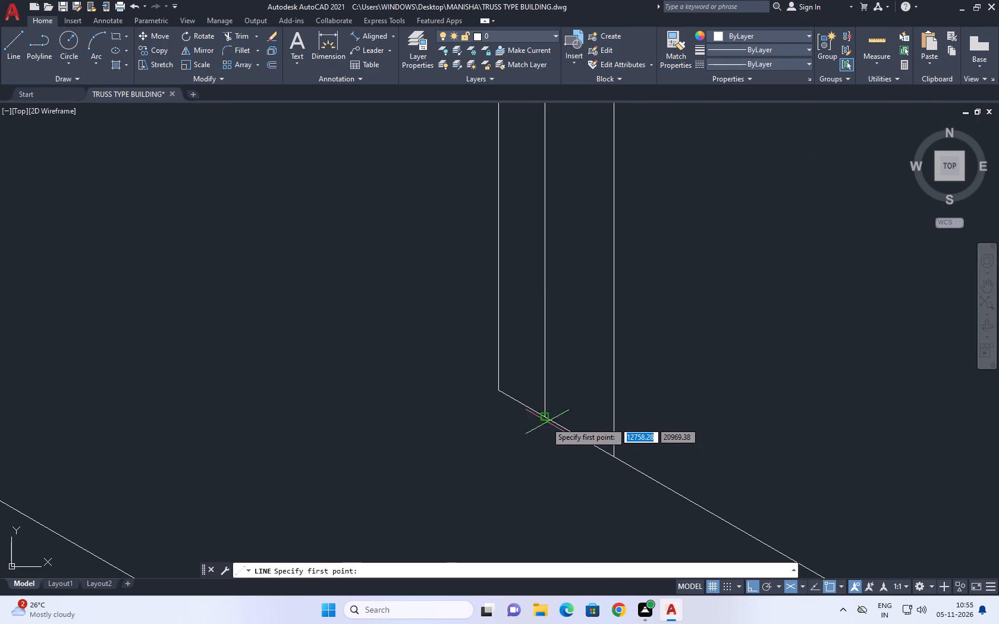
{"action": "left_click_drag", "start_coordinate": [497, 390], "coordinate": [505, 390]}
{"action": "left_click", "coordinate": [722, 336]}
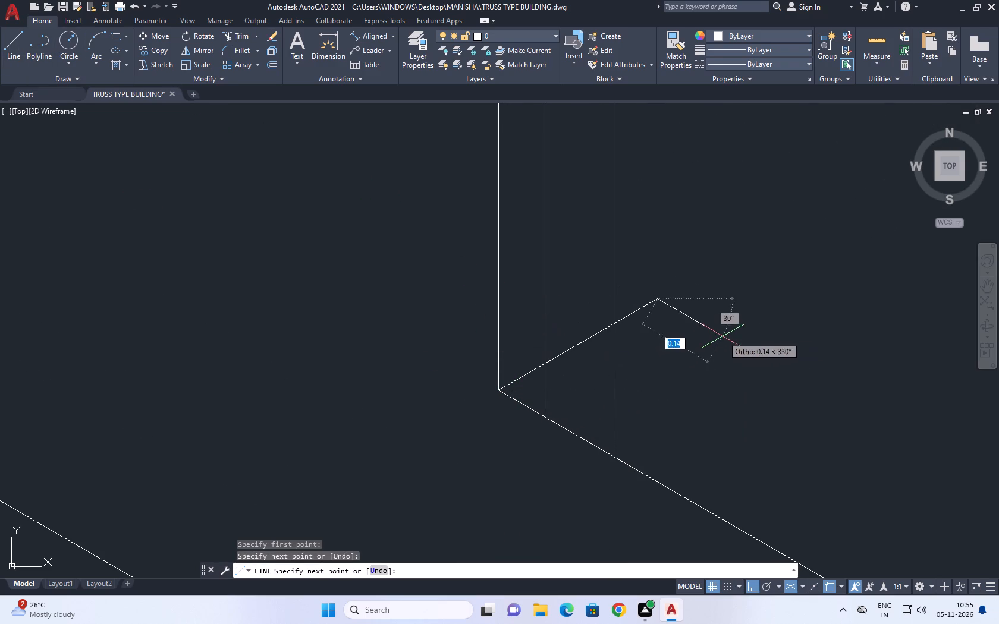
{"action": "right_click", "coordinate": [712, 276]}
{"action": "left_click", "coordinate": [750, 295]}
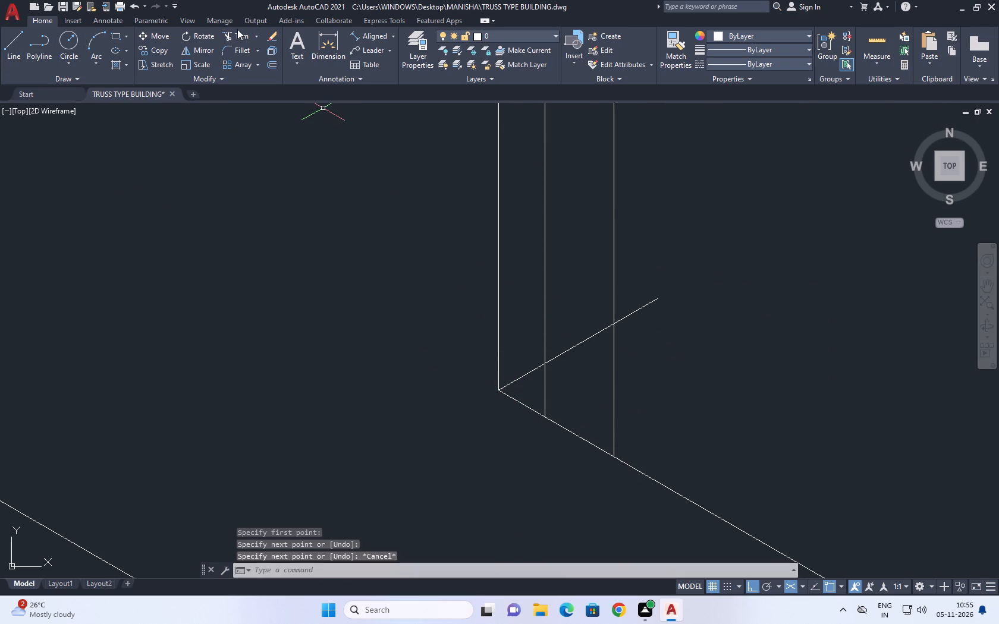
Trim the two inner vertical lines below the 30° line and the 30° line's excess beyond the innermost vertical.
{"action": "left_click", "coordinate": [238, 32]}
{"action": "left_click", "coordinate": [541, 386]}
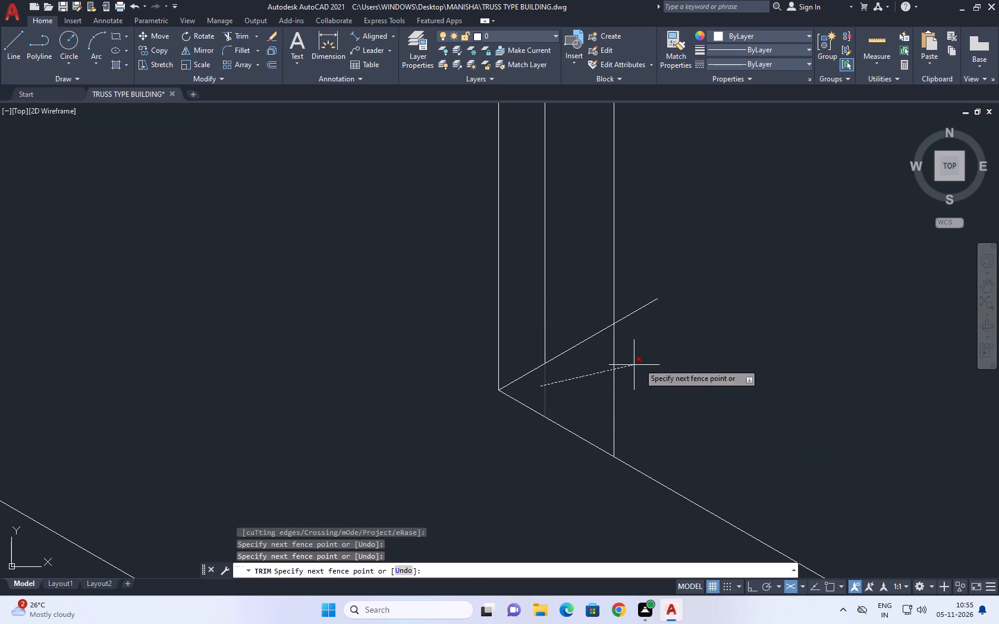
{"action": "left_click", "coordinate": [681, 346]}
{"action": "left_click", "coordinate": [647, 296]}
{"action": "left_click_drag", "start_coordinate": [646, 334], "coordinate": [646, 339]}
{"action": "right_click_drag", "start_coordinate": [674, 320], "coordinate": [680, 324]}
{"action": "left_click", "coordinate": [712, 351]}
{"action": "scroll", "coordinate": [693, 341], "scroll_direction": "down", "scroll_amount": 4}
{"action": "middle_click_drag", "start_coordinate": [747, 385], "coordinate": [748, 430]}
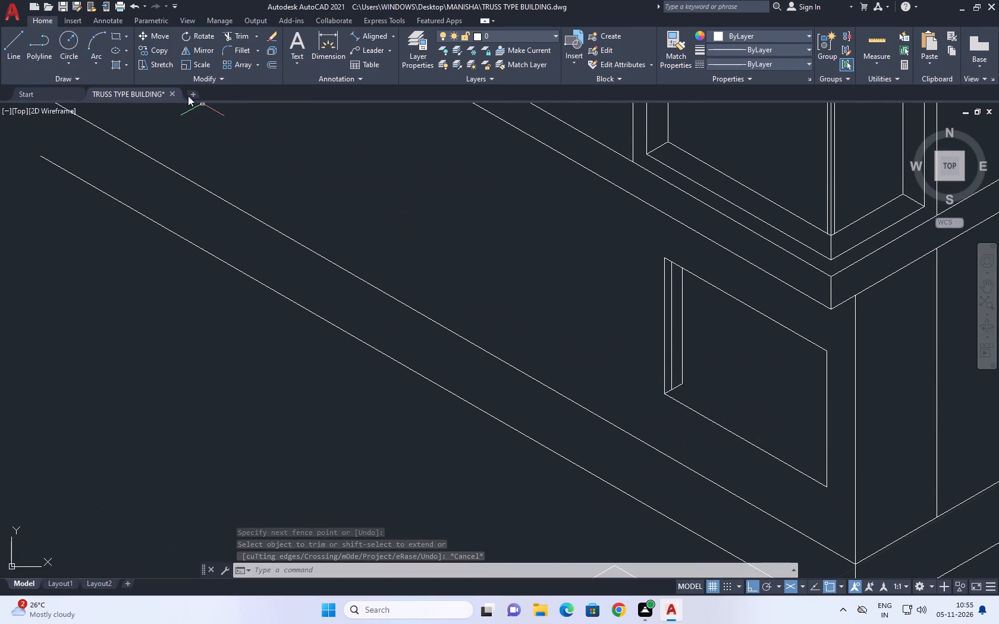
Draw a line at 330° from the recess's inner lower corner to just past the opening's near vertical edge.
{"action": "left_click", "coordinate": [10, 43]}
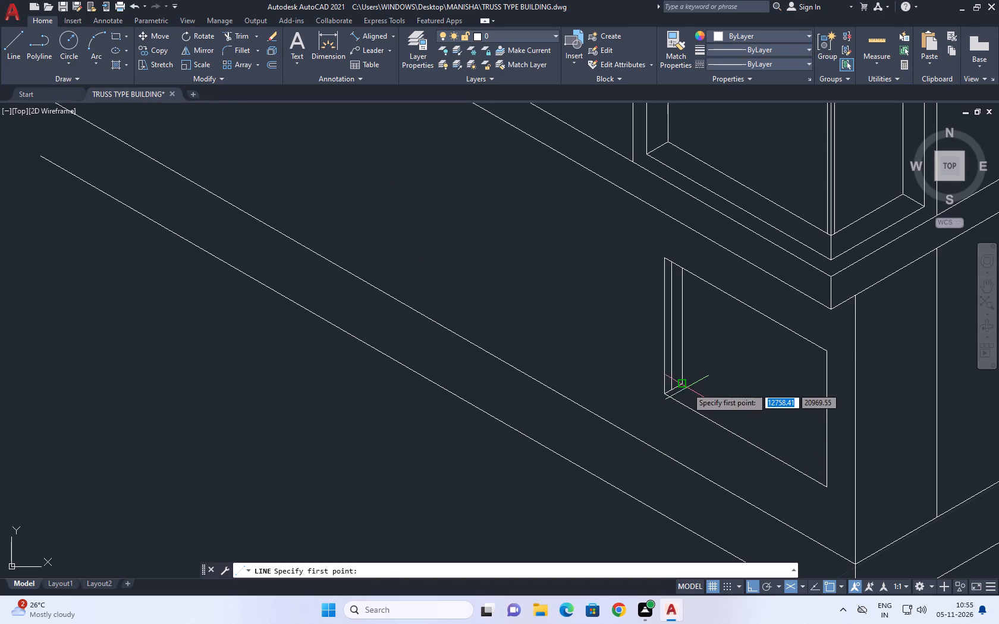
{"action": "left_click", "coordinate": [683, 382]}
{"action": "scroll", "coordinate": [825, 486], "scroll_direction": "up", "scroll_amount": 2}
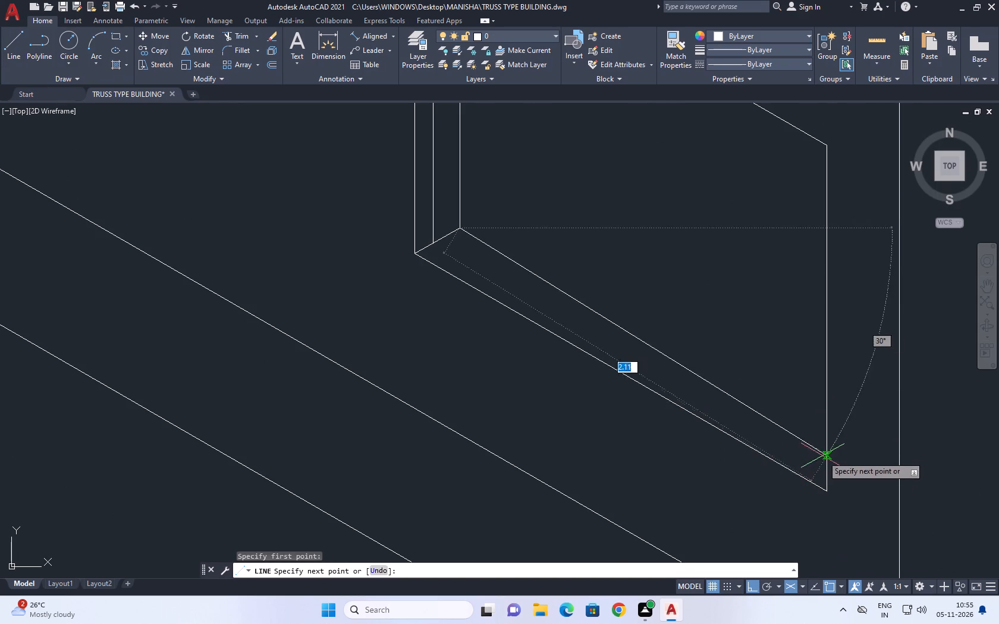
{"action": "left_click", "coordinate": [844, 453]}
{"action": "right_click", "coordinate": [859, 404]}
{"action": "left_click", "coordinate": [888, 426]}
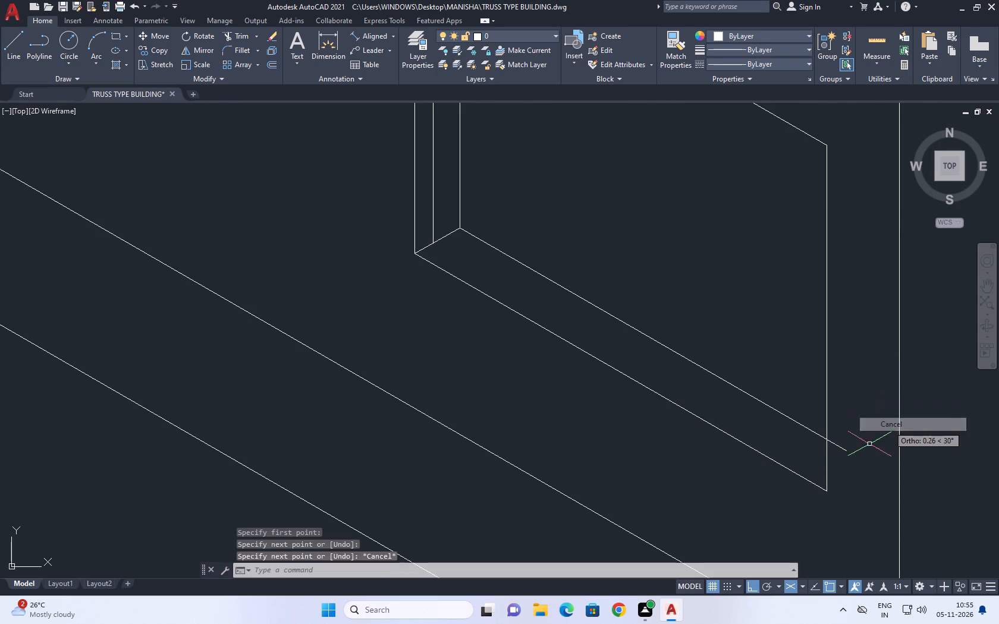
Copy the opening outline's lower edge at 30° from its far corner to the foot of the middle vertical line.
{"action": "middle_click_drag", "start_coordinate": [797, 468], "coordinate": [806, 489]}
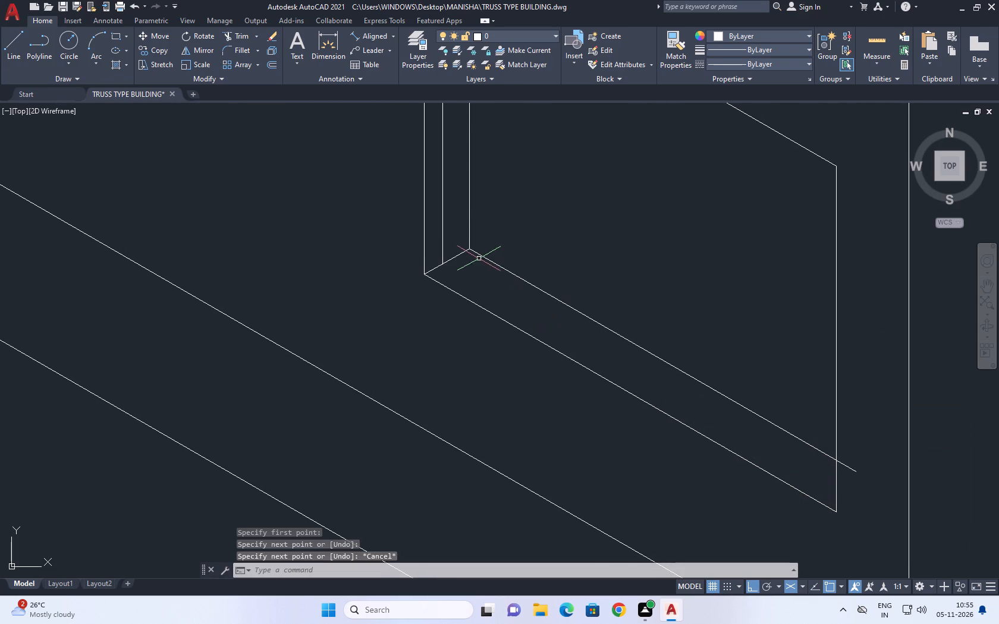
{"action": "middle_click_drag", "start_coordinate": [505, 358], "coordinate": [523, 389]}
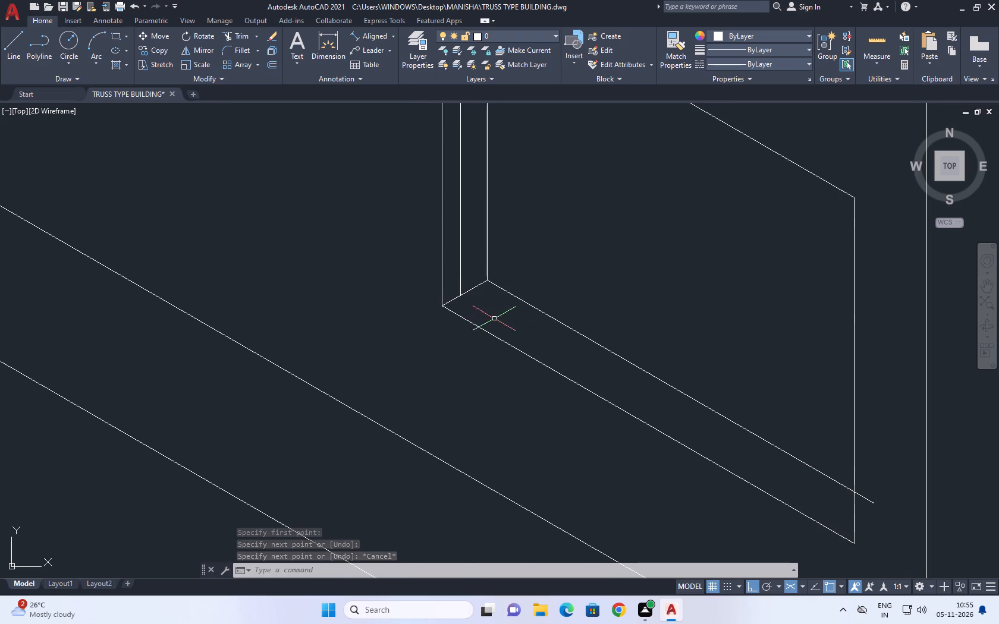
{"action": "left_click", "coordinate": [494, 319]}
{"action": "left_click_drag", "start_coordinate": [482, 338], "coordinate": [476, 344]}
{"action": "left_click", "coordinate": [165, 50]}
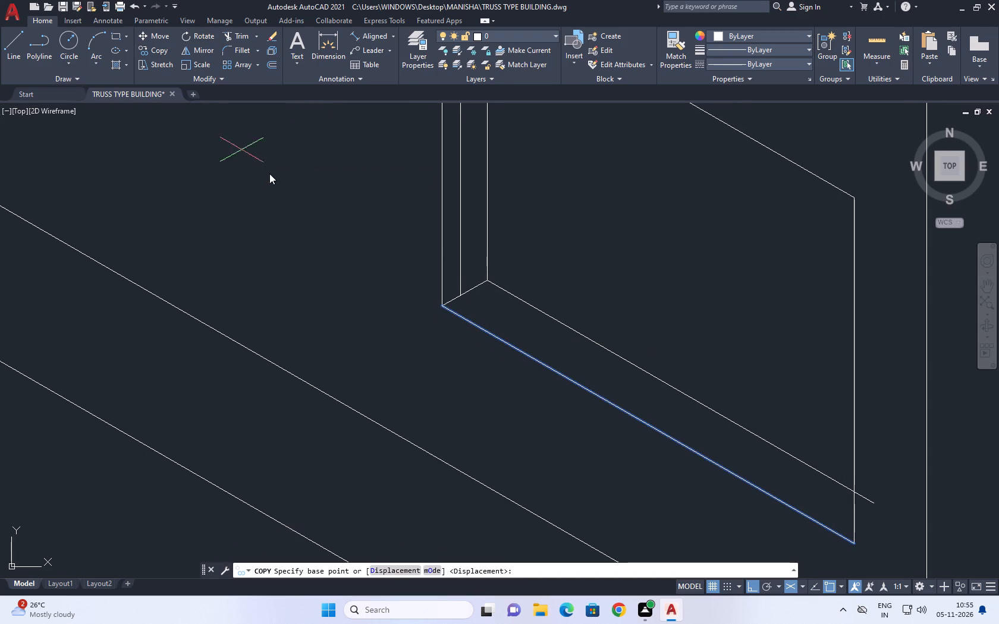
{"action": "left_click", "coordinate": [442, 308]}
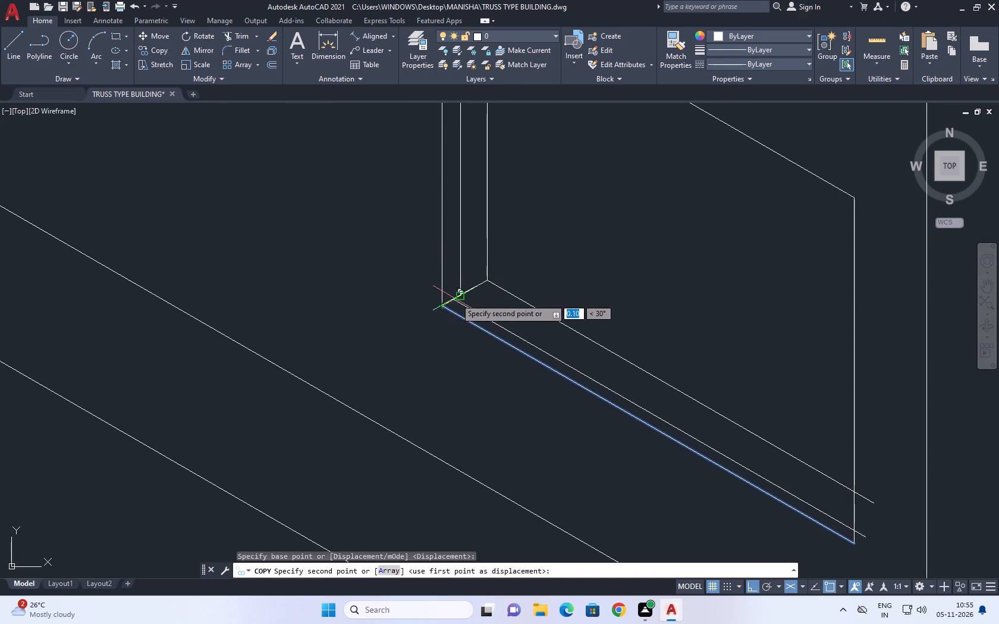
{"action": "left_click_drag", "start_coordinate": [460, 294], "coordinate": [468, 296]}
{"action": "right_click", "coordinate": [546, 241]}
{"action": "left_click", "coordinate": [589, 265]}
{"action": "scroll", "coordinate": [544, 260], "scroll_direction": "down", "scroll_amount": 2}
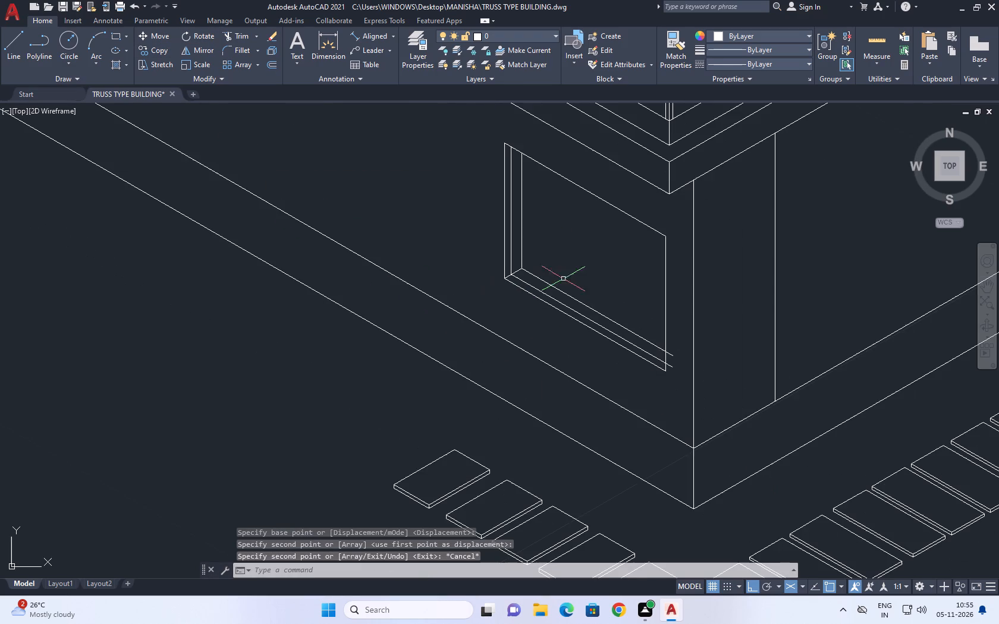
Trim the two inner sill lines where they overshoot the opening's near vertical edge.
{"action": "left_click", "coordinate": [244, 33]}
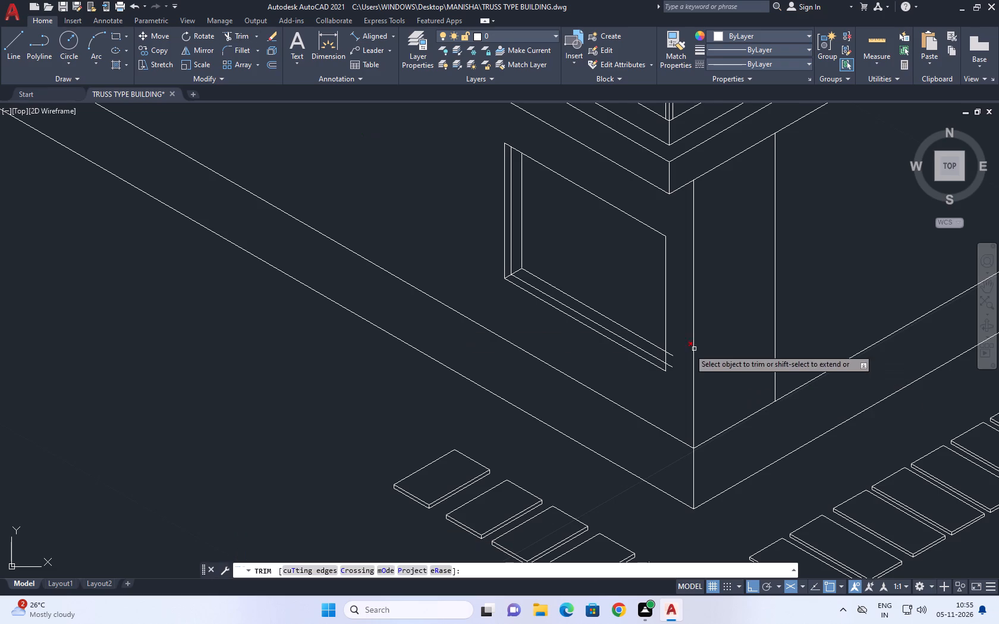
{"action": "scroll", "coordinate": [670, 353], "scroll_direction": "up", "scroll_amount": 4}
{"action": "left_click", "coordinate": [668, 332]}
{"action": "left_click", "coordinate": [670, 483]}
{"action": "right_click_drag", "start_coordinate": [670, 336], "coordinate": [674, 327]}
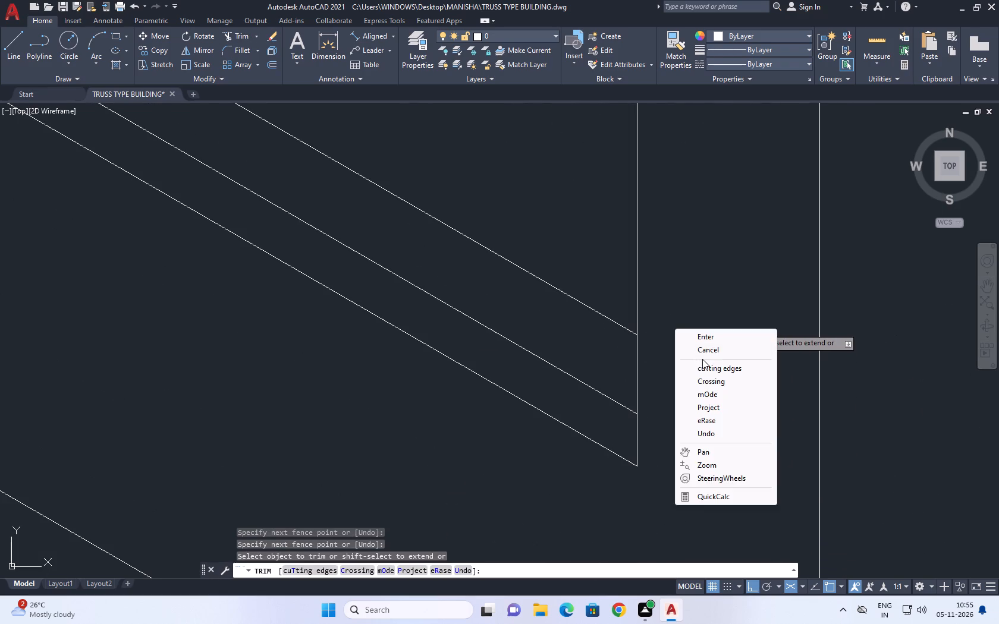
{"action": "left_click", "coordinate": [709, 354]}
{"action": "scroll", "coordinate": [676, 362], "scroll_direction": "down", "scroll_amount": 3}
{"action": "middle_click_drag", "start_coordinate": [608, 313], "coordinate": [693, 455]}
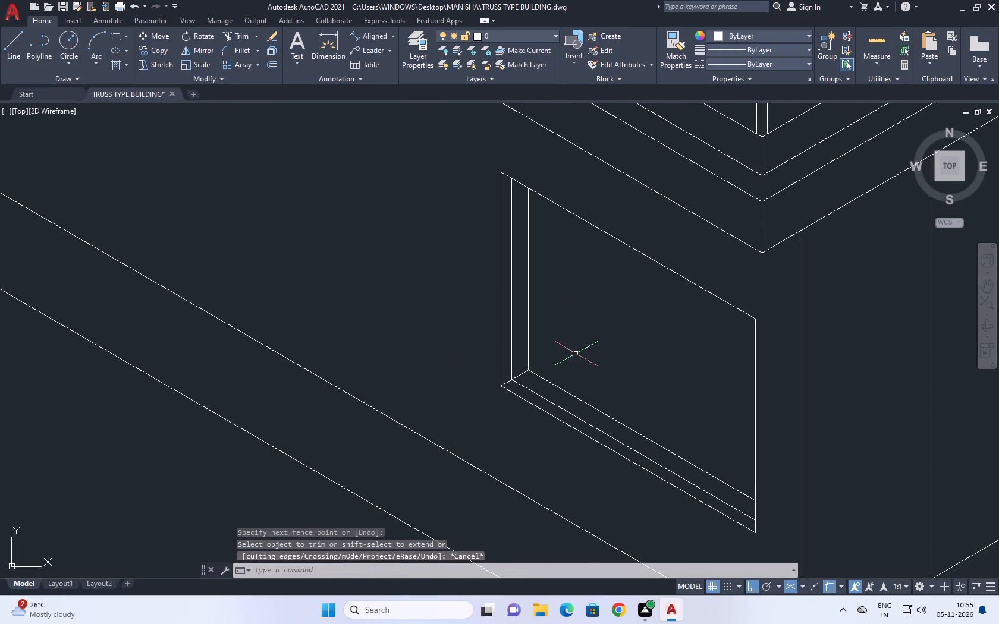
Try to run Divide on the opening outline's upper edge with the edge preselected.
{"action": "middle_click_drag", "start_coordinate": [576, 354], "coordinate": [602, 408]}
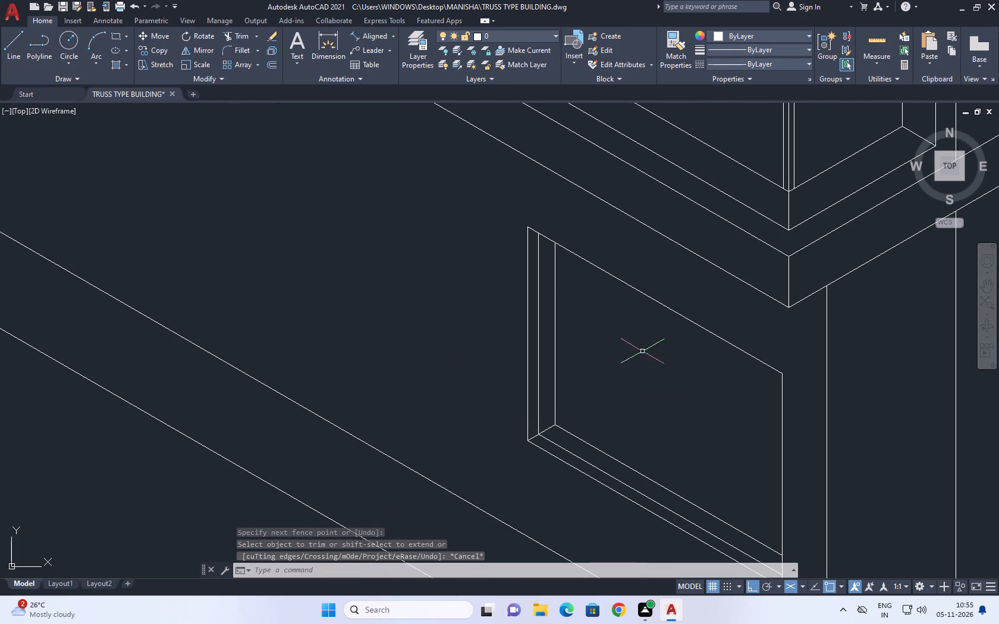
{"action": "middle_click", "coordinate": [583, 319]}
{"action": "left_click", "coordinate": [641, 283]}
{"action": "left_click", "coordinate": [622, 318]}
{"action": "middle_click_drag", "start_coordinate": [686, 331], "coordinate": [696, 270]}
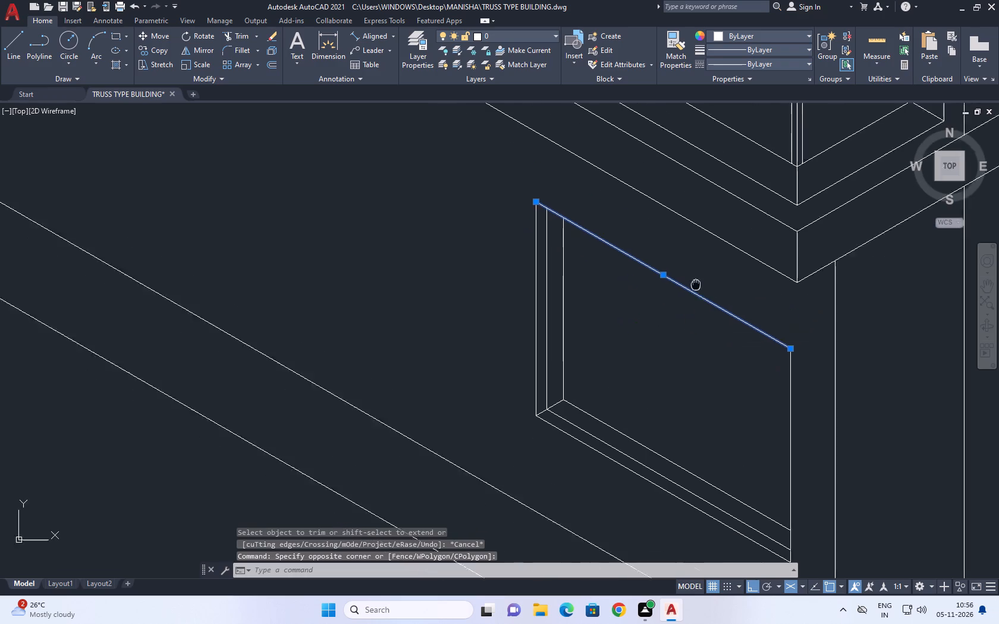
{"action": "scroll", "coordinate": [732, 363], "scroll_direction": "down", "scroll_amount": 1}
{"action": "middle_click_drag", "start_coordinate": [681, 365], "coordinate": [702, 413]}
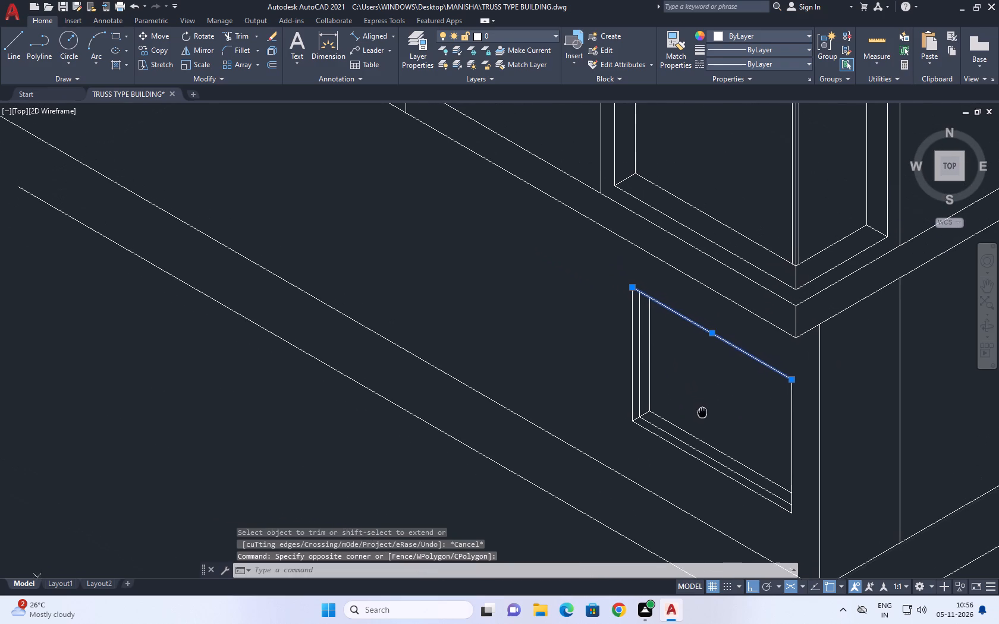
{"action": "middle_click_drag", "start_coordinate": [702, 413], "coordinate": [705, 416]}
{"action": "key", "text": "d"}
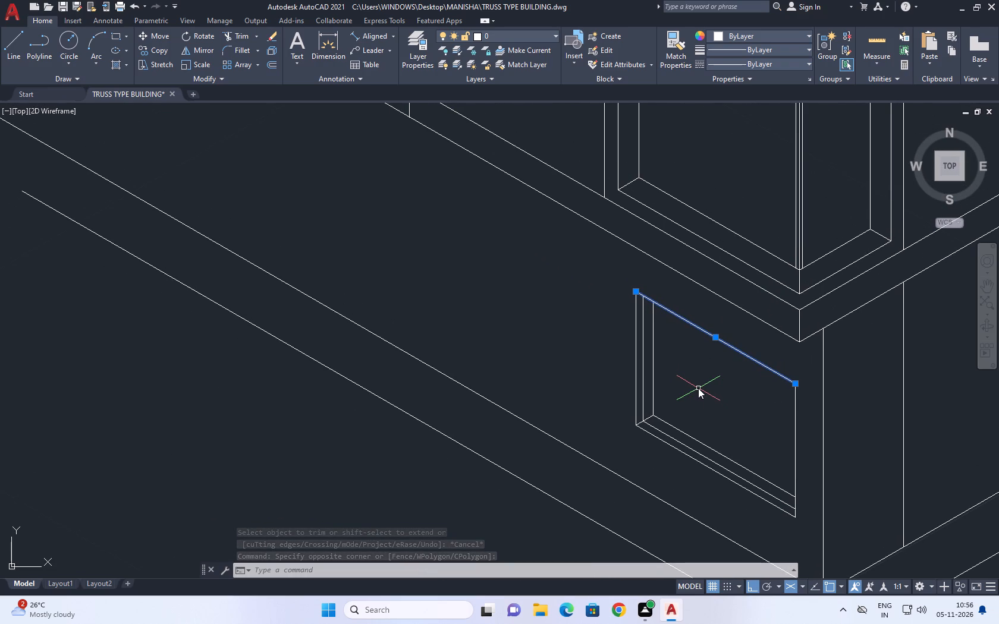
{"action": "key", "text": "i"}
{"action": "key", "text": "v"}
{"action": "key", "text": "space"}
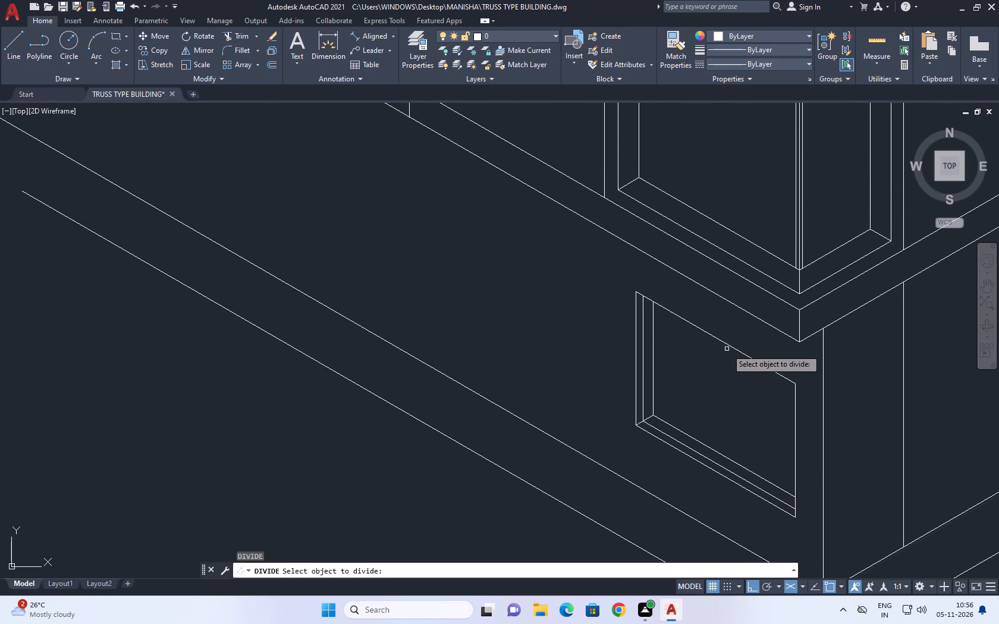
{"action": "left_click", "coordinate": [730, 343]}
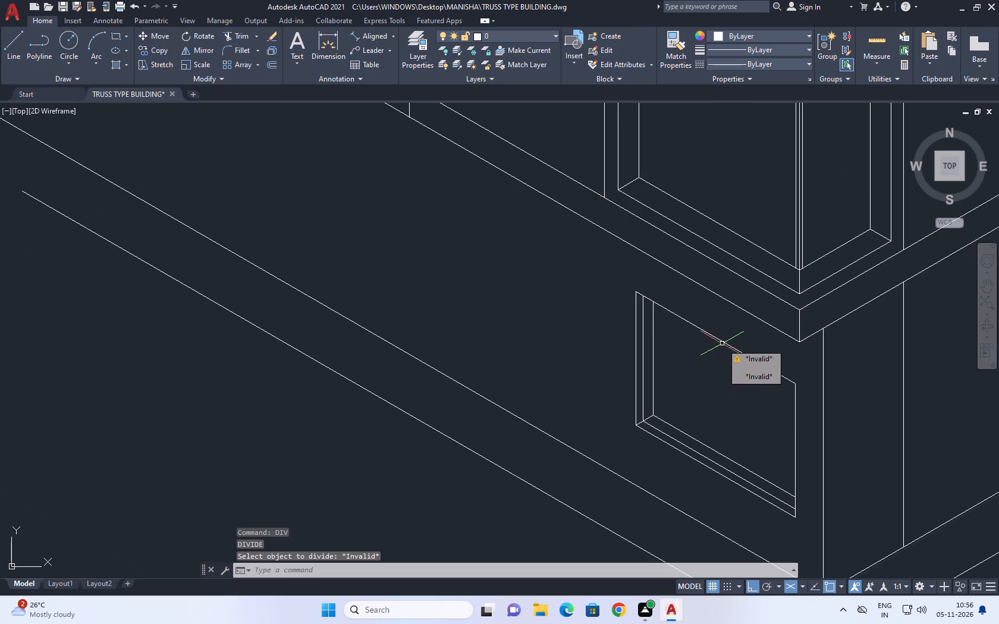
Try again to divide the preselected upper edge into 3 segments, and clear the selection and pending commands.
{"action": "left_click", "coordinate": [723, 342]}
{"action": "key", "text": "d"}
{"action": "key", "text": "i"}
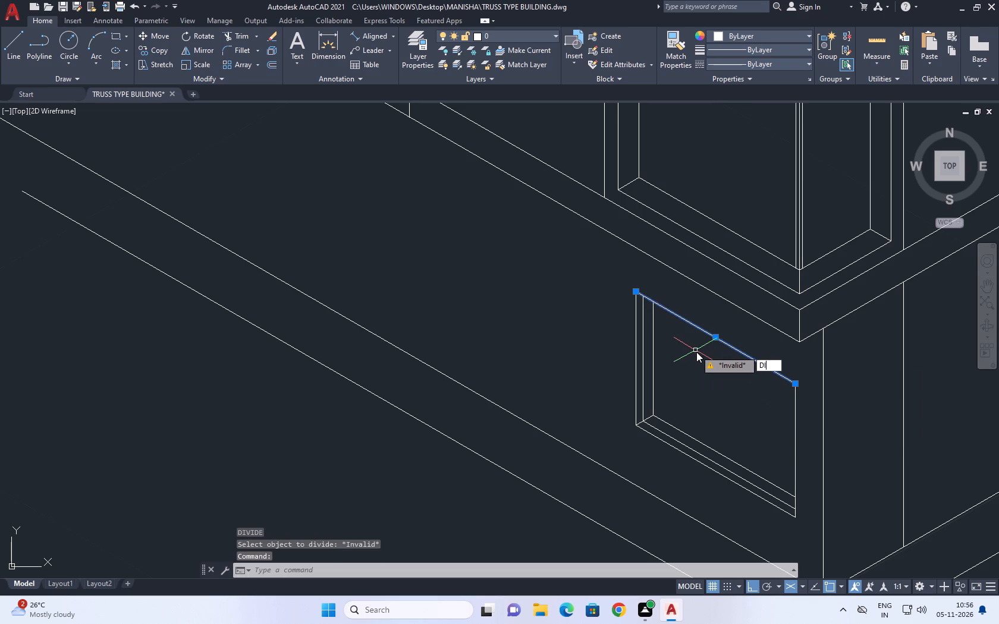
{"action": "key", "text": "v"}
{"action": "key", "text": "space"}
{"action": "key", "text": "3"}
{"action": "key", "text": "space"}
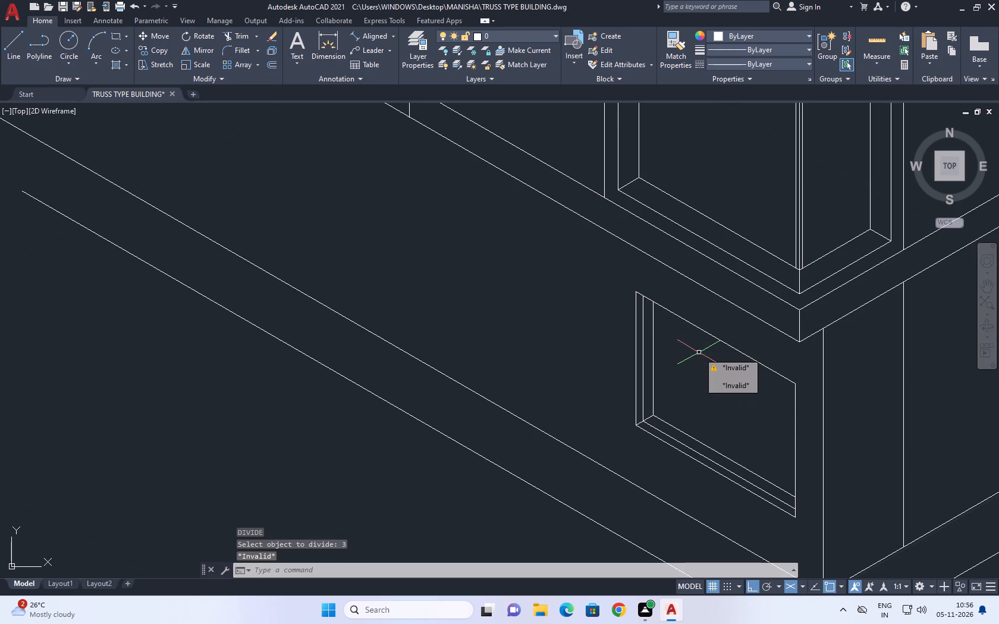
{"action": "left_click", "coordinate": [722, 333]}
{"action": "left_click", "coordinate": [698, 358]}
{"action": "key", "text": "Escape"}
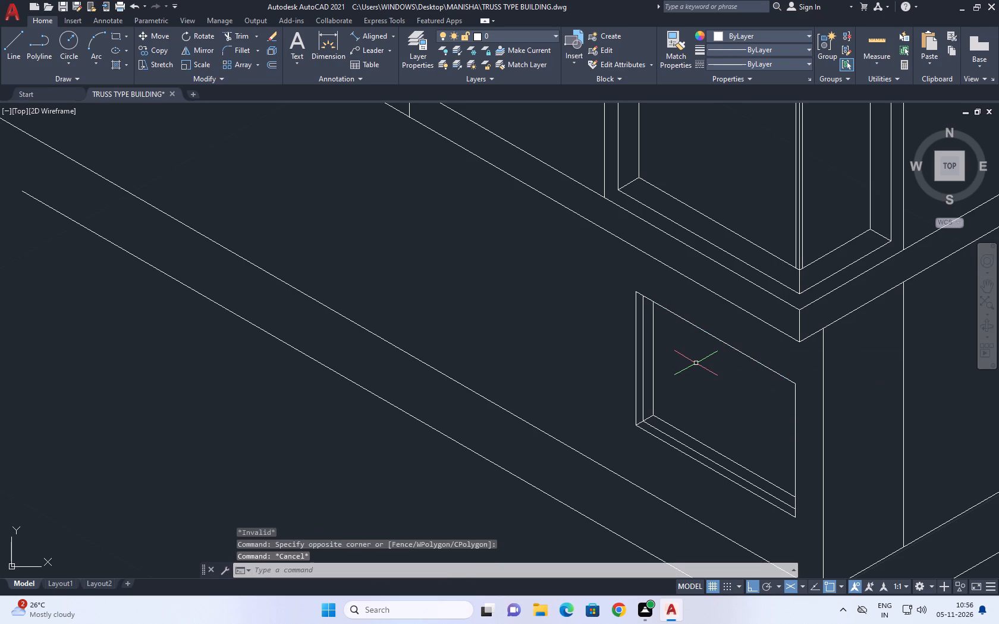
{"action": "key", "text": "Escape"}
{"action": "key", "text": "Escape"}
Divide the opening outline's upper edge into 3 equal segments.
{"action": "key", "text": "d"}
{"action": "key", "text": "i"}
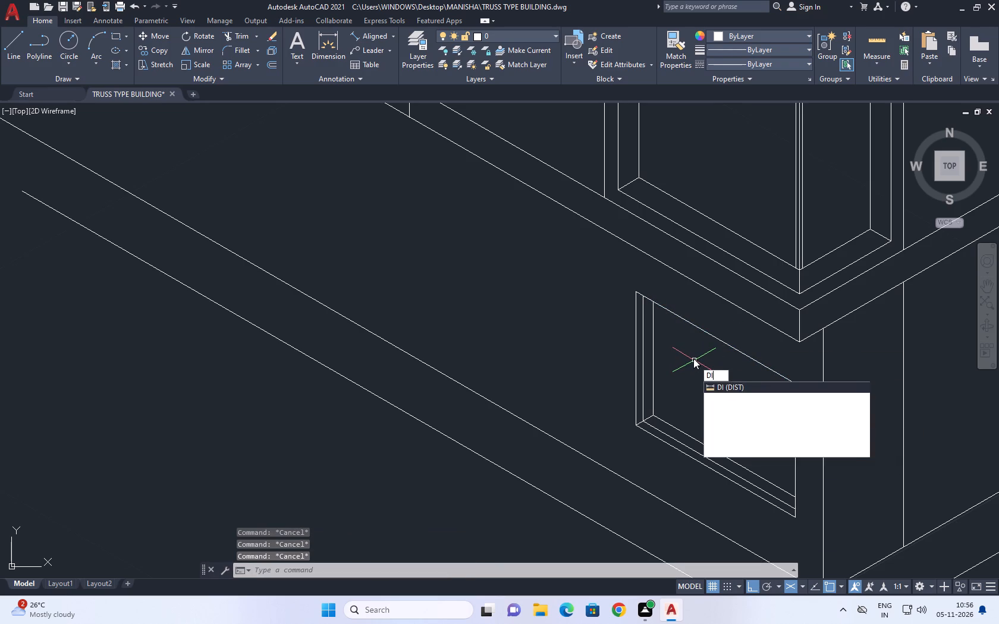
{"action": "type", "text": "V"}
{"action": "key", "text": "space"}
{"action": "left_click", "coordinate": [712, 337]}
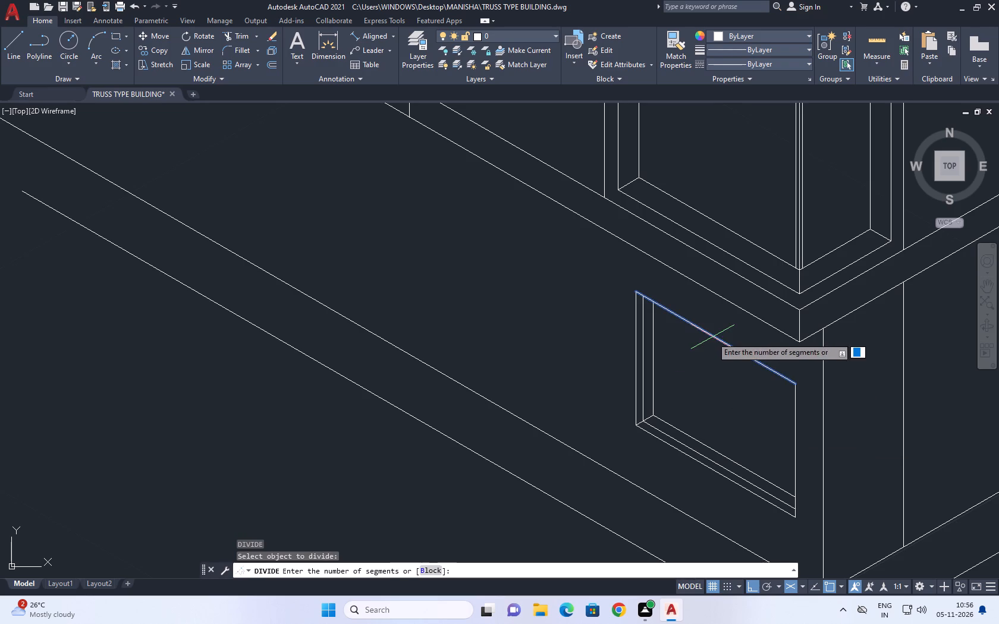
{"action": "type", "text": "3"}
{"action": "key", "text": "space"}
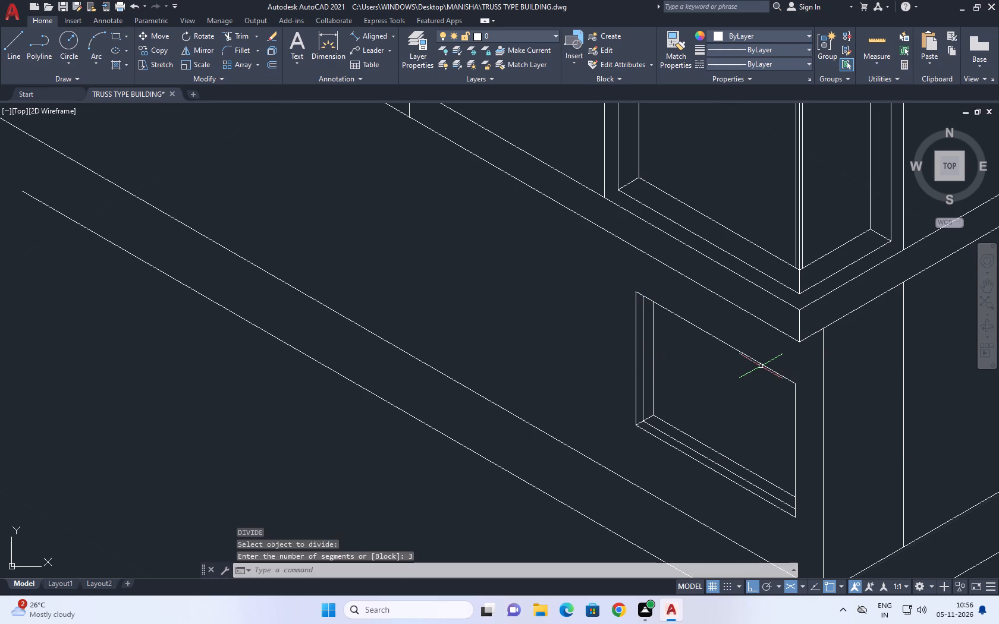
Draw a vertical line from the upper edge's division point nearest the building corner down past the opening's innermost sill line.
{"action": "key", "text": "l"}
{"action": "key", "text": "space"}
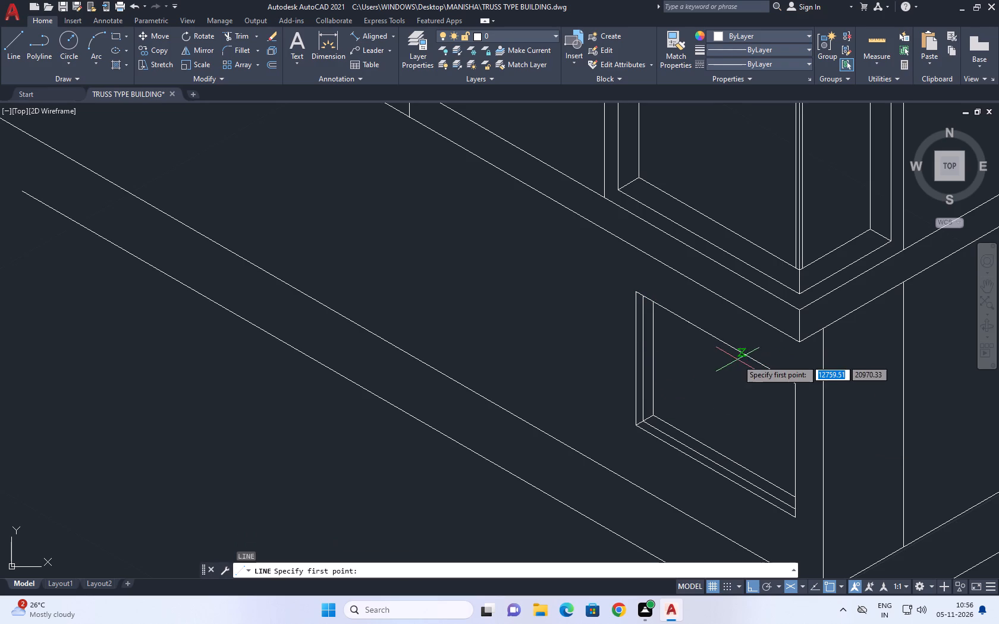
{"action": "left_click", "coordinate": [740, 352]}
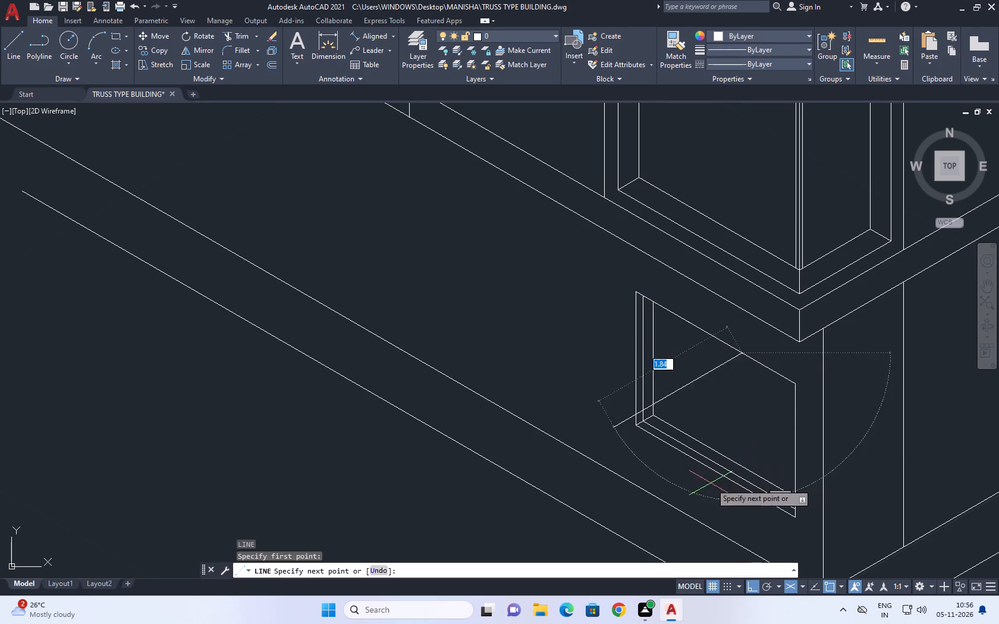
{"action": "middle_click_drag", "start_coordinate": [711, 483], "coordinate": [720, 366]}
{"action": "key", "text": "F5"}
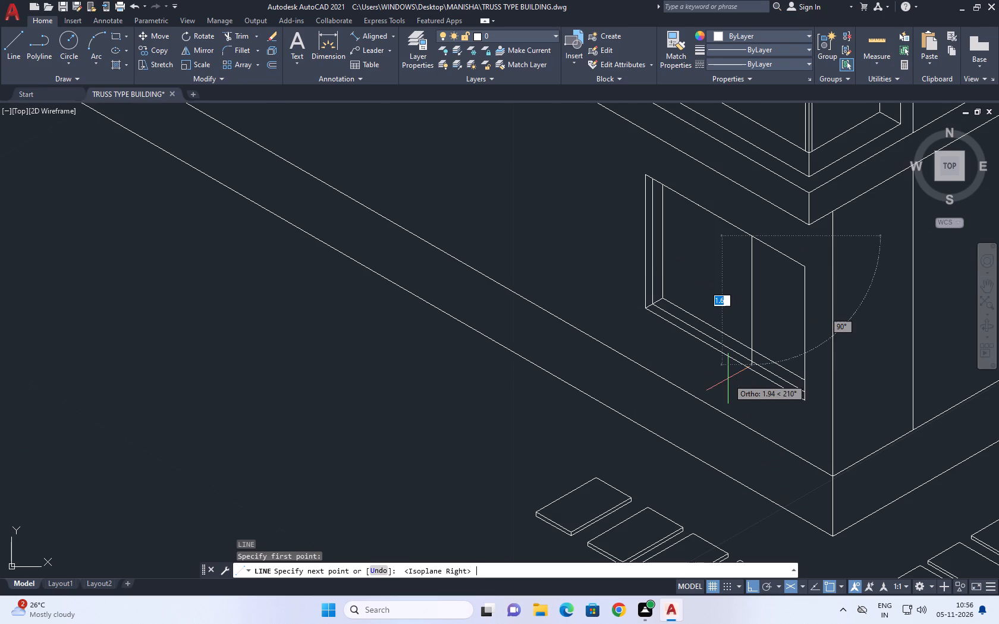
{"action": "scroll", "coordinate": [776, 416], "scroll_direction": "up", "scroll_amount": 2}
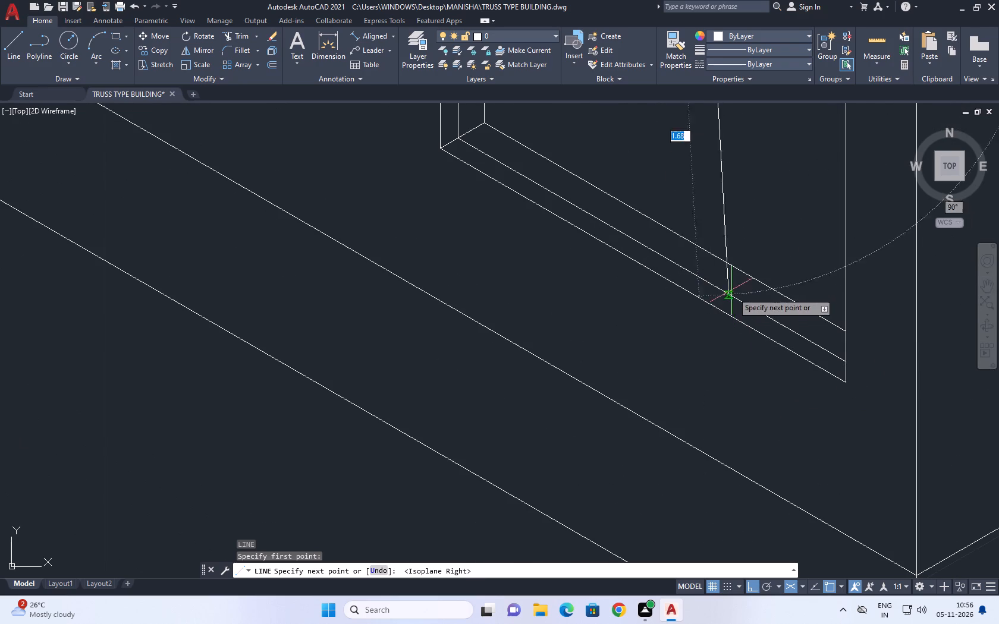
{"action": "scroll", "coordinate": [707, 251], "scroll_direction": "up", "scroll_amount": 2}
{"action": "left_click", "coordinate": [706, 278]}
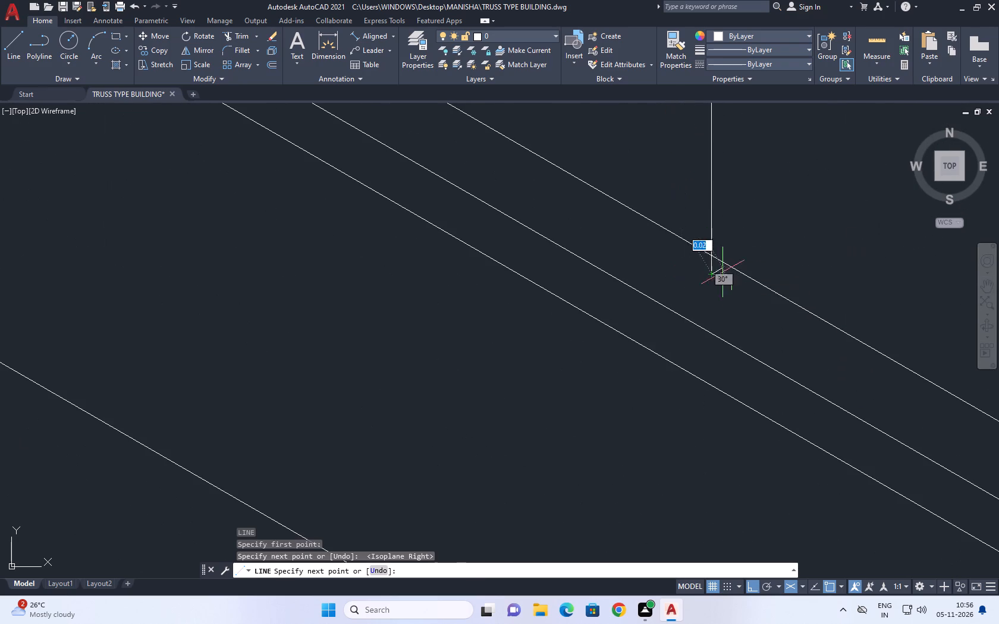
{"action": "right_click", "coordinate": [747, 236]}
{"action": "left_click", "coordinate": [775, 254]}
{"action": "middle_click_drag", "start_coordinate": [698, 242], "coordinate": [695, 406]}
Draw a second vertical line from the upper edge's other division point down past the opening's innermost sill line.
{"action": "right_click_drag", "start_coordinate": [599, 254], "coordinate": [593, 248]}
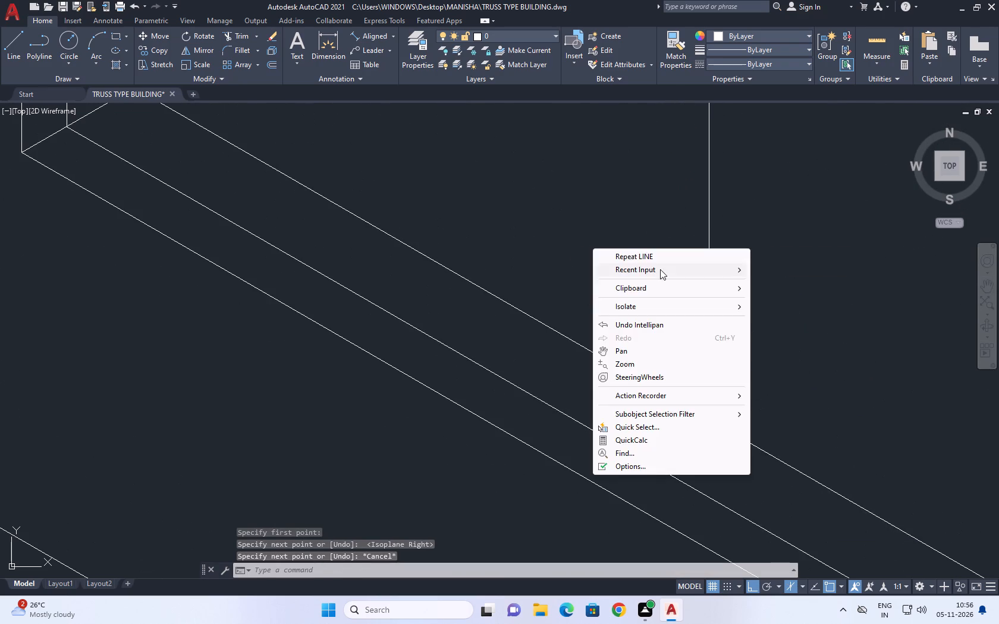
{"action": "left_click", "coordinate": [671, 256]}
{"action": "scroll", "coordinate": [670, 261], "scroll_direction": "down", "scroll_amount": 5}
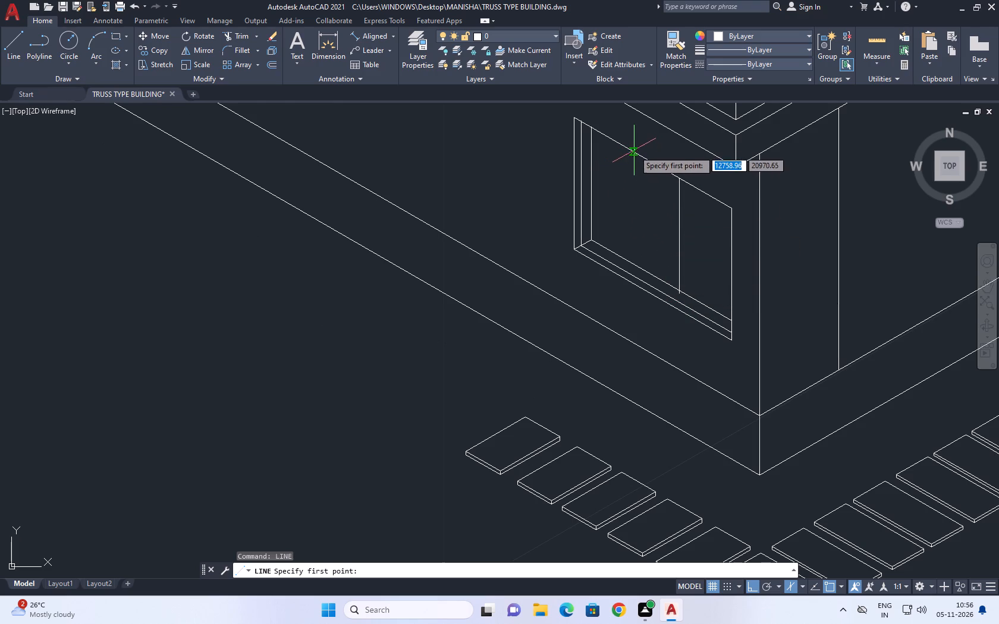
{"action": "left_click", "coordinate": [627, 145]}
{"action": "scroll", "coordinate": [611, 247], "scroll_direction": "up", "scroll_amount": 3}
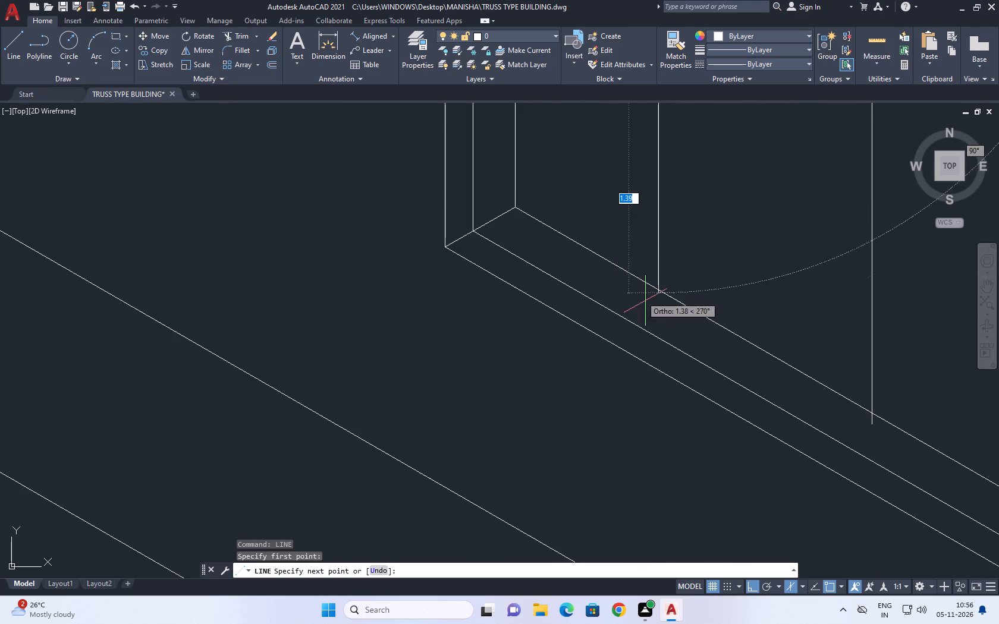
{"action": "scroll", "coordinate": [662, 323], "scroll_direction": "up", "scroll_amount": 2}
{"action": "left_click", "coordinate": [645, 288]}
{"action": "right_click", "coordinate": [659, 298]}
{"action": "left_click", "coordinate": [674, 313]}
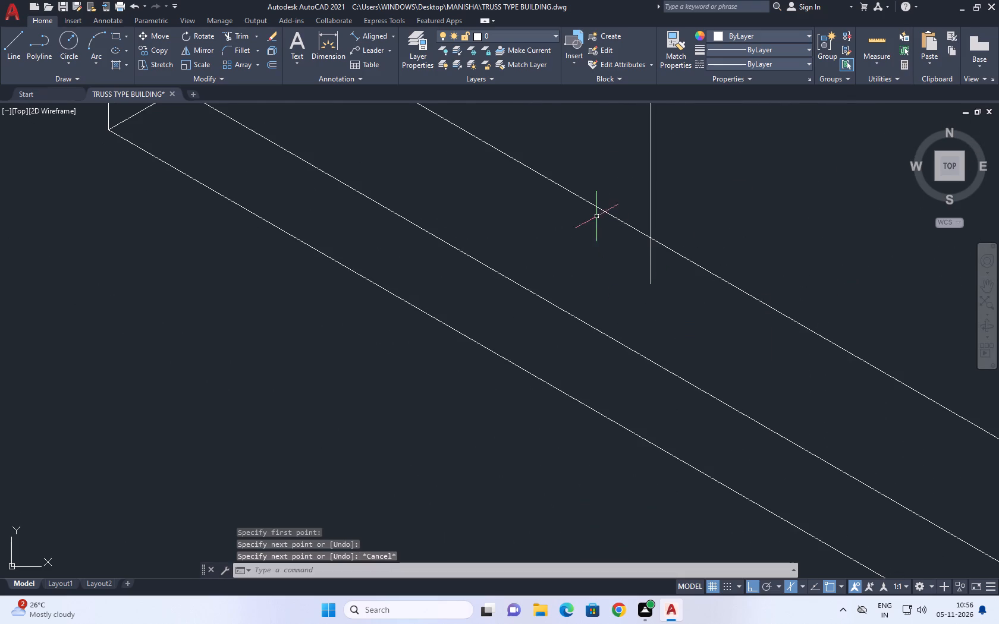
Trim the lower ends of both vertical division lines where they overshoot the opening's innermost sill line.
{"action": "middle_click_drag", "start_coordinate": [595, 214], "coordinate": [586, 269]}
{"action": "left_click", "coordinate": [234, 35]}
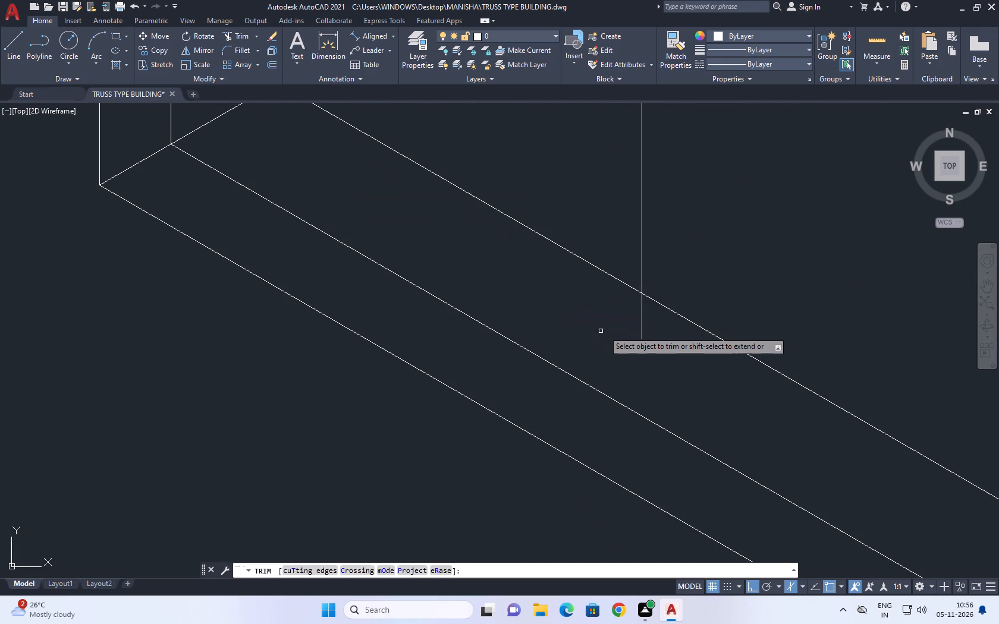
{"action": "left_click", "coordinate": [670, 332]}
{"action": "left_click_drag", "start_coordinate": [595, 292], "coordinate": [580, 288]}
{"action": "scroll", "coordinate": [520, 269], "scroll_direction": "down", "scroll_amount": 5}
{"action": "scroll", "coordinate": [630, 326], "scroll_direction": "up", "scroll_amount": 2}
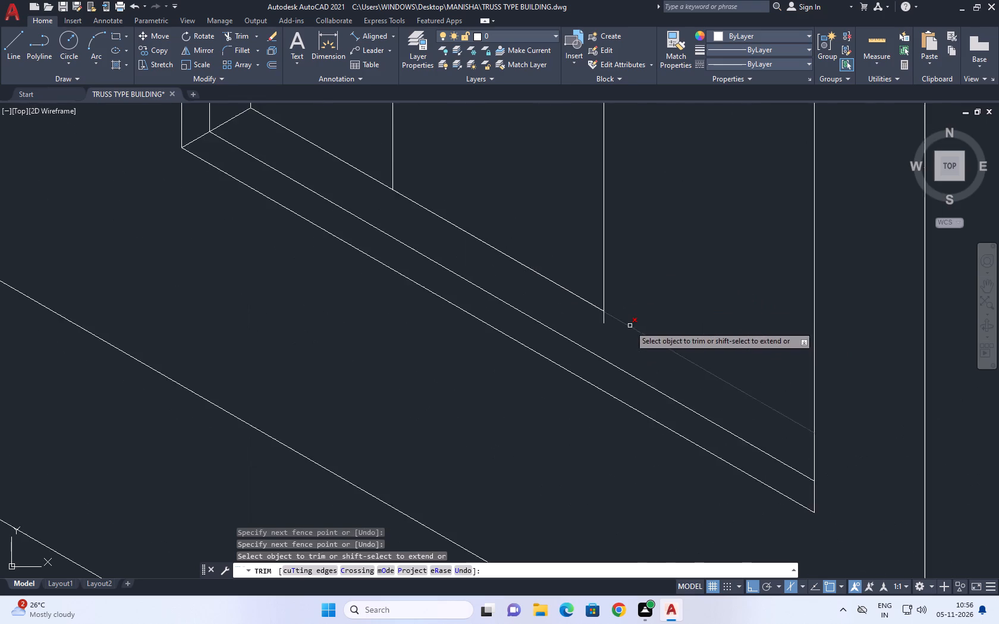
{"action": "scroll", "coordinate": [586, 331], "scroll_direction": "up", "scroll_amount": 4}
{"action": "left_click", "coordinate": [694, 317]}
{"action": "left_click", "coordinate": [593, 261]}
{"action": "right_click", "coordinate": [544, 269]}
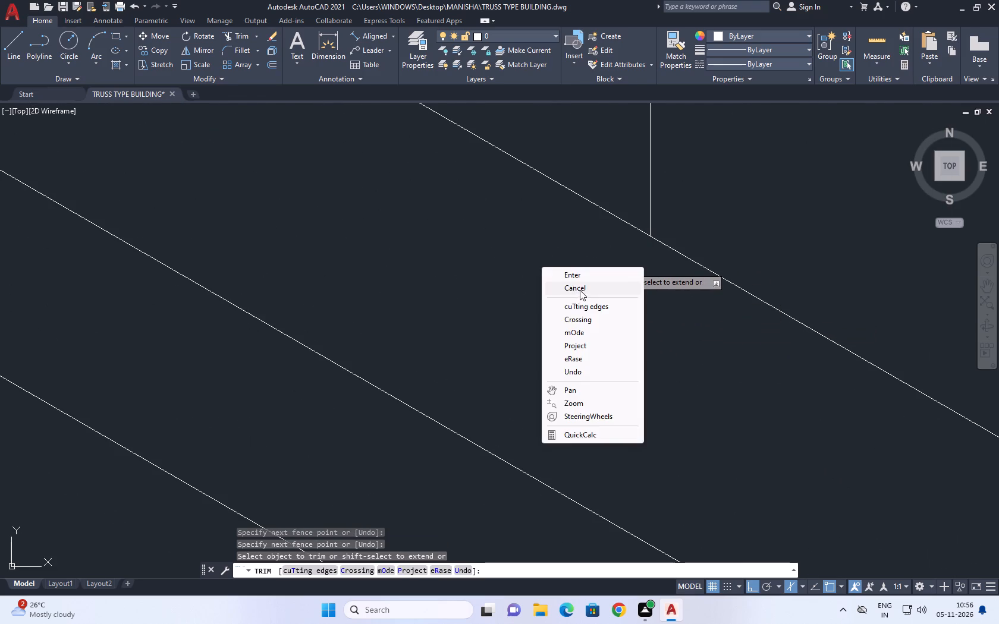
{"action": "left_click", "coordinate": [586, 291]}
Copy the division line nearest the building corner along the wall, 0.02 toward the corner and 0.06 to its other side.
{"action": "scroll", "coordinate": [574, 322], "scroll_direction": "down", "scroll_amount": 9}
{"action": "scroll", "coordinate": [577, 284], "scroll_direction": "up", "scroll_amount": 4}
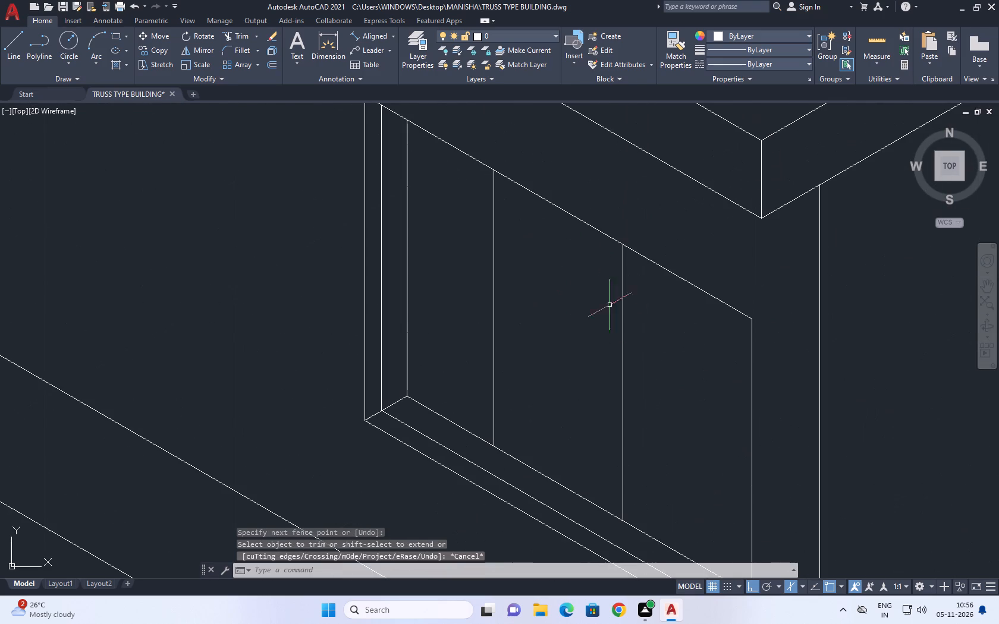
{"action": "left_click", "coordinate": [646, 338]}
{"action": "left_click", "coordinate": [583, 307]}
{"action": "middle_click_drag", "start_coordinate": [649, 329], "coordinate": [686, 375]}
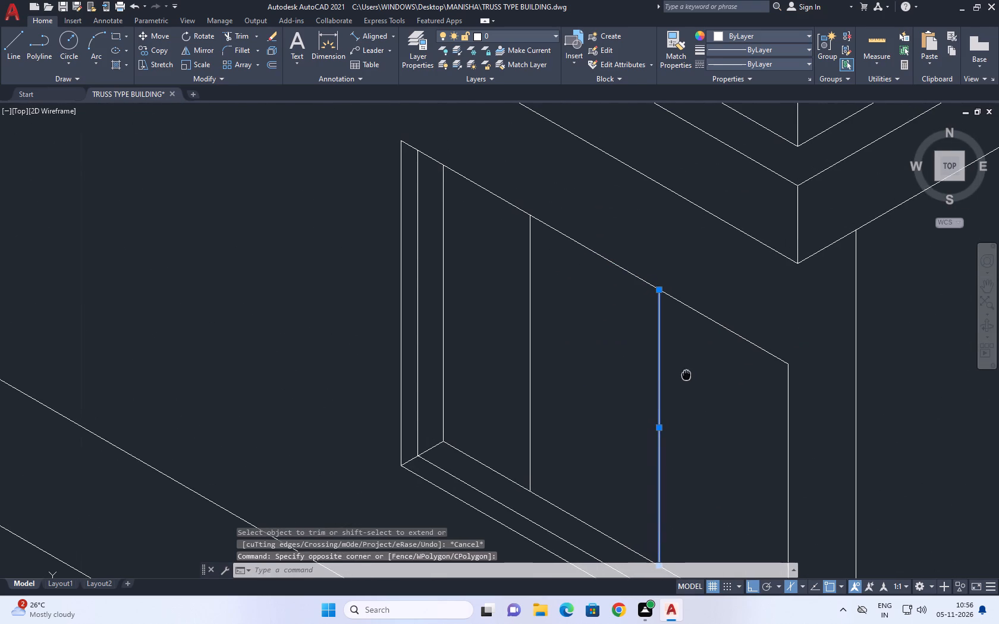
{"action": "middle_click_drag", "start_coordinate": [686, 375], "coordinate": [687, 376]}
{"action": "left_click", "coordinate": [161, 55]}
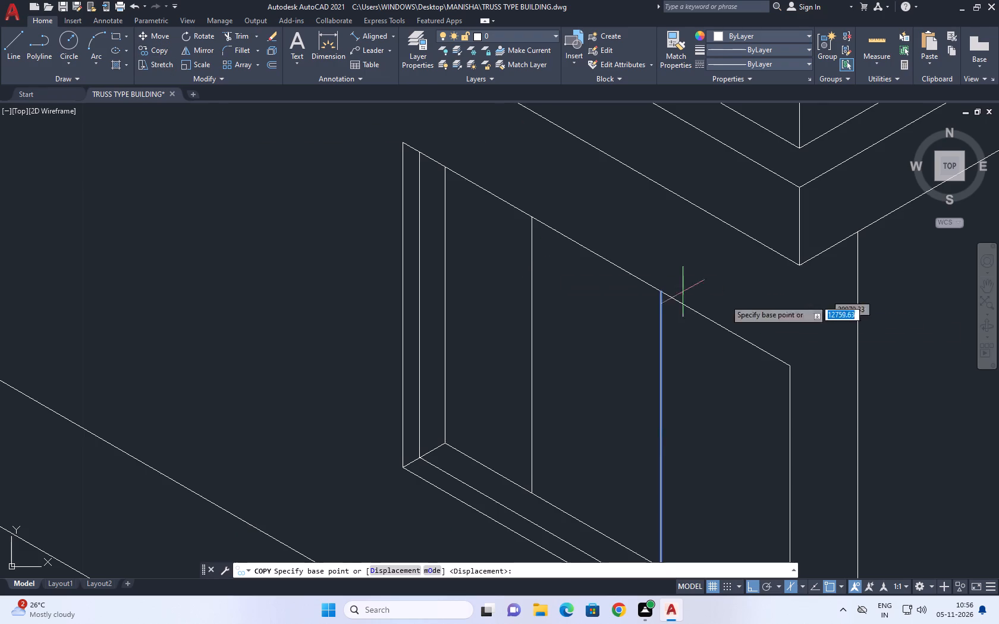
{"action": "middle_click_drag", "start_coordinate": [784, 309], "coordinate": [703, 235]}
{"action": "left_click", "coordinate": [611, 300]}
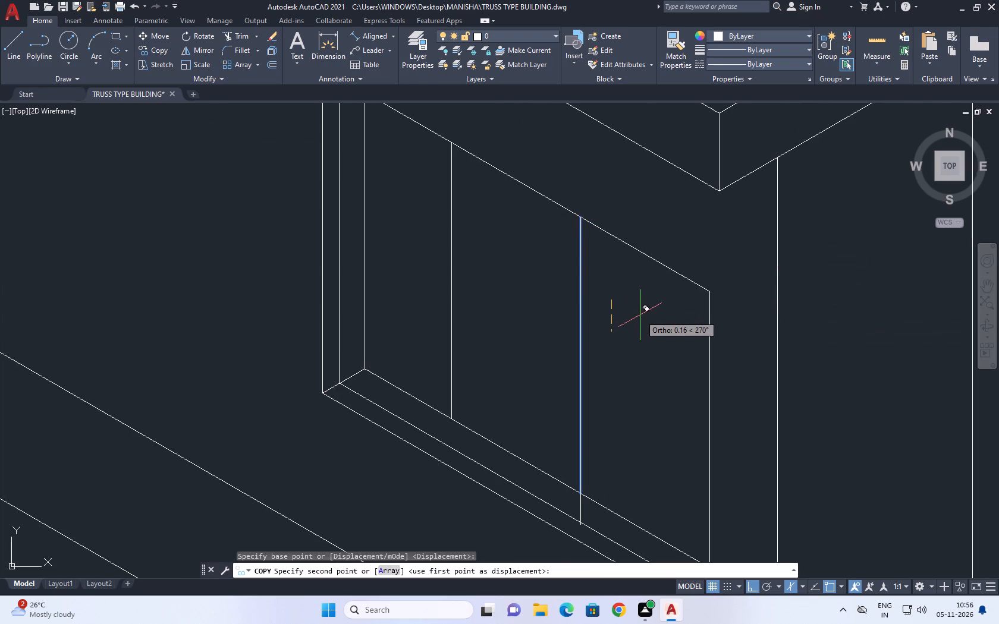
{"action": "key", "text": "F5"}
{"action": "type", "text": "0.0"}
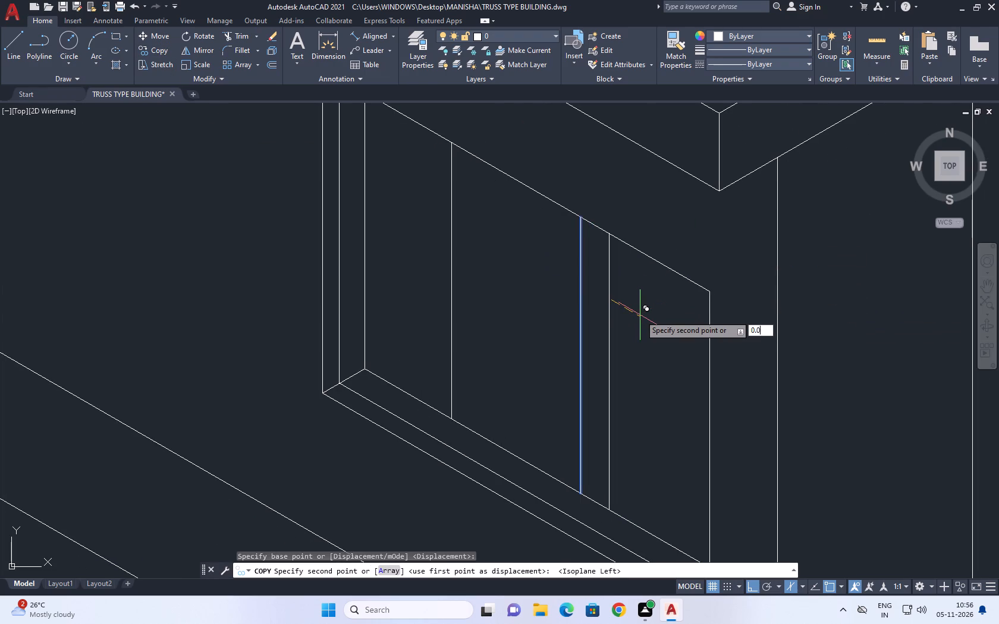
{"action": "key", "text": "2"}
{"action": "key", "text": "Return"}
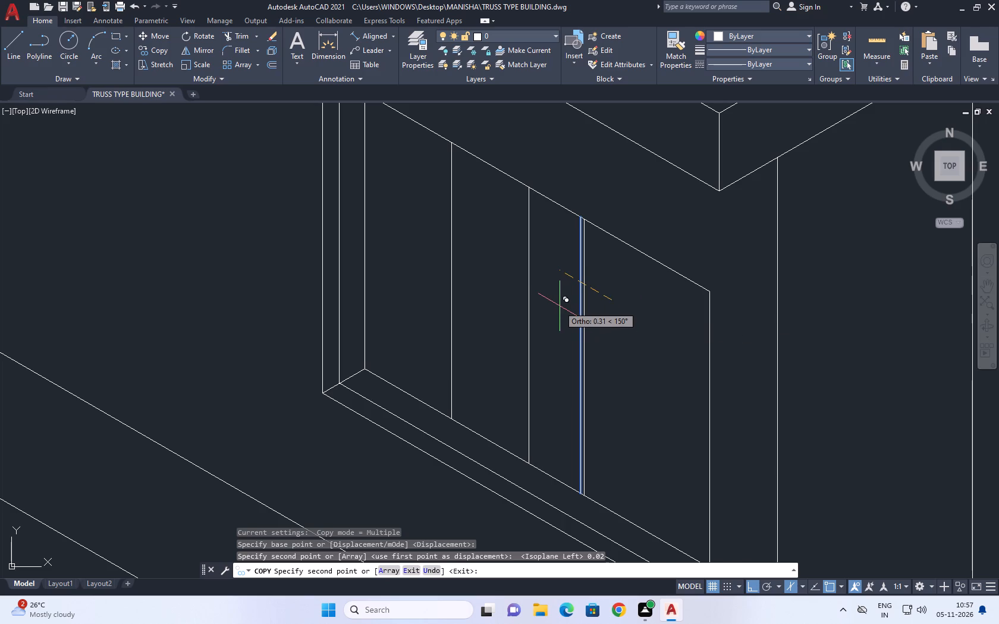
{"action": "type", "text": "0.0"}
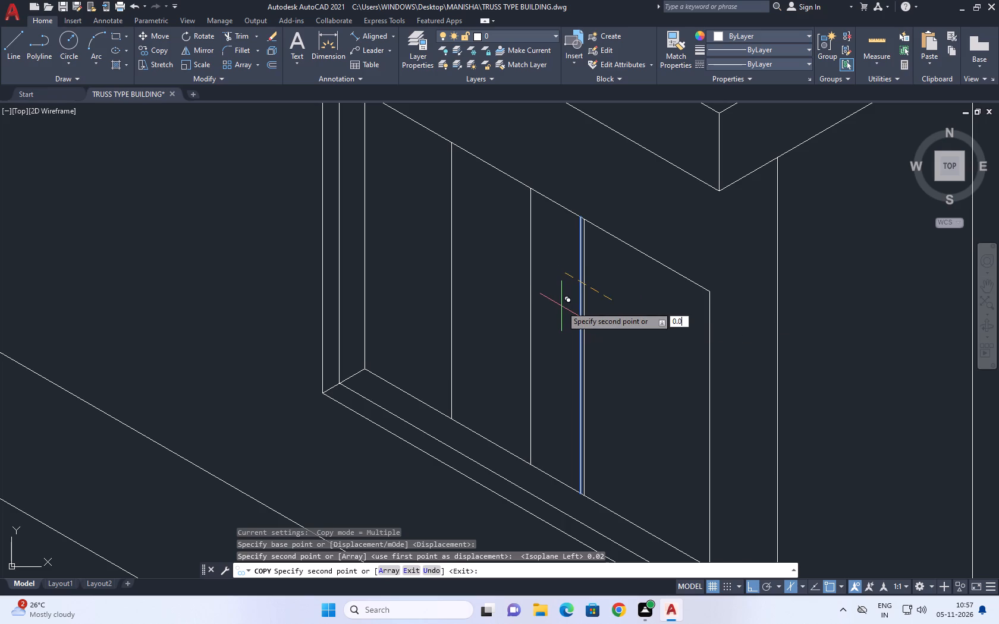
{"action": "key", "text": "6"}
{"action": "key", "text": "Return"}
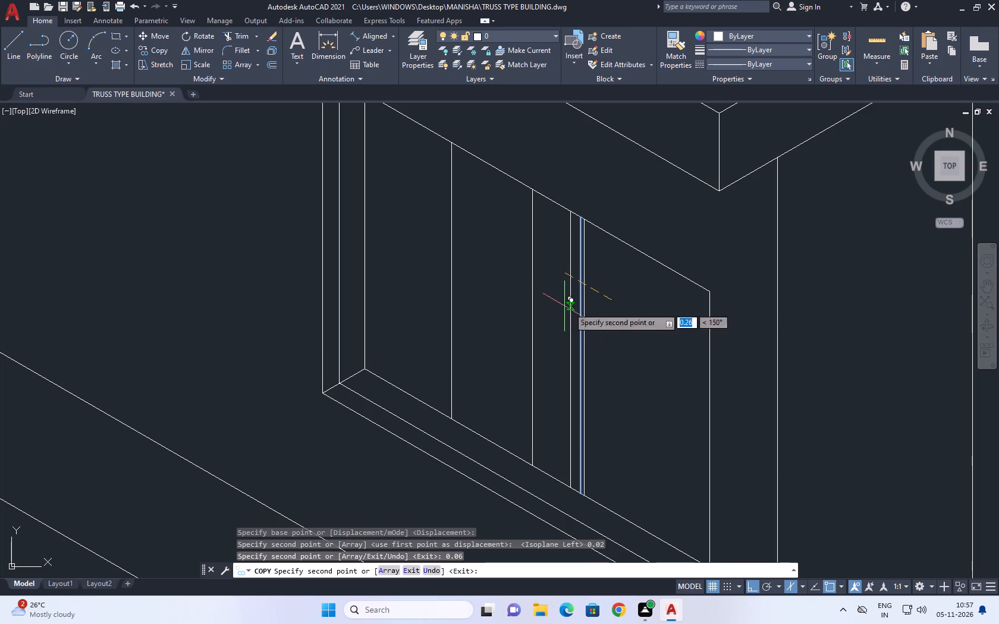
Copy the left-hand vertical mullion line of the lower window 0.06 along the wall towards the window's left jamb.
{"action": "key", "text": "Escape"}
{"action": "left_click", "coordinate": [453, 305]}
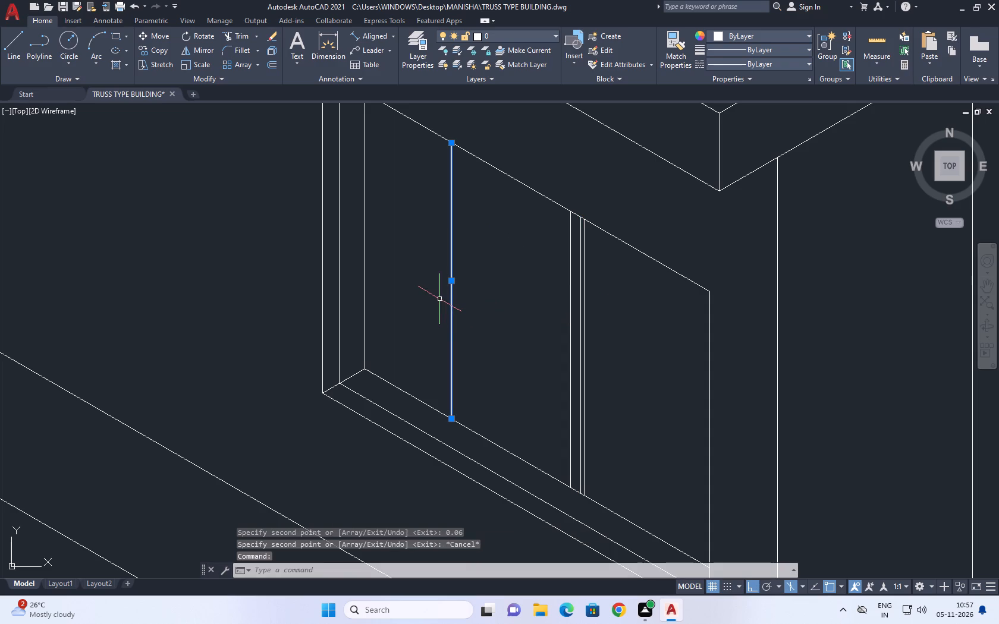
{"action": "type", "text": "CO"}
{"action": "key", "text": "space"}
{"action": "left_click", "coordinate": [439, 307]}
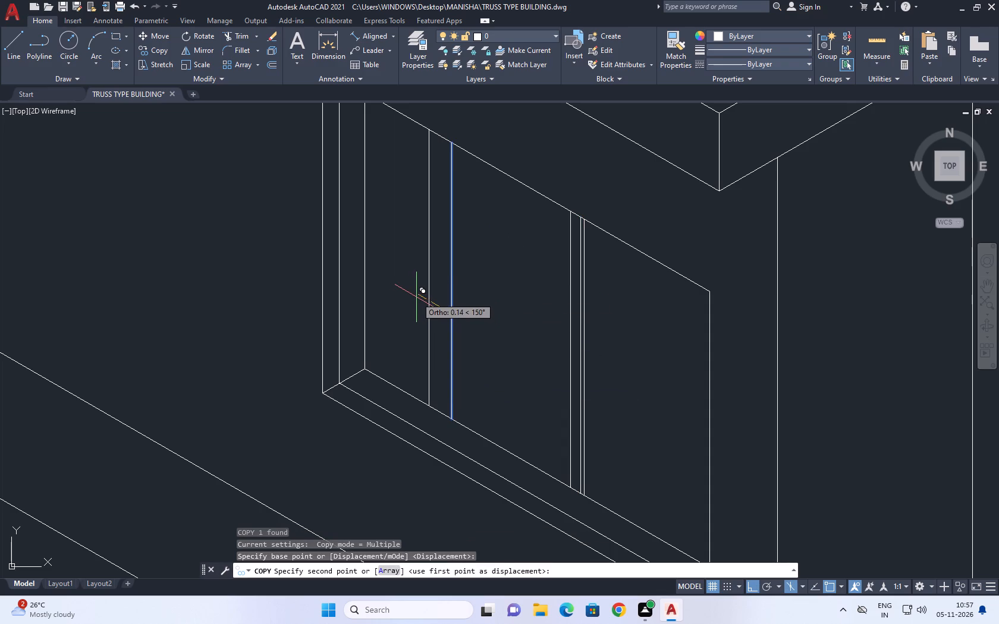
{"action": "type", "text": "0.06"}
{"action": "key", "text": "Return"}
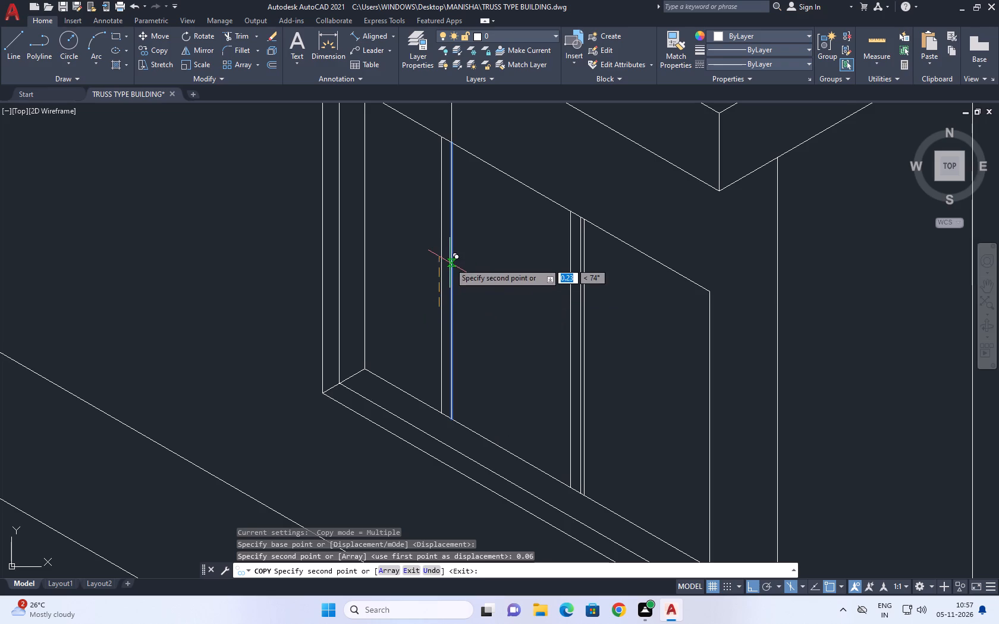
{"action": "middle_click_drag", "start_coordinate": [467, 284], "coordinate": [530, 320]}
{"action": "key", "text": "Escape"}
Copy the same original mullion line 0.02 in the 30° depth direction using the top isoplane.
{"action": "left_click", "coordinate": [515, 298]}
{"action": "middle_click_drag", "start_coordinate": [533, 298], "coordinate": [477, 324]}
{"action": "key", "text": "c"}
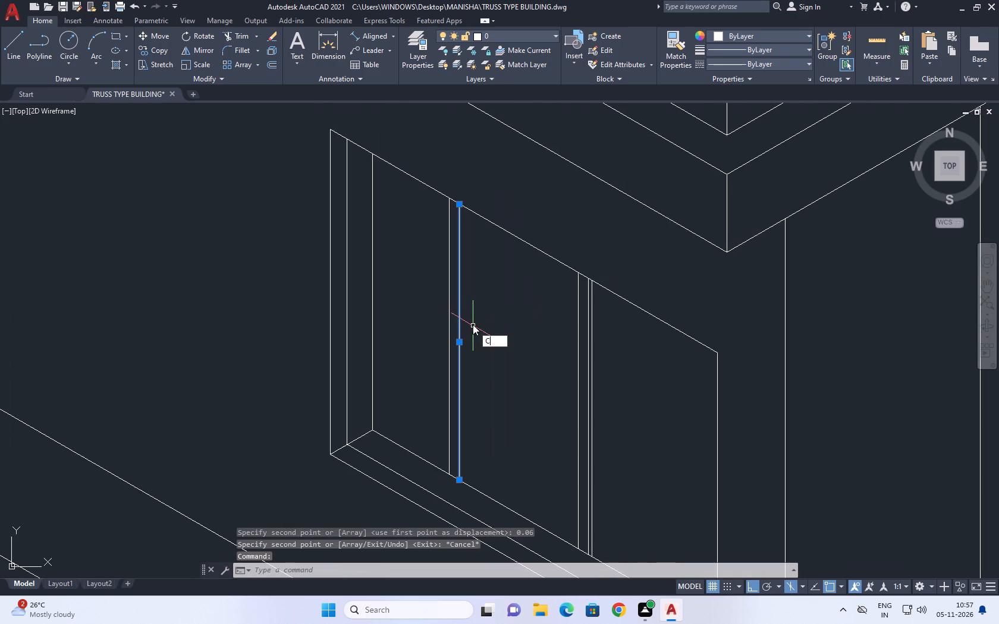
{"action": "key", "text": "o"}
{"action": "key", "text": "space"}
{"action": "left_click", "coordinate": [454, 291]}
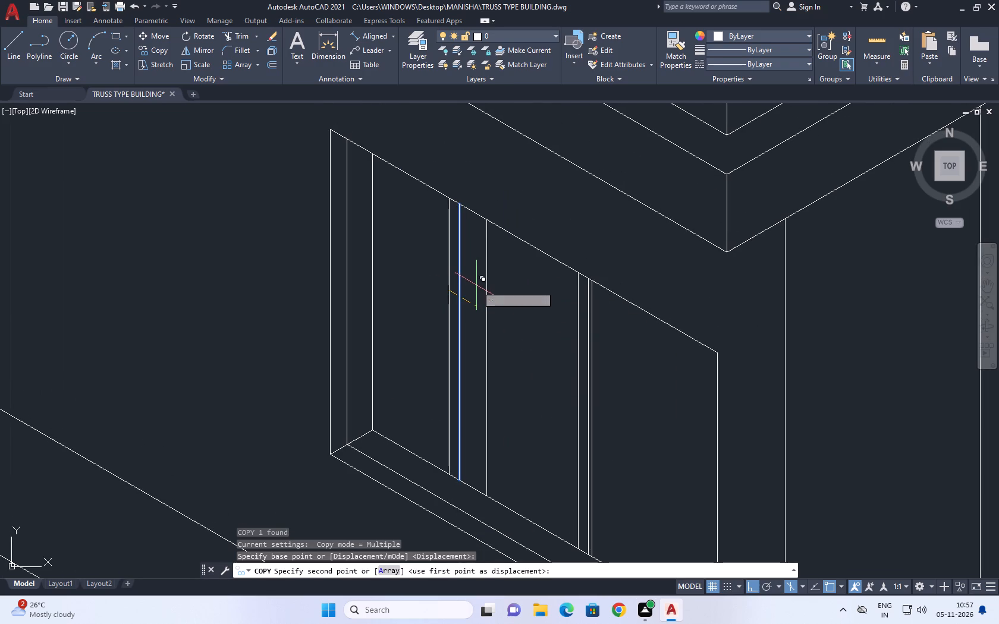
{"action": "key", "text": "F5"}
{"action": "type", "text": "0.1"}
{"action": "key", "text": "Return"}
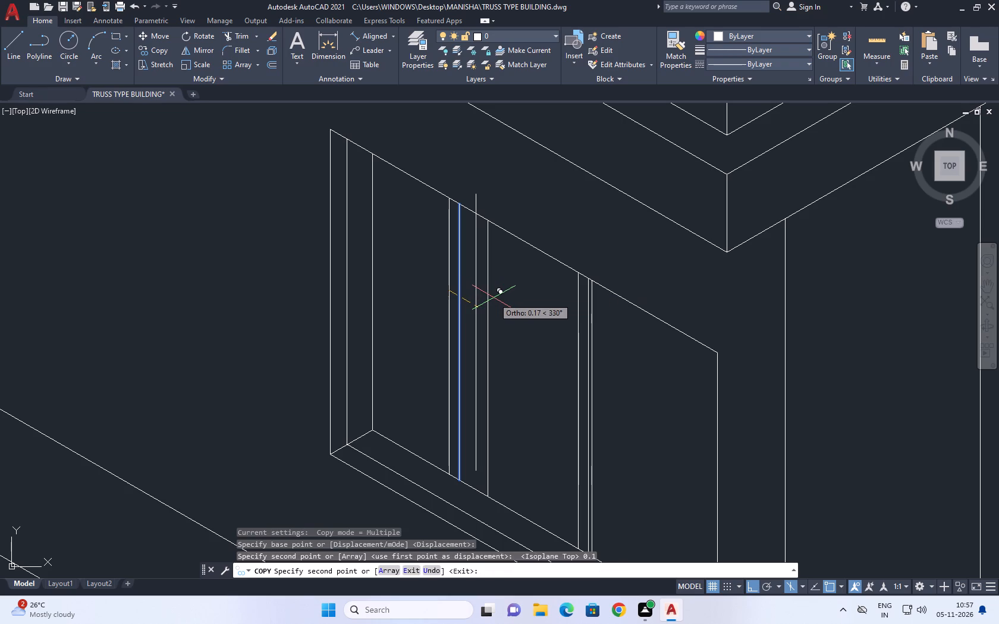
{"action": "key", "text": "ctrl+z"}
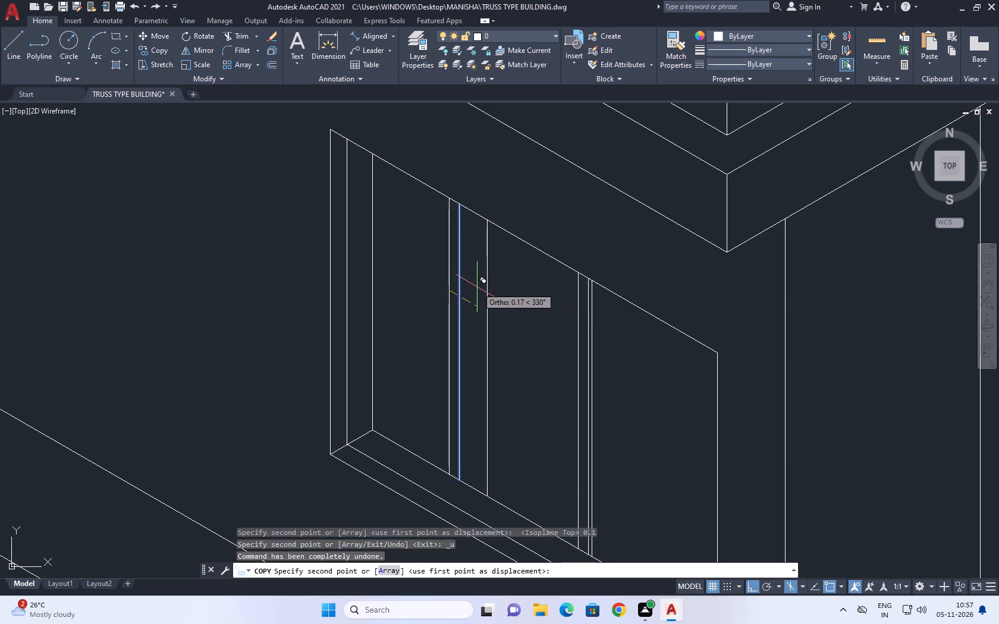
{"action": "key", "text": "F5"}
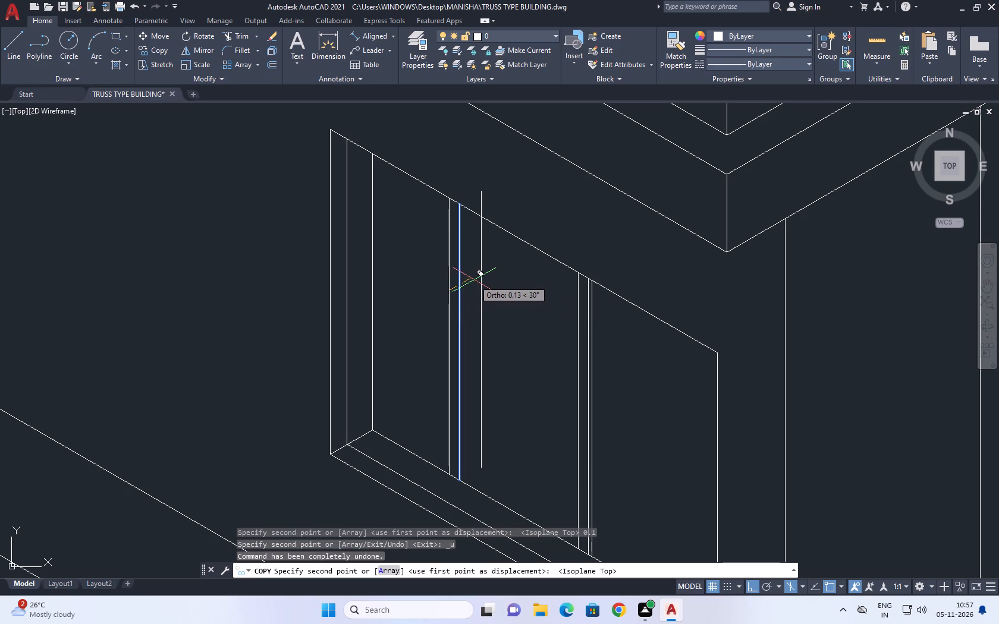
{"action": "type", "text": "0.02"}
{"action": "key", "text": "Return"}
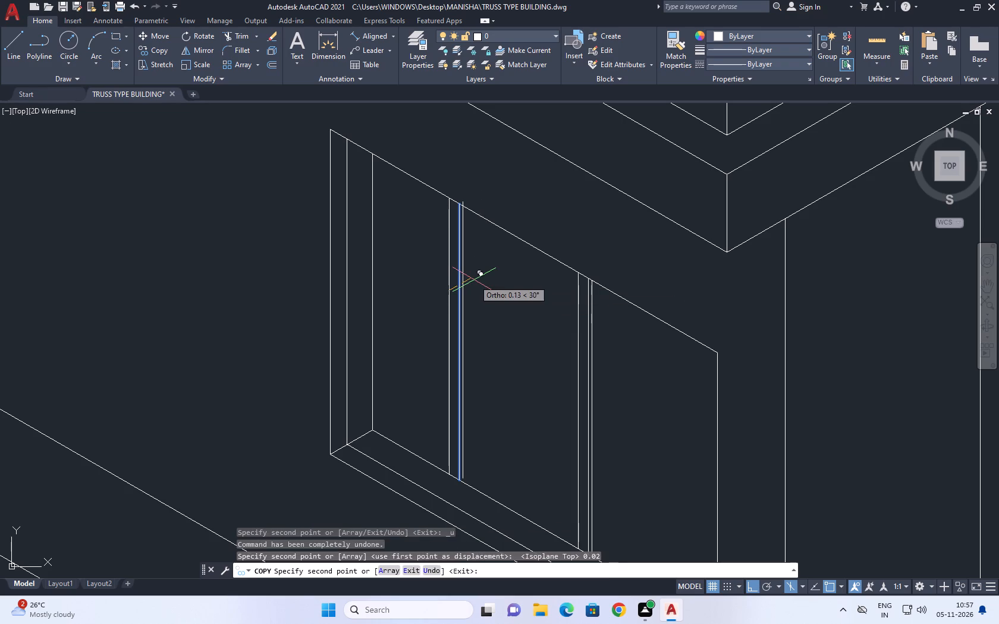
{"action": "key", "text": "Escape"}
Trim the upper end of the new mullion line where it projects past the window opening's top edge.
{"action": "middle_click_drag", "start_coordinate": [472, 286], "coordinate": [520, 302]}
{"action": "type", "text": "TR"}
{"action": "key", "text": "space"}
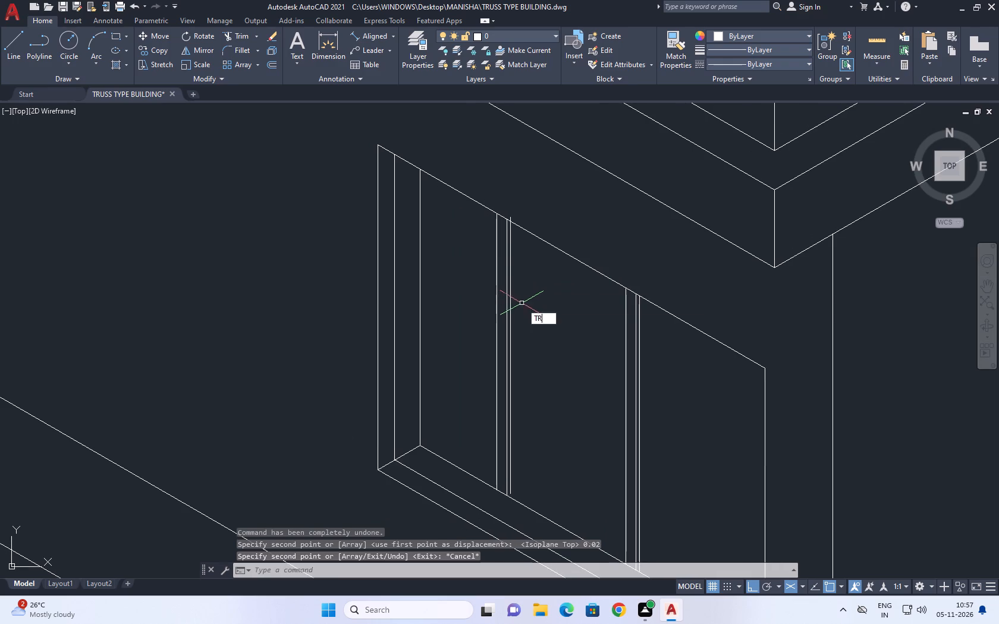
{"action": "scroll", "coordinate": [494, 220], "scroll_direction": "up", "scroll_amount": 5}
{"action": "left_click", "coordinate": [592, 215]}
{"action": "left_click", "coordinate": [546, 206]}
{"action": "scroll", "coordinate": [627, 198], "scroll_direction": "down", "scroll_amount": 3}
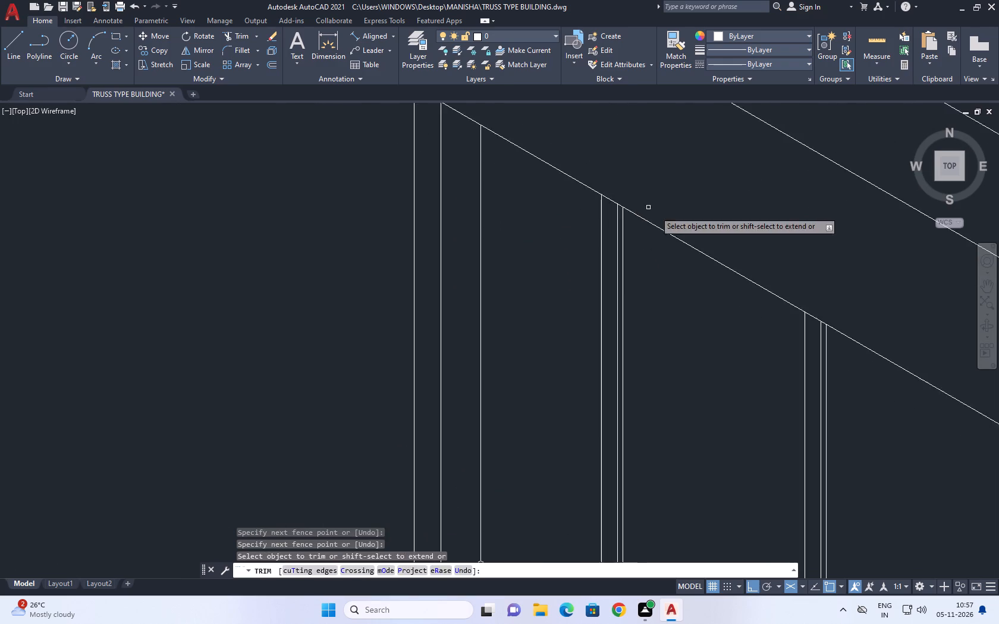
{"action": "scroll", "coordinate": [658, 212], "scroll_direction": "down", "scroll_amount": 6}
{"action": "key", "text": "Escape"}
Draw a short line joining the bottom ends of the left mullion's original line and its 0.02 copy.
{"action": "scroll", "coordinate": [680, 318], "scroll_direction": "up", "scroll_amount": 5}
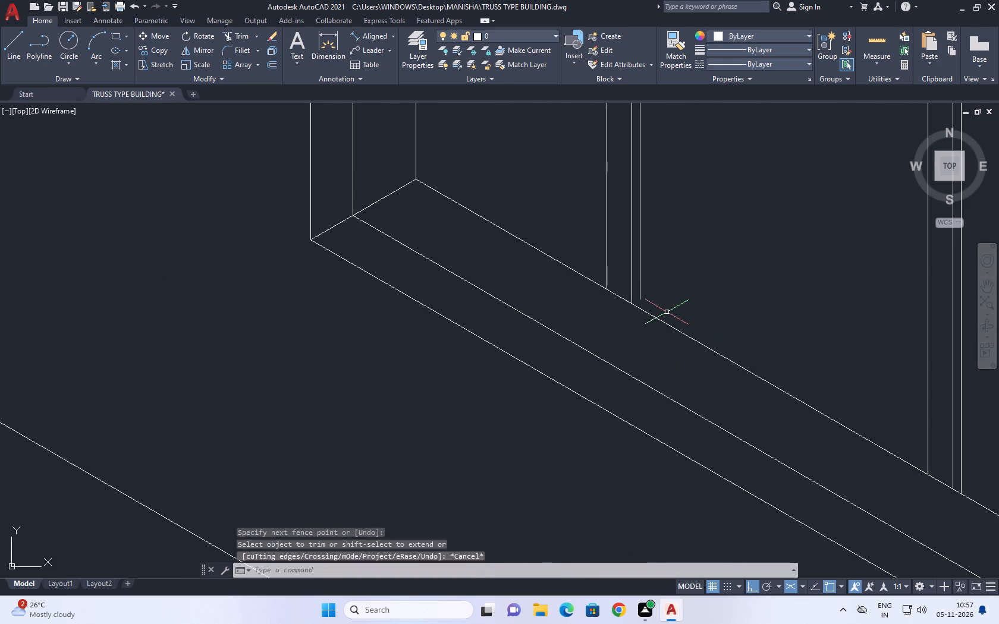
{"action": "scroll", "coordinate": [650, 308], "scroll_direction": "up", "scroll_amount": 1}
{"action": "middle_click_drag", "start_coordinate": [646, 299], "coordinate": [602, 343]}
{"action": "key", "text": "l"}
{"action": "key", "text": "space"}
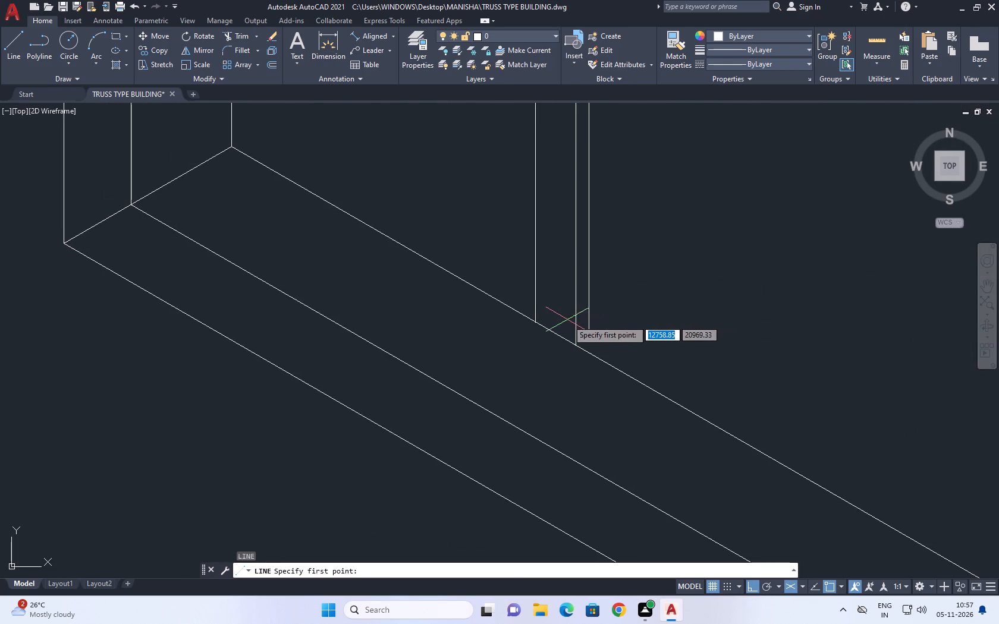
{"action": "left_click", "coordinate": [592, 338]}
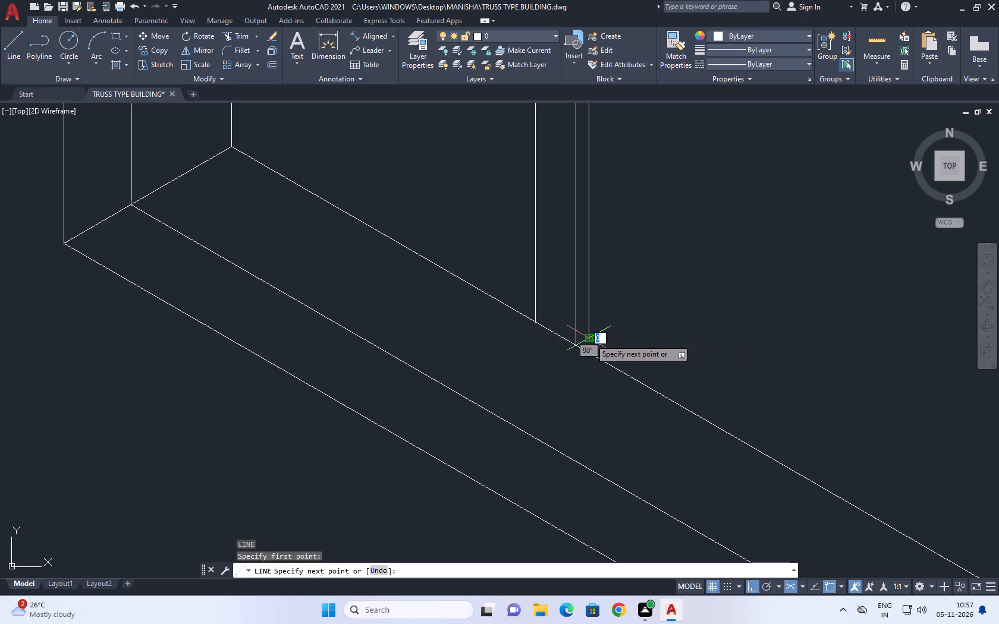
{"action": "left_click", "coordinate": [574, 345]}
{"action": "key", "text": "Escape"}
Draw a matching short 30° line at the right mullion's foot, from its middle line's bottom end to the outermost line.
{"action": "scroll", "coordinate": [604, 309], "scroll_direction": "down", "scroll_amount": 3}
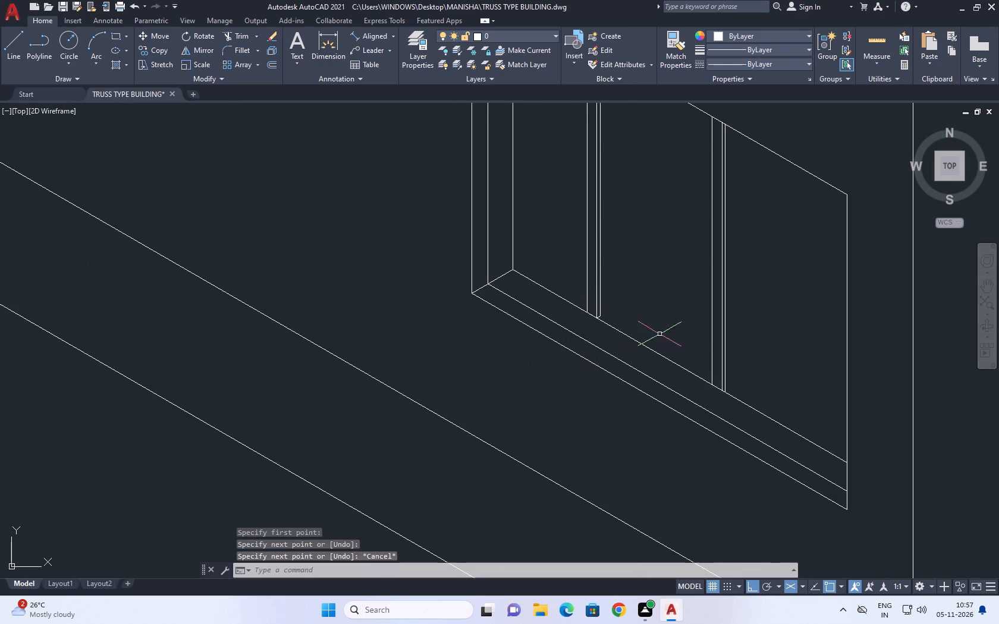
{"action": "key", "text": "space"}
{"action": "scroll", "coordinate": [721, 393], "scroll_direction": "up", "scroll_amount": 4}
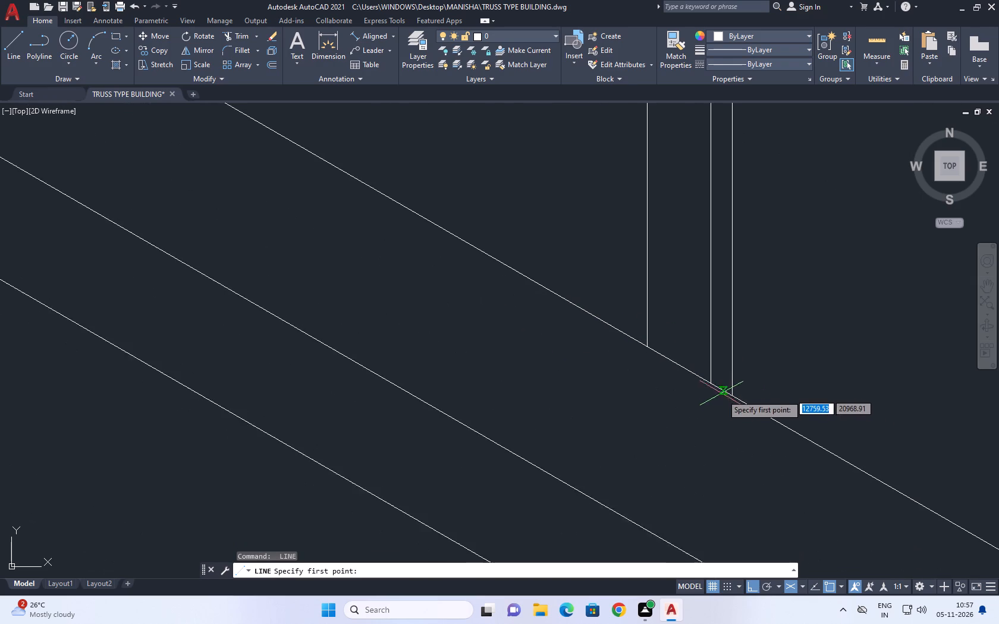
{"action": "scroll", "coordinate": [722, 395], "scroll_direction": "up", "scroll_amount": 2}
{"action": "left_click", "coordinate": [693, 367]}
{"action": "middle_click_drag", "start_coordinate": [740, 331], "coordinate": [626, 396]}
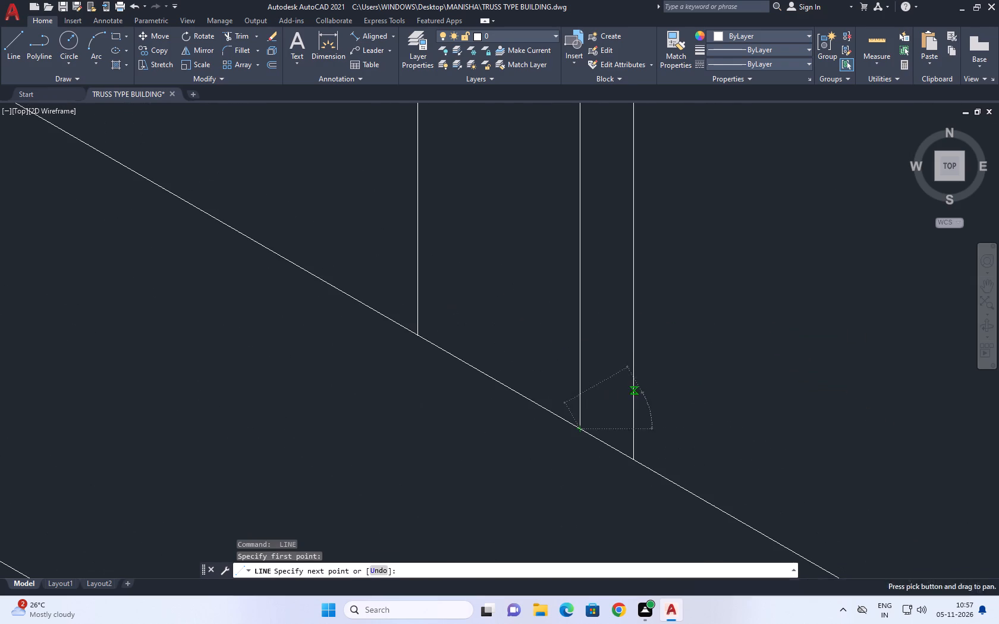
{"action": "left_click", "coordinate": [674, 370]}
{"action": "key", "text": "Escape"}
Trim the right mullion's outermost line below the short 30° line at its foot.
{"action": "key", "text": "t"}
{"action": "key", "text": "r"}
{"action": "key", "text": "space"}
{"action": "left_click", "coordinate": [651, 366]}
{"action": "left_click", "coordinate": [666, 407]}
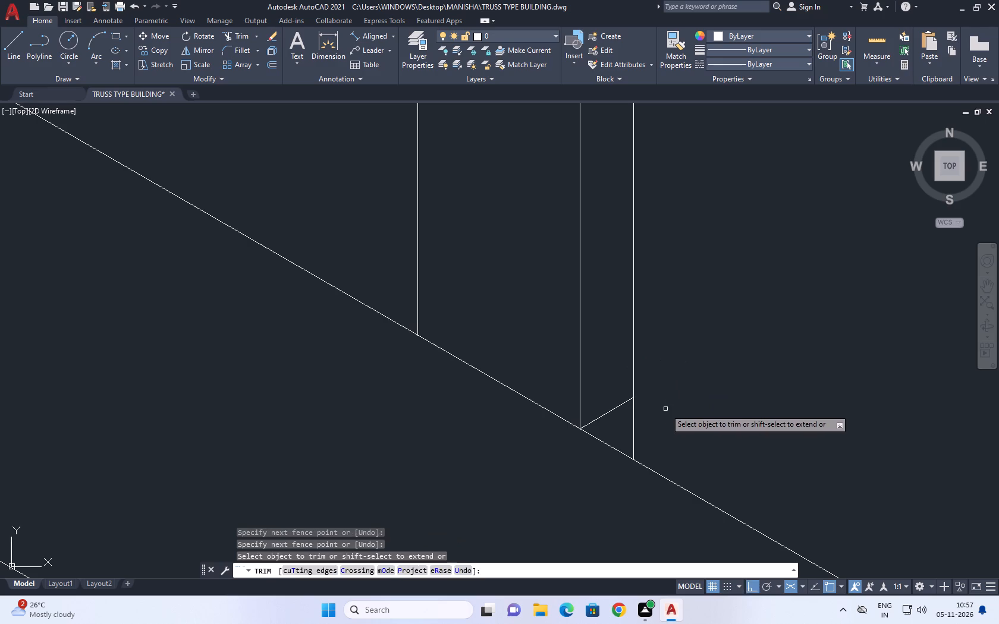
{"action": "left_click_drag", "start_coordinate": [654, 410], "coordinate": [646, 415]}
{"action": "left_click_drag", "start_coordinate": [635, 423], "coordinate": [626, 425]}
{"action": "left_click_drag", "start_coordinate": [649, 412], "coordinate": [639, 418]}
{"action": "left_click_drag", "start_coordinate": [624, 428], "coordinate": [637, 428]}
{"action": "scroll", "coordinate": [669, 412], "scroll_direction": "down", "scroll_amount": 8}
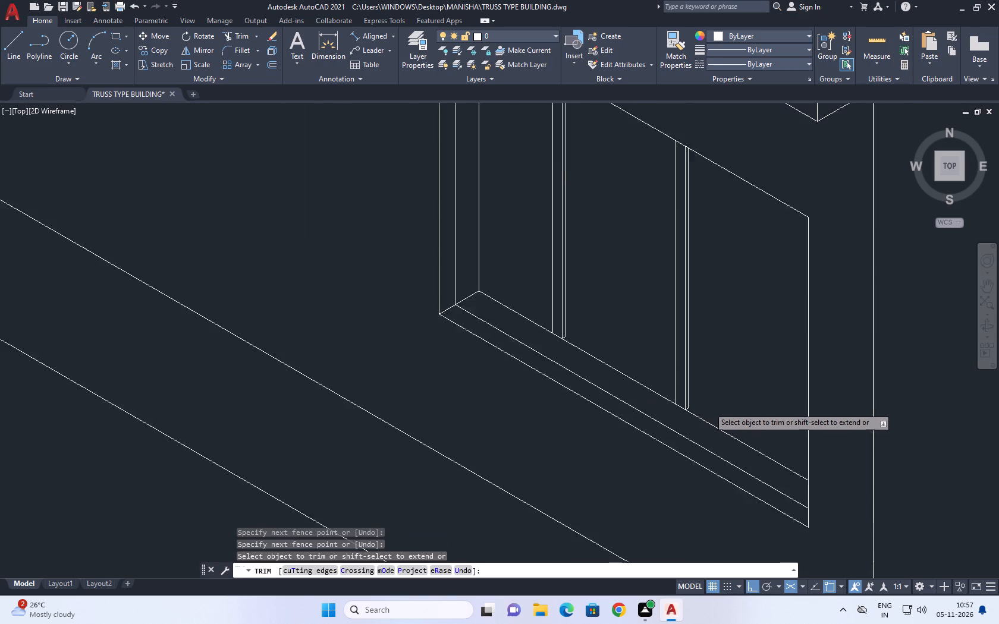
{"action": "key", "text": "Escape"}
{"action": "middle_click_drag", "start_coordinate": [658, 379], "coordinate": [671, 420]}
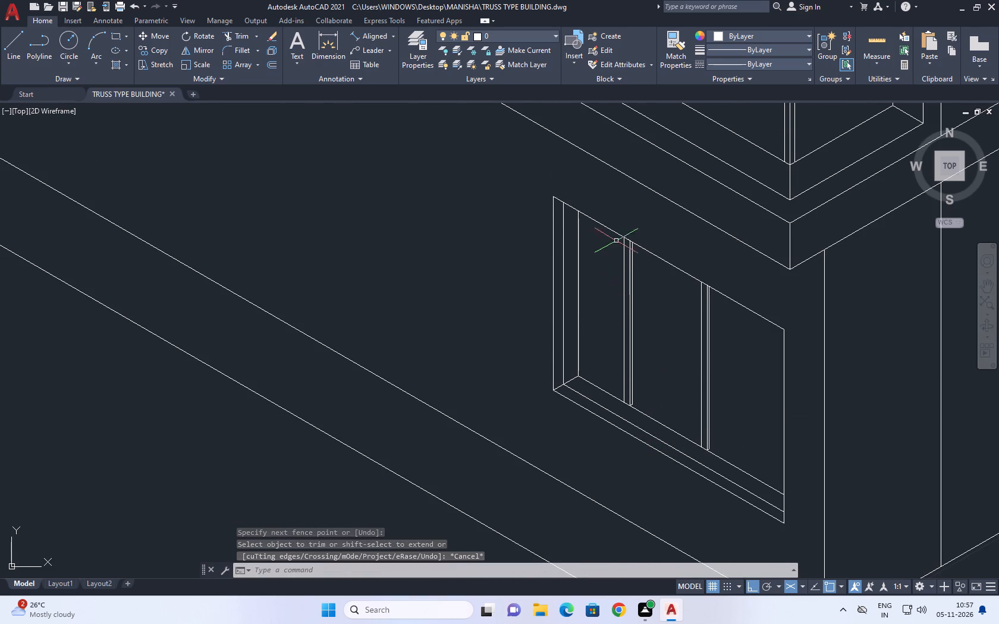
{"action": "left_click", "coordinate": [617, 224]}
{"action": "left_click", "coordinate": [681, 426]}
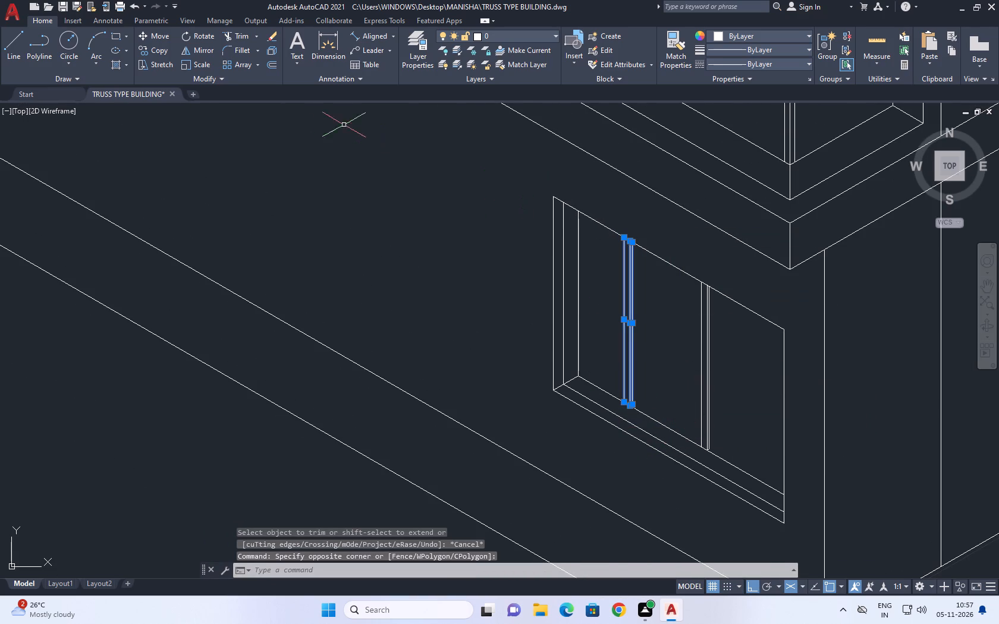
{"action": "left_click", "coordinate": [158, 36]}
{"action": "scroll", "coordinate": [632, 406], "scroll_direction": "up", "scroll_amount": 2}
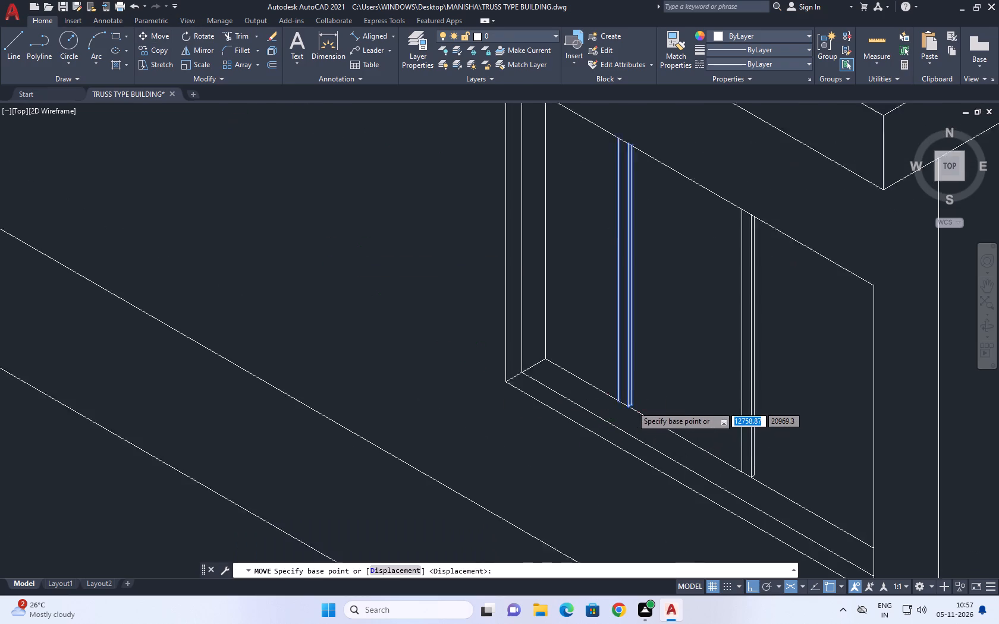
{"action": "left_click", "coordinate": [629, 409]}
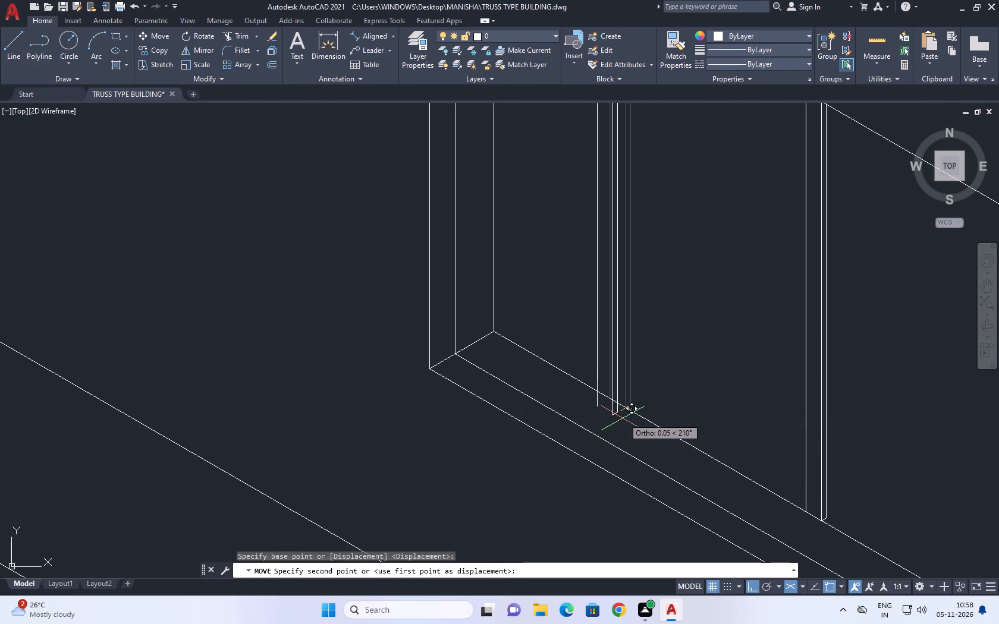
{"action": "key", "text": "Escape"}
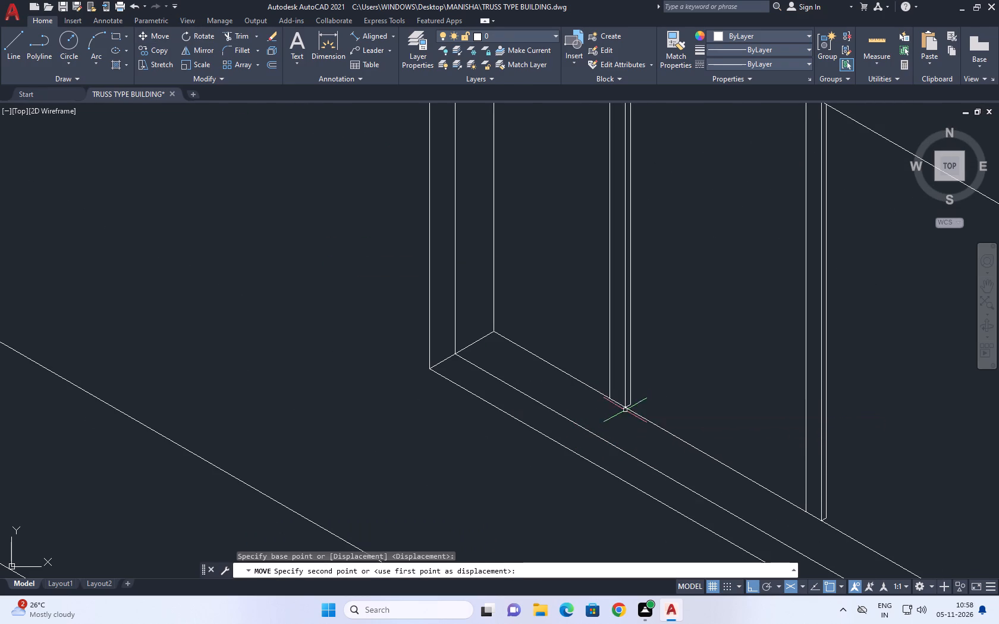
Copy the window opening's sloping top edge 0.02 straight down using the right isoplane.
{"action": "middle_click_drag", "start_coordinate": [783, 445], "coordinate": [747, 426]}
{"action": "scroll", "coordinate": [750, 426], "scroll_direction": "up", "scroll_amount": 1}
{"action": "scroll", "coordinate": [734, 432], "scroll_direction": "down", "scroll_amount": 2}
{"action": "middle_click_drag", "start_coordinate": [750, 441], "coordinate": [703, 430]}
{"action": "scroll", "coordinate": [690, 419], "scroll_direction": "down", "scroll_amount": 1}
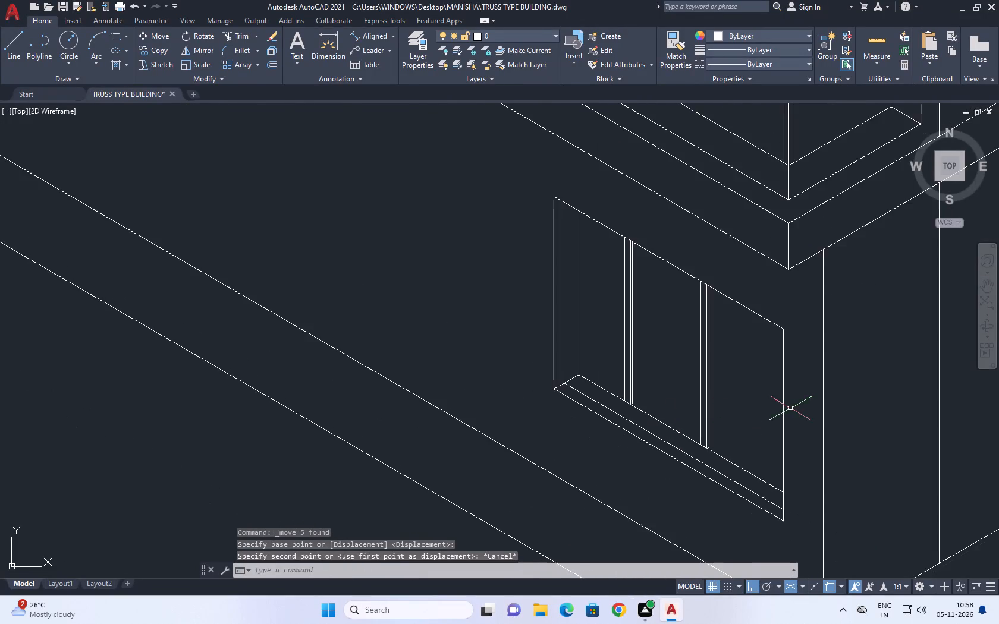
{"action": "middle_click_drag", "start_coordinate": [792, 407], "coordinate": [693, 361]}
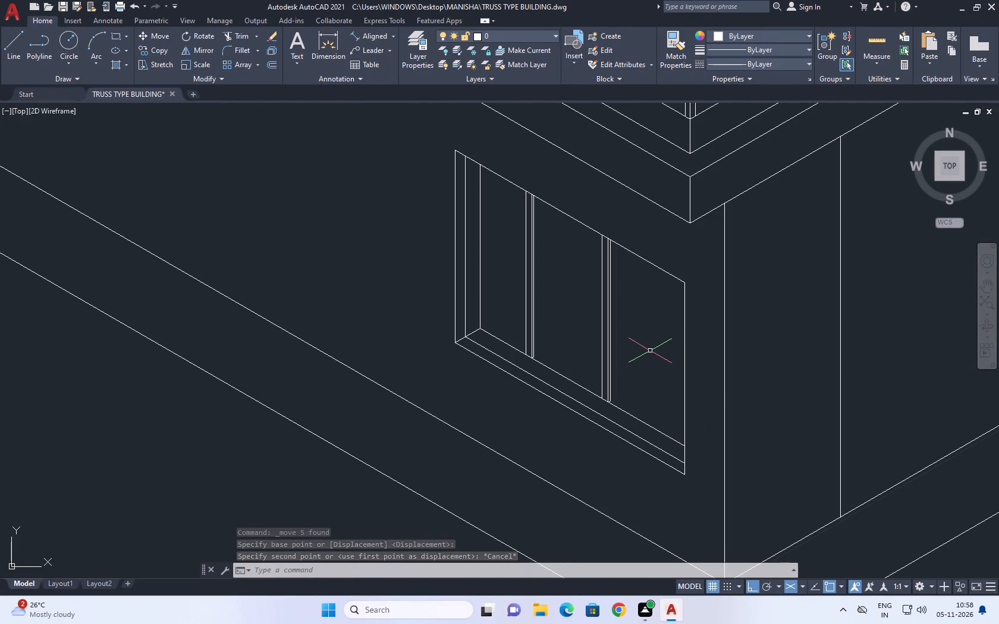
{"action": "left_click", "coordinate": [639, 257]}
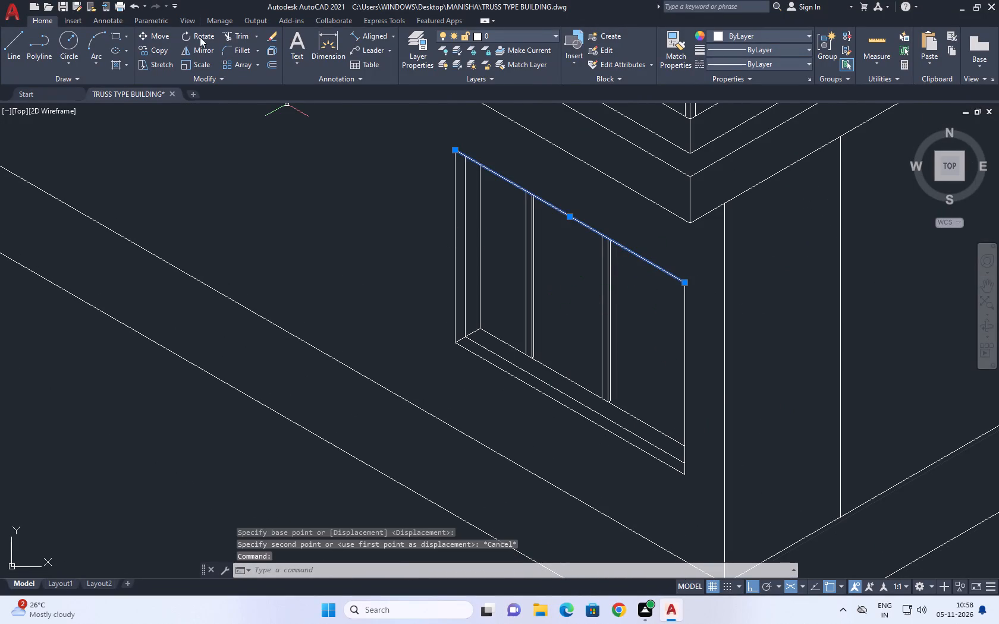
{"action": "left_click", "coordinate": [162, 51]}
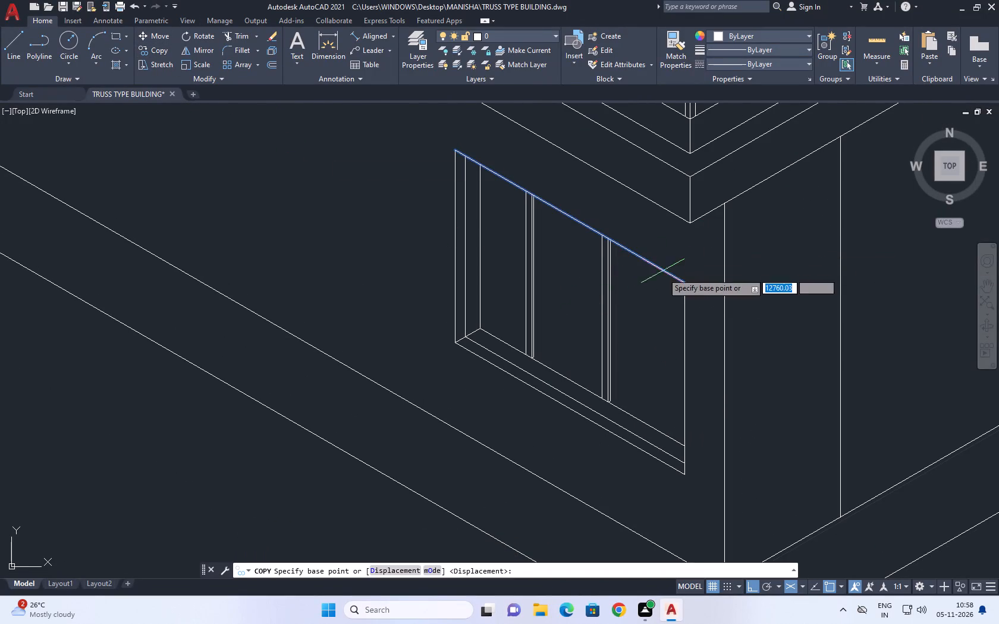
{"action": "scroll", "coordinate": [662, 273], "scroll_direction": "up", "scroll_amount": 2}
{"action": "left_click", "coordinate": [712, 298]}
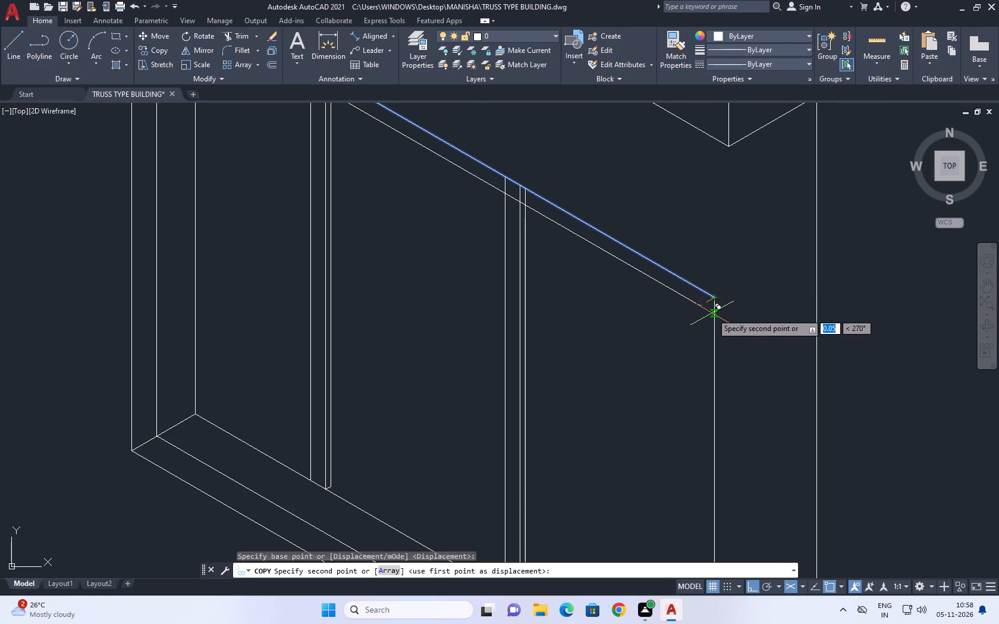
{"action": "key", "text": "F5"}
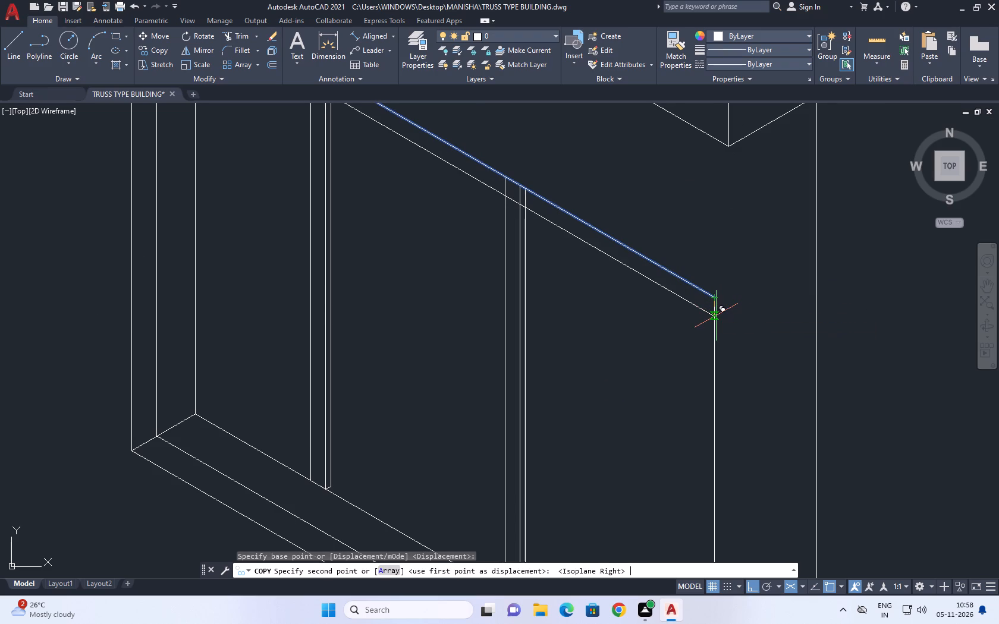
{"action": "key", "text": "0"}
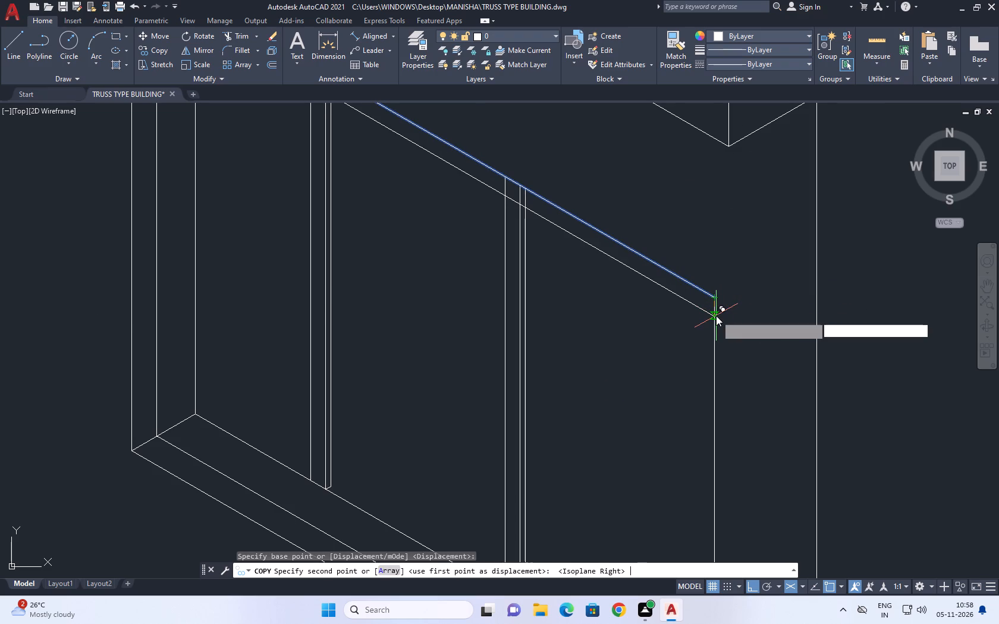
{"action": "key", "text": "period"}
{"action": "key", "text": "0"}
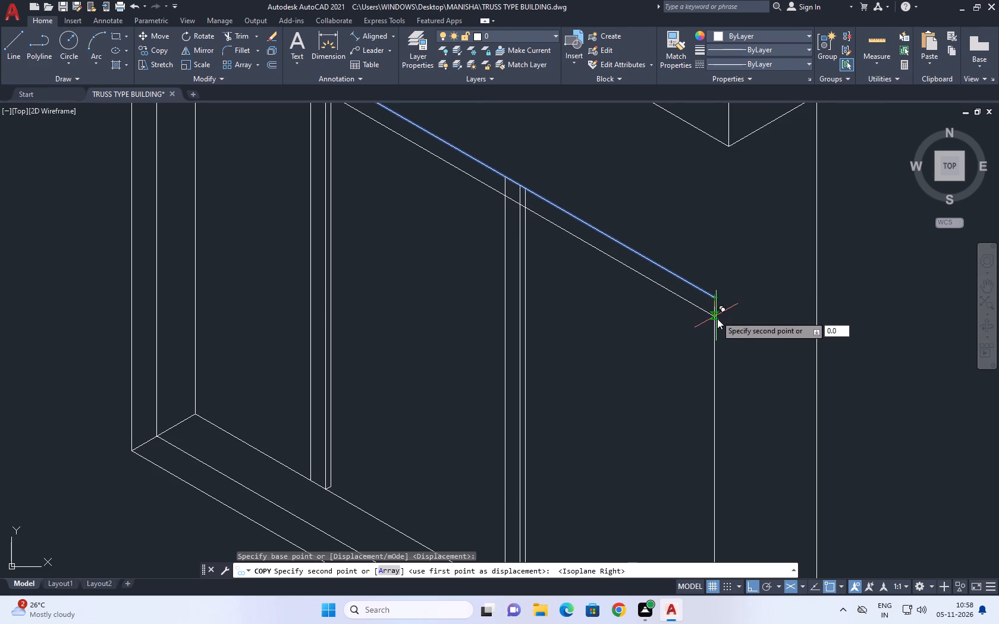
{"action": "key", "text": "1"}
{"action": "key", "text": "BackSpace"}
{"action": "key", "text": "2"}
{"action": "key", "text": "Return"}
{"action": "key", "text": "Escape"}
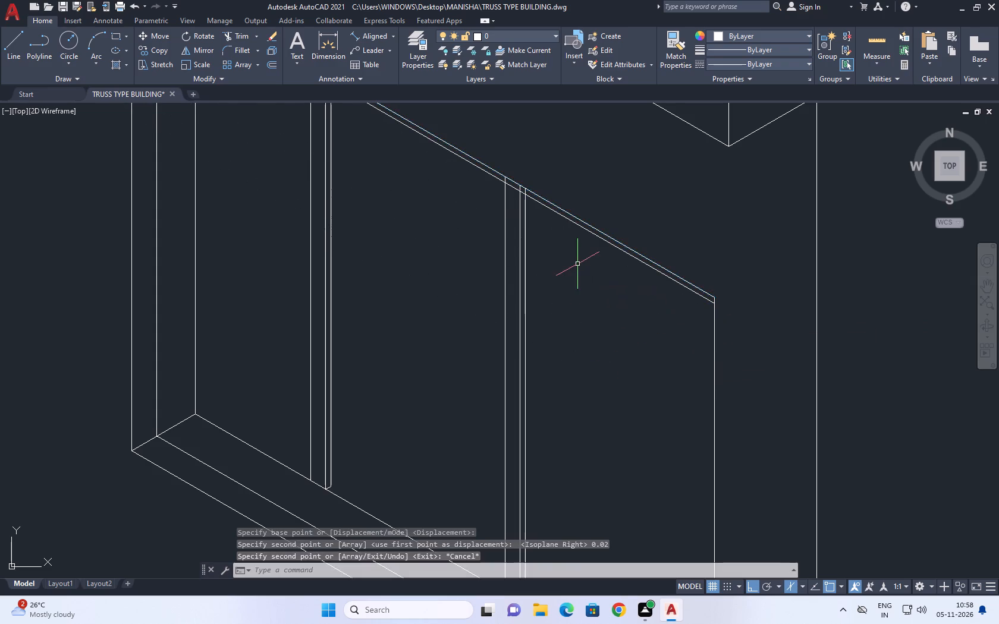
Trim the right mullion's three vertical lines where they project above the lower copy of the window's sloping top edge.
{"action": "middle_click_drag", "start_coordinate": [577, 261], "coordinate": [718, 395]}
{"action": "key", "text": "t"}
{"action": "key", "text": "r"}
{"action": "key", "text": "space"}
{"action": "scroll", "coordinate": [661, 313], "scroll_direction": "up", "scroll_amount": 3}
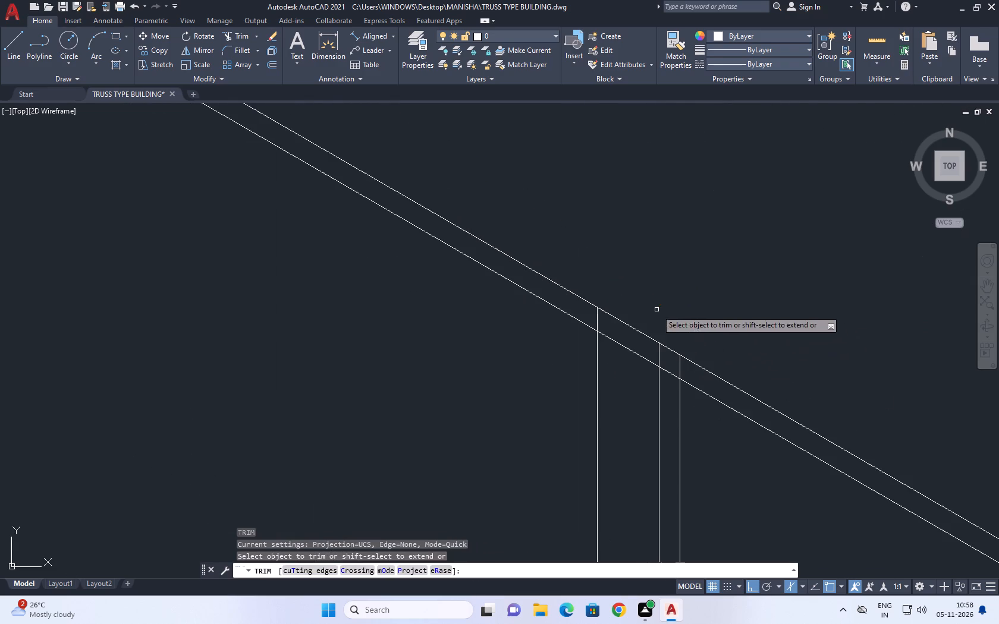
{"action": "left_click", "coordinate": [593, 316]}
{"action": "left_click", "coordinate": [693, 368]}
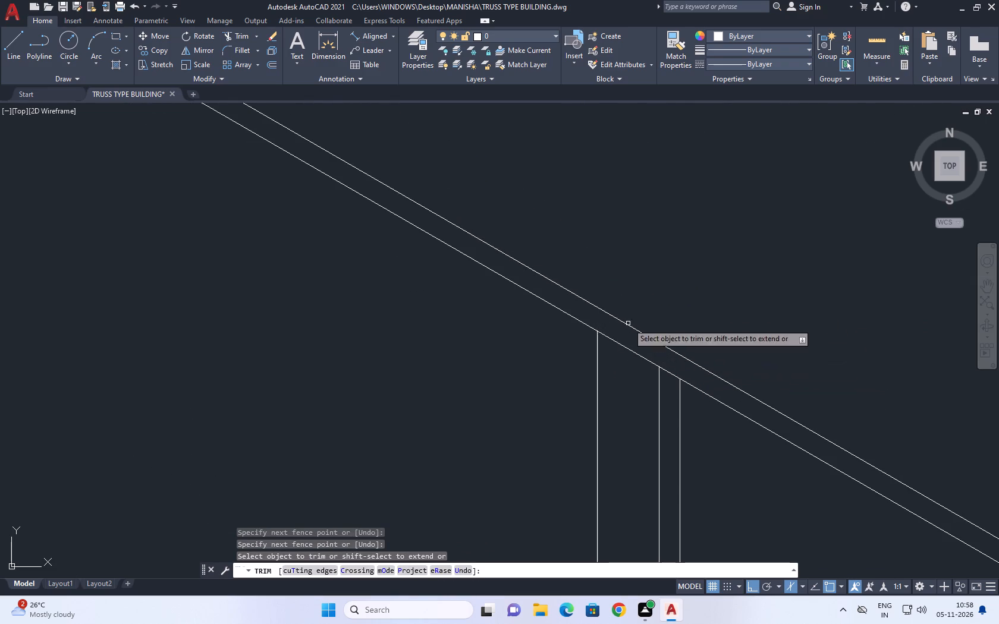
Trim the lower top line's stub in the left jamb, and the two left inner vertical lines above that line.
{"action": "middle_click_drag", "start_coordinate": [624, 317], "coordinate": [751, 388]}
{"action": "scroll", "coordinate": [758, 388], "scroll_direction": "down", "scroll_amount": 3}
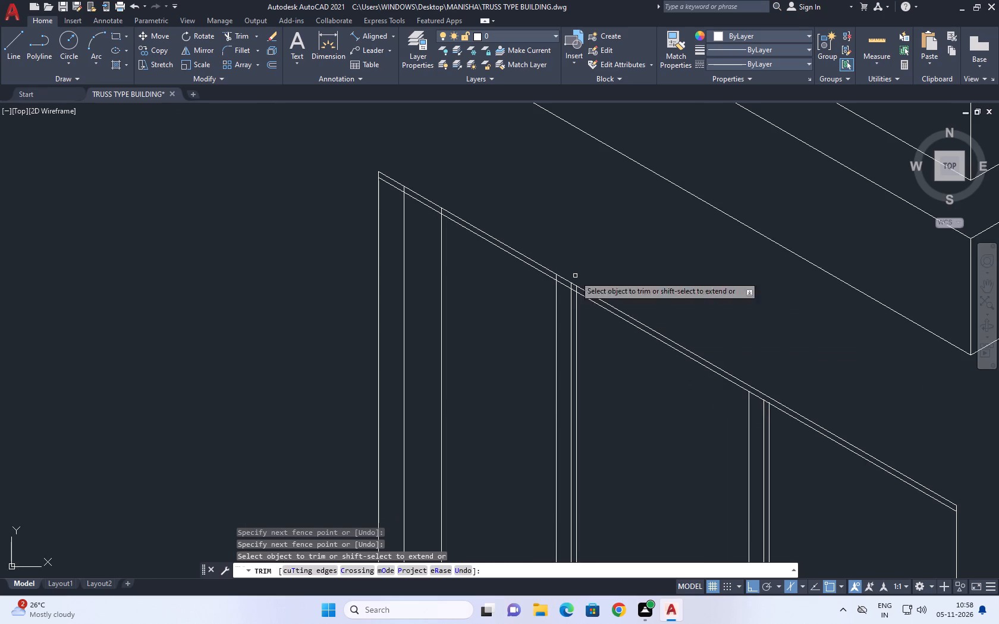
{"action": "scroll", "coordinate": [411, 188], "scroll_direction": "up", "scroll_amount": 3}
{"action": "left_click", "coordinate": [347, 196]}
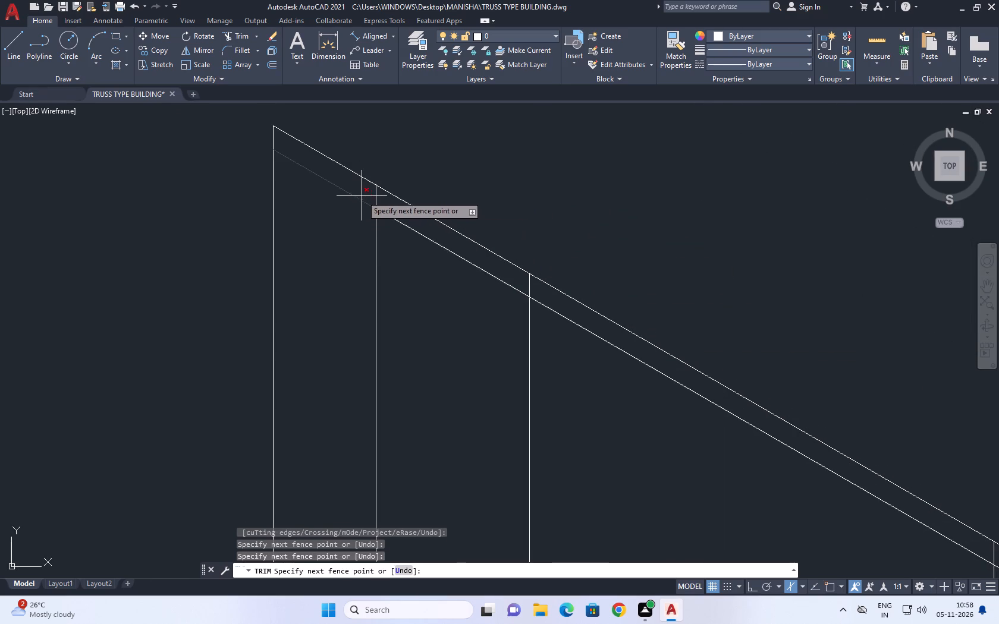
{"action": "left_click", "coordinate": [366, 200]}
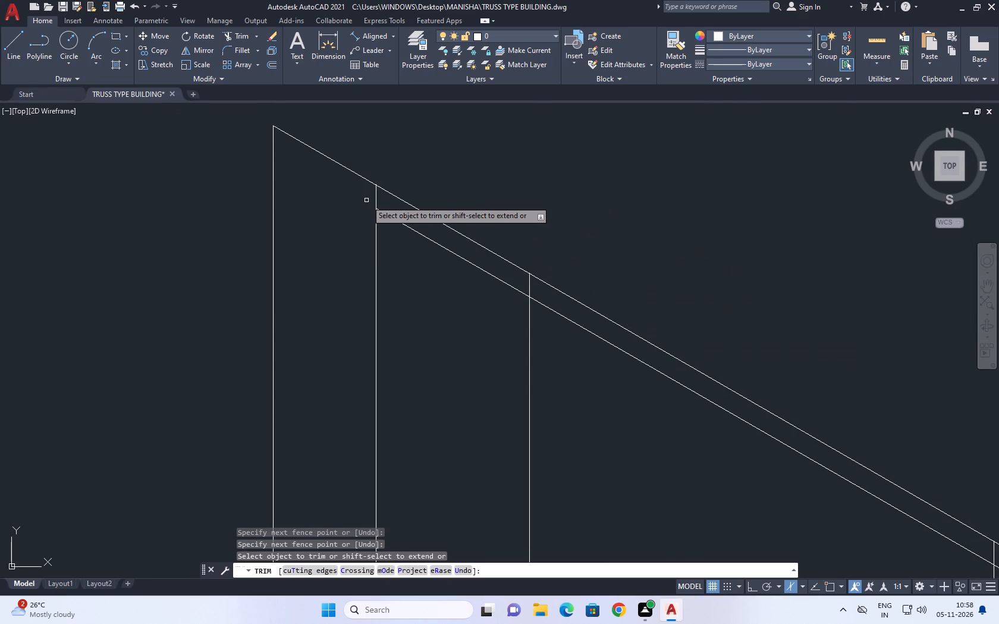
{"action": "left_click", "coordinate": [370, 192]}
{"action": "left_click", "coordinate": [564, 304]}
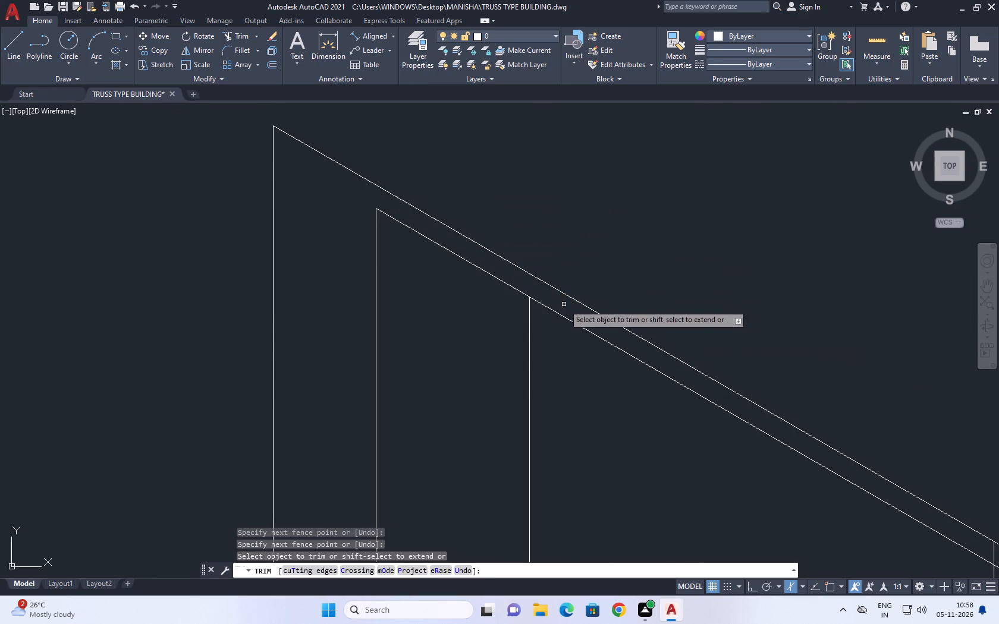
Trim the left mullion's three vertical lines above the lower copy of the window's sloping top edge.
{"action": "scroll", "coordinate": [450, 236], "scroll_direction": "down", "scroll_amount": 6}
{"action": "scroll", "coordinate": [516, 267], "scroll_direction": "up", "scroll_amount": 7}
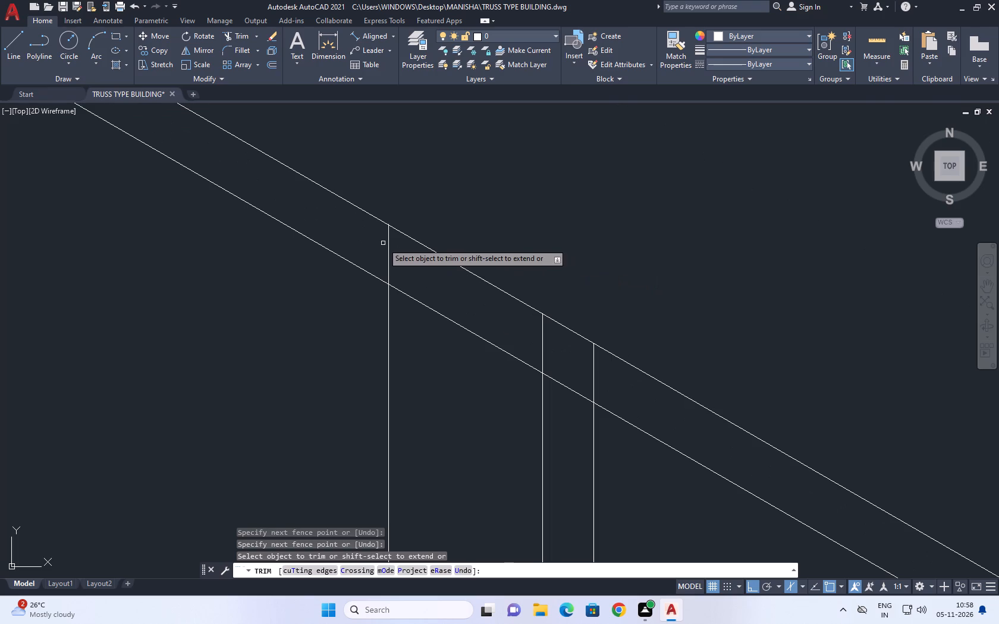
{"action": "left_click", "coordinate": [362, 233]}
{"action": "left_click", "coordinate": [635, 389]}
{"action": "key", "text": "Escape"}
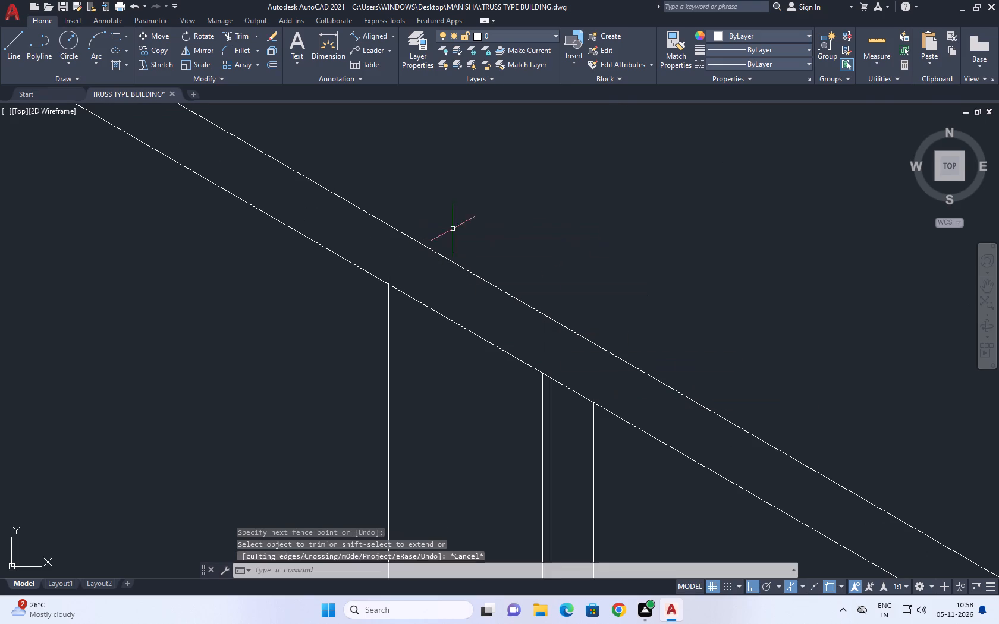
Extend the window's first inner vertical line beside the left edge up to the opening's original sloping top edge.
{"action": "scroll", "coordinate": [593, 280], "scroll_direction": "down", "scroll_amount": 5}
{"action": "scroll", "coordinate": [648, 307], "scroll_direction": "down", "scroll_amount": 2}
{"action": "middle_click_drag", "start_coordinate": [554, 274], "coordinate": [642, 360]}
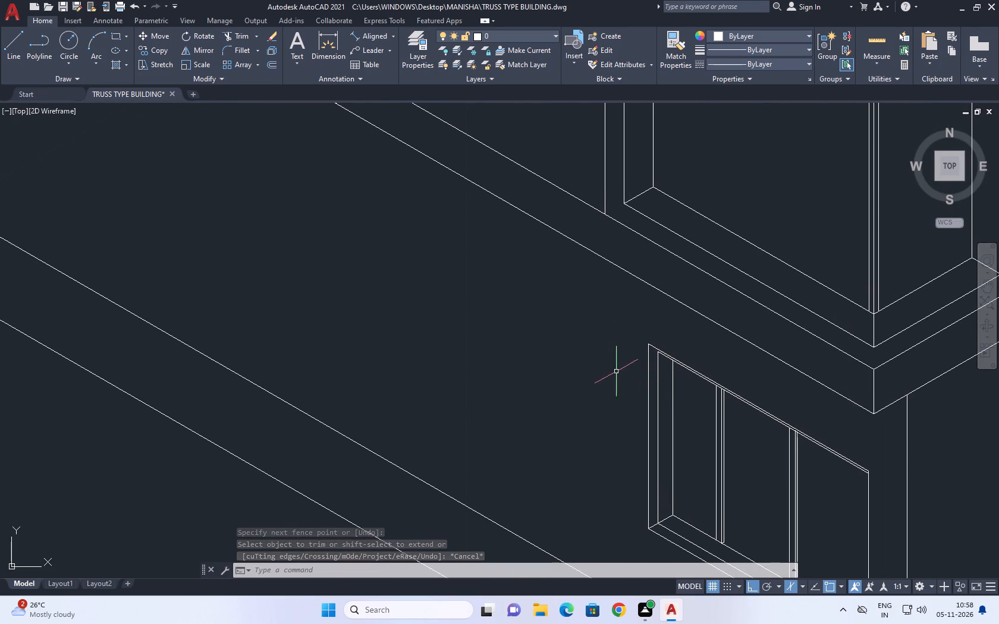
{"action": "scroll", "coordinate": [642, 363], "scroll_direction": "up", "scroll_amount": 2}
{"action": "middle_click_drag", "start_coordinate": [674, 374], "coordinate": [677, 396]}
{"action": "key", "text": "e"}
{"action": "type", "text": "X"}
{"action": "key", "text": "space"}
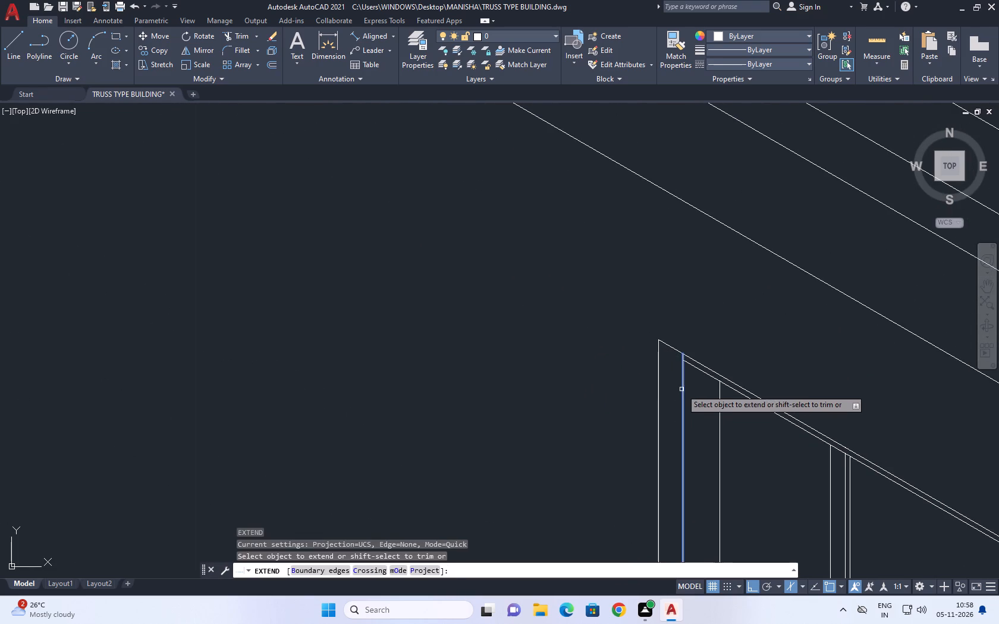
{"action": "left_click", "coordinate": [683, 389]}
{"action": "scroll", "coordinate": [683, 334], "scroll_direction": "down", "scroll_amount": 2}
{"action": "key", "text": "Escape"}
Copy the window opening's right vertical edge 0.01 inward along the sloping direction using the left isoplane.
{"action": "middle_click_drag", "start_coordinate": [784, 365], "coordinate": [768, 339]}
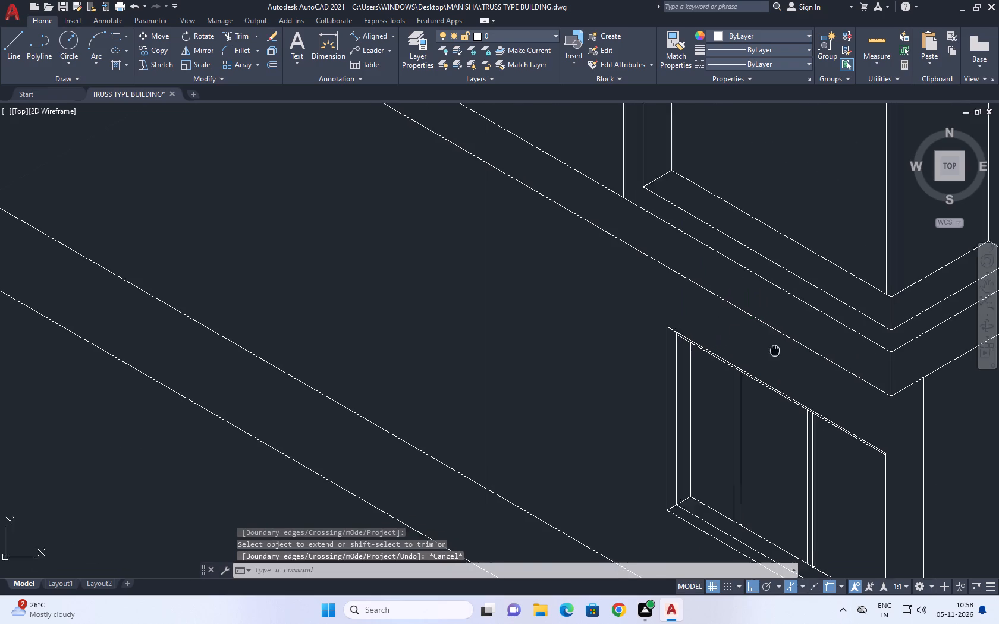
{"action": "middle_click_drag", "start_coordinate": [768, 339], "coordinate": [717, 225]}
{"action": "left_click", "coordinate": [831, 411]}
{"action": "left_click", "coordinate": [803, 392]}
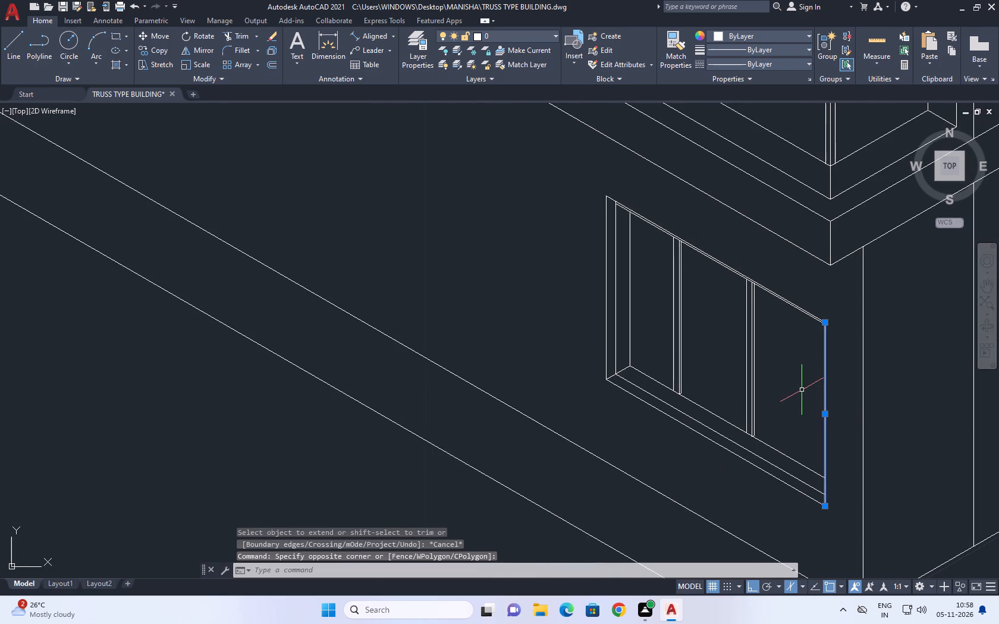
{"action": "key", "text": "c"}
{"action": "type", "text": "O"}
{"action": "key", "text": "space"}
{"action": "scroll", "coordinate": [791, 413], "scroll_direction": "up", "scroll_amount": 2}
{"action": "left_click", "coordinate": [794, 420]}
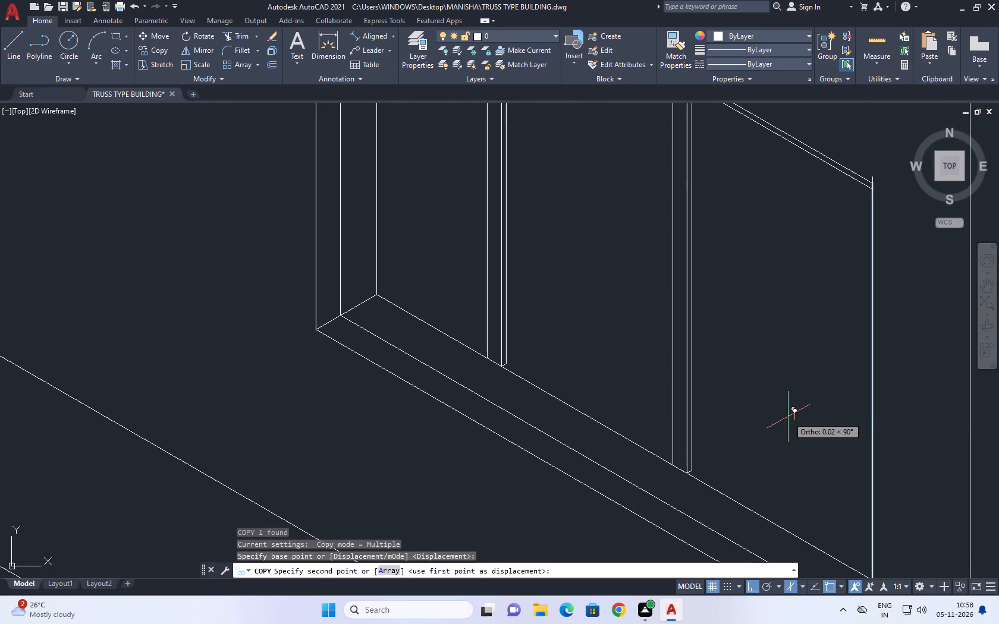
{"action": "key", "text": "F5"}
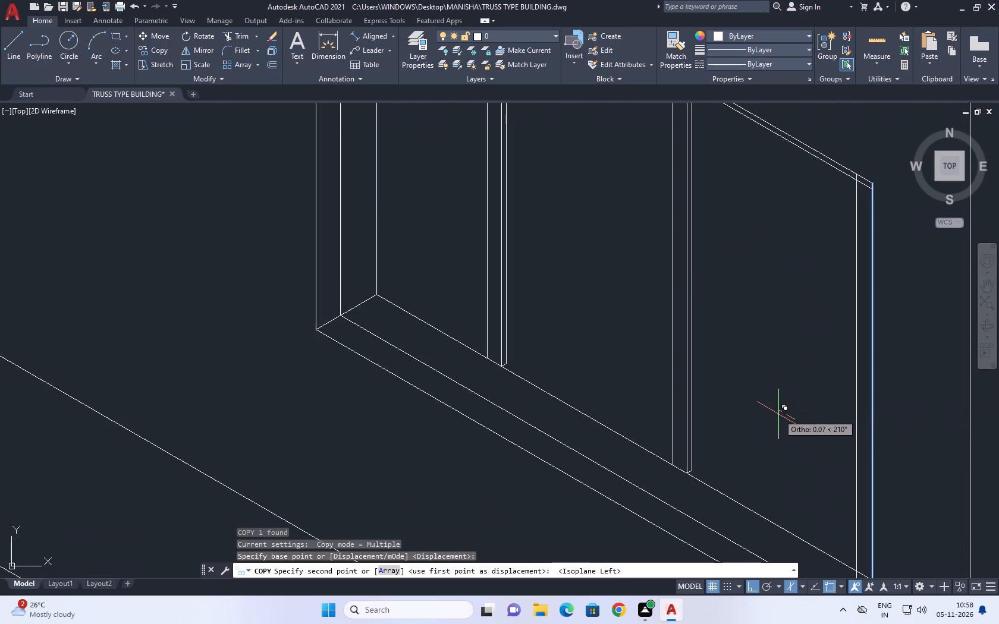
{"action": "type", "text": "0."}
{"action": "key", "text": "0"}
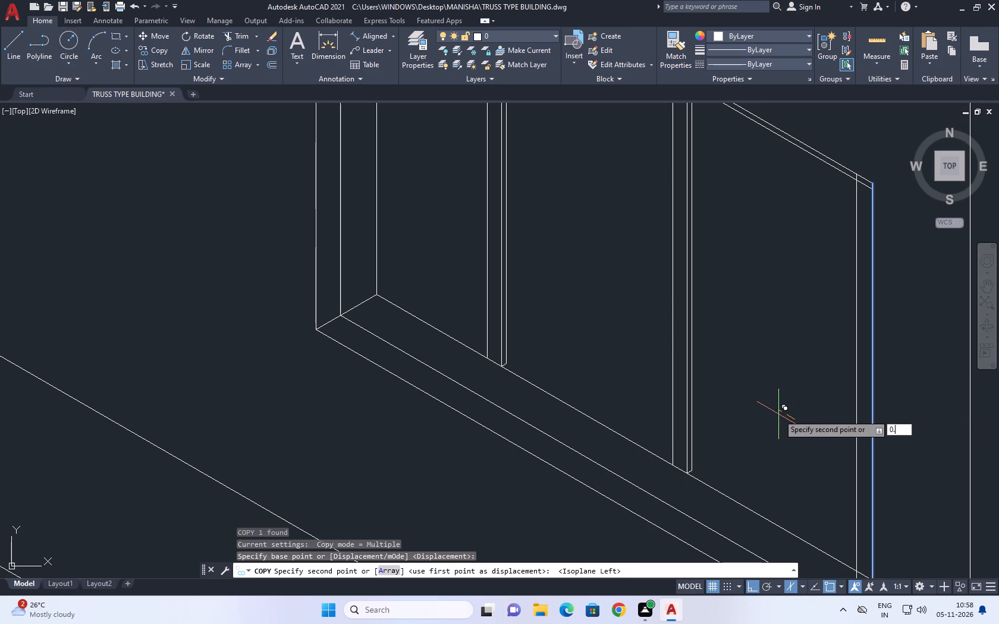
{"action": "key", "text": "1"}
{"action": "key", "text": "Return"}
{"action": "key", "text": "Escape"}
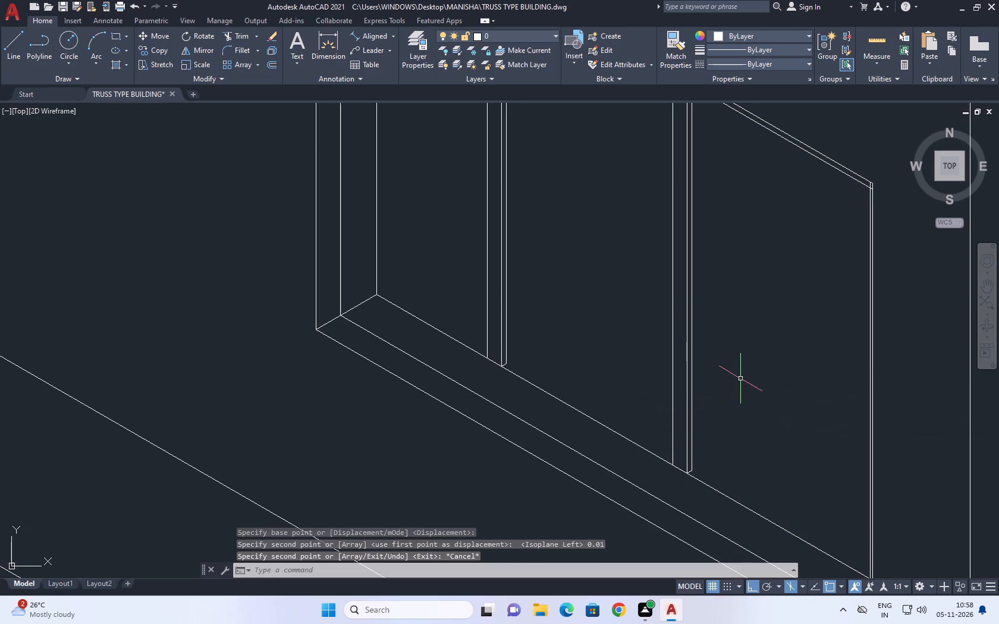
Trim the overlapping ends of the copied right edge and the lower sloping top line at the window's upper right corner.
{"action": "type", "text": "TR"}
{"action": "key", "text": "space"}
{"action": "scroll", "coordinate": [884, 156], "scroll_direction": "up", "scroll_amount": 3}
{"action": "scroll", "coordinate": [836, 283], "scroll_direction": "up", "scroll_amount": 3}
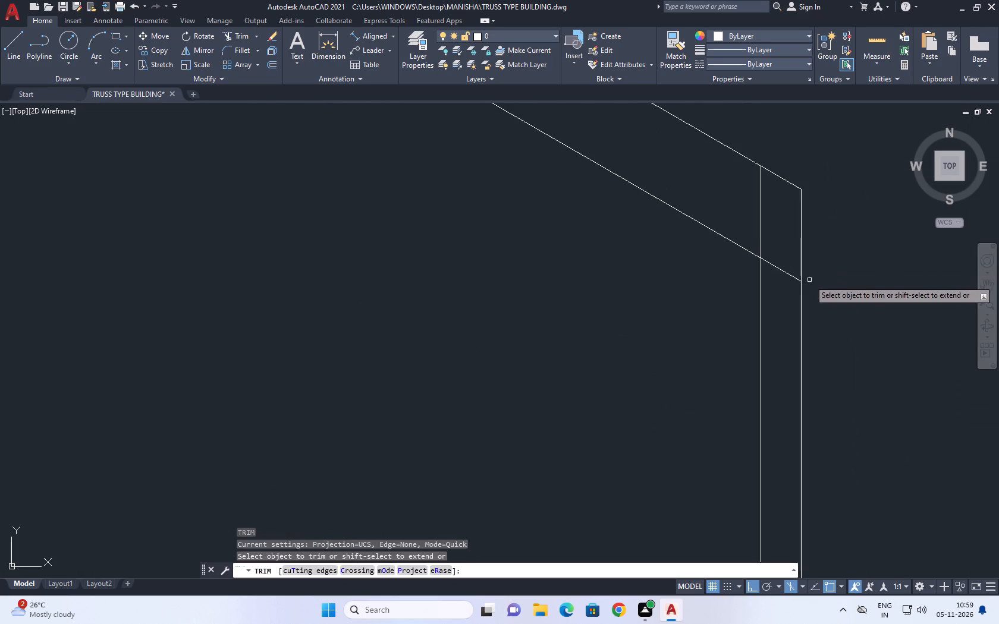
{"action": "left_click", "coordinate": [742, 212]}
{"action": "left_click", "coordinate": [788, 281]}
Trim the ends of the two upper sill lines between the copied line and the window's right edge.
{"action": "scroll", "coordinate": [737, 228], "scroll_direction": "down", "scroll_amount": 5}
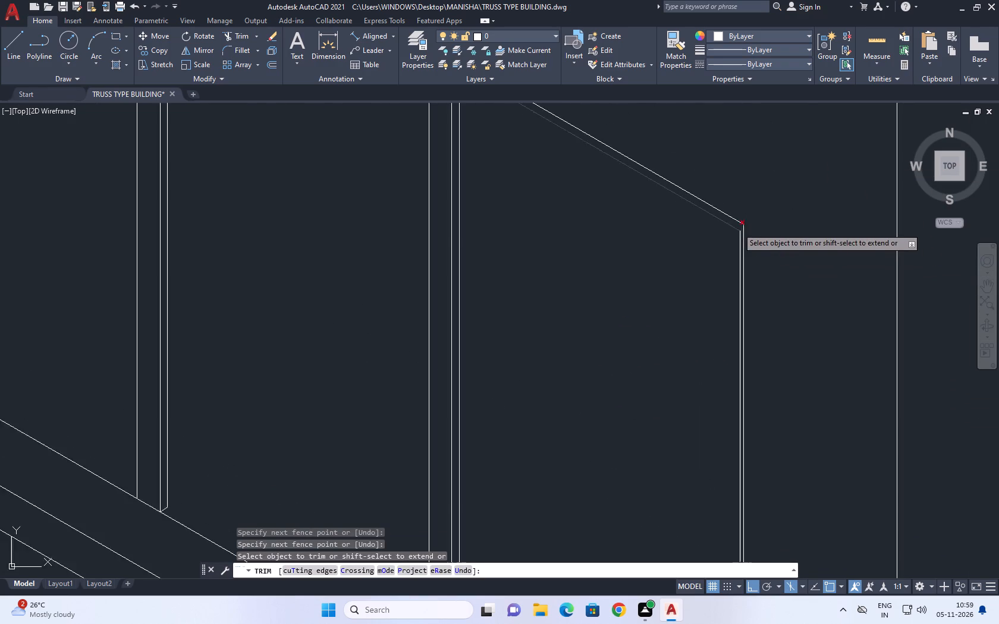
{"action": "scroll", "coordinate": [737, 228], "scroll_direction": "down", "scroll_amount": 3}
{"action": "scroll", "coordinate": [738, 516], "scroll_direction": "up", "scroll_amount": 5}
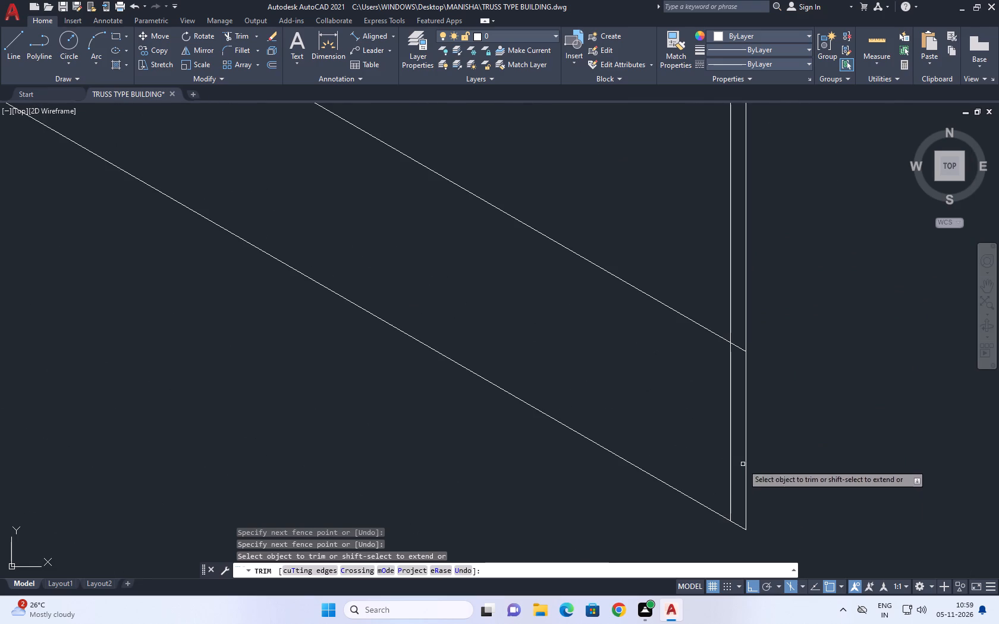
{"action": "middle_click_drag", "start_coordinate": [736, 388], "coordinate": [742, 474]}
{"action": "left_click", "coordinate": [746, 433]}
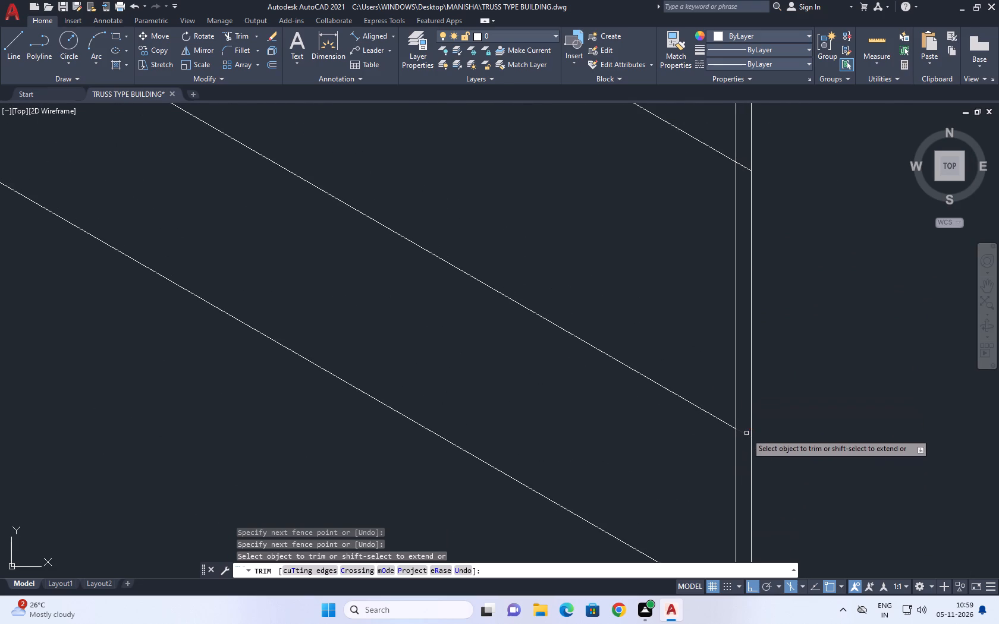
{"action": "left_click", "coordinate": [743, 166]}
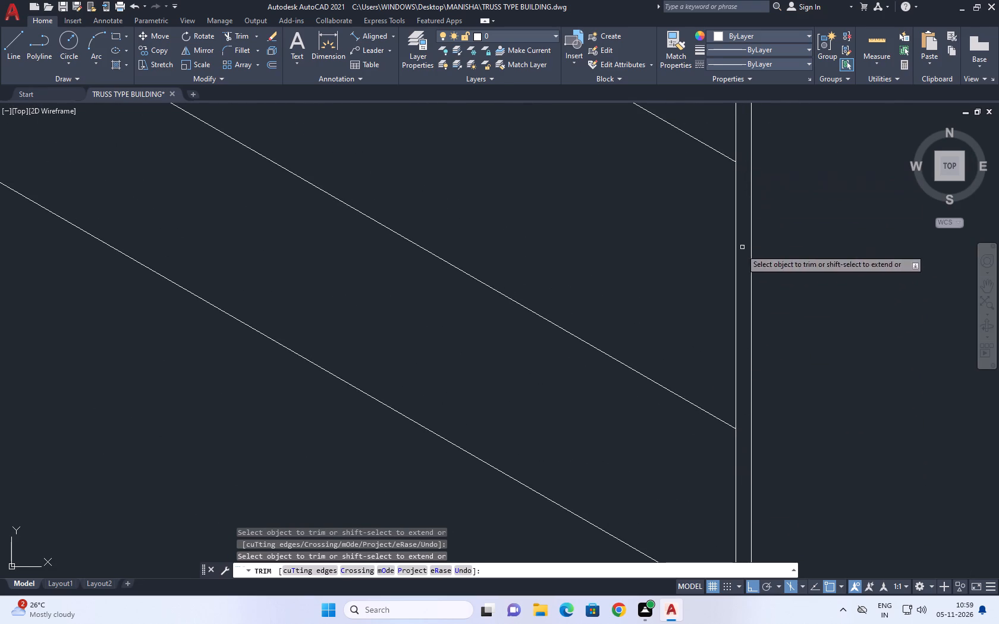
{"action": "scroll", "coordinate": [721, 317], "scroll_direction": "down", "scroll_amount": 3}
{"action": "key", "text": "Escape"}
Extend the upper wall's left vertical edge down across the lower storey to the lowest sloping base line.
{"action": "scroll", "coordinate": [720, 345], "scroll_direction": "down", "scroll_amount": 3}
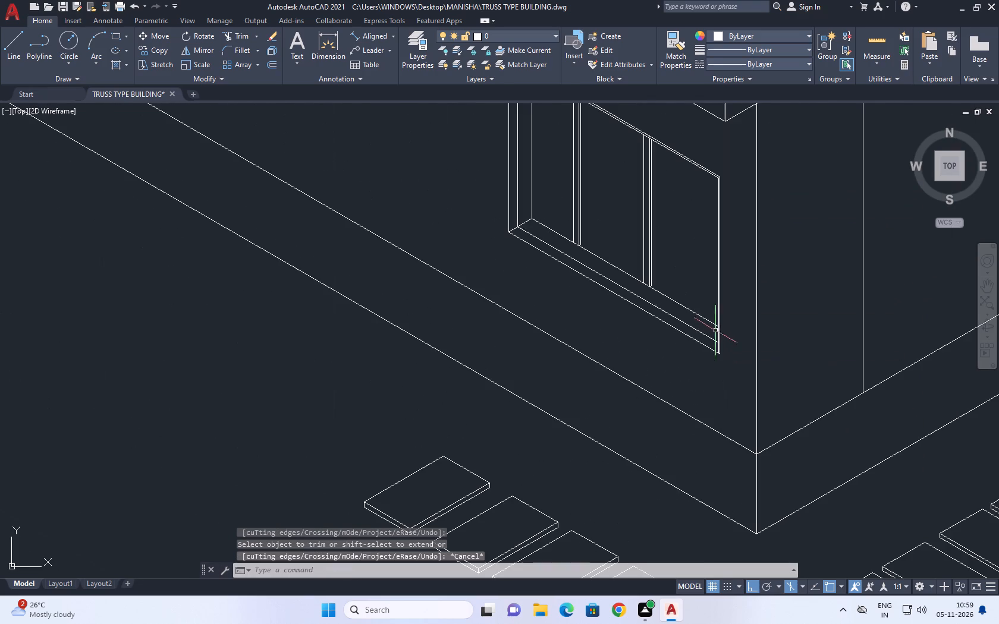
{"action": "middle_click_drag", "start_coordinate": [602, 215], "coordinate": [718, 395]}
{"action": "scroll", "coordinate": [705, 382], "scroll_direction": "down", "scroll_amount": 2}
{"action": "middle_click_drag", "start_coordinate": [754, 385], "coordinate": [772, 384]}
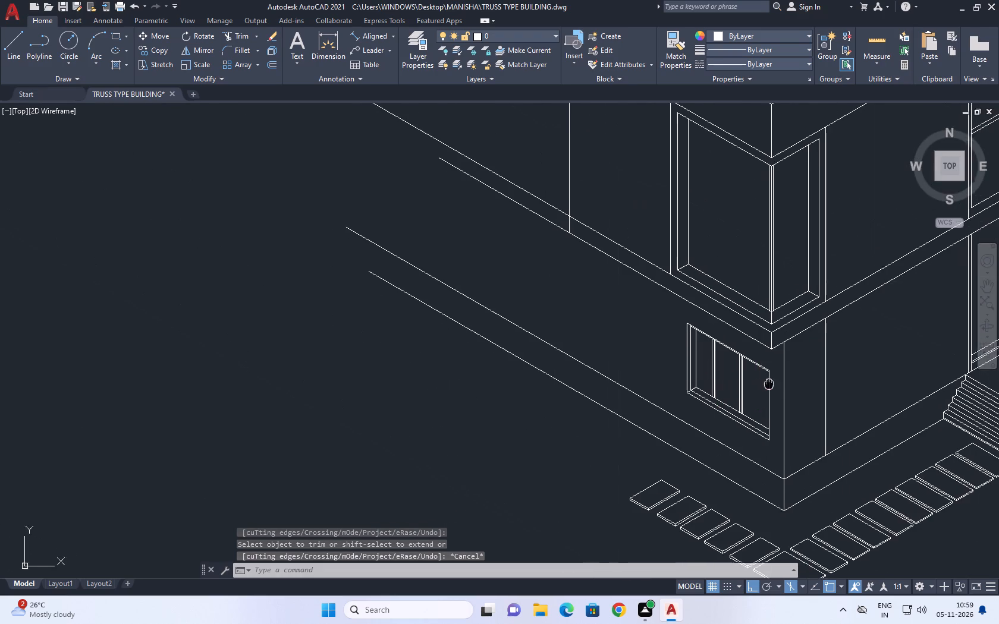
{"action": "middle_click_drag", "start_coordinate": [772, 384], "coordinate": [782, 380]}
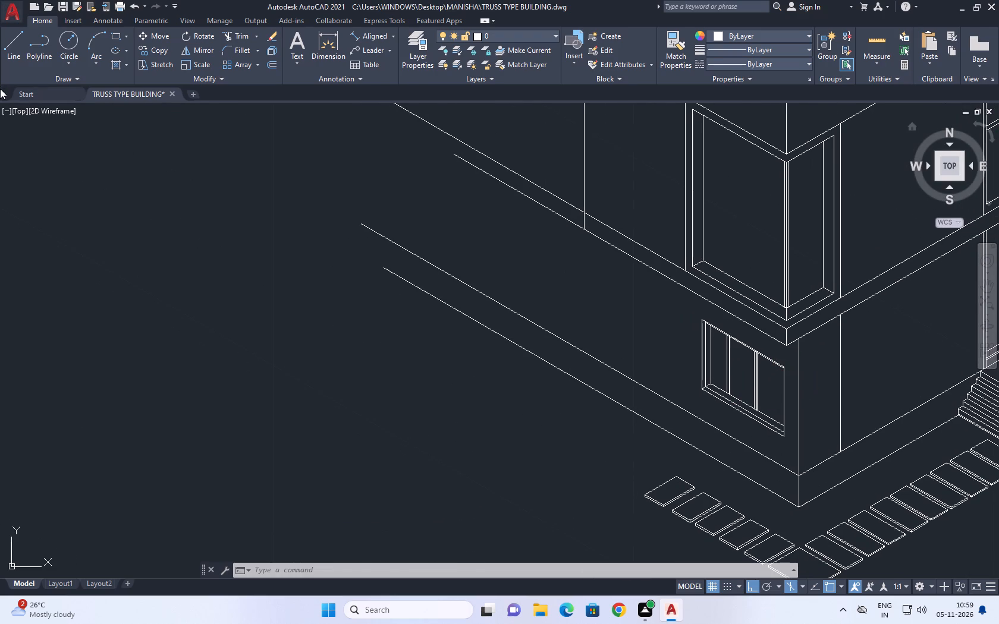
{"action": "scroll", "coordinate": [618, 198], "scroll_direction": "down", "scroll_amount": 1}
{"action": "middle_click_drag", "start_coordinate": [623, 200], "coordinate": [711, 309]}
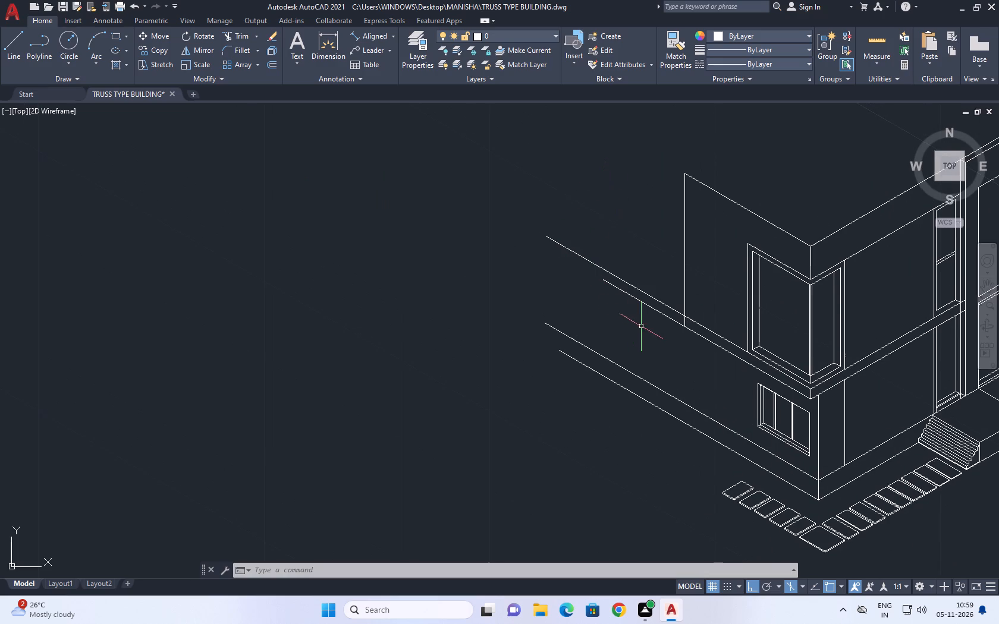
{"action": "type", "text": "EX"}
{"action": "key", "text": "space"}
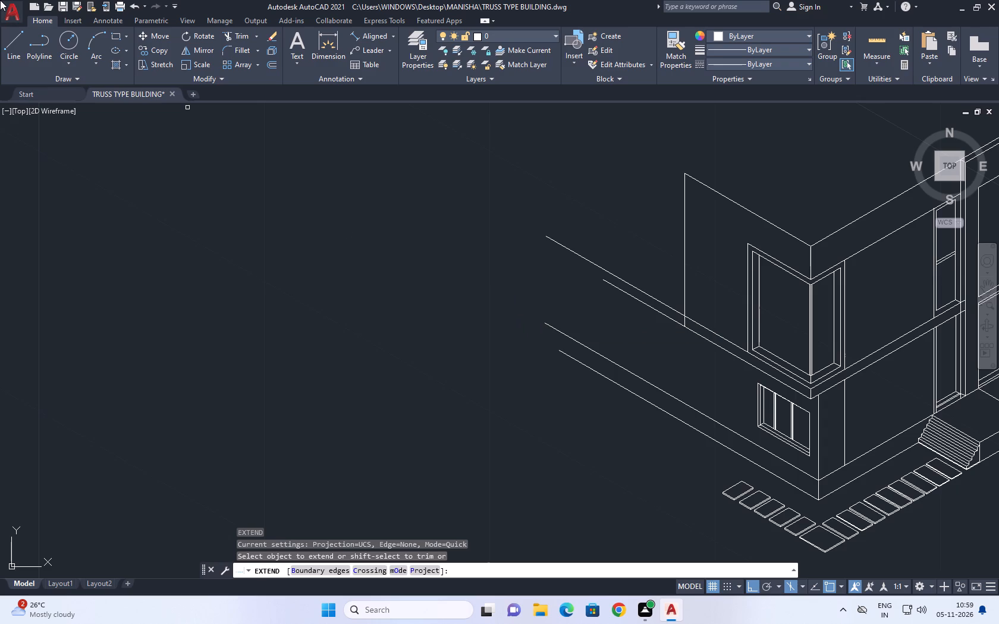
{"action": "left_click", "coordinate": [646, 260]}
{"action": "left_click", "coordinate": [690, 280]}
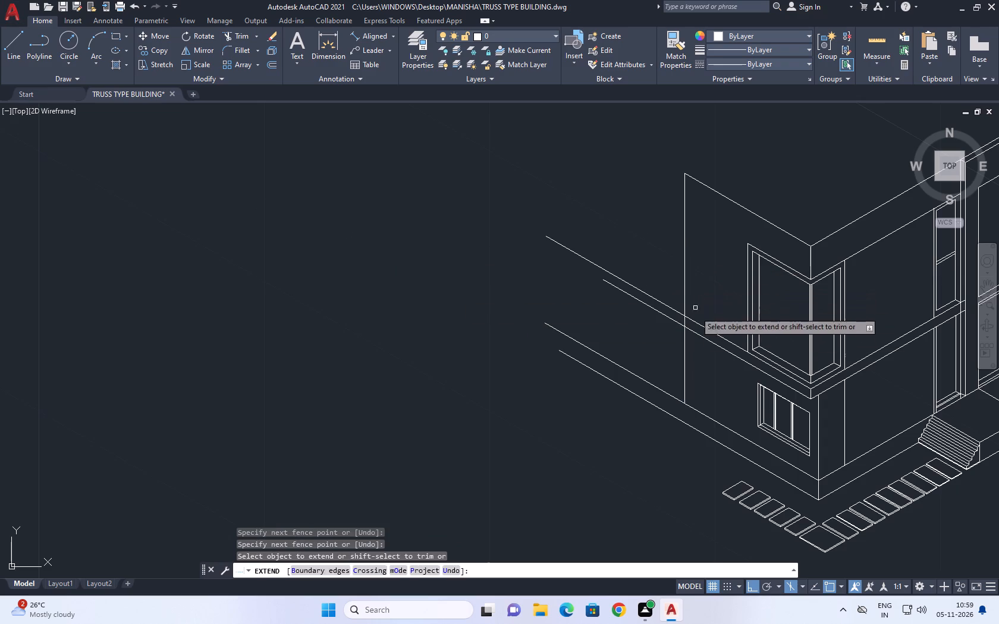
{"action": "left_click", "coordinate": [691, 360]}
{"action": "left_click", "coordinate": [660, 346]}
{"action": "right_click", "coordinate": [645, 342]}
{"action": "left_click", "coordinate": [681, 360]}
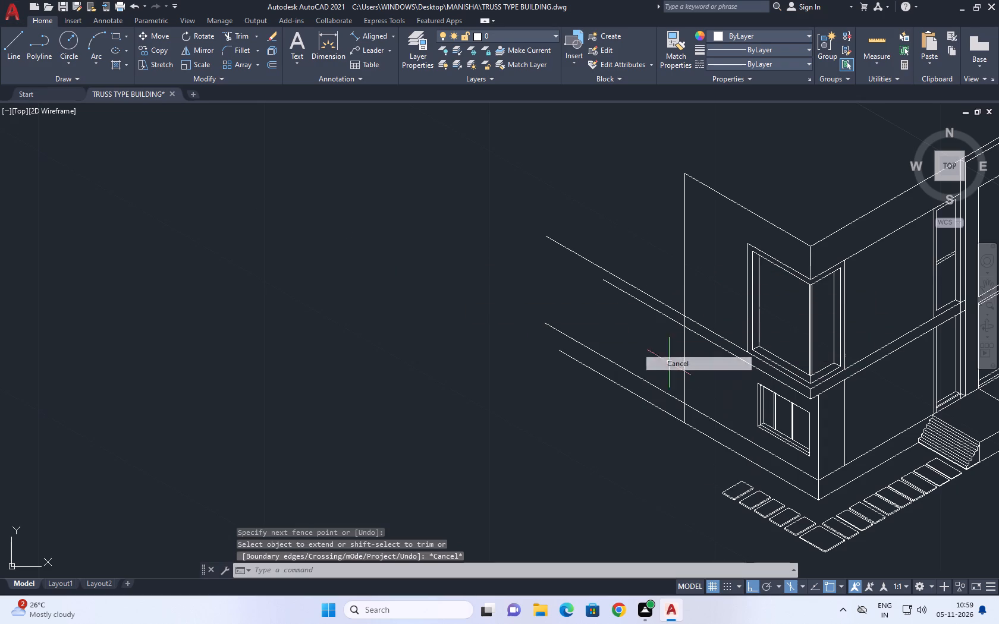
Trim the four sloping floor-band and base lines that overhang beyond the building's left vertical edge.
{"action": "left_click", "coordinate": [241, 37]}
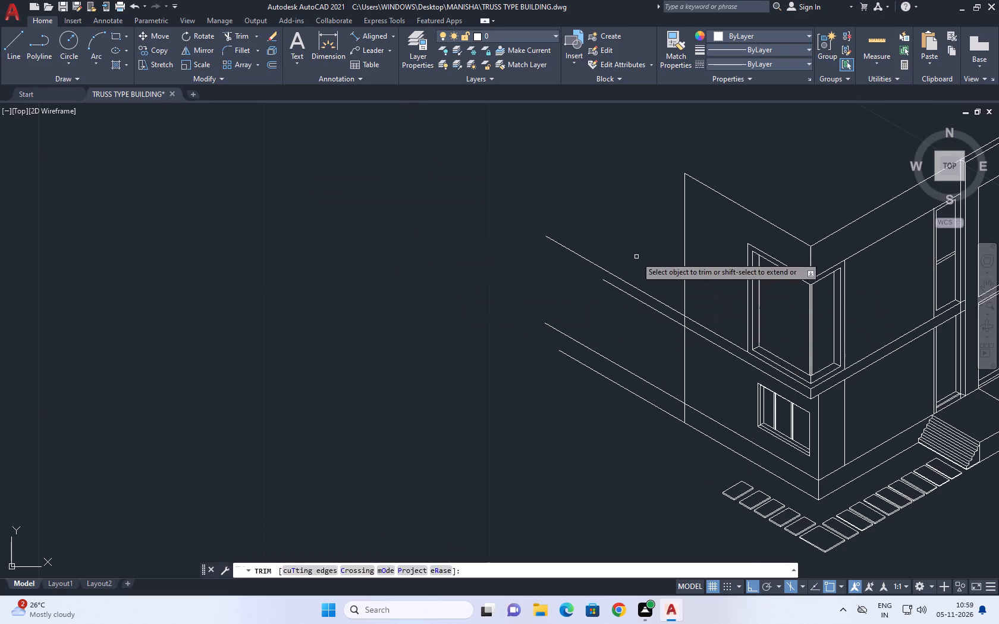
{"action": "left_click", "coordinate": [641, 222]}
{"action": "left_click", "coordinate": [639, 479]}
{"action": "right_click", "coordinate": [586, 314]}
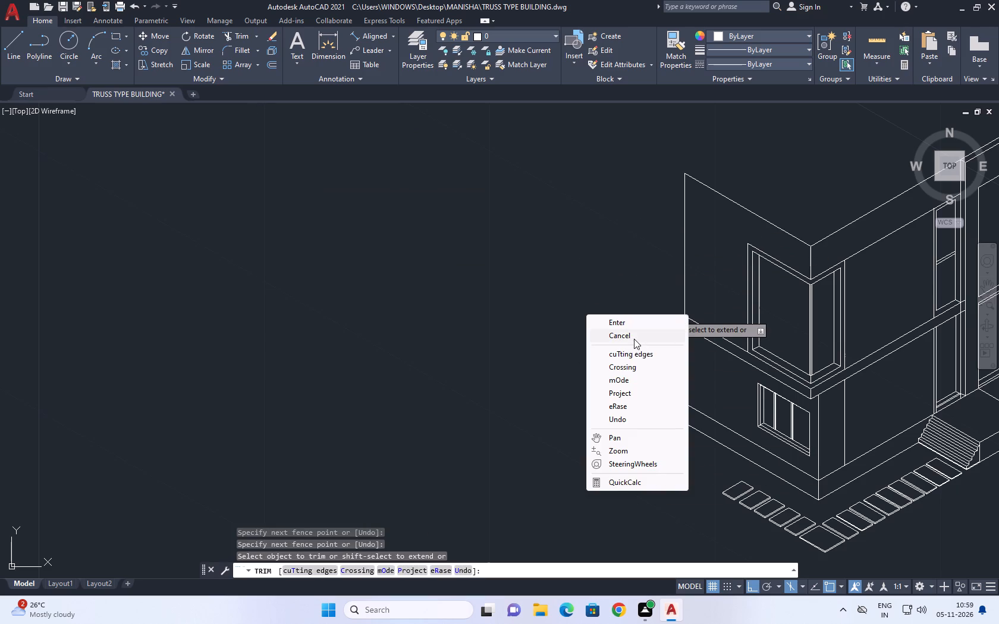
{"action": "left_click", "coordinate": [634, 339]}
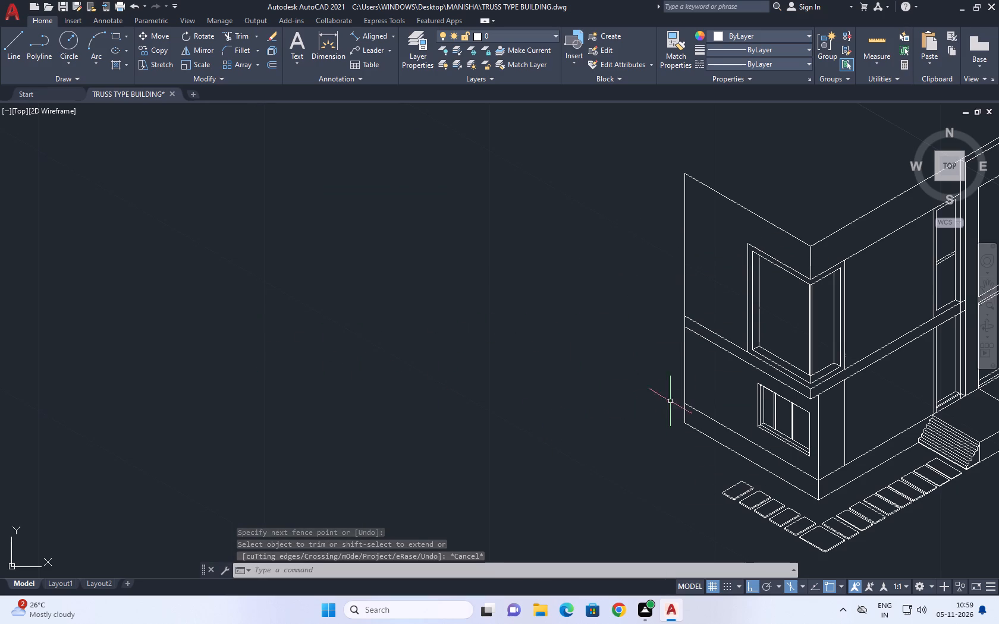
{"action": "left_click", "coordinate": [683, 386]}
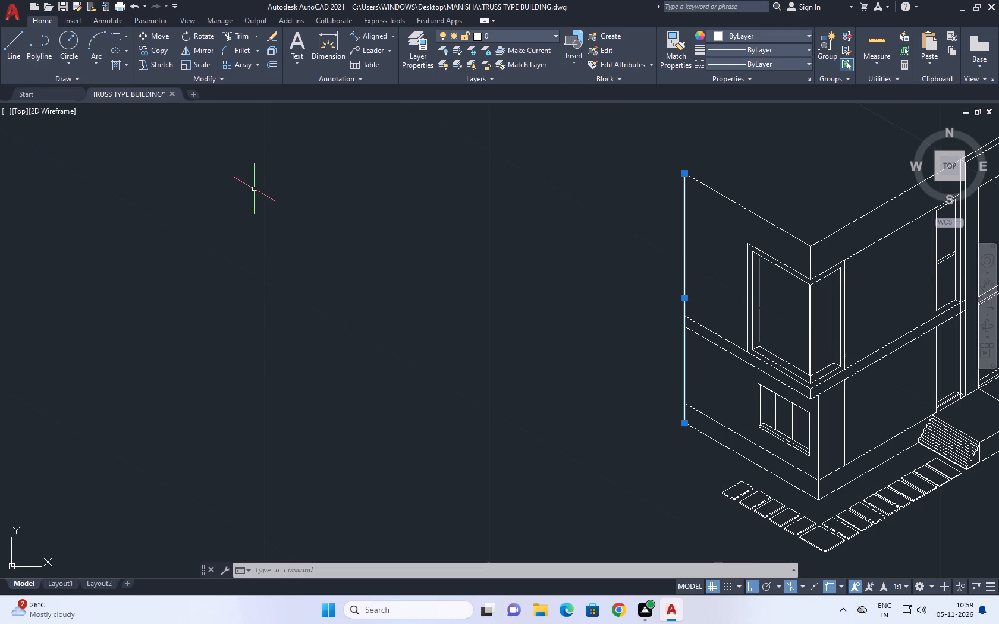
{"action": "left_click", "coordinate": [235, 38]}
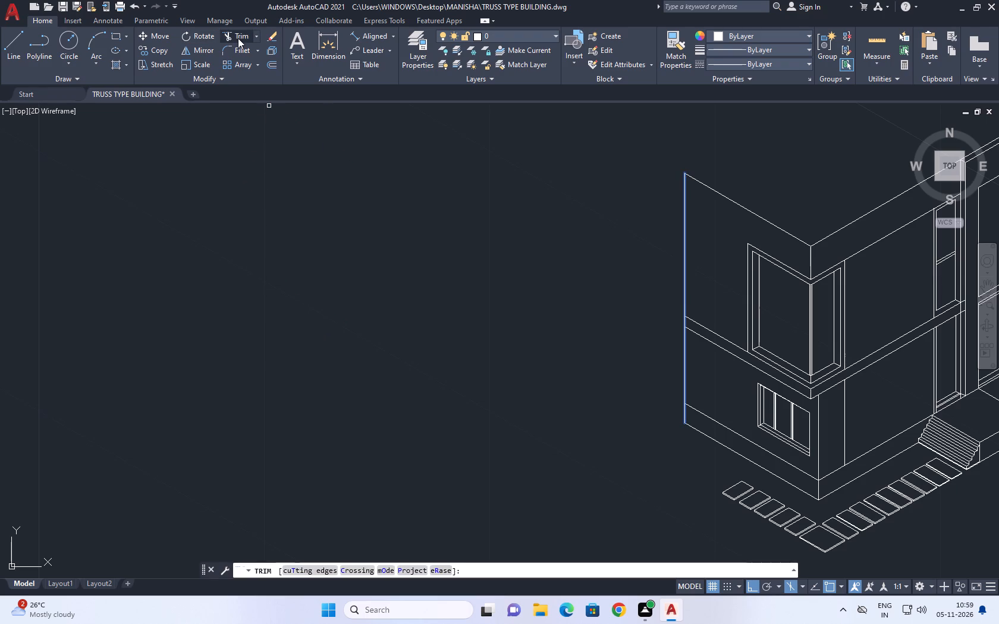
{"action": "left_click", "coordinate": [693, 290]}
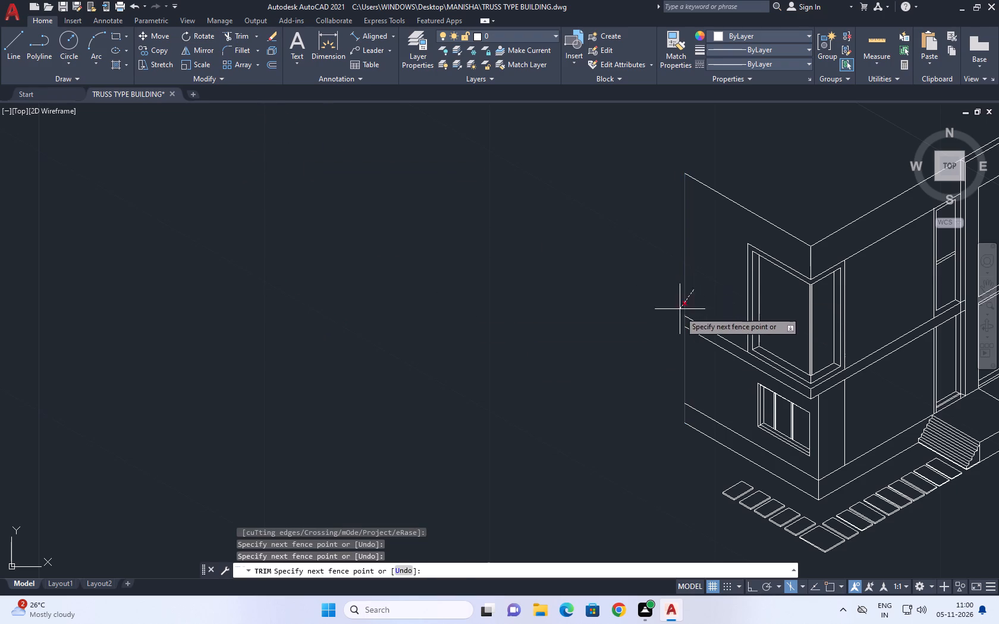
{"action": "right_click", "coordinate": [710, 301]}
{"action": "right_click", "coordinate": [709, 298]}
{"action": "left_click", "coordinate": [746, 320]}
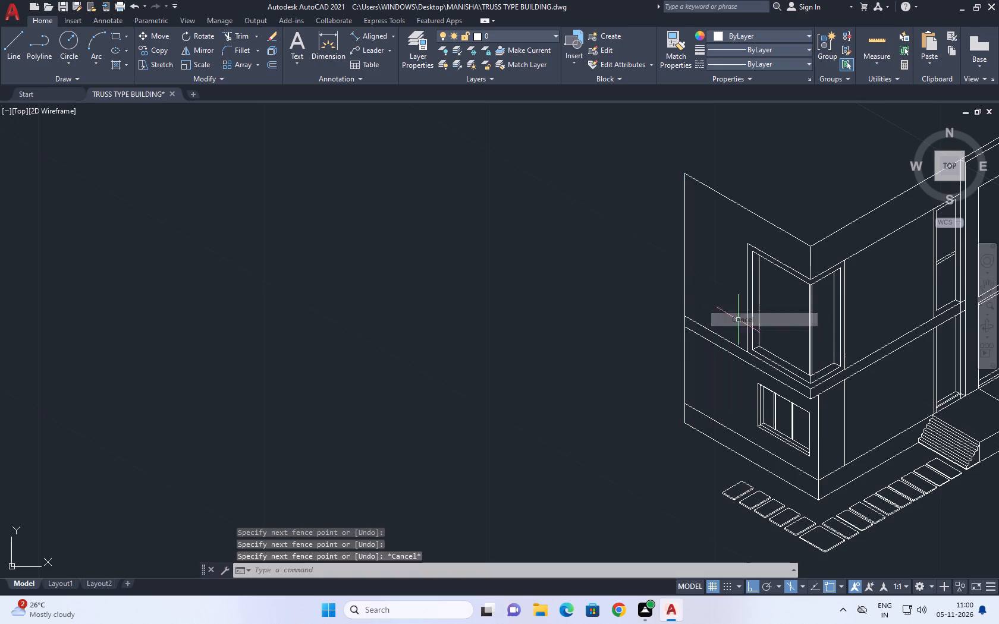
Draw a 2.80 line sloping down and outward from the wall's left edge at the floor band's lower line, in the top isoplane.
{"action": "middle_click_drag", "start_coordinate": [688, 317], "coordinate": [627, 332]}
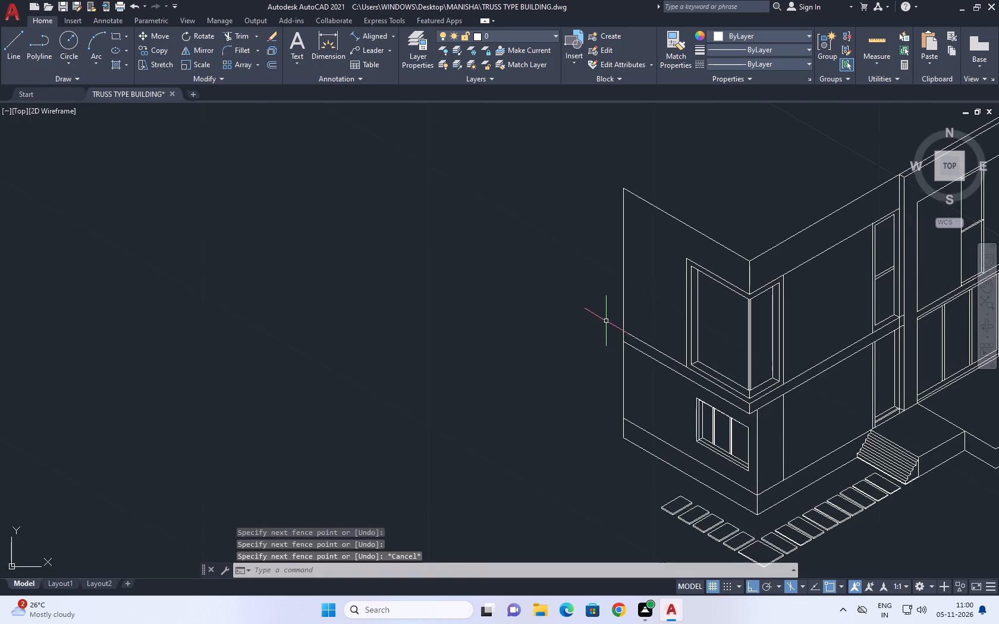
{"action": "left_click", "coordinate": [11, 49]}
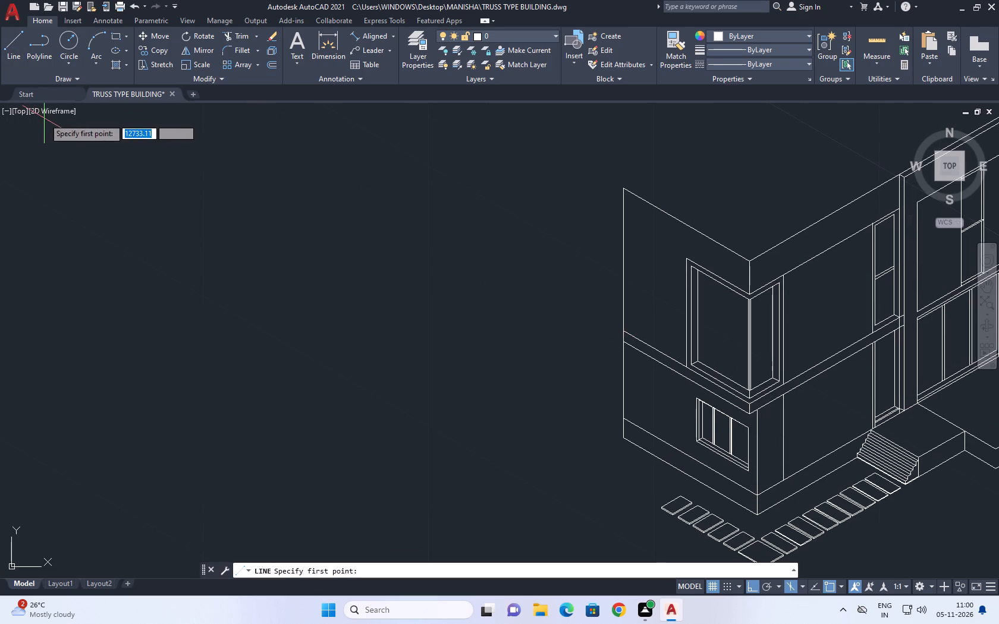
{"action": "left_click", "coordinate": [626, 341]}
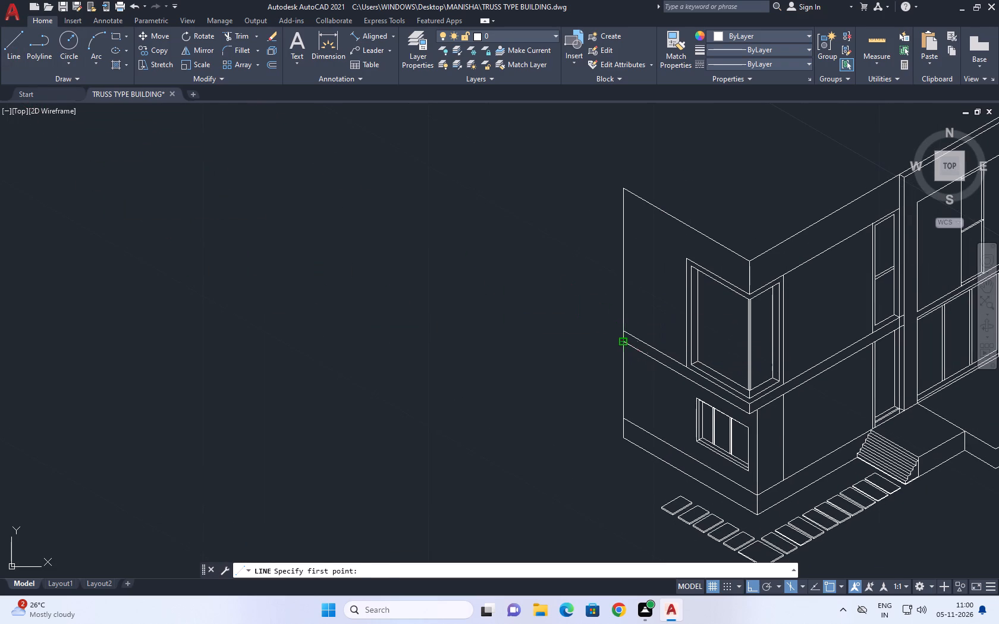
{"action": "key", "text": "F5"}
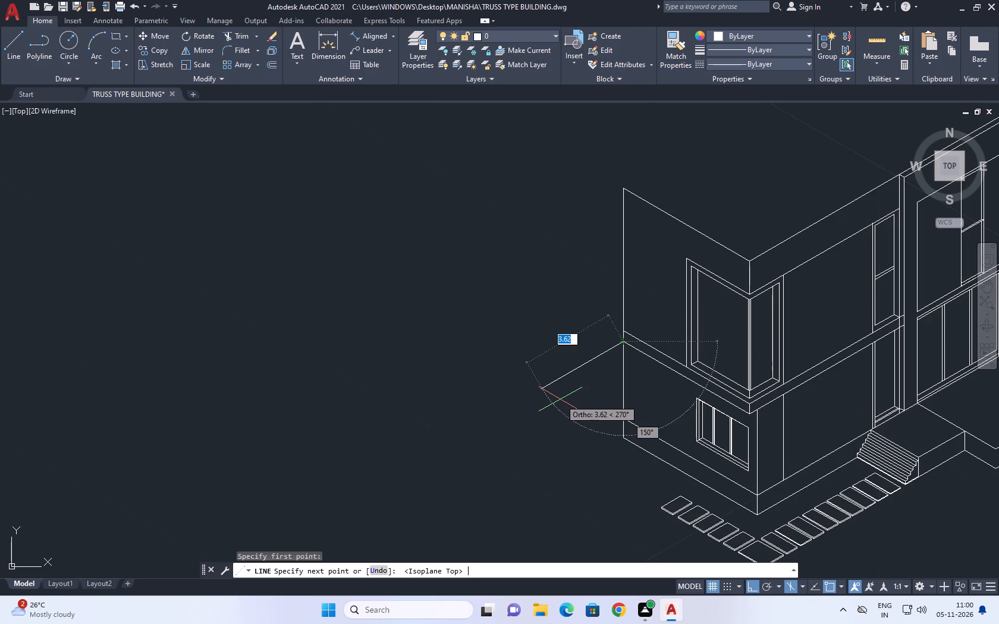
{"action": "type", "text": "2.80."}
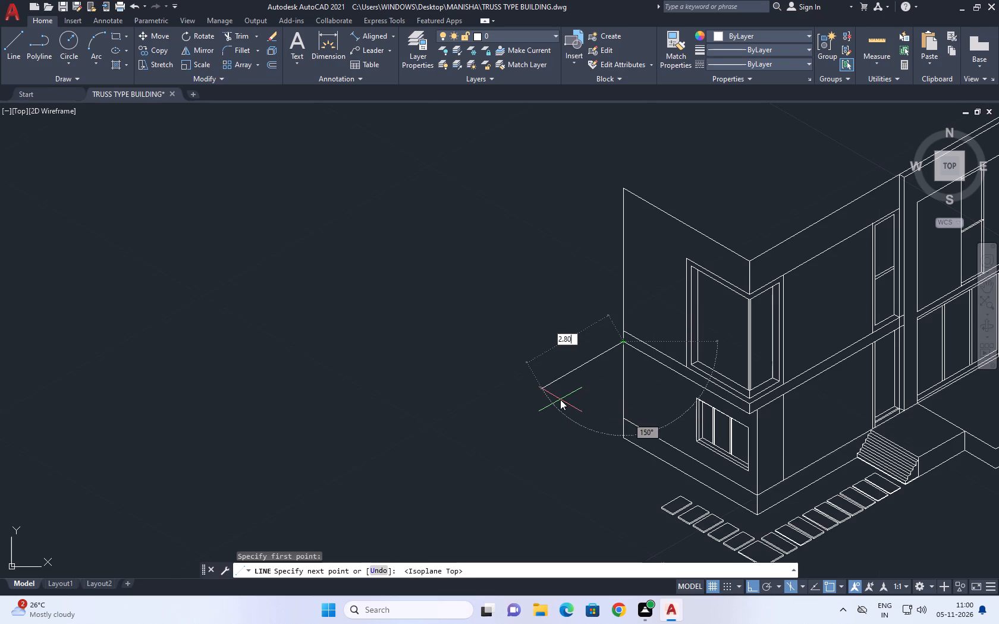
{"action": "key", "text": "BackSpace"}
{"action": "key", "text": "Return"}
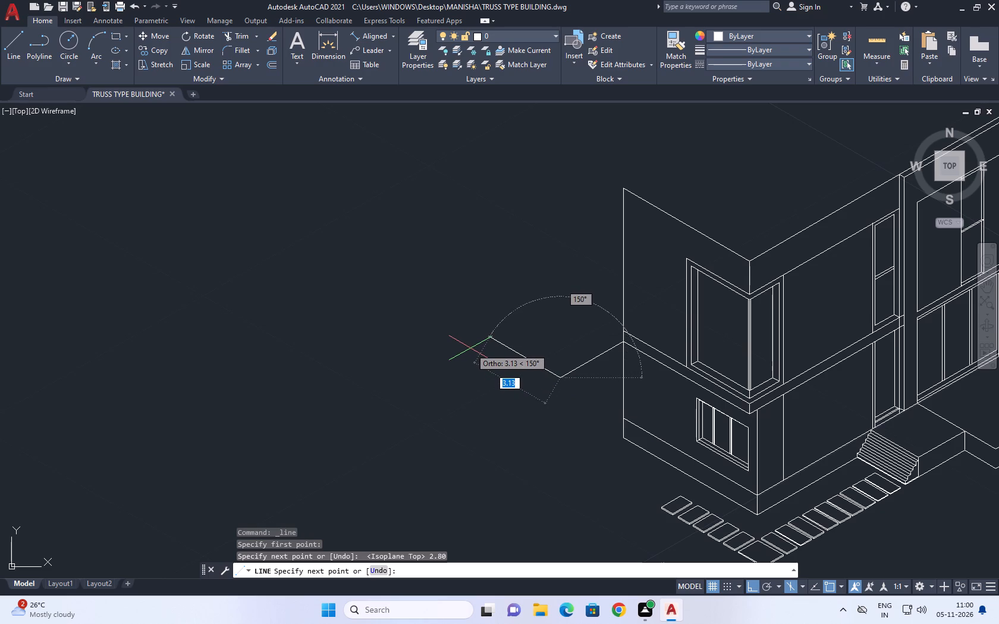
Continue the line up and to the left at 150° with two consecutive segments of 5.40 and 2.80.
{"action": "middle_click_drag", "start_coordinate": [457, 338], "coordinate": [460, 339]}
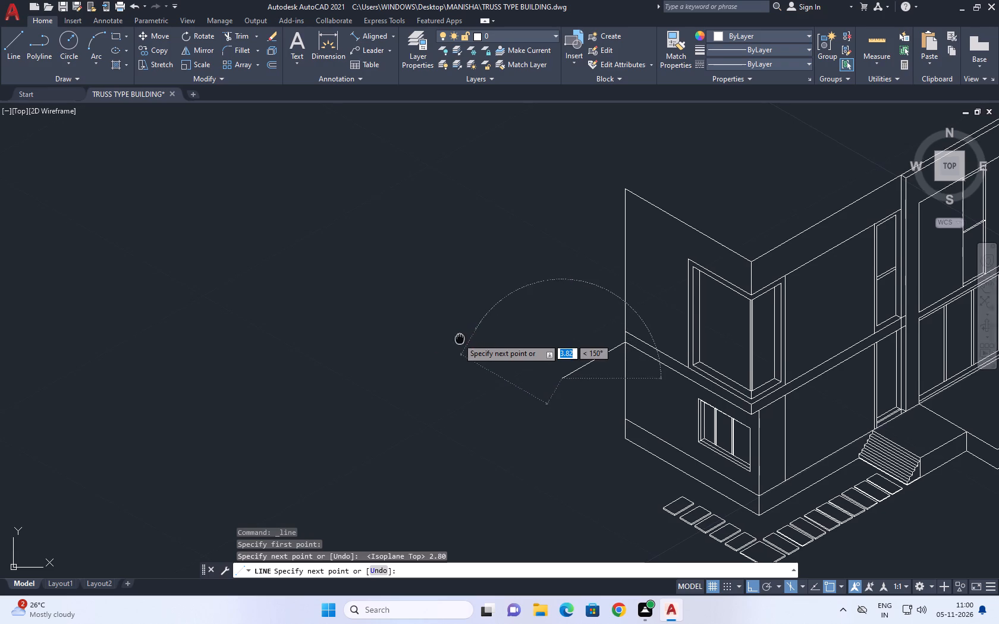
{"action": "middle_click_drag", "start_coordinate": [460, 339], "coordinate": [484, 345]}
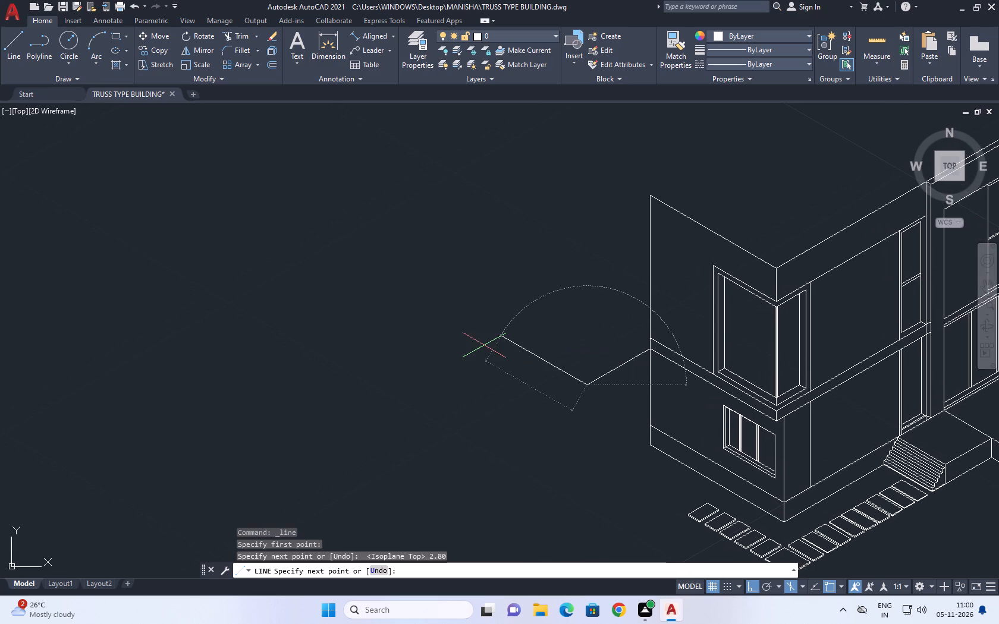
{"action": "scroll", "coordinate": [484, 345], "scroll_direction": "up", "scroll_amount": 1}
{"action": "scroll", "coordinate": [387, 322], "scroll_direction": "down", "scroll_amount": 3}
{"action": "middle_click_drag", "start_coordinate": [346, 253], "coordinate": [413, 317]}
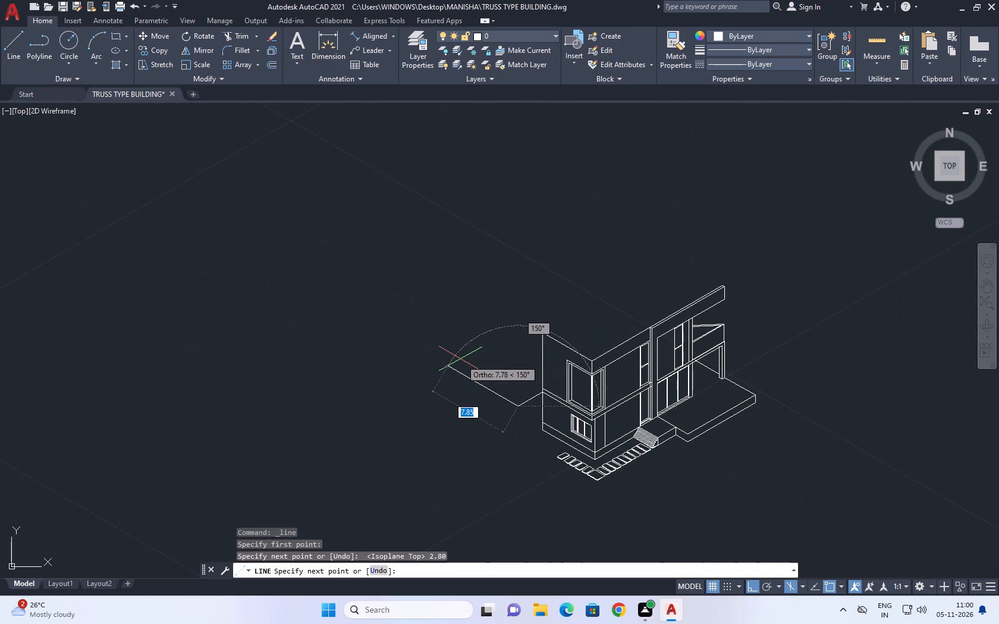
{"action": "type", "text": "5.40"}
{"action": "key", "text": "Return"}
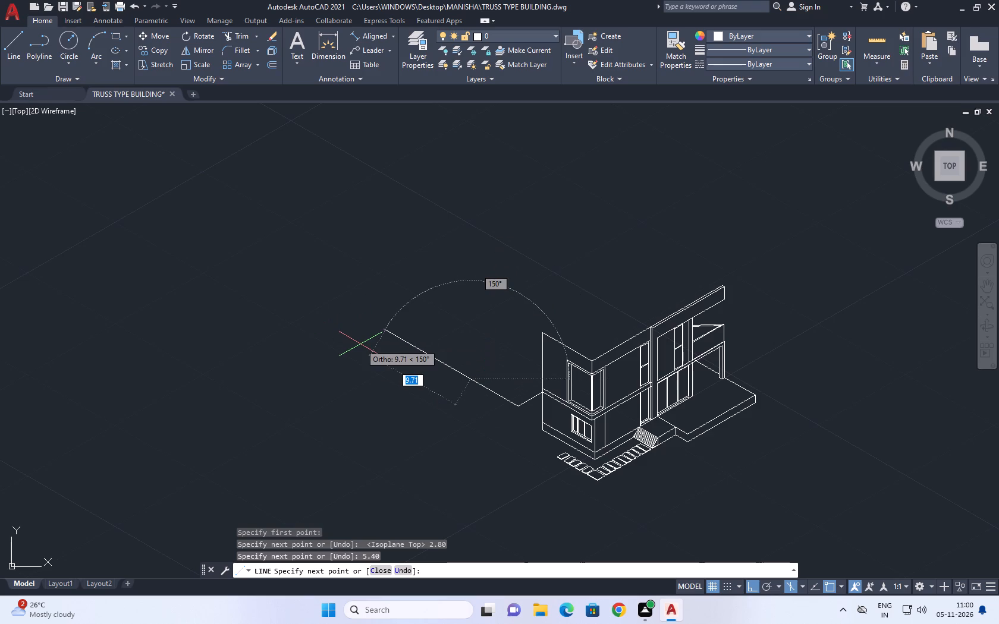
{"action": "type", "text": "2.80"}
{"action": "key", "text": "Return"}
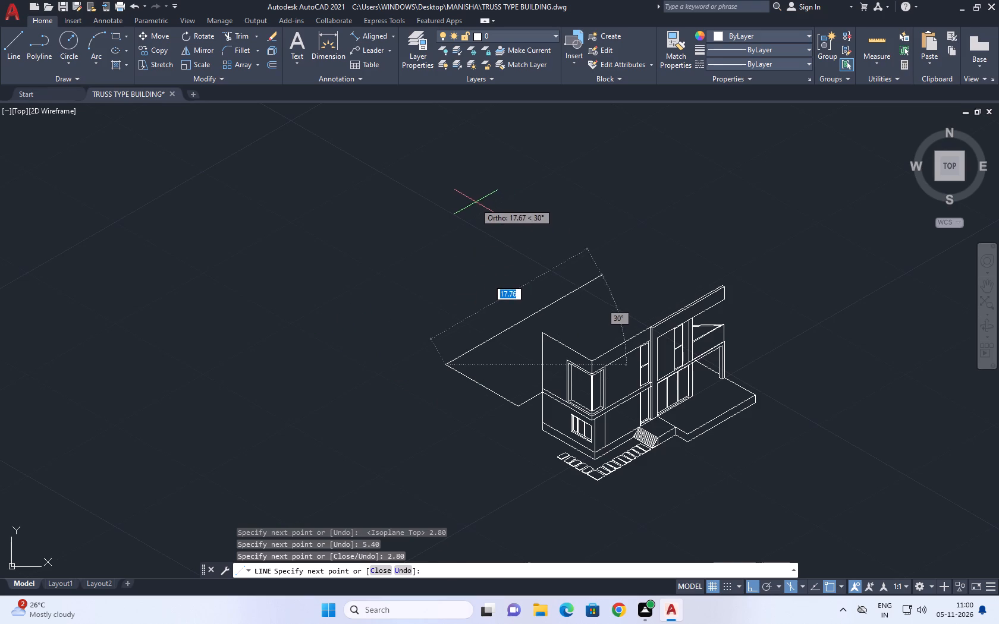
Draw a freehand vertical edge upward from the far left end of the sloping line in the right isoplane.
{"action": "key", "text": "F5"}
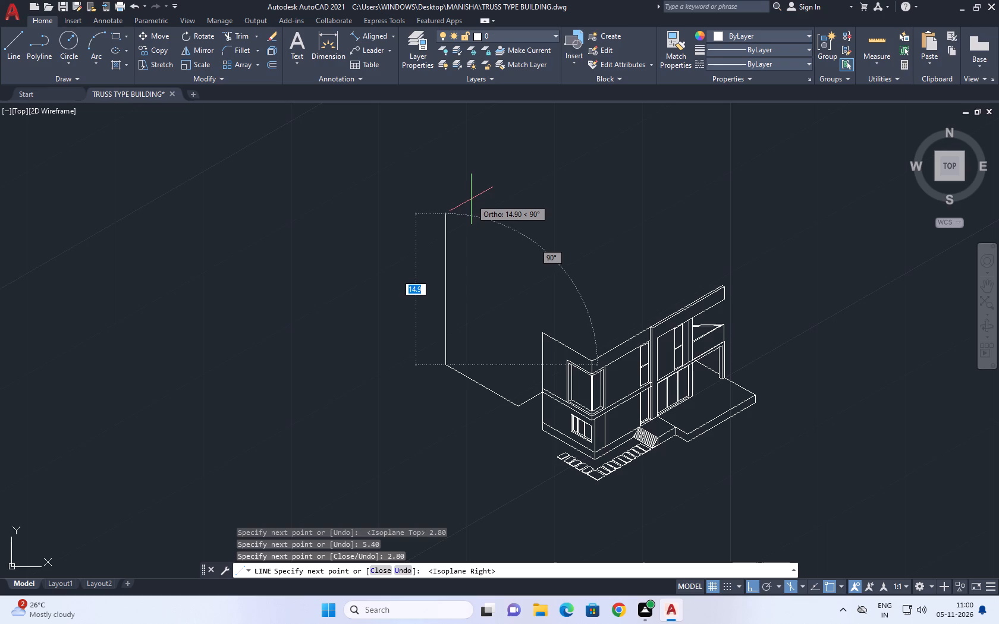
{"action": "scroll", "coordinate": [566, 361], "scroll_direction": "up", "scroll_amount": 3}
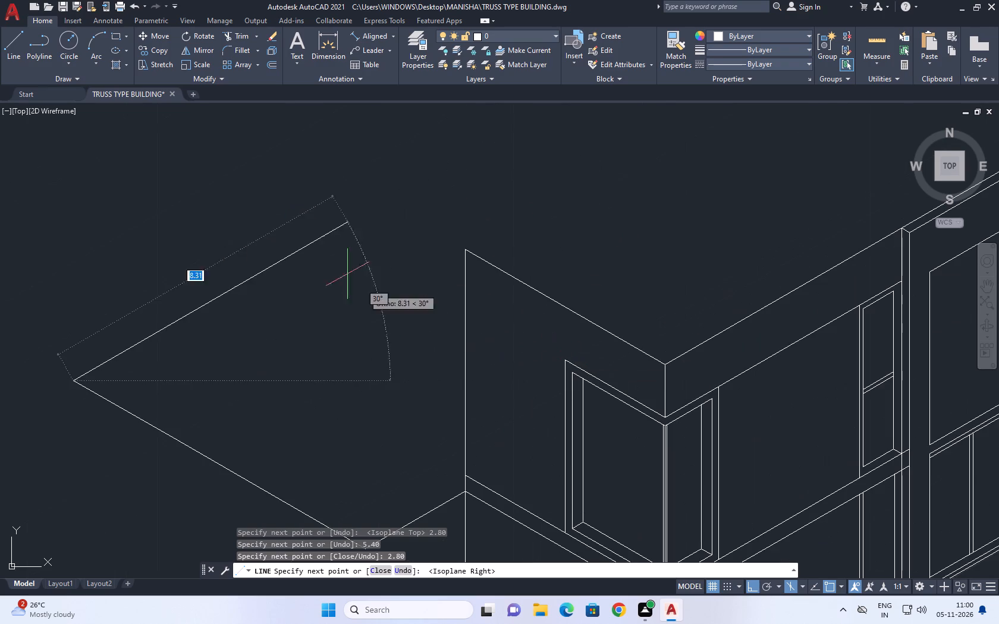
{"action": "middle_click_drag", "start_coordinate": [236, 188], "coordinate": [379, 199]}
{"action": "scroll", "coordinate": [486, 191], "scroll_direction": "down", "scroll_amount": 2}
{"action": "left_click", "coordinate": [367, 174]}
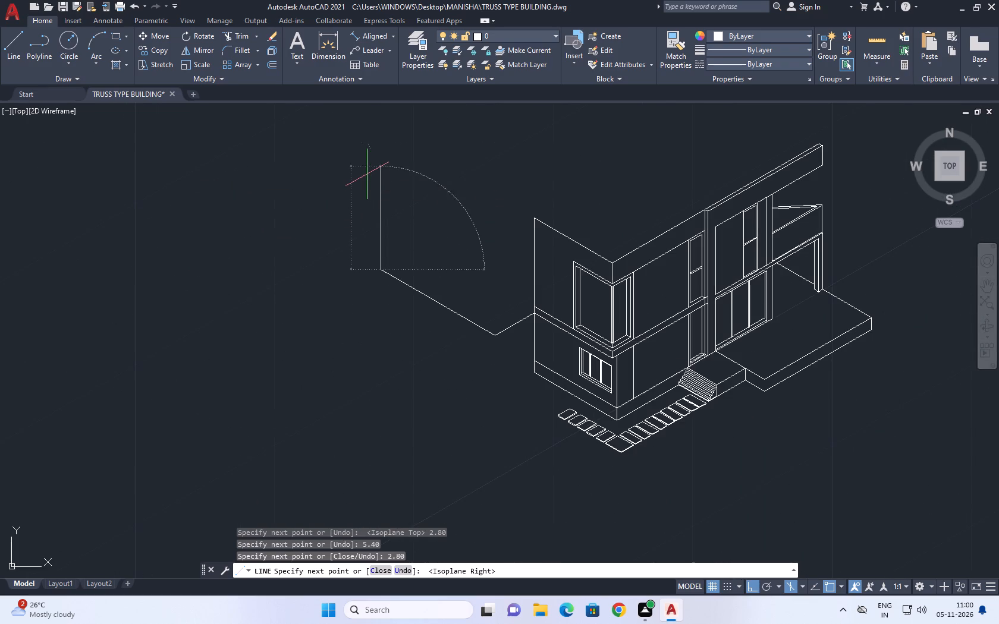
{"action": "key", "text": "space"}
Draw a 150° sloping line from the upper window's outer top-left corner to beyond the new left vertical edge.
{"action": "key", "text": "space"}
{"action": "left_click", "coordinate": [572, 264]}
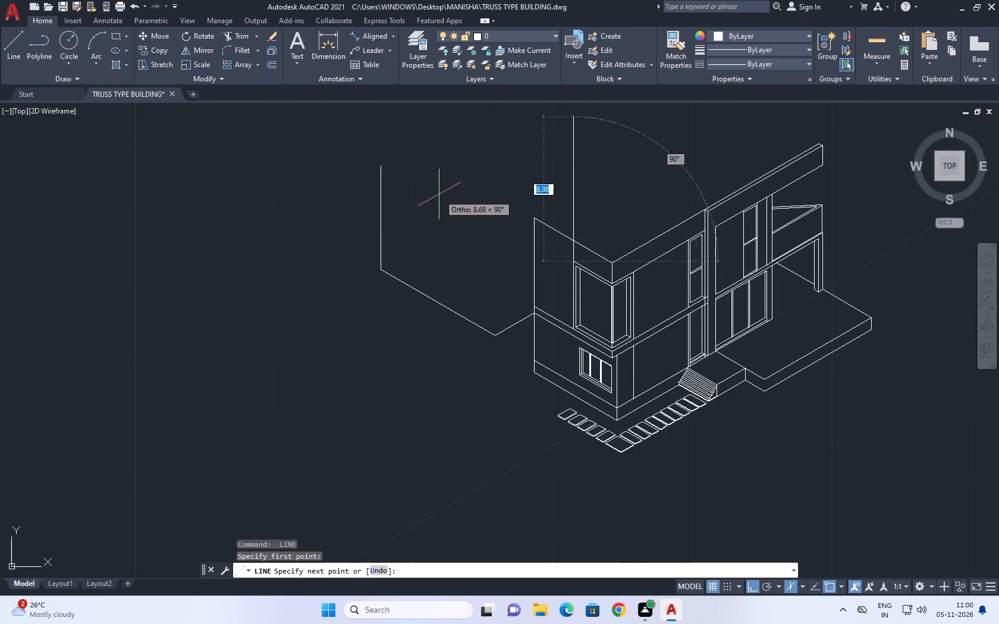
{"action": "middle_click_drag", "start_coordinate": [435, 190], "coordinate": [515, 294]}
{"action": "key", "text": "F6"}
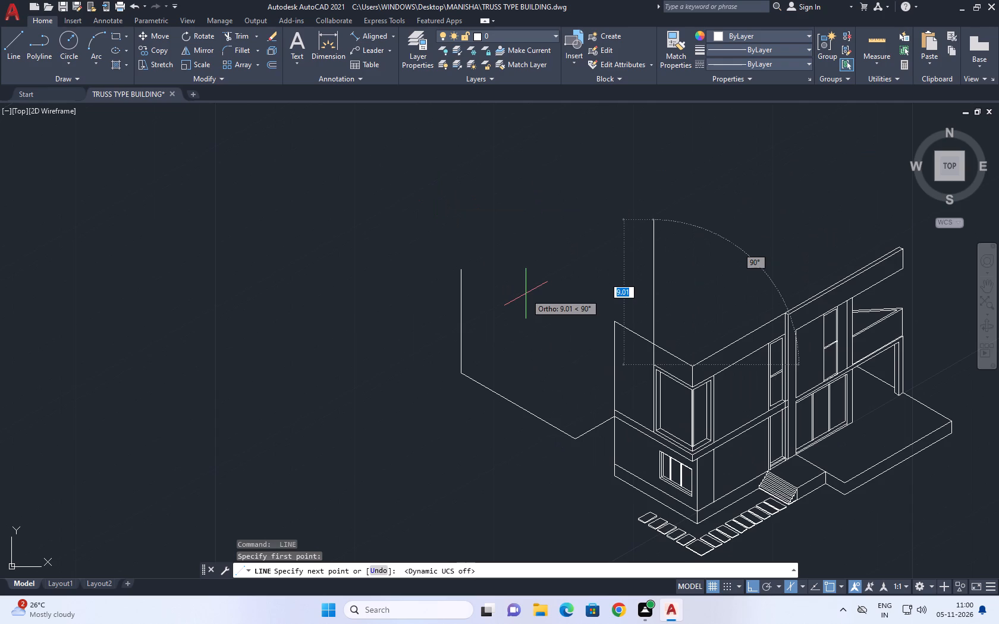
{"action": "key", "text": "F6"}
{"action": "key", "text": "F5"}
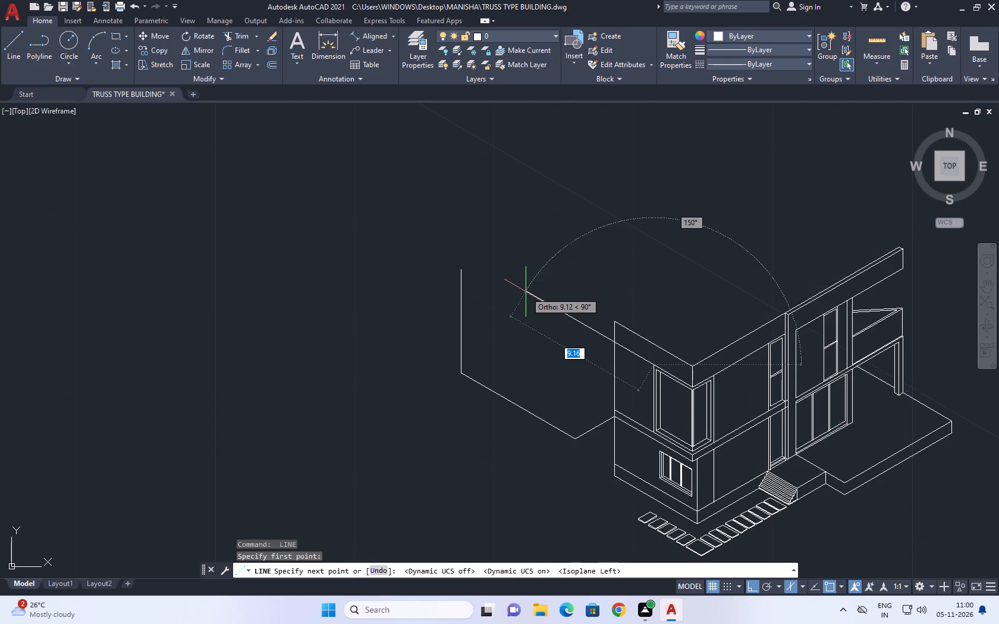
{"action": "scroll", "coordinate": [498, 267], "scroll_direction": "up", "scroll_amount": 2}
{"action": "left_click", "coordinate": [375, 197]}
{"action": "key", "text": "space"}
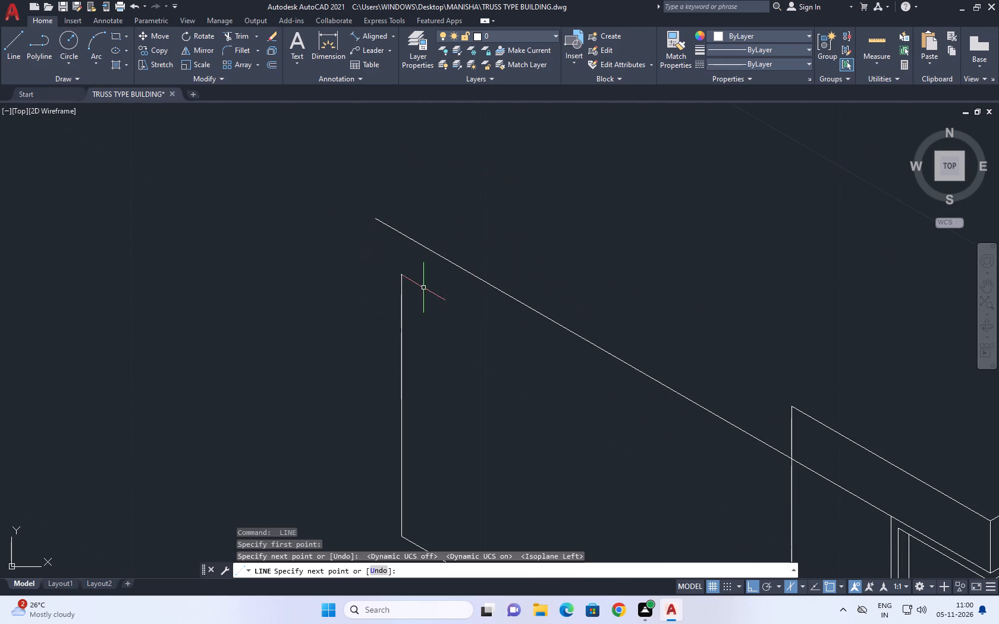
Extend the new left vertical edge up to the long sloping line above it.
{"action": "scroll", "coordinate": [426, 291], "scroll_direction": "down", "scroll_amount": 2}
{"action": "middle_click_drag", "start_coordinate": [428, 289], "coordinate": [439, 299]}
{"action": "type", "text": "EX"}
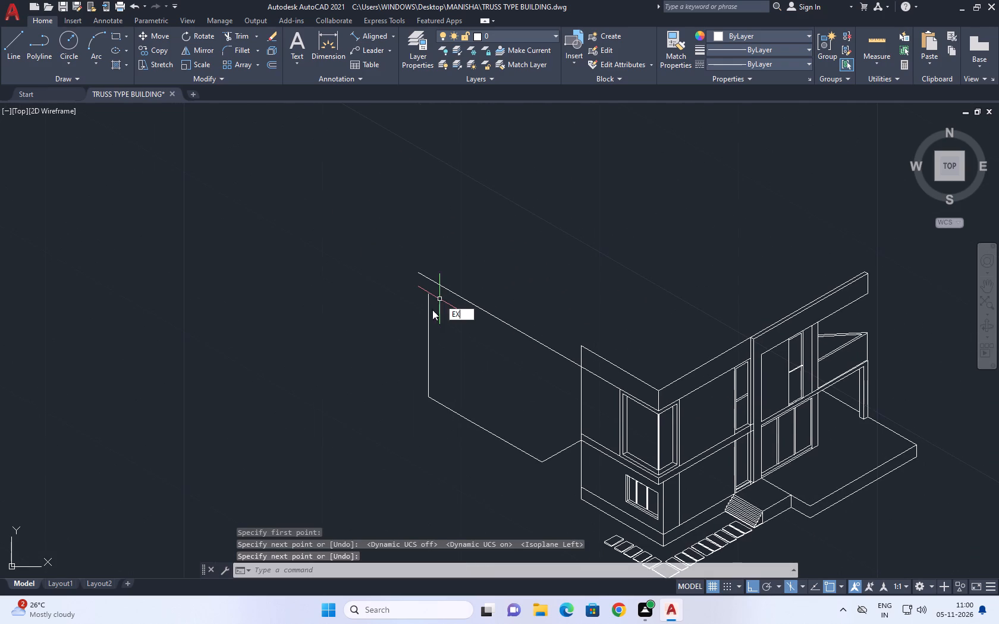
{"action": "key", "text": "space"}
{"action": "left_click", "coordinate": [422, 313]}
{"action": "left_click", "coordinate": [448, 316]}
{"action": "key", "text": "space"}
Trim the long sloping line inside the upper wall and where it overhangs the new left vertical edge.
{"action": "middle_click", "coordinate": [391, 225]}
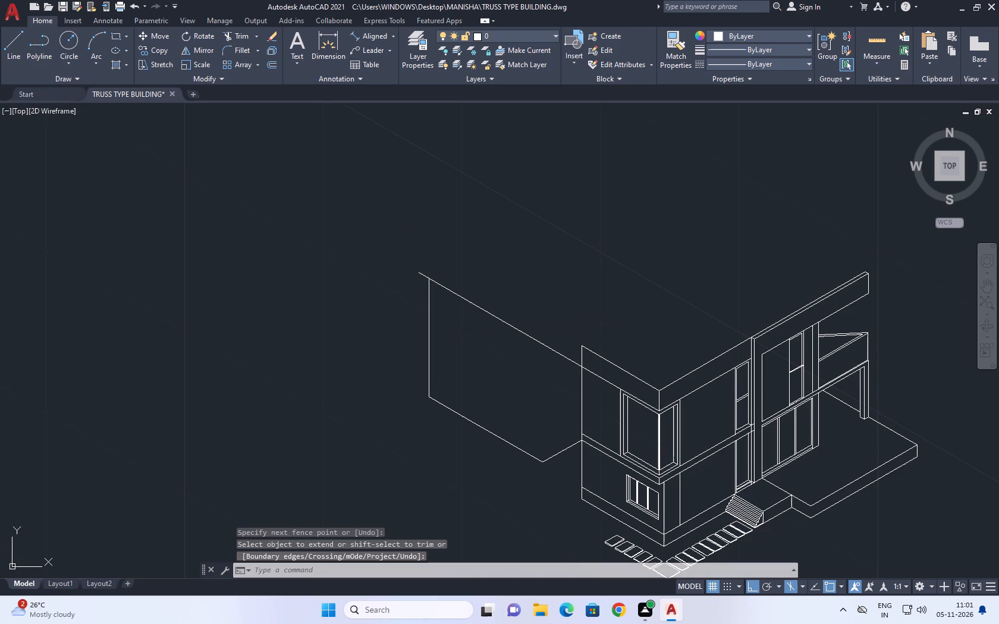
{"action": "left_click", "coordinate": [230, 33]}
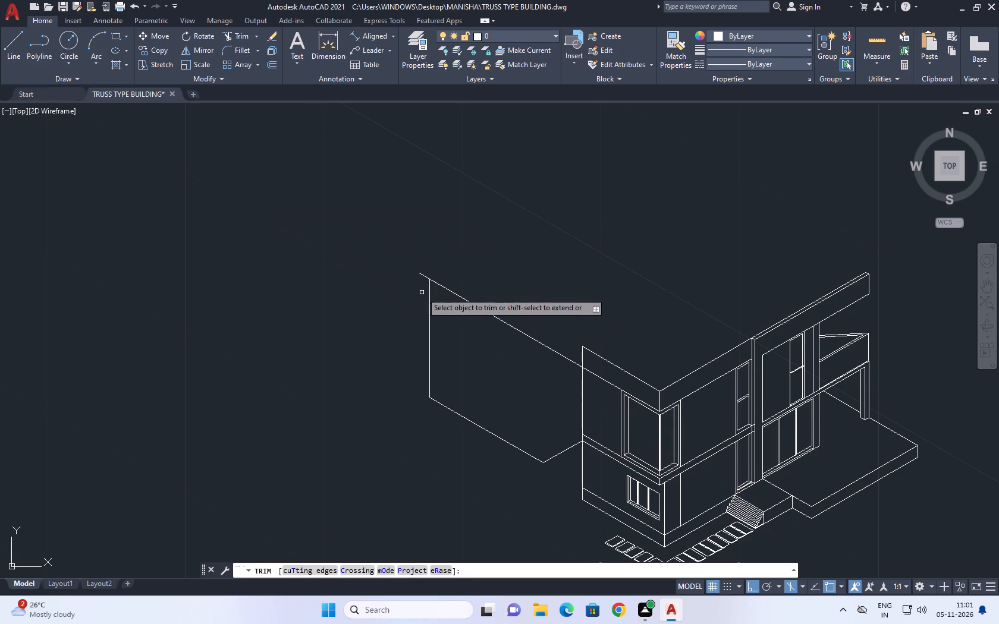
{"action": "middle_click_drag", "start_coordinate": [467, 278], "coordinate": [473, 286]}
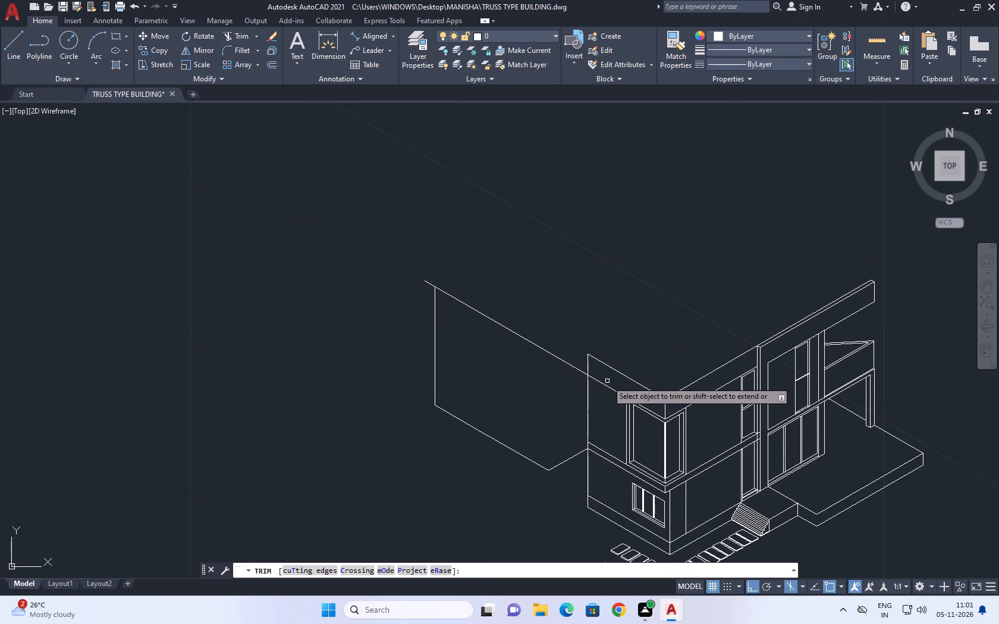
{"action": "left_click", "coordinate": [607, 381]}
{"action": "left_click", "coordinate": [604, 393]}
{"action": "scroll", "coordinate": [425, 293], "scroll_direction": "up", "scroll_amount": 1}
{"action": "left_click", "coordinate": [433, 275]}
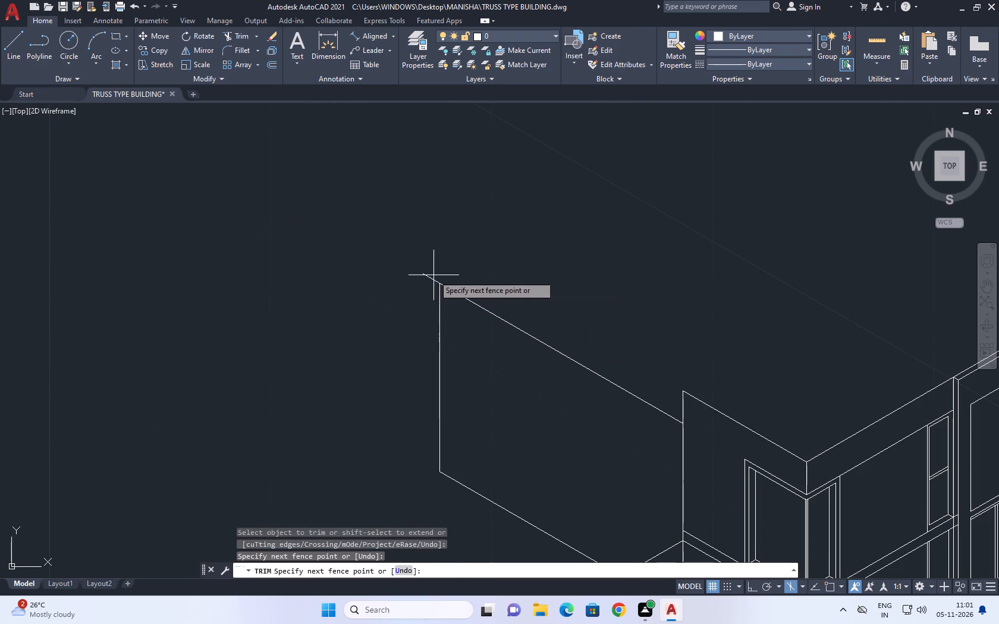
{"action": "left_click", "coordinate": [419, 283]}
{"action": "right_click", "coordinate": [399, 244]}
{"action": "left_click", "coordinate": [428, 261]}
{"action": "scroll", "coordinate": [592, 315], "scroll_direction": "down", "scroll_amount": 2}
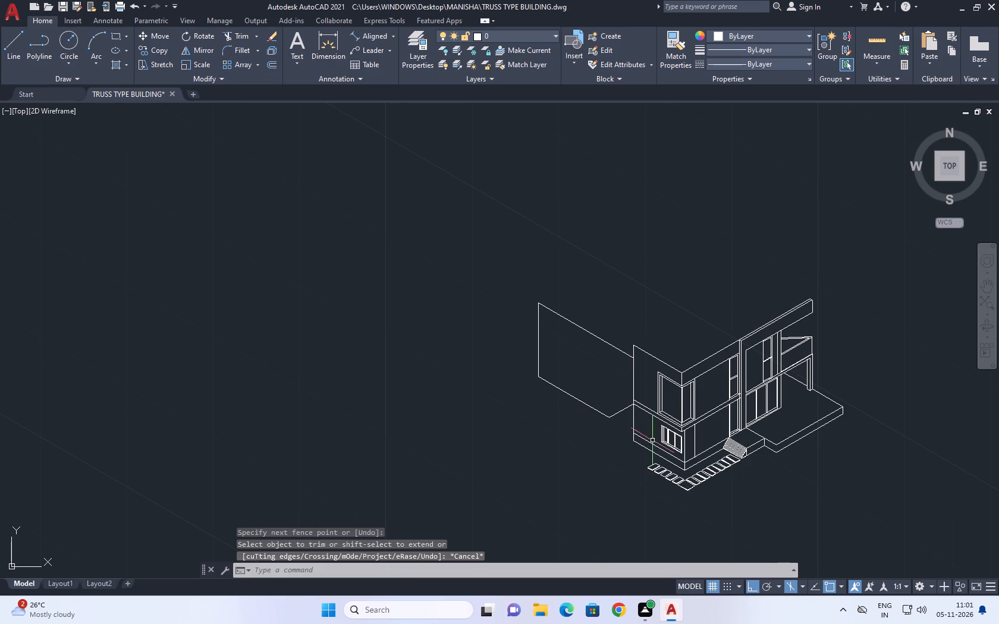
Draw a vertical line from the corner of the 2.80 line and lower sloping line up past the top sloping line.
{"action": "left_click", "coordinate": [4, 41]}
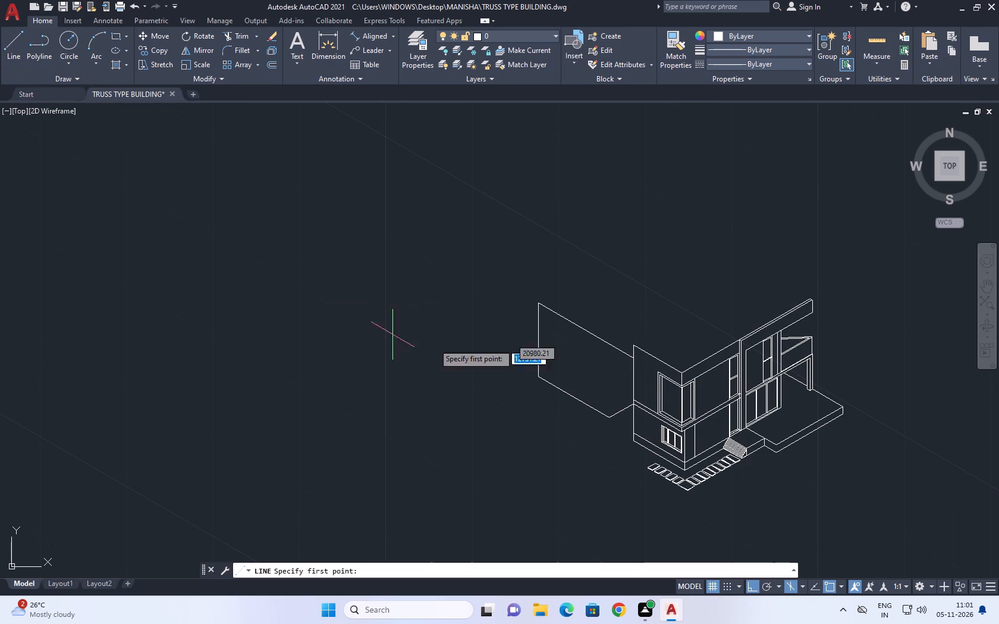
{"action": "left_click", "coordinate": [610, 418]}
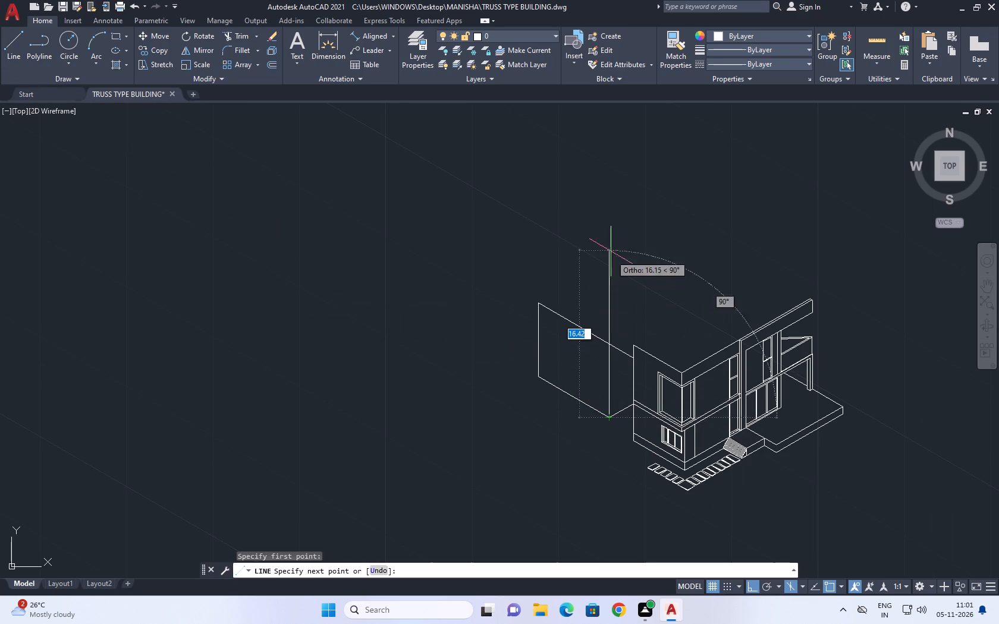
{"action": "left_click", "coordinate": [607, 240]}
{"action": "right_click", "coordinate": [654, 206]}
{"action": "left_click", "coordinate": [696, 232]}
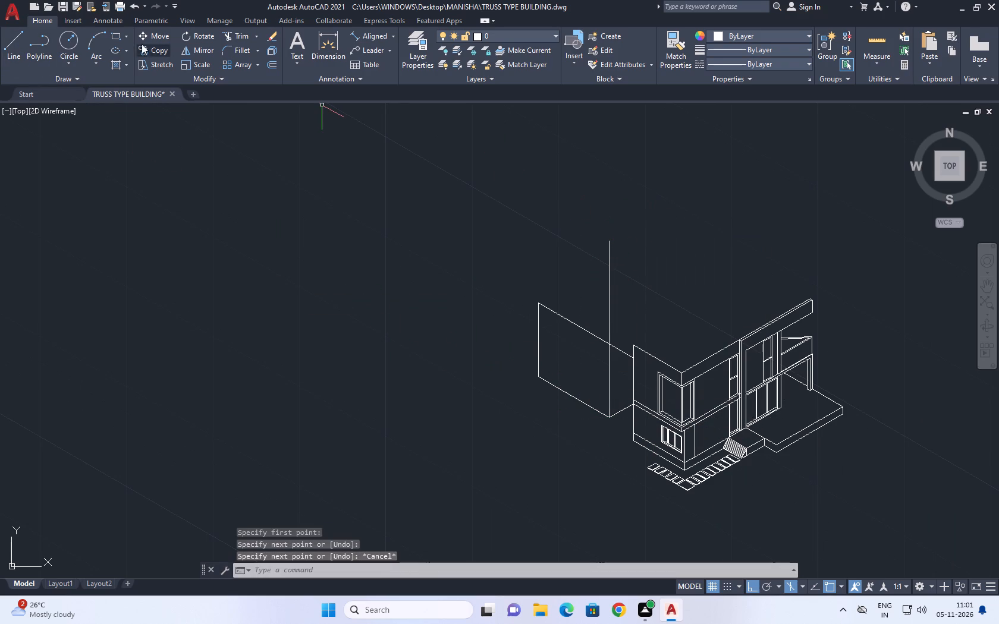
Trim the vertical line above the top sloping line and the sloping stub between that vertical and the building's left edge.
{"action": "left_click", "coordinate": [239, 33]}
{"action": "left_click_drag", "start_coordinate": [633, 307], "coordinate": [615, 302]}
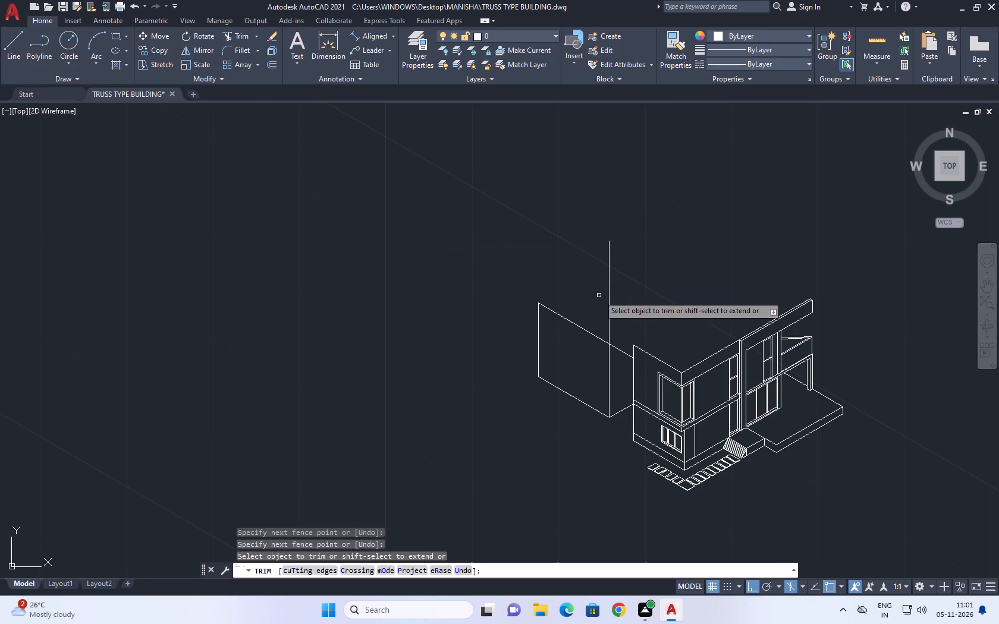
{"action": "left_click_drag", "start_coordinate": [598, 295], "coordinate": [592, 295]}
{"action": "left_click", "coordinate": [656, 295]}
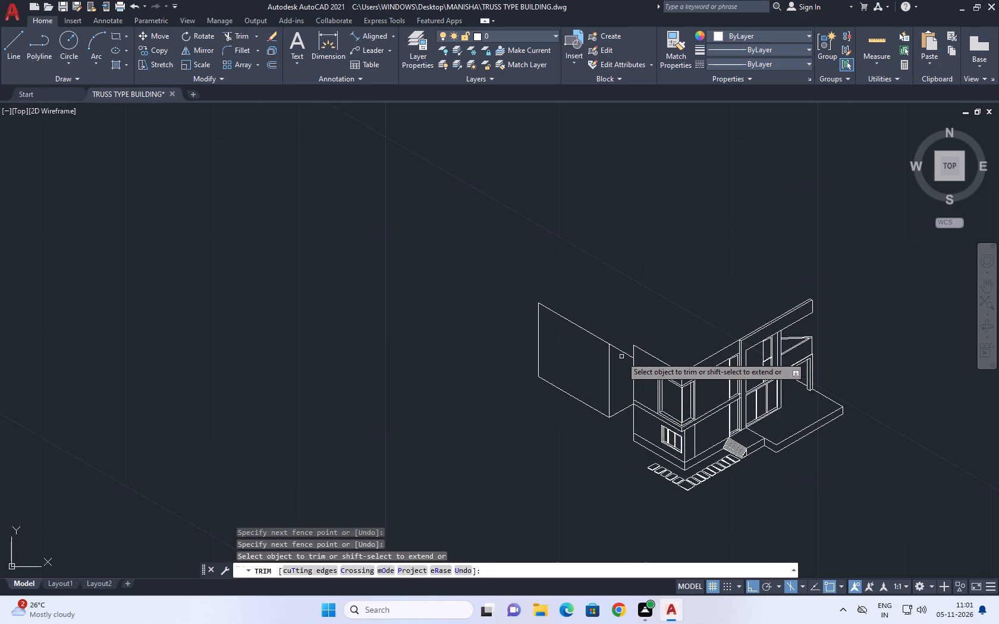
{"action": "scroll", "coordinate": [621, 357], "scroll_direction": "up", "scroll_amount": 1}
{"action": "left_click", "coordinate": [623, 351]}
{"action": "right_click", "coordinate": [643, 275]}
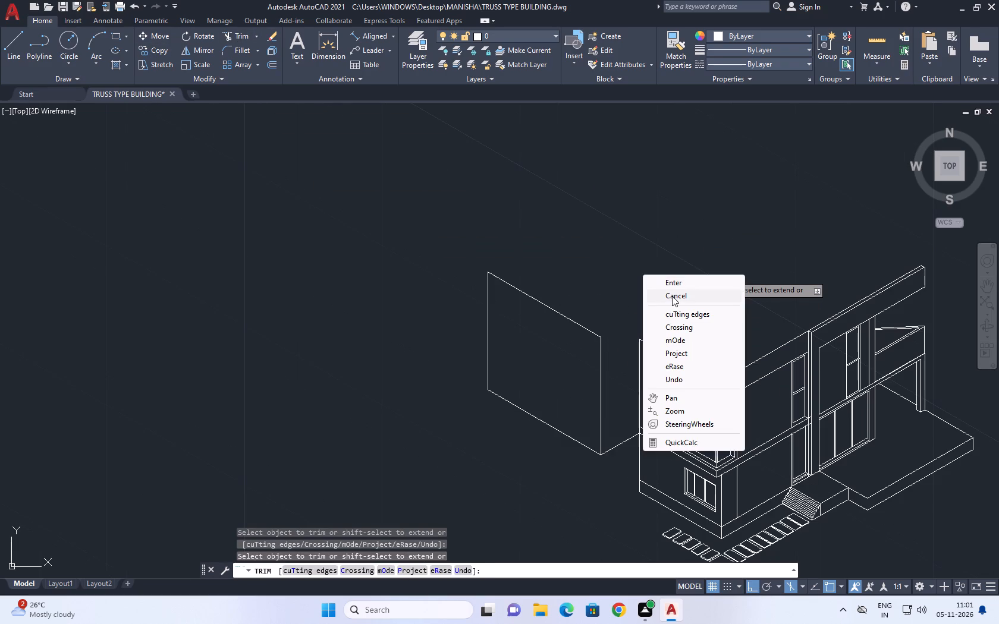
{"action": "left_click", "coordinate": [672, 296]}
Draw an isometric line from the top corner of the building's left edge toward the projecting wall block, stopping just short of it.
{"action": "middle_click_drag", "start_coordinate": [611, 215], "coordinate": [643, 238]}
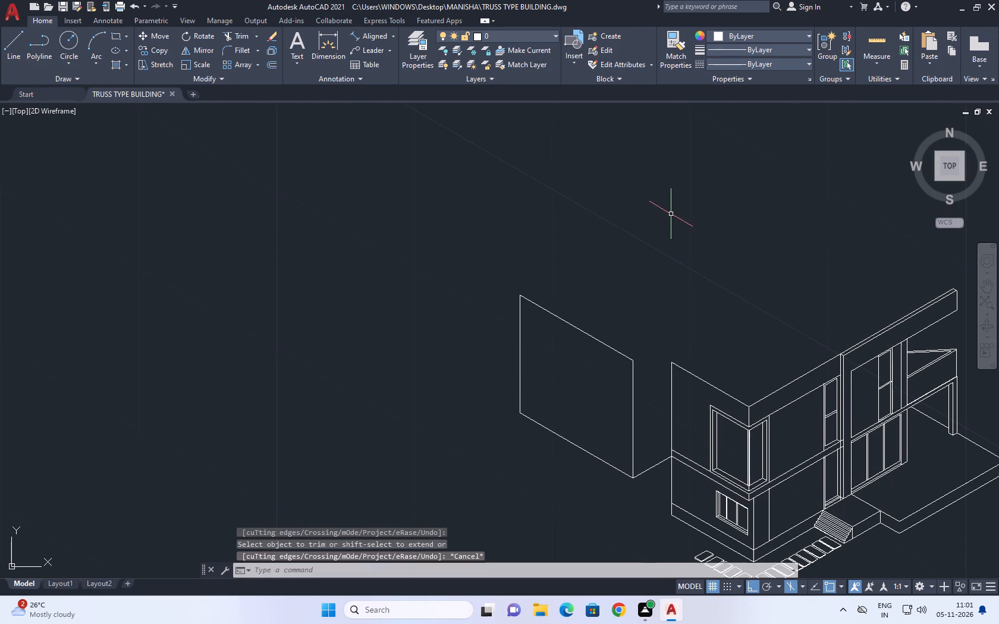
{"action": "middle_click_drag", "start_coordinate": [669, 225], "coordinate": [657, 168]}
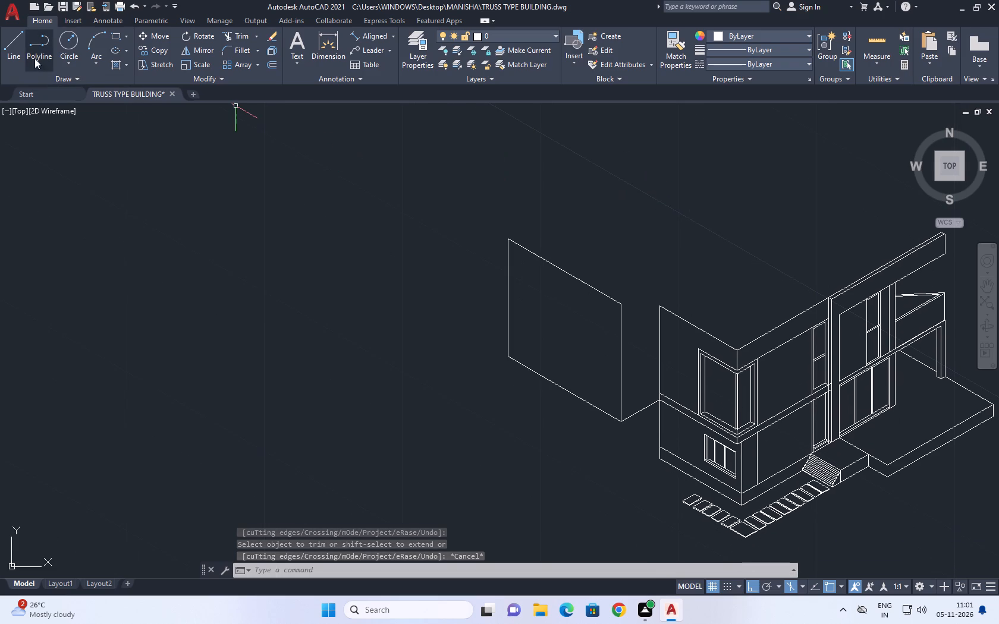
{"action": "left_click", "coordinate": [11, 46]}
{"action": "scroll", "coordinate": [688, 316], "scroll_direction": "up", "scroll_amount": 2}
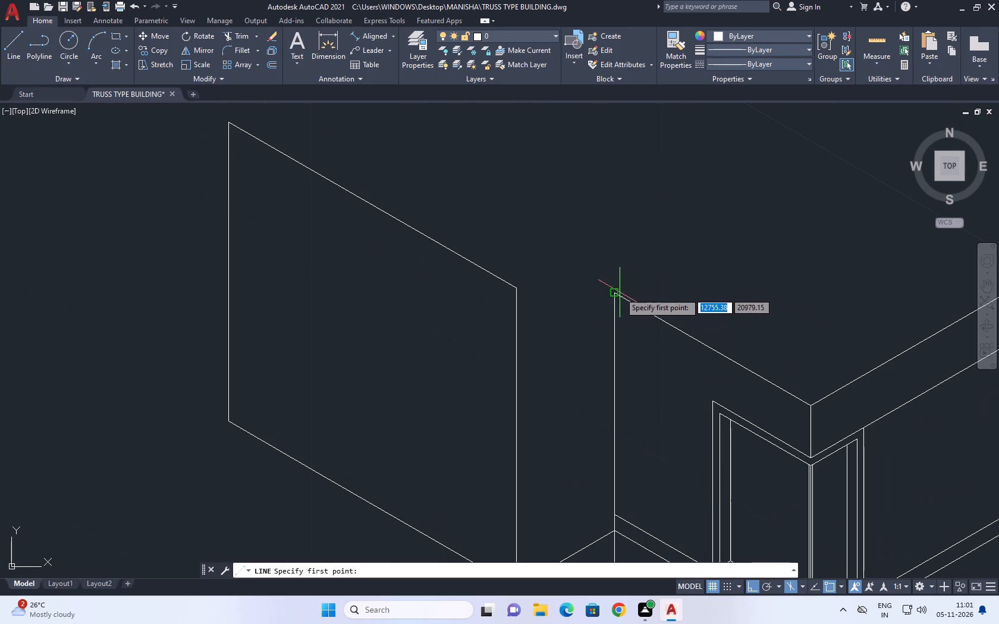
{"action": "left_click", "coordinate": [614, 294]}
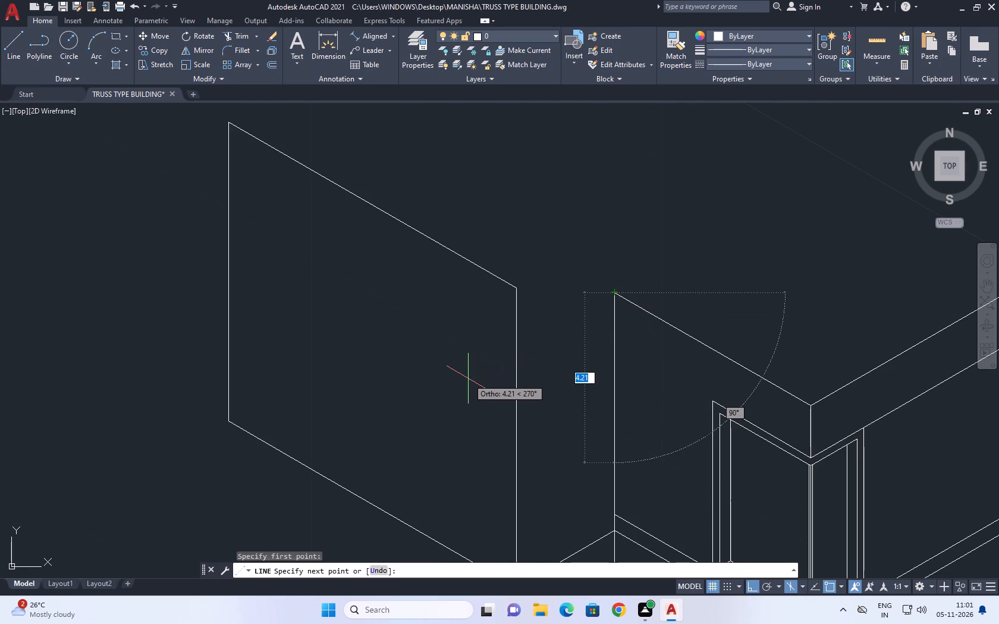
{"action": "key", "text": "F5"}
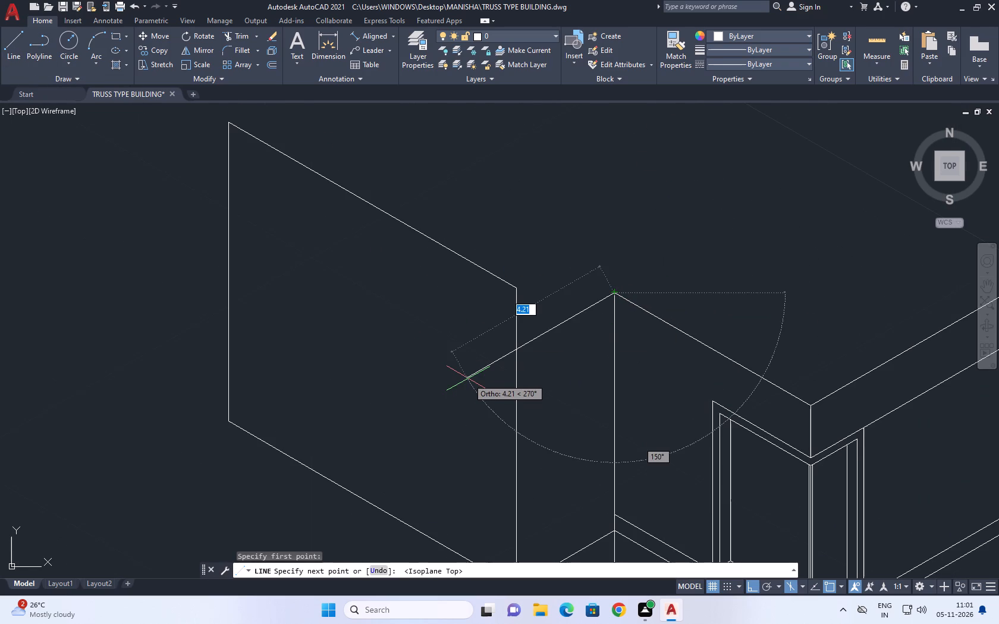
{"action": "left_click", "coordinate": [475, 320]}
{"action": "right_click_drag", "start_coordinate": [433, 323], "coordinate": [423, 317]}
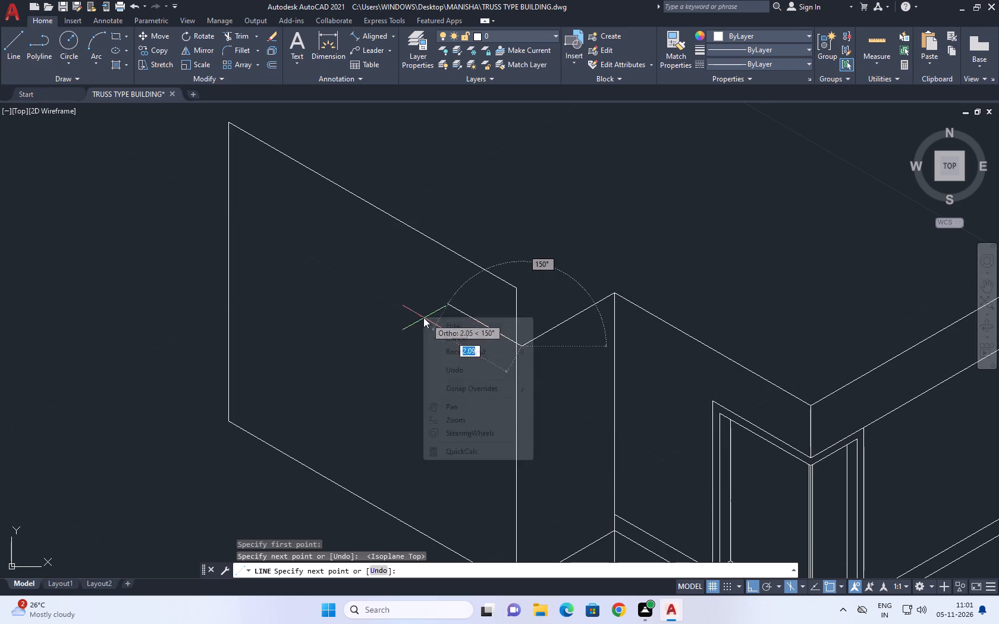
{"action": "left_click", "coordinate": [460, 341]}
Extend the new top connecting line to the projecting block's nearer vertical edge.
{"action": "middle_click_drag", "start_coordinate": [621, 338], "coordinate": [585, 326]}
{"action": "type", "text": "EX"}
{"action": "key", "text": "space"}
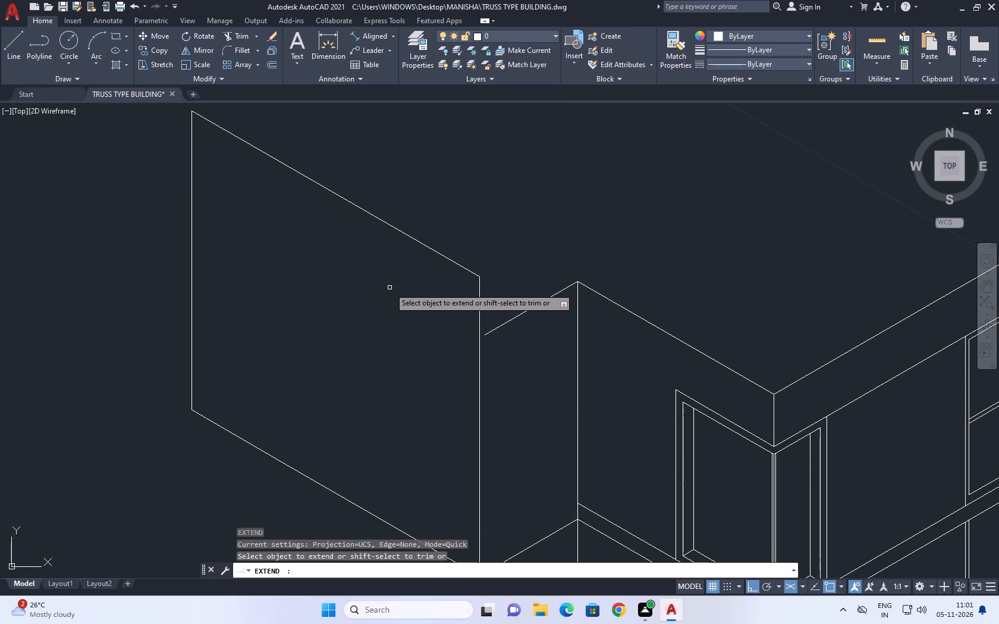
{"action": "left_click", "coordinate": [495, 328]}
{"action": "right_click", "coordinate": [510, 248]}
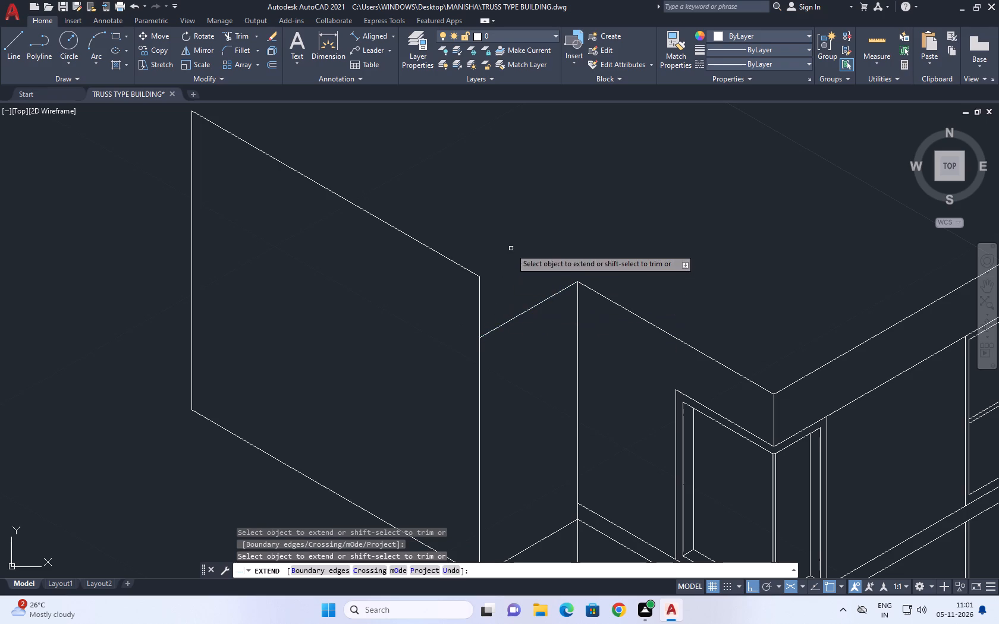
{"action": "left_click", "coordinate": [541, 268]}
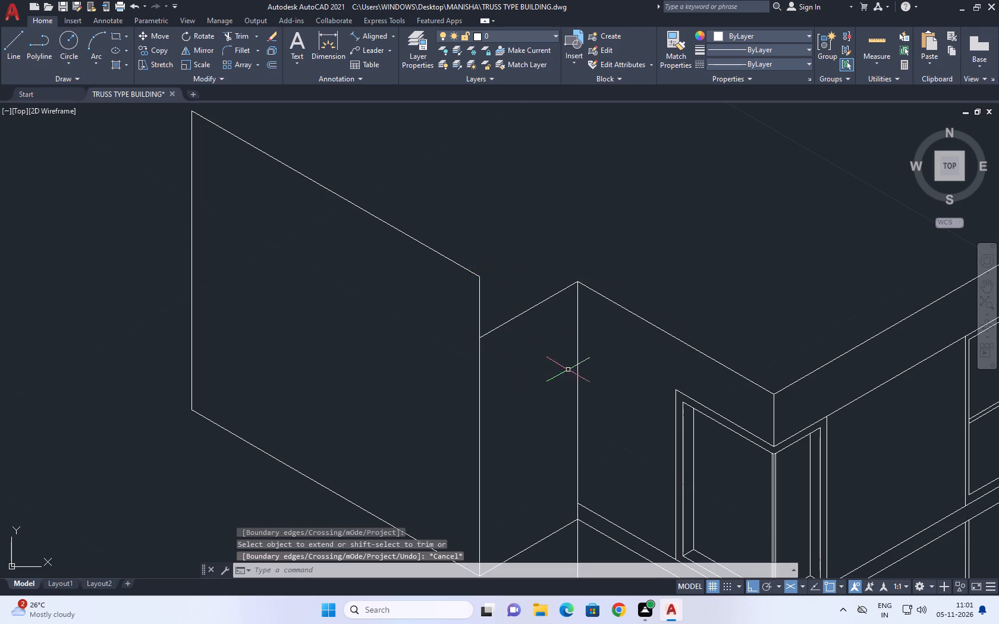
Draw a sloping line from the upper corner window's outer top corner to just past the building's left vertical edge.
{"action": "middle_click_drag", "start_coordinate": [556, 367], "coordinate": [500, 317]}
{"action": "left_click", "coordinate": [5, 49]}
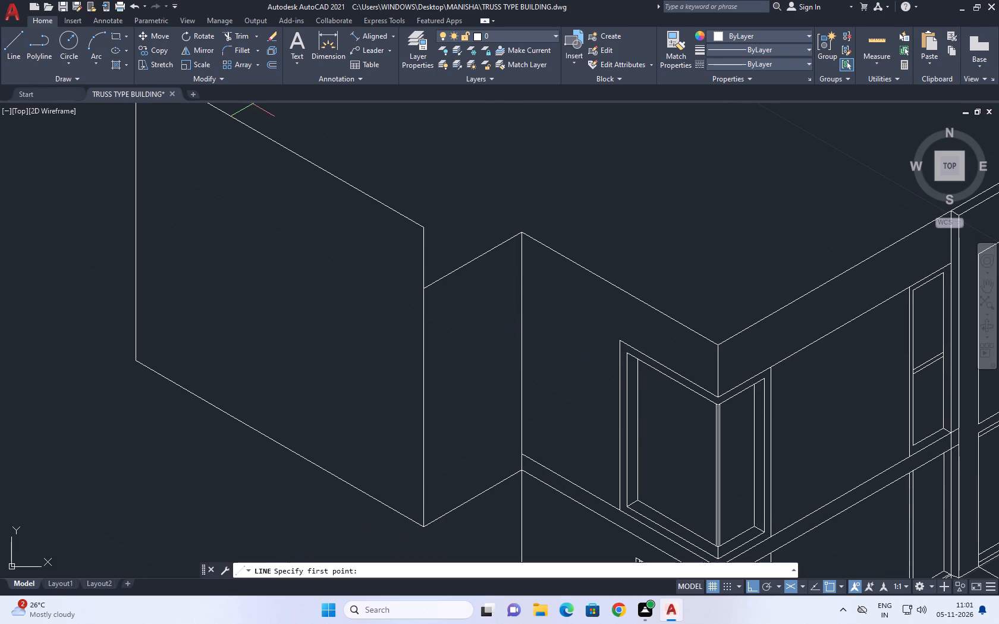
{"action": "scroll", "coordinate": [617, 340], "scroll_direction": "up", "scroll_amount": 1}
{"action": "left_click", "coordinate": [620, 341]}
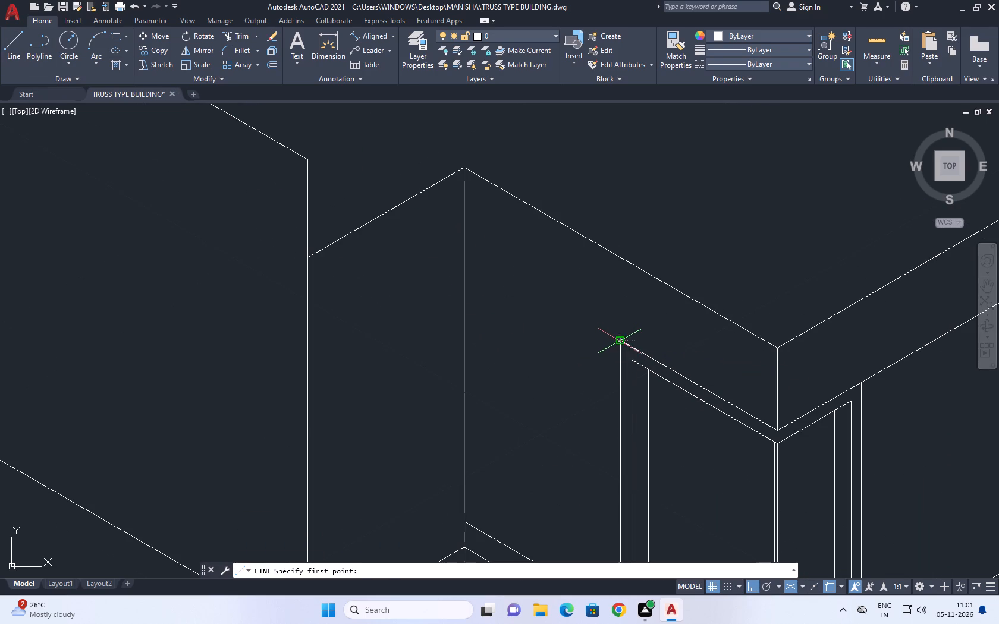
{"action": "left_click", "coordinate": [420, 243]}
{"action": "right_click", "coordinate": [428, 227]}
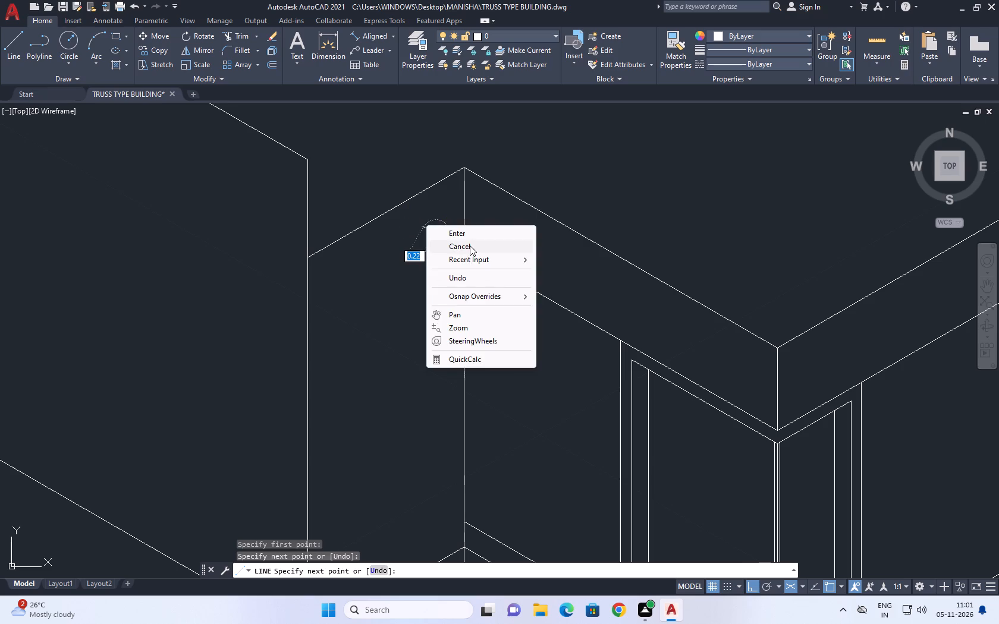
{"action": "left_click", "coordinate": [470, 245]}
Draw a line from that sloping line's crossing with the building's left edge, parallel to the top connecting line, past the block's nearer edge.
{"action": "right_click", "coordinate": [518, 230]}
{"action": "left_click", "coordinate": [569, 239]}
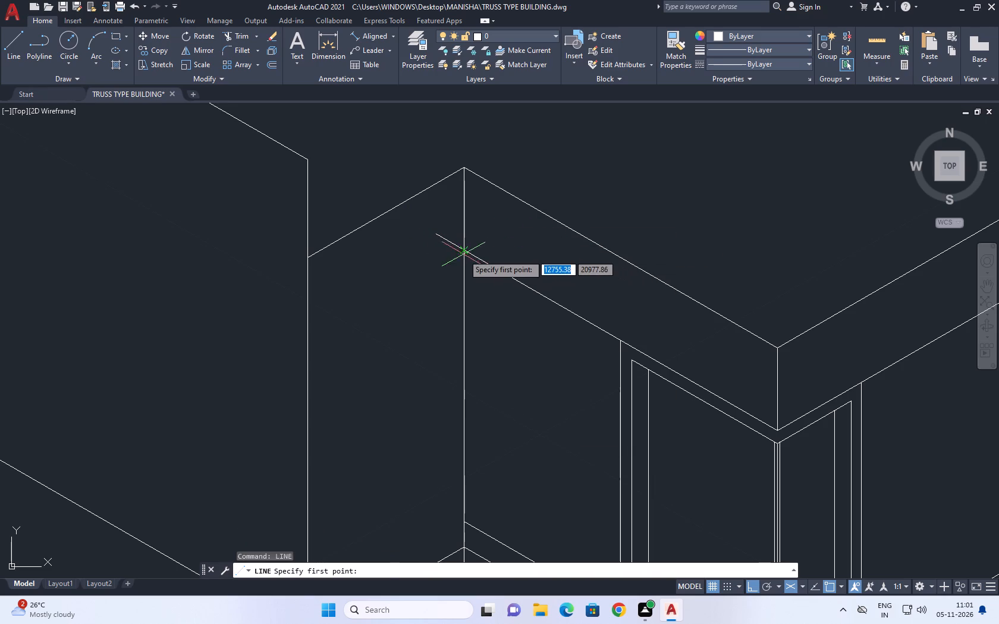
{"action": "left_click", "coordinate": [468, 251]}
{"action": "left_click", "coordinate": [221, 336]}
{"action": "right_click", "coordinate": [257, 318]}
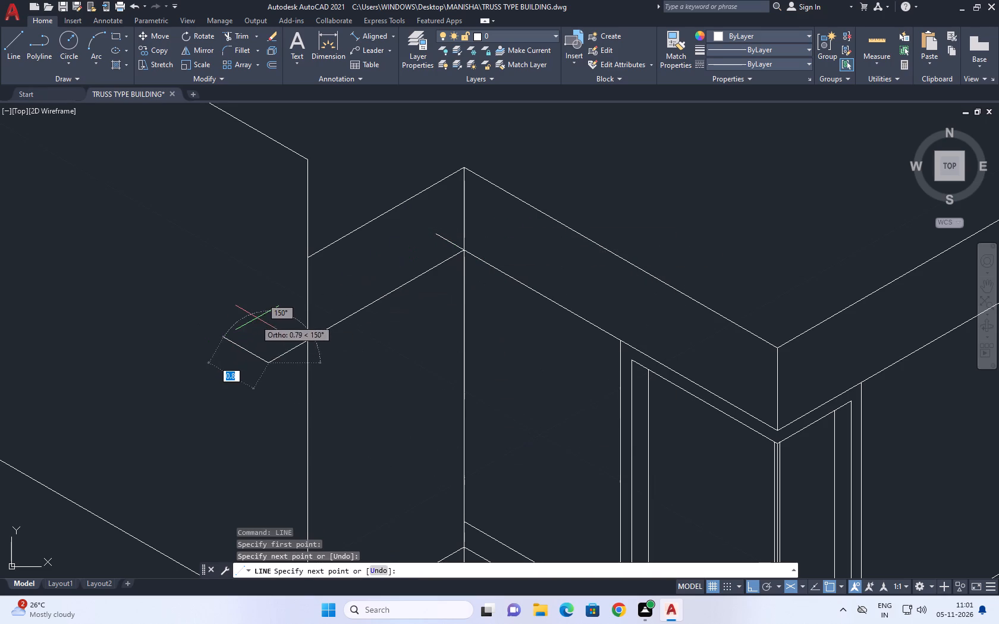
{"action": "left_click", "coordinate": [307, 330]}
{"action": "middle_click_drag", "start_coordinate": [284, 342], "coordinate": [456, 360]}
Draw a sloping line across the projecting block's face from the lower connecting line's crossing at its nearer edge to past its far edge.
{"action": "right_click", "coordinate": [398, 315]}
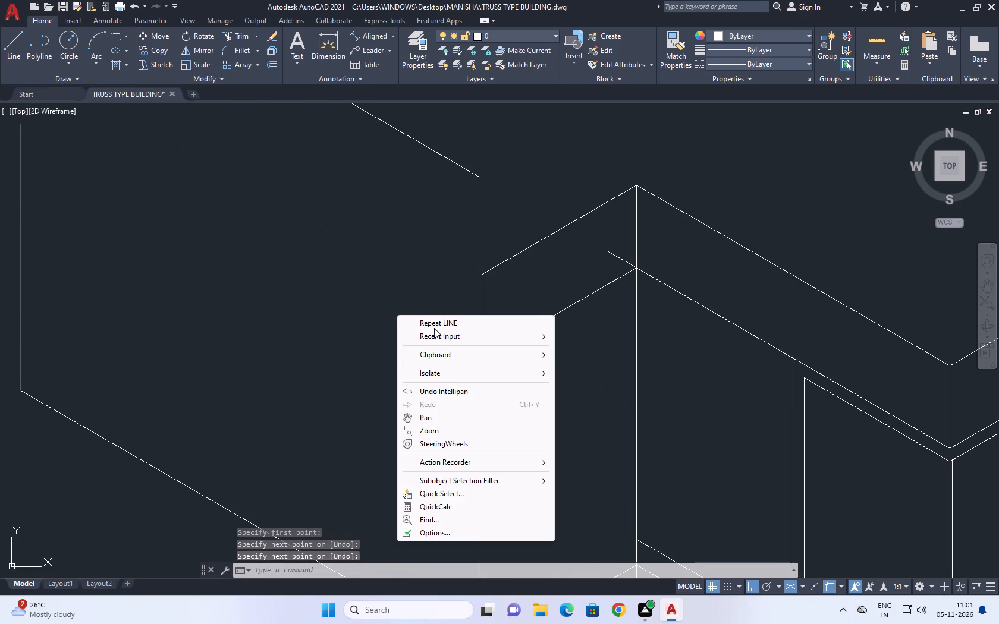
{"action": "left_click", "coordinate": [435, 328]}
{"action": "left_click", "coordinate": [479, 358]}
{"action": "scroll", "coordinate": [395, 303], "scroll_direction": "down", "scroll_amount": 4}
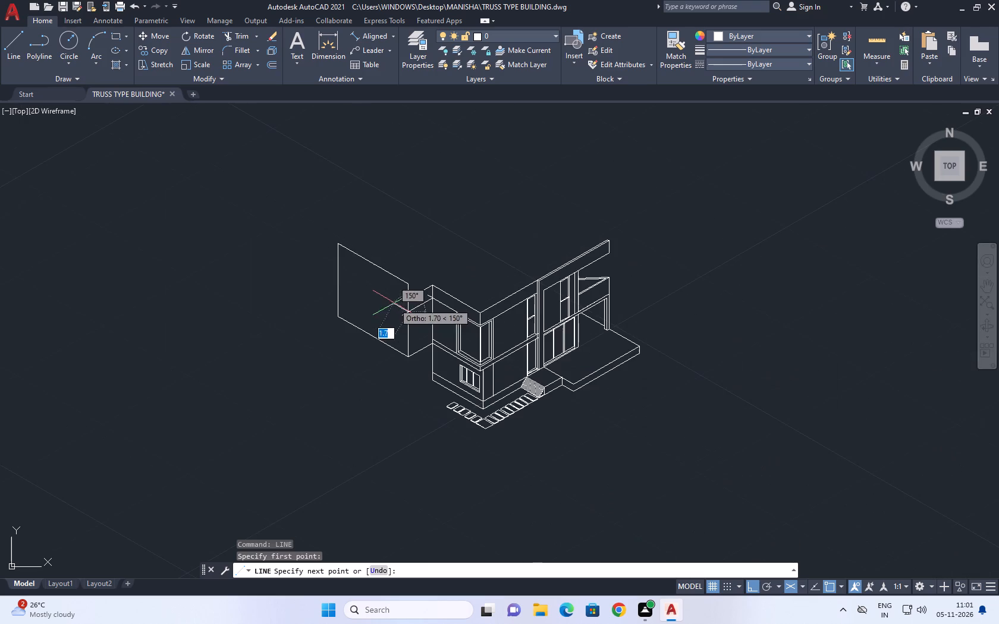
{"action": "left_click", "coordinate": [271, 254]}
{"action": "right_click", "coordinate": [287, 234]}
{"action": "left_click", "coordinate": [318, 254]}
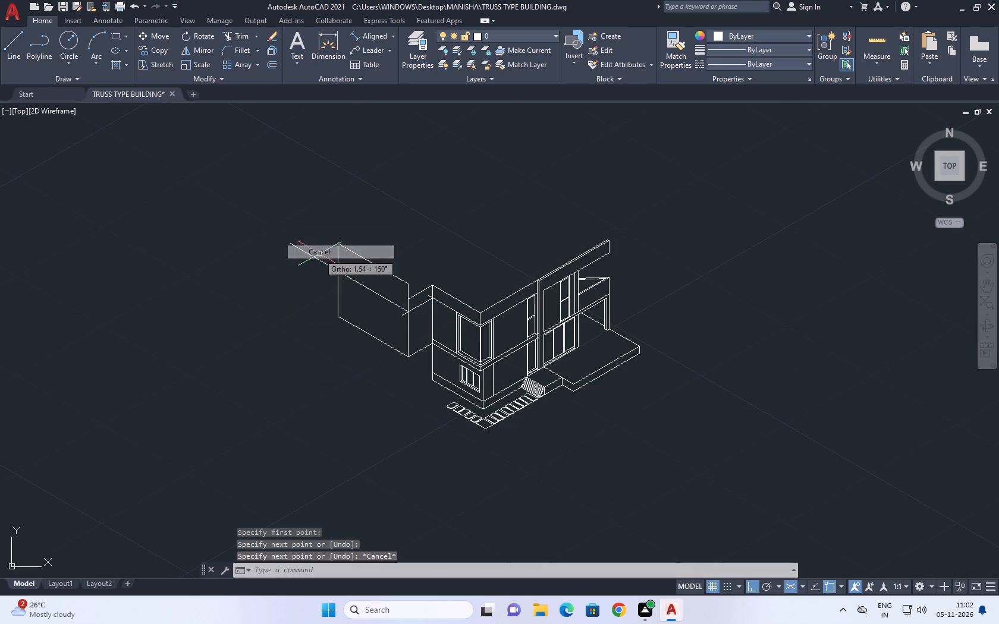
Trim the overhanging stubs of the new band lines at the building's left edge and at both vertical edges of the block.
{"action": "left_click", "coordinate": [244, 34]}
{"action": "scroll", "coordinate": [435, 305], "scroll_direction": "up", "scroll_amount": 3}
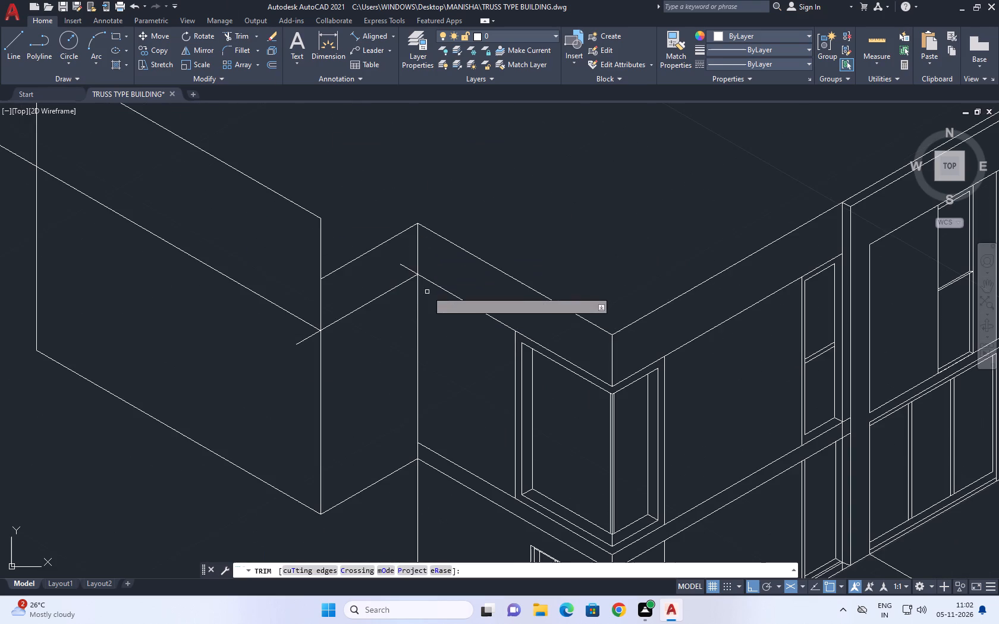
{"action": "left_click", "coordinate": [410, 266]}
{"action": "left_click", "coordinate": [405, 272]}
{"action": "left_click", "coordinate": [306, 339]}
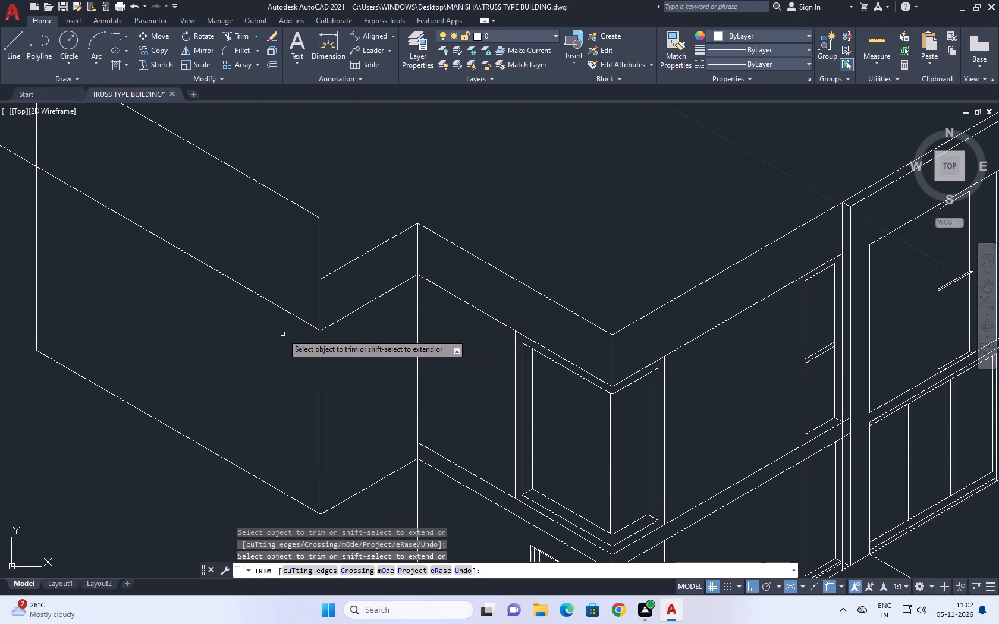
{"action": "middle_click_drag", "start_coordinate": [275, 328], "coordinate": [429, 404]}
{"action": "left_click_drag", "start_coordinate": [155, 205], "coordinate": [155, 213]}
{"action": "left_click", "coordinate": [153, 233]}
{"action": "scroll", "coordinate": [230, 302], "scroll_direction": "down", "scroll_amount": 1}
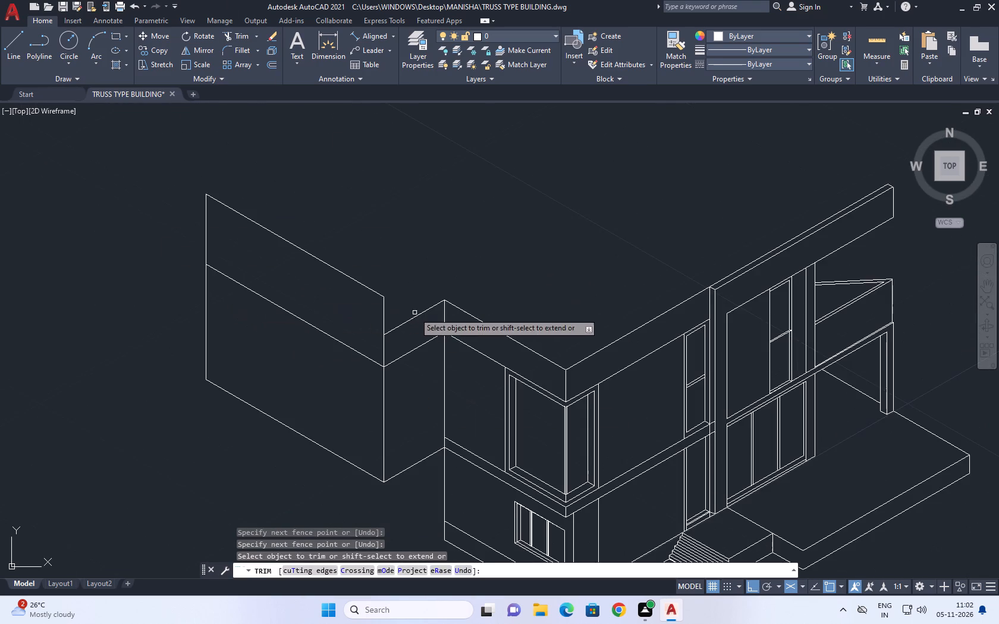
{"action": "scroll", "coordinate": [462, 315], "scroll_direction": "down", "scroll_amount": 1}
{"action": "middle_click_drag", "start_coordinate": [397, 289], "coordinate": [522, 359]}
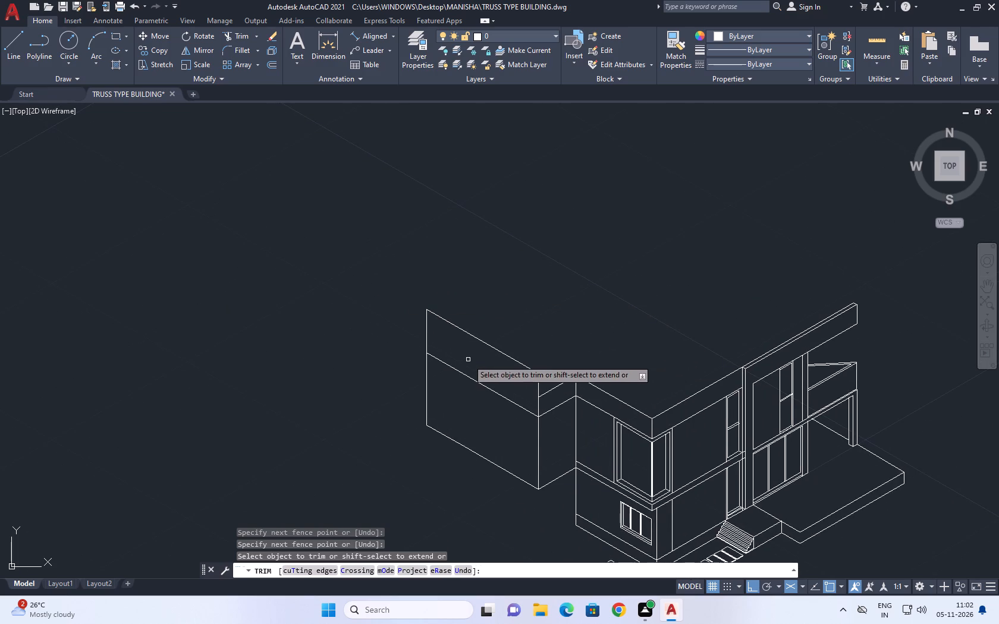
{"action": "middle_click_drag", "start_coordinate": [521, 403], "coordinate": [514, 346]}
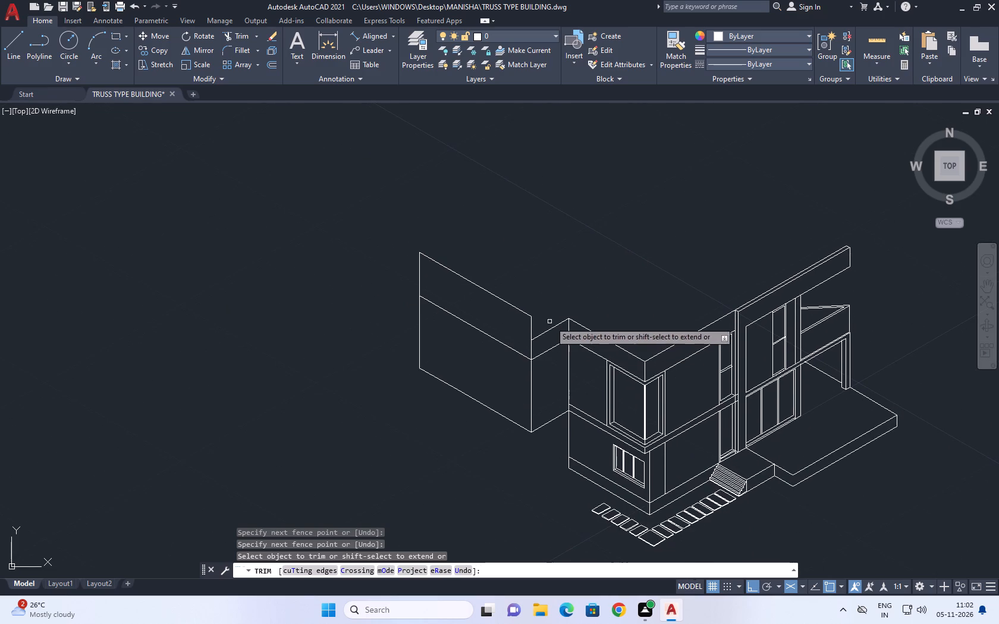
{"action": "middle_click_drag", "start_coordinate": [561, 313], "coordinate": [579, 288]}
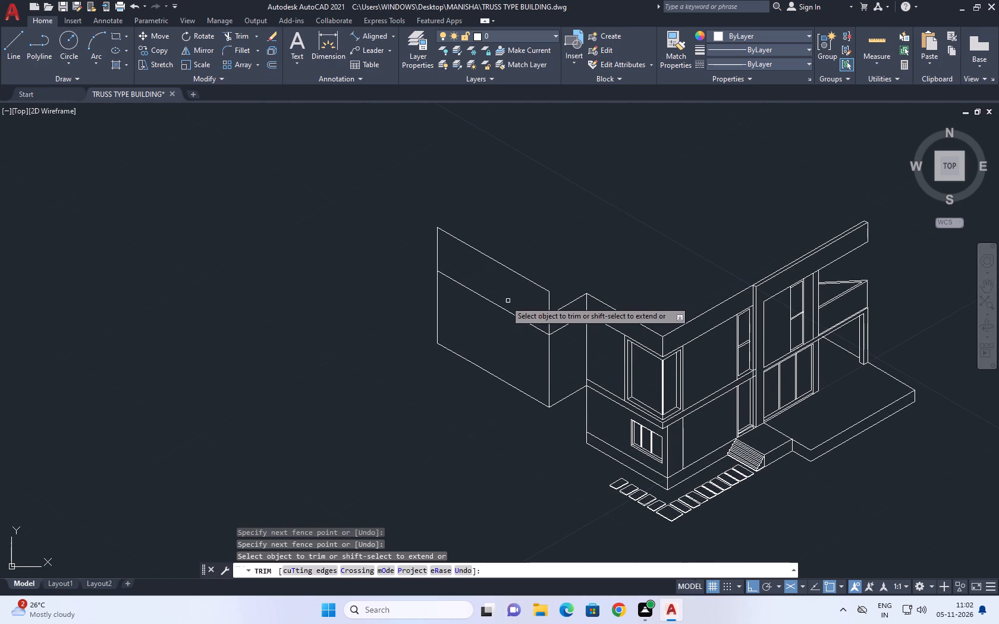
{"action": "middle_click_drag", "start_coordinate": [415, 349], "coordinate": [422, 379]}
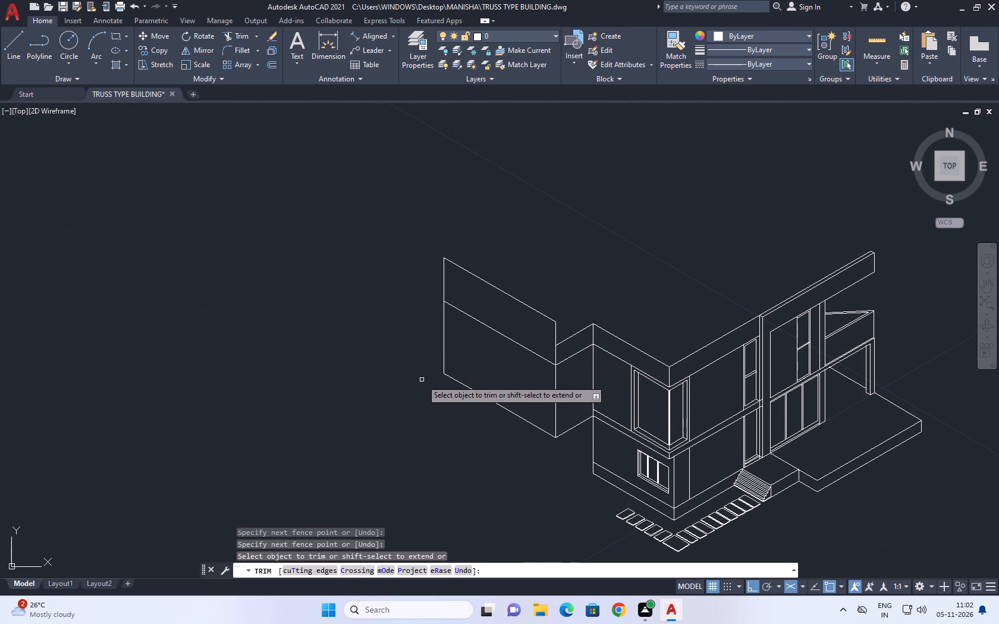
{"action": "right_click_drag", "start_coordinate": [652, 257], "coordinate": [649, 263]}
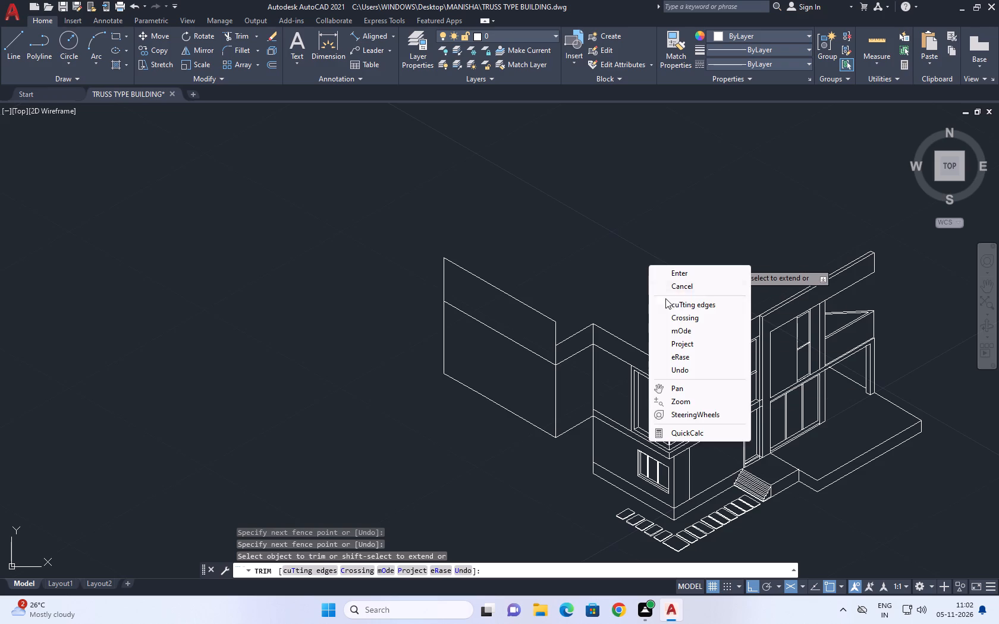
{"action": "left_click", "coordinate": [680, 280]}
Move the projecting block's top sloping line down so its end meets the top connecting line at the nearer vertical edge.
{"action": "middle_click_drag", "start_coordinate": [554, 317], "coordinate": [558, 334]}
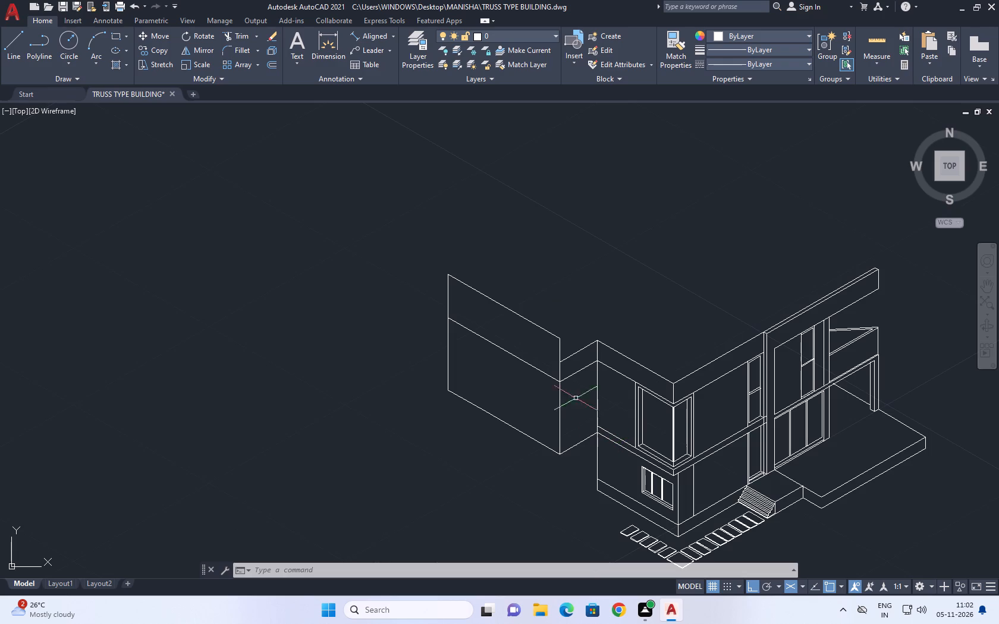
{"action": "left_click_drag", "start_coordinate": [550, 332], "coordinate": [534, 331]}
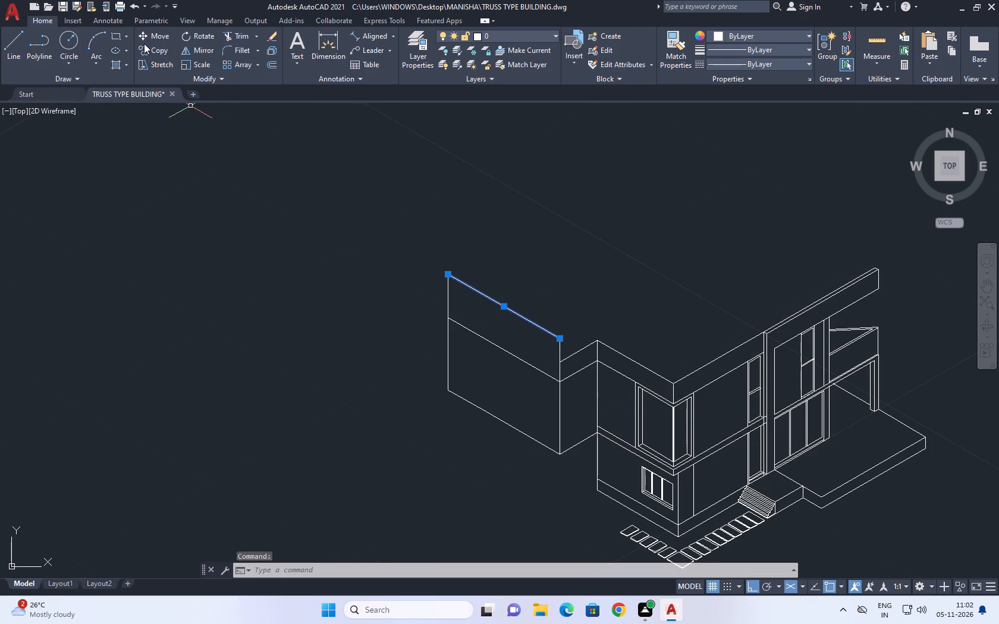
{"action": "left_click", "coordinate": [153, 34]}
{"action": "scroll", "coordinate": [575, 335], "scroll_direction": "up", "scroll_amount": 3}
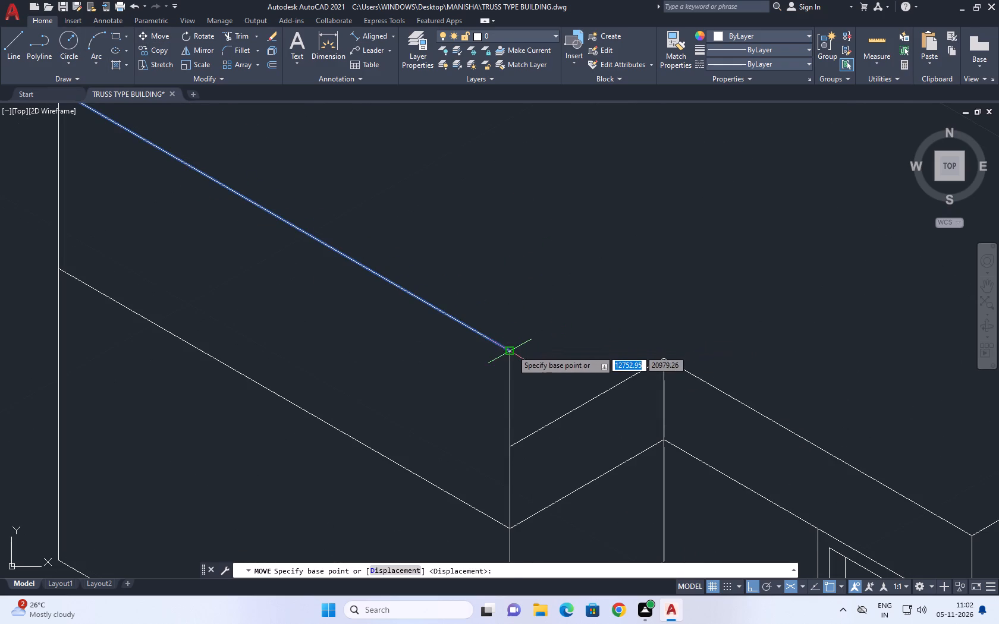
{"action": "left_click", "coordinate": [513, 352]}
{"action": "left_click", "coordinate": [506, 450]}
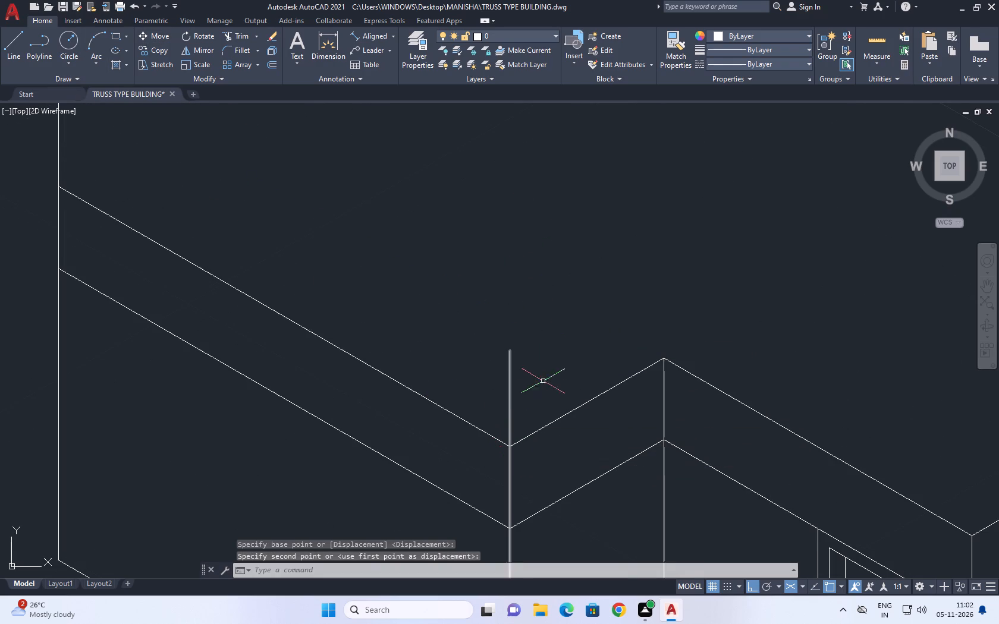
Trim both vertical edges of the projecting block where they stick up above the moved top line.
{"action": "scroll", "coordinate": [544, 377], "scroll_direction": "down", "scroll_amount": 3}
{"action": "left_click", "coordinate": [240, 35]}
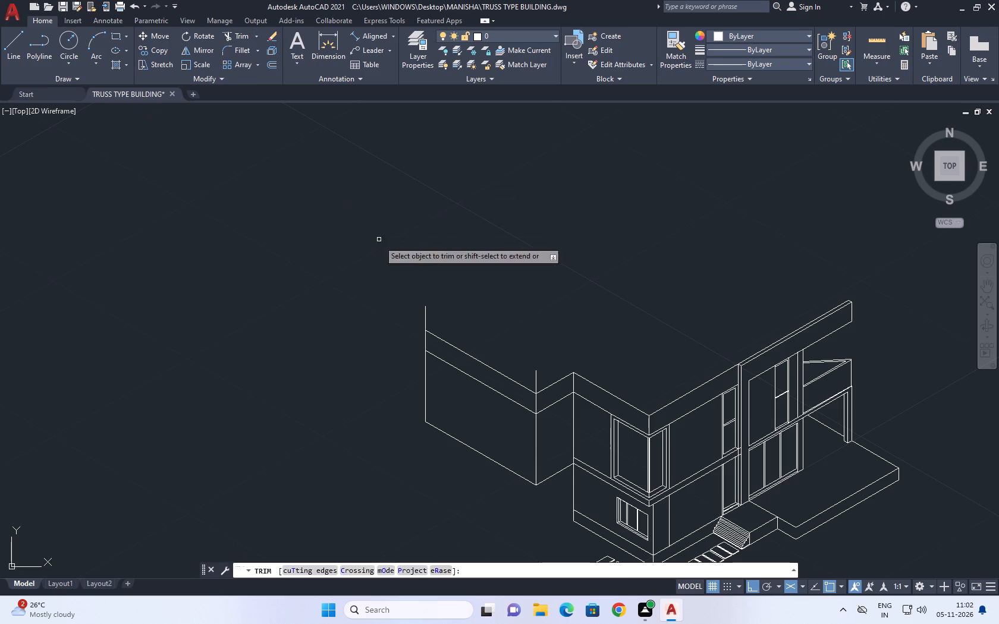
{"action": "left_click", "coordinate": [406, 314]}
{"action": "left_click", "coordinate": [541, 379]}
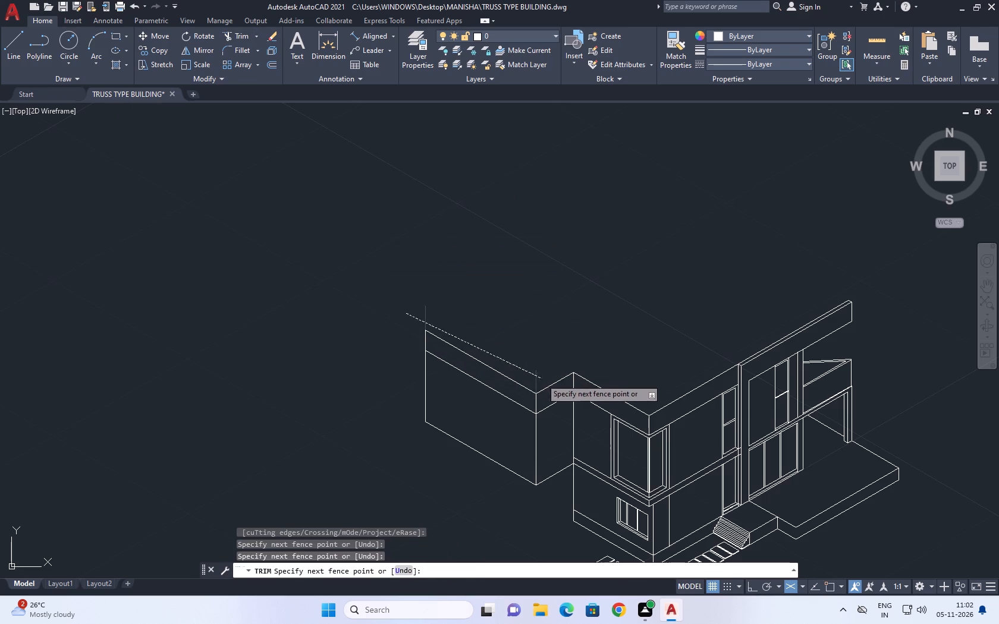
{"action": "middle_click_drag", "start_coordinate": [494, 331], "coordinate": [534, 281]}
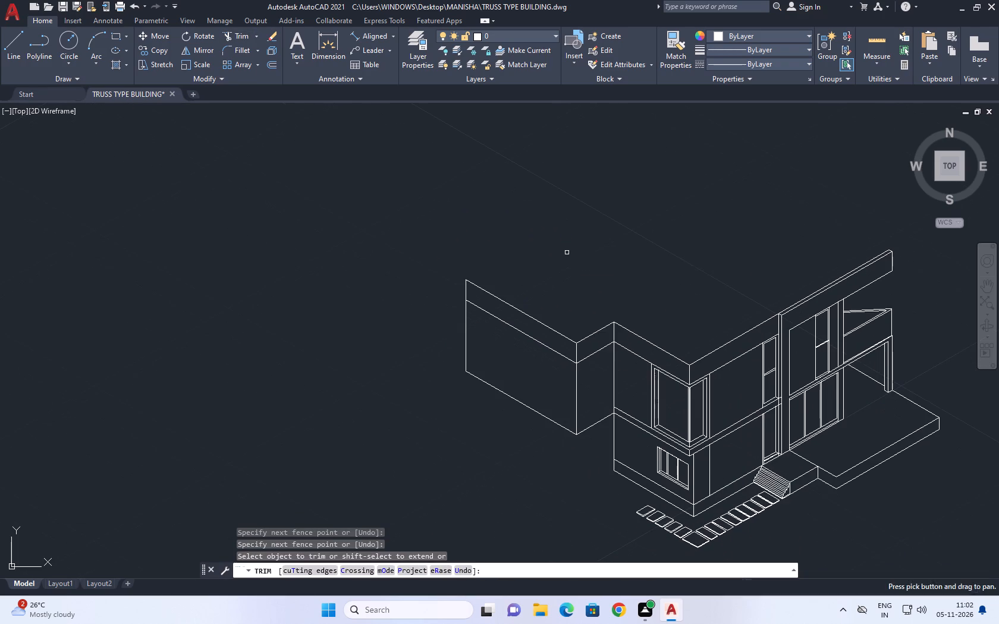
{"action": "right_click", "coordinate": [568, 248]}
{"action": "left_click", "coordinate": [598, 272]}
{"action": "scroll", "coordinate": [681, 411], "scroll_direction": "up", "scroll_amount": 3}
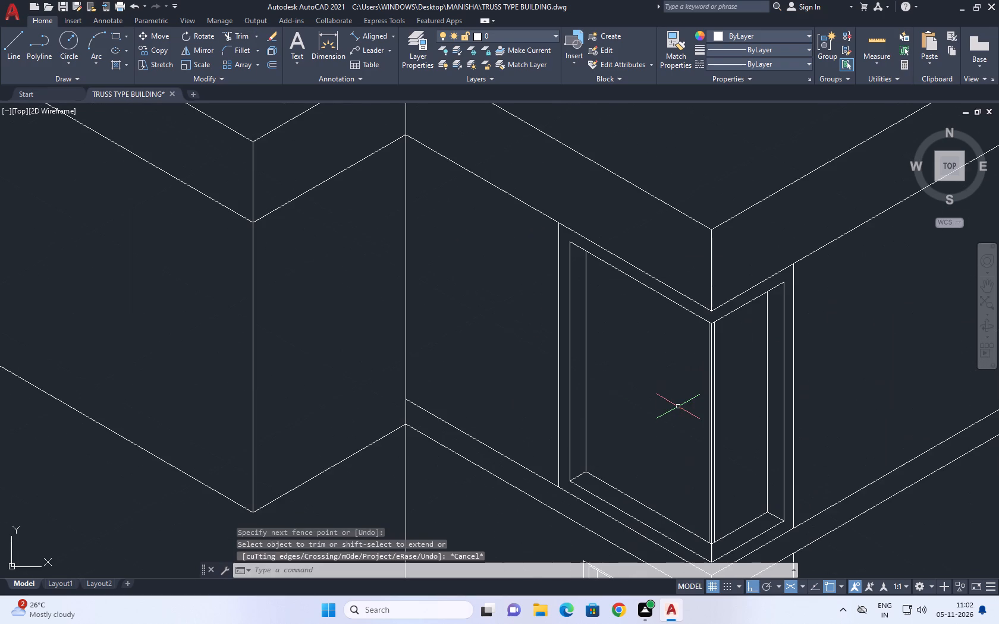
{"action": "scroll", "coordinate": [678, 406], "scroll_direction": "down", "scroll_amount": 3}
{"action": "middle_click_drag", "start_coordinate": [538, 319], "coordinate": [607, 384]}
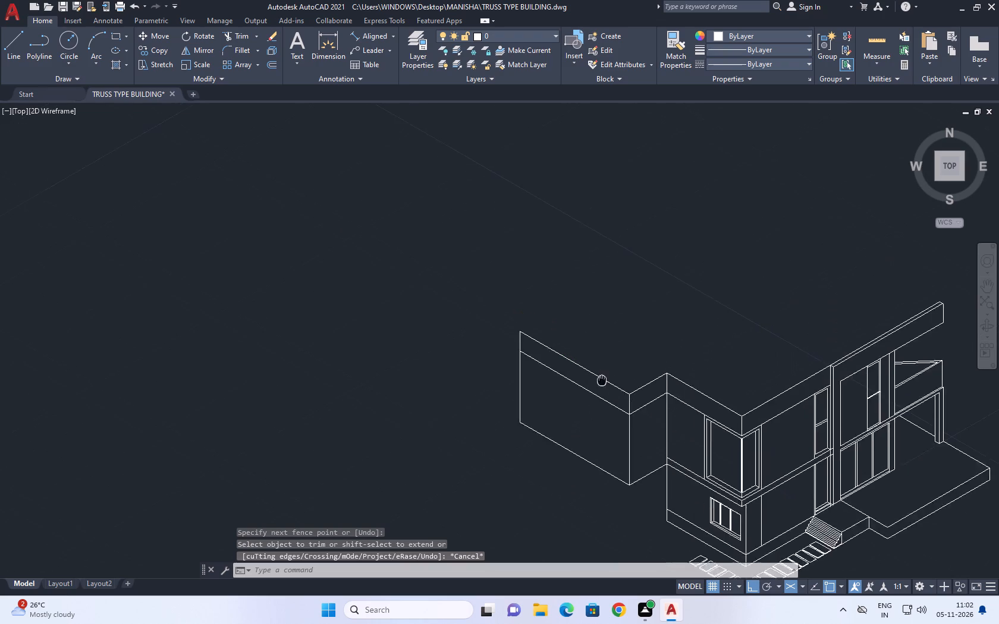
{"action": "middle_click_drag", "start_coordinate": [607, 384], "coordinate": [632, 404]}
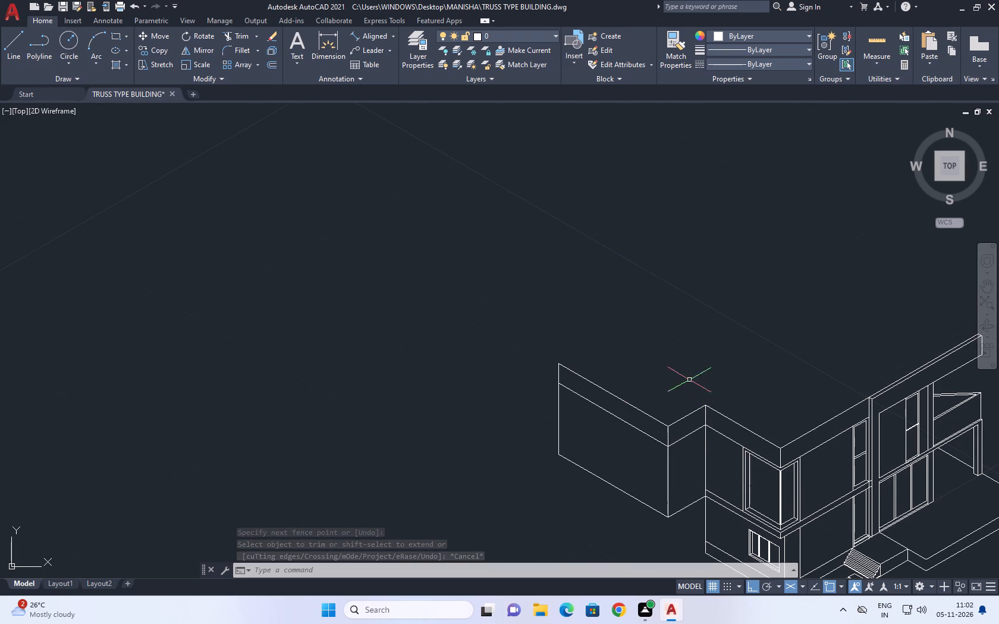
Copy the projecting block's two bottom edge lines up so they meet the floor band's upper line at the building's corner.
{"action": "middle_click_drag", "start_coordinate": [683, 437], "coordinate": [700, 361]}
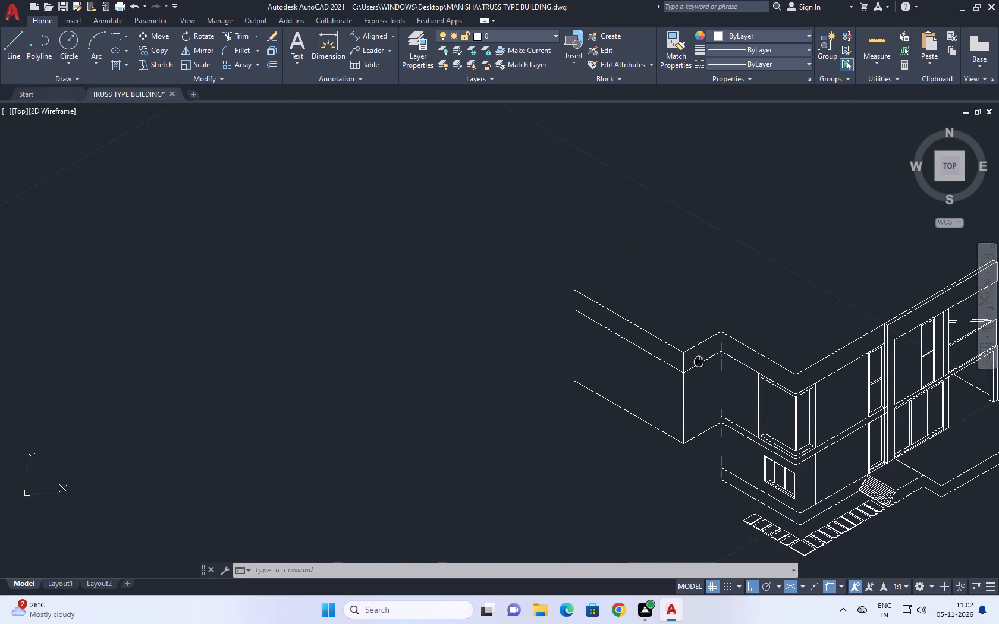
{"action": "middle_click_drag", "start_coordinate": [700, 361], "coordinate": [702, 358]}
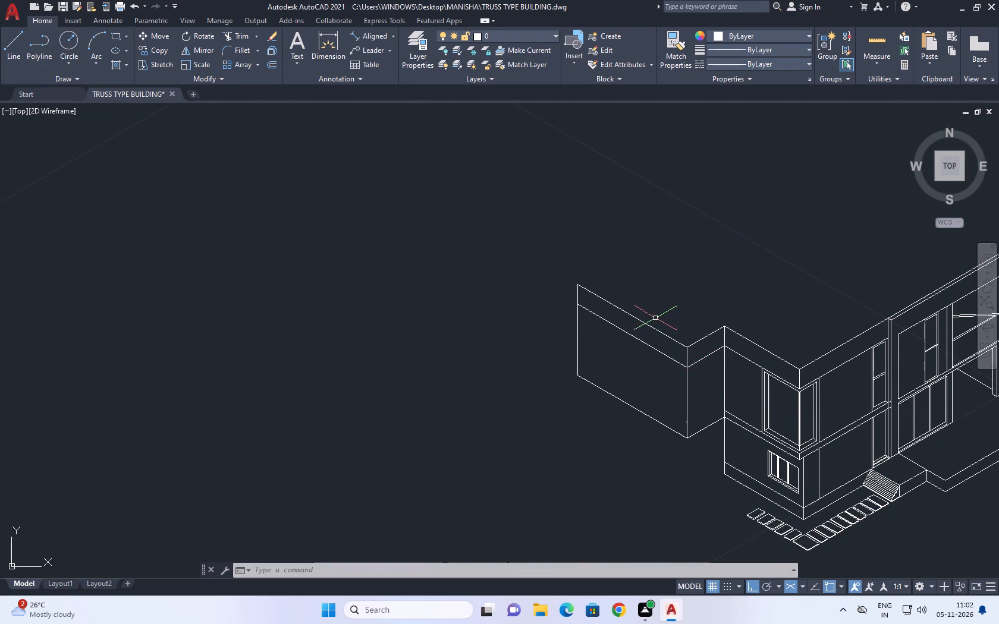
{"action": "left_click", "coordinate": [621, 395]}
{"action": "left_click", "coordinate": [600, 427]}
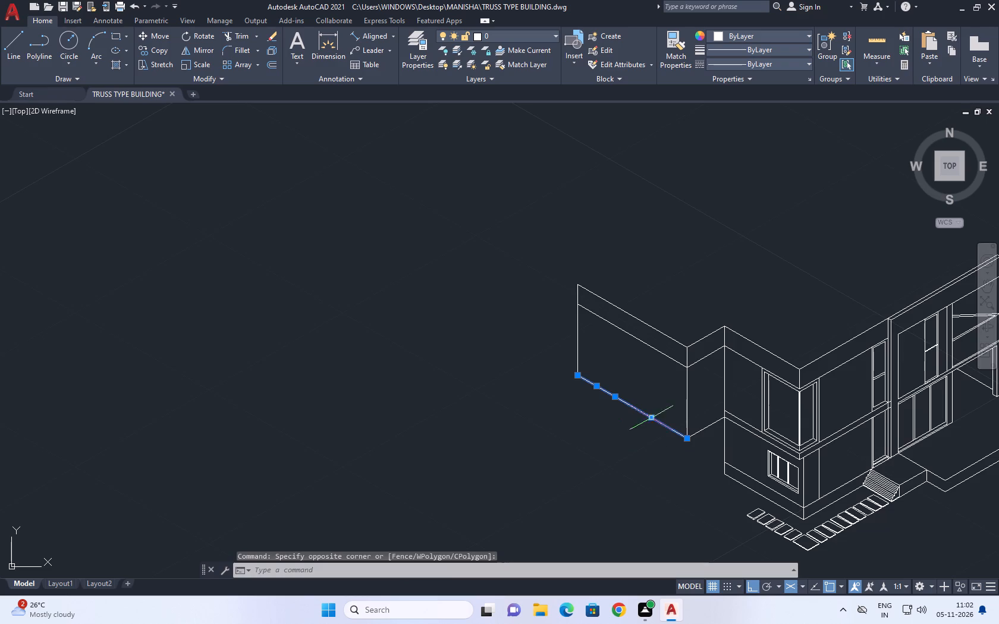
{"action": "scroll", "coordinate": [718, 426], "scroll_direction": "up", "scroll_amount": 2}
{"action": "left_click", "coordinate": [700, 437]}
{"action": "left_click_drag", "start_coordinate": [677, 393], "coordinate": [646, 379]}
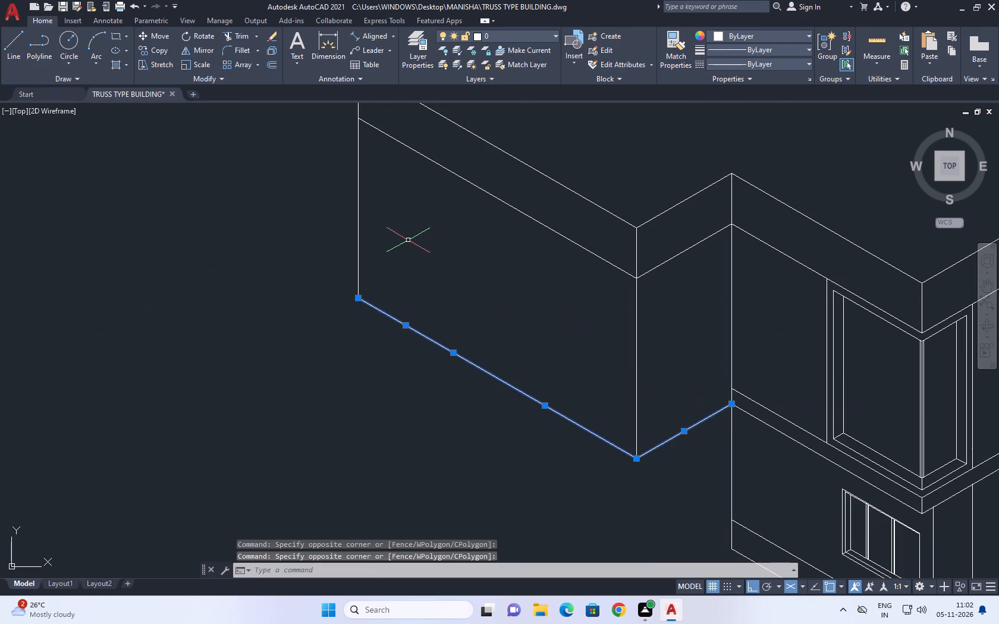
{"action": "middle_click_drag", "start_coordinate": [408, 241], "coordinate": [379, 295]}
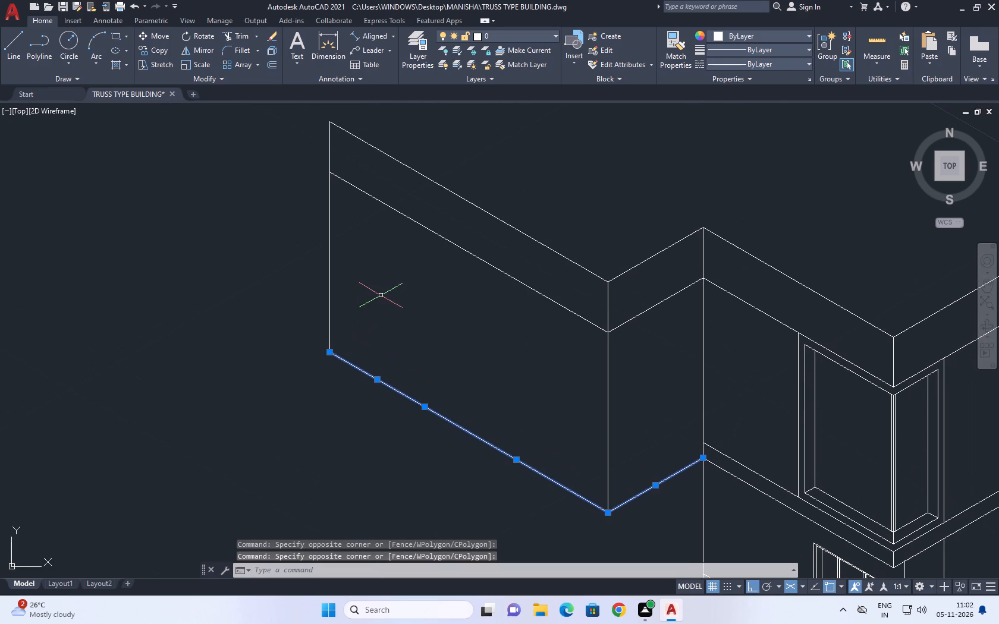
{"action": "middle_click_drag", "start_coordinate": [525, 315], "coordinate": [519, 315]}
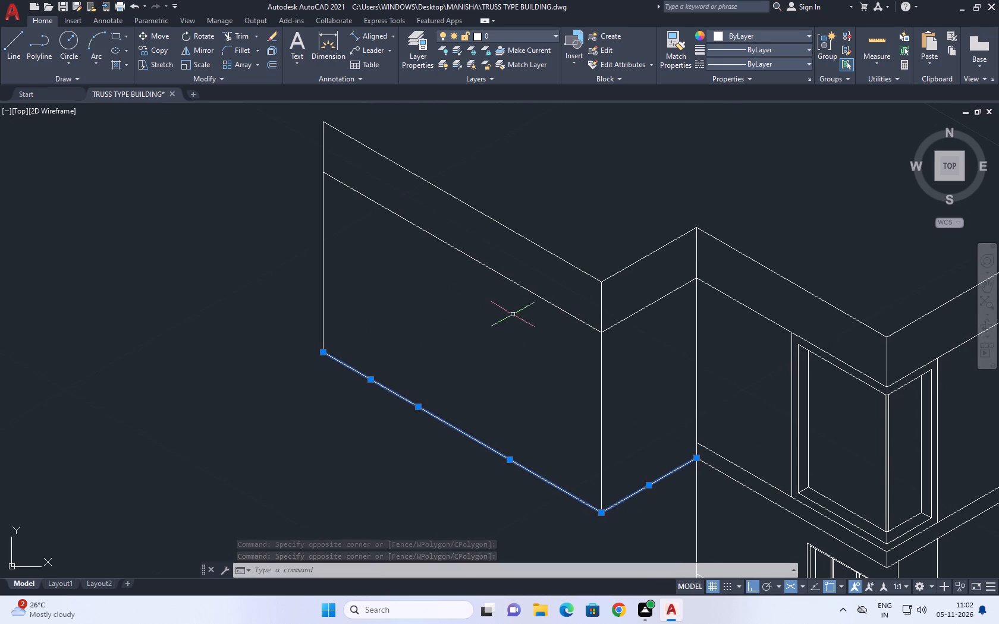
{"action": "left_click", "coordinate": [161, 47]}
{"action": "scroll", "coordinate": [707, 459], "scroll_direction": "up", "scroll_amount": 2}
{"action": "left_click", "coordinate": [675, 457]}
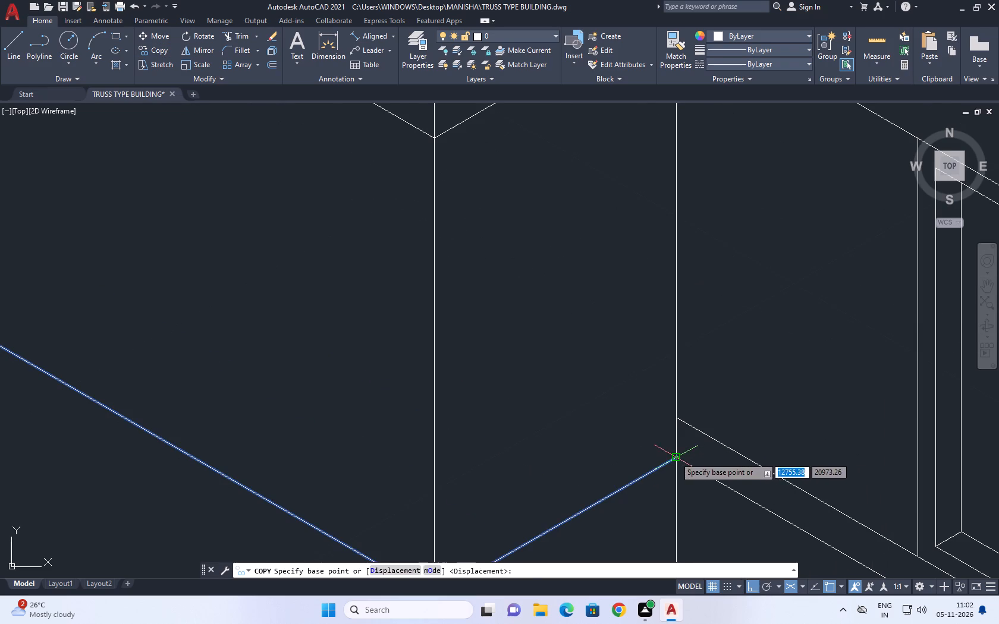
{"action": "left_click", "coordinate": [677, 418]}
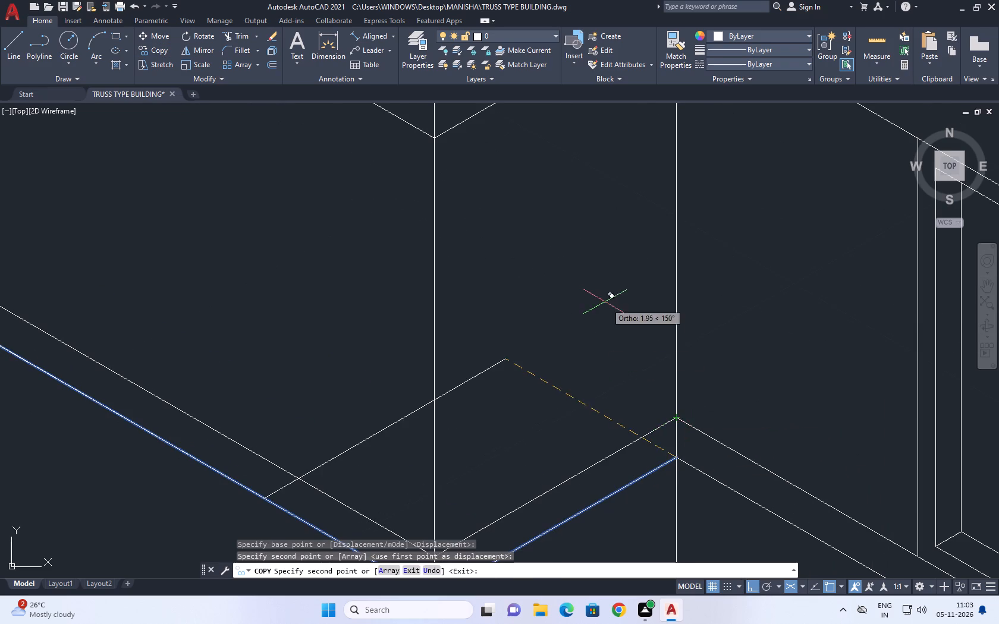
{"action": "right_click", "coordinate": [605, 302]}
{"action": "left_click", "coordinate": [653, 319]}
Erase the two lower parapet band lines on the projecting block's front face and connecting side.
{"action": "scroll", "coordinate": [657, 376], "scroll_direction": "down", "scroll_amount": 4}
{"action": "scroll", "coordinate": [655, 346], "scroll_direction": "up", "scroll_amount": 3}
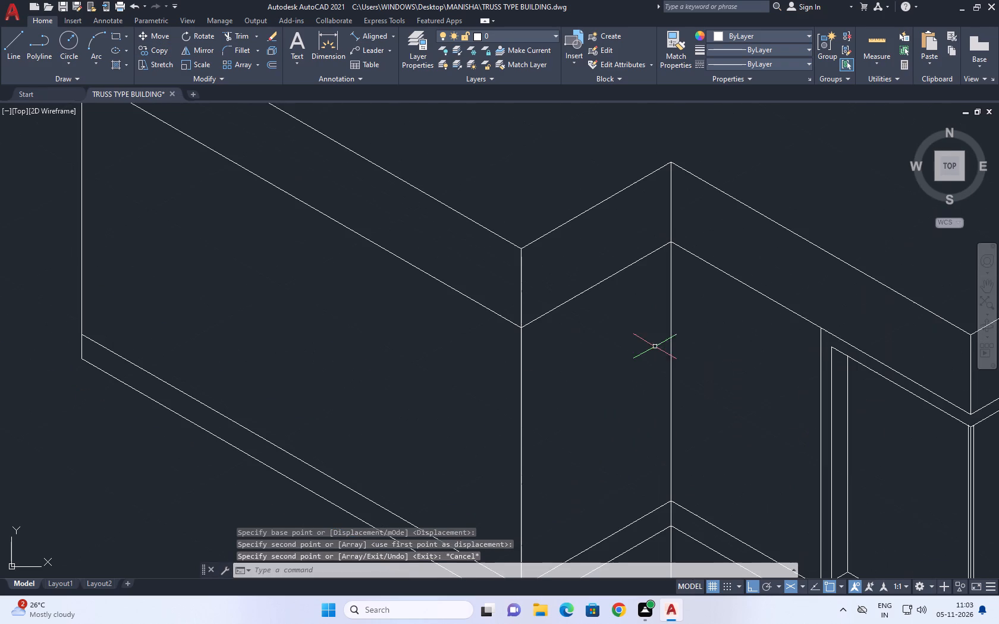
{"action": "left_click", "coordinate": [611, 339]}
{"action": "left_click", "coordinate": [579, 279]}
{"action": "left_click", "coordinate": [491, 322]}
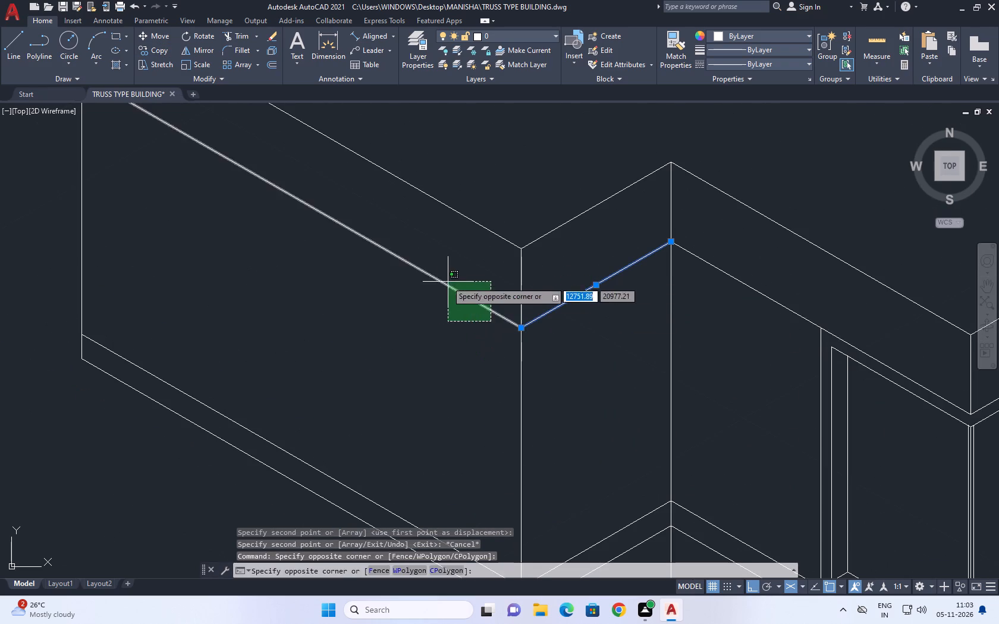
{"action": "left_click", "coordinate": [433, 280]}
{"action": "right_click", "coordinate": [445, 275]}
{"action": "left_click", "coordinate": [496, 349]}
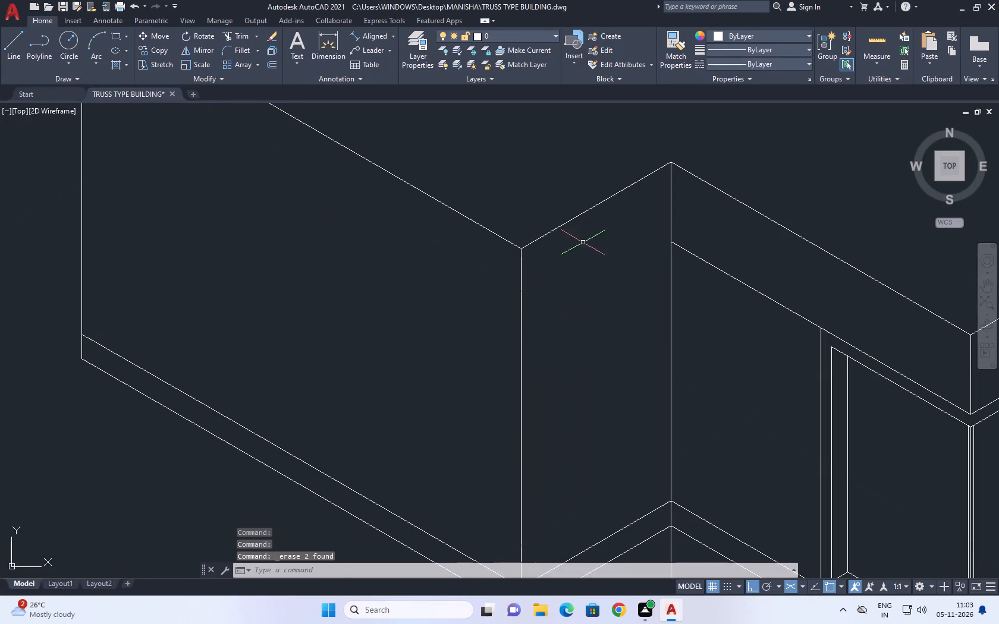
Copy the projecting block's two top edge lines straight down by 0.40.
{"action": "left_click_drag", "start_coordinate": [583, 242], "coordinate": [573, 227]}
{"action": "left_click", "coordinate": [551, 194]}
{"action": "left_click_drag", "start_coordinate": [492, 209], "coordinate": [483, 212]}
{"action": "left_click", "coordinate": [460, 225]}
{"action": "scroll", "coordinate": [542, 266], "scroll_direction": "down", "scroll_amount": 2}
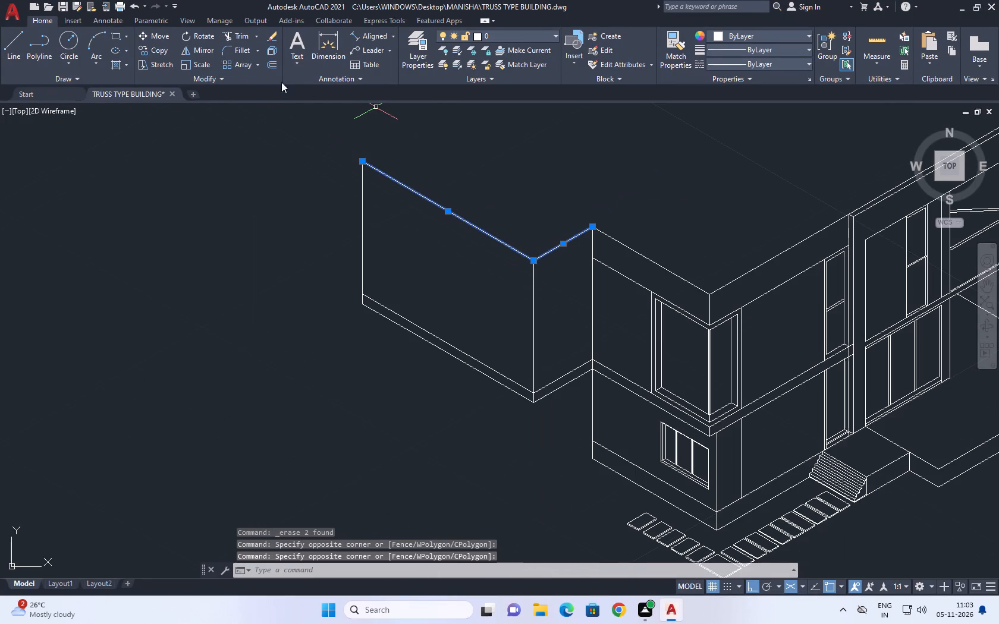
{"action": "left_click", "coordinate": [159, 50]}
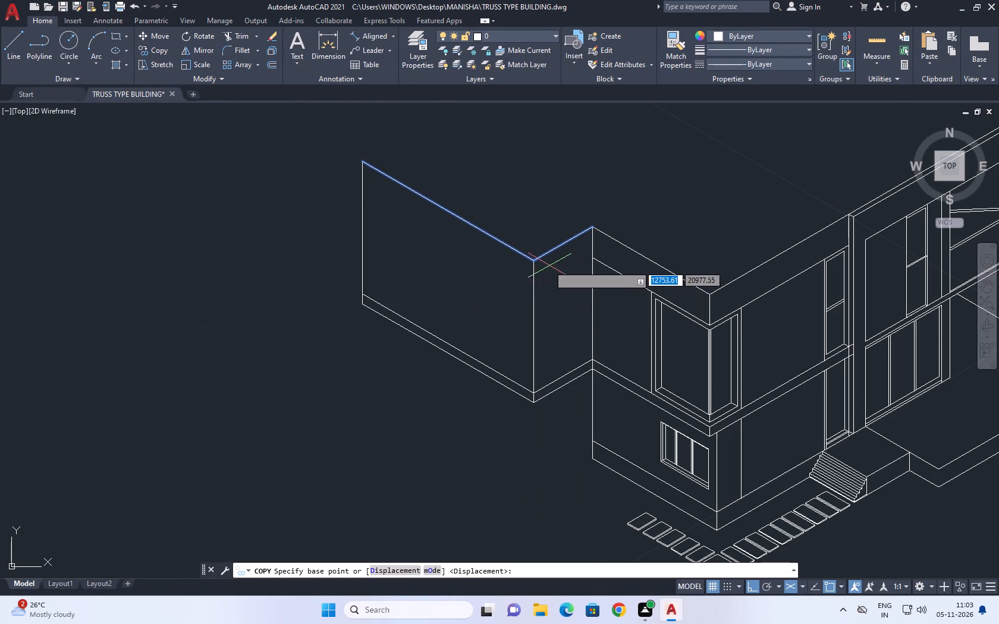
{"action": "scroll", "coordinate": [538, 260], "scroll_direction": "up", "scroll_amount": 1}
{"action": "left_click", "coordinate": [532, 261]}
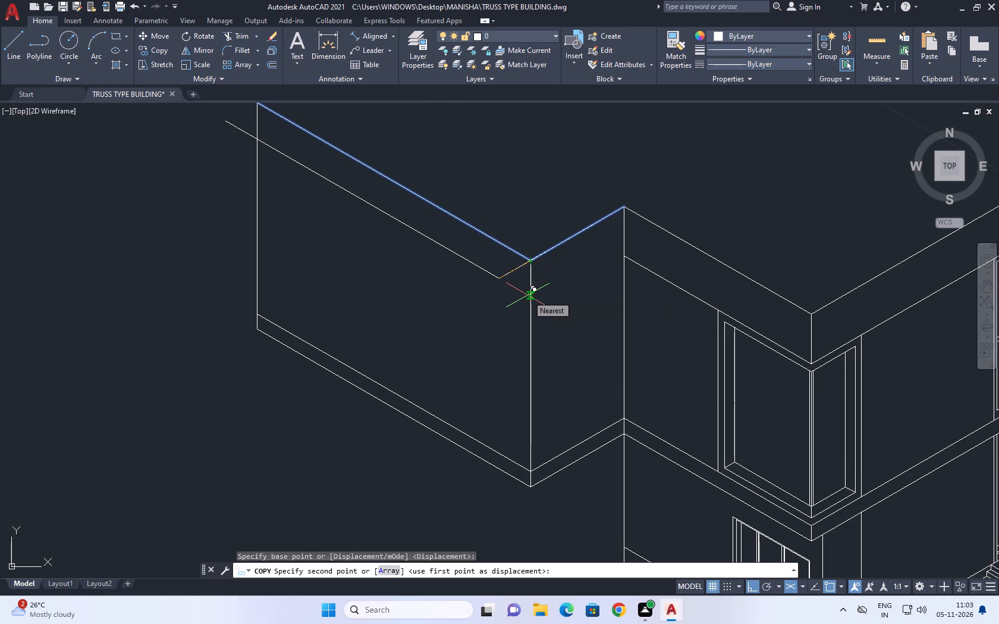
{"action": "key", "text": "F5"}
{"action": "type", "text": "0.40"}
{"action": "key", "text": "Return"}
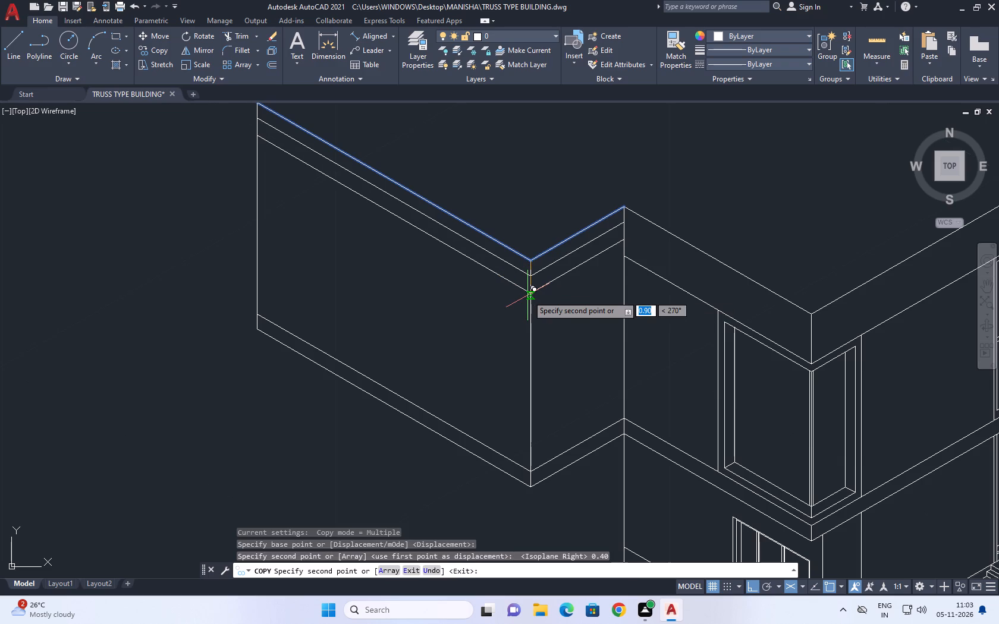
{"action": "right_click", "coordinate": [459, 324]}
{"action": "left_click", "coordinate": [511, 343]}
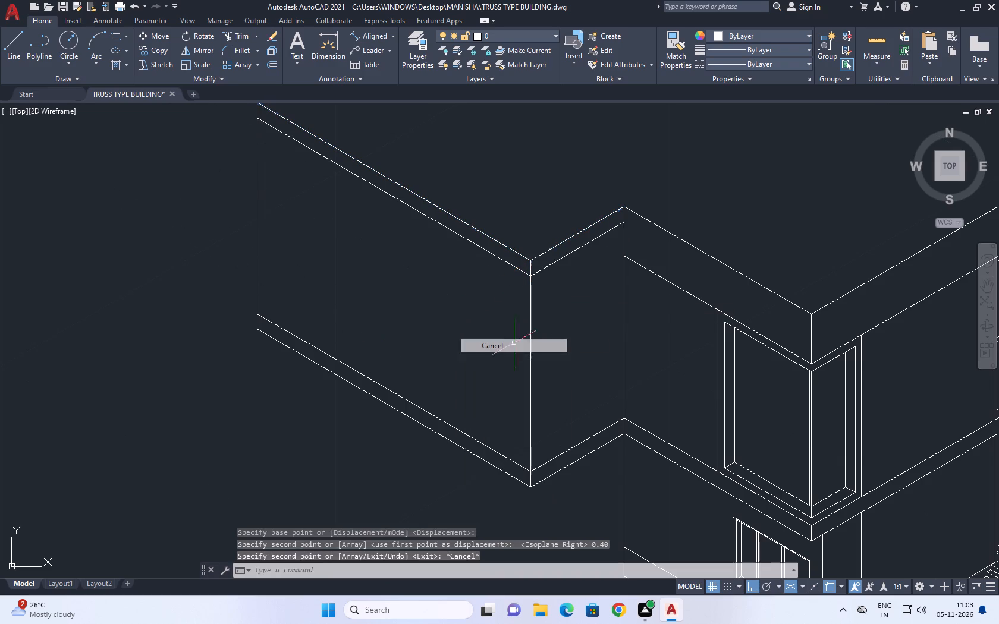
Move the whole projecting block, with its edges and bands, about 0.9 along the 30° isometric axis toward the building.
{"action": "middle_click_drag", "start_coordinate": [648, 278], "coordinate": [634, 295]}
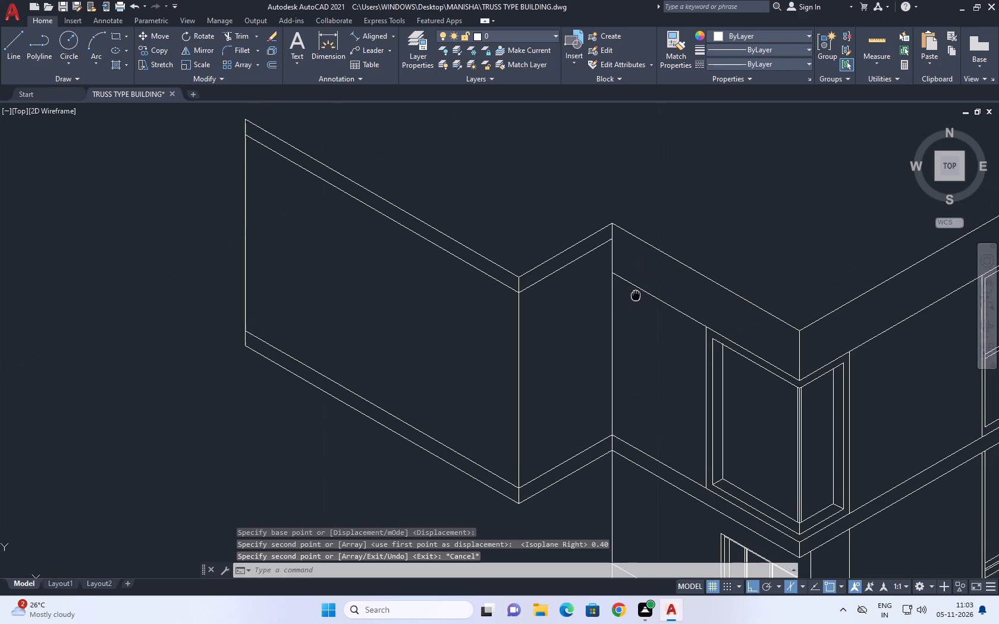
{"action": "middle_click_drag", "start_coordinate": [634, 295], "coordinate": [614, 309]}
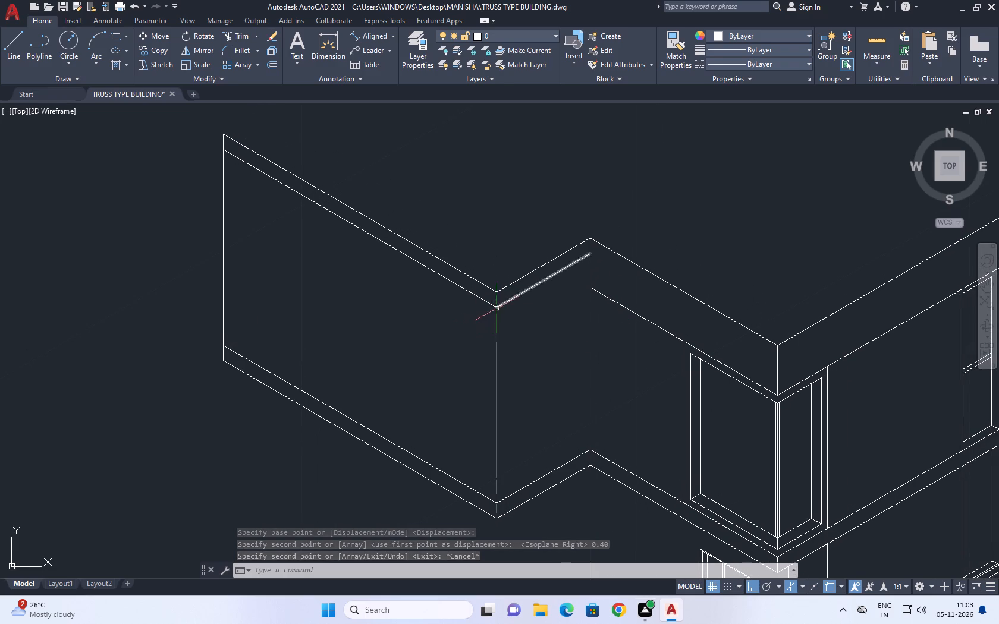
{"action": "middle_click_drag", "start_coordinate": [508, 326], "coordinate": [583, 279]}
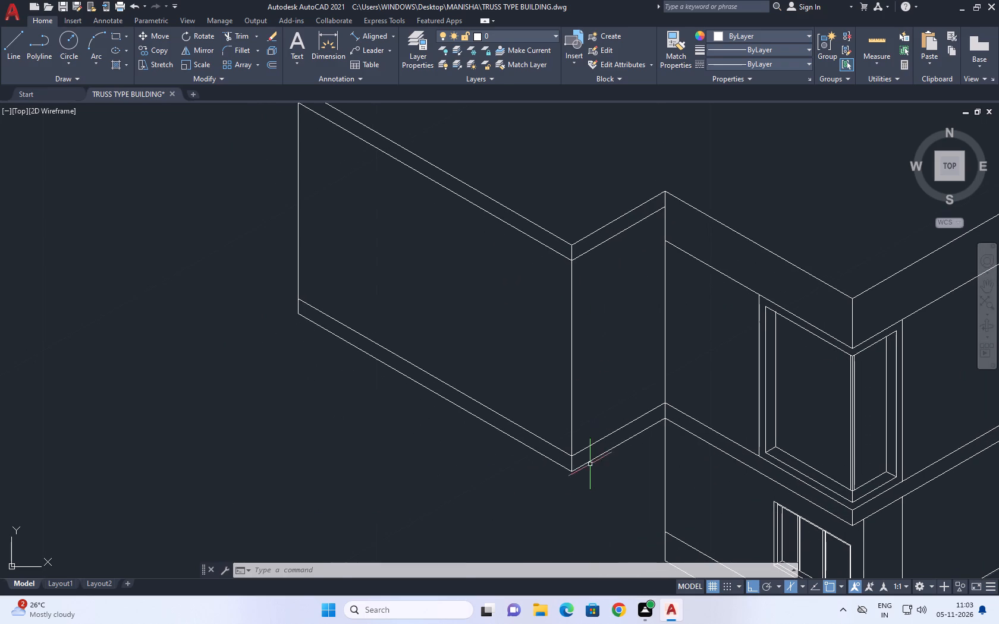
{"action": "left_click_drag", "start_coordinate": [577, 511], "coordinate": [565, 483]}
{"action": "left_click", "coordinate": [504, 196]}
{"action": "middle_click_drag", "start_coordinate": [478, 203], "coordinate": [579, 253]}
{"action": "left_click_drag", "start_coordinate": [535, 173], "coordinate": [526, 182]}
{"action": "left_click", "coordinate": [351, 522]}
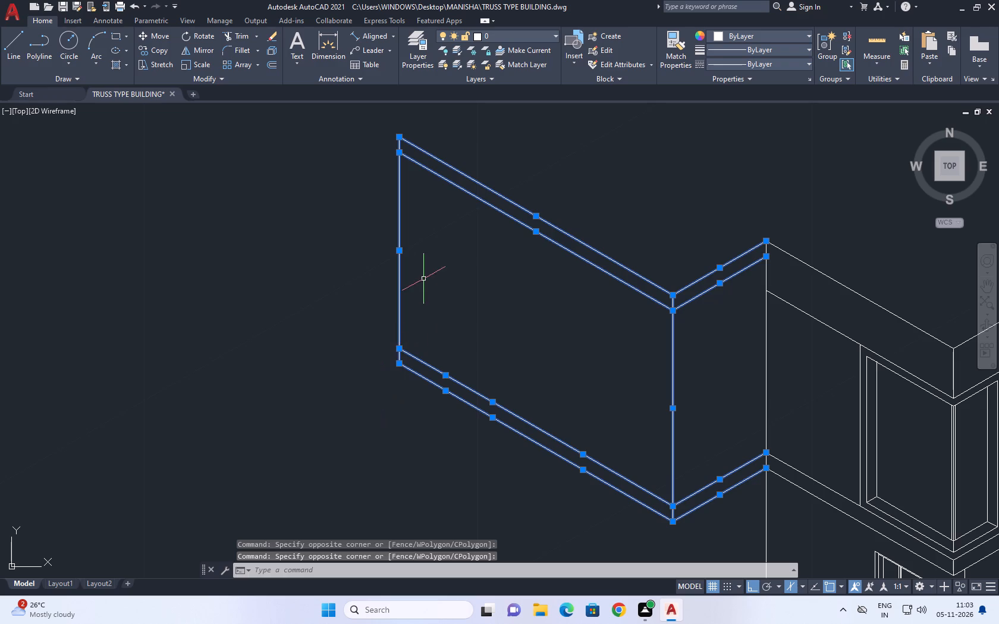
{"action": "middle_click_drag", "start_coordinate": [429, 139], "coordinate": [344, 208]}
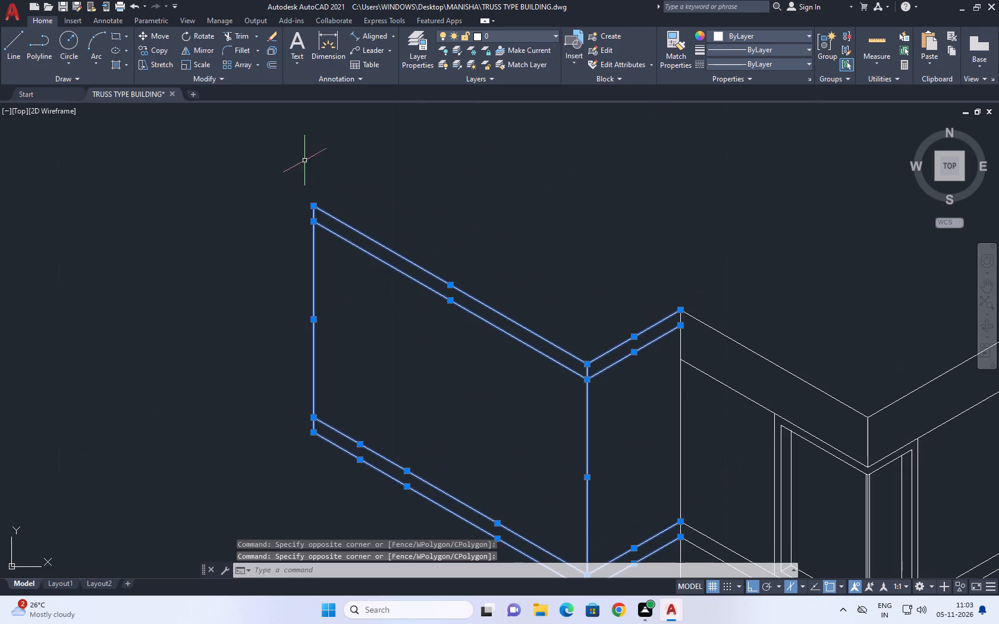
{"action": "left_click", "coordinate": [164, 37]}
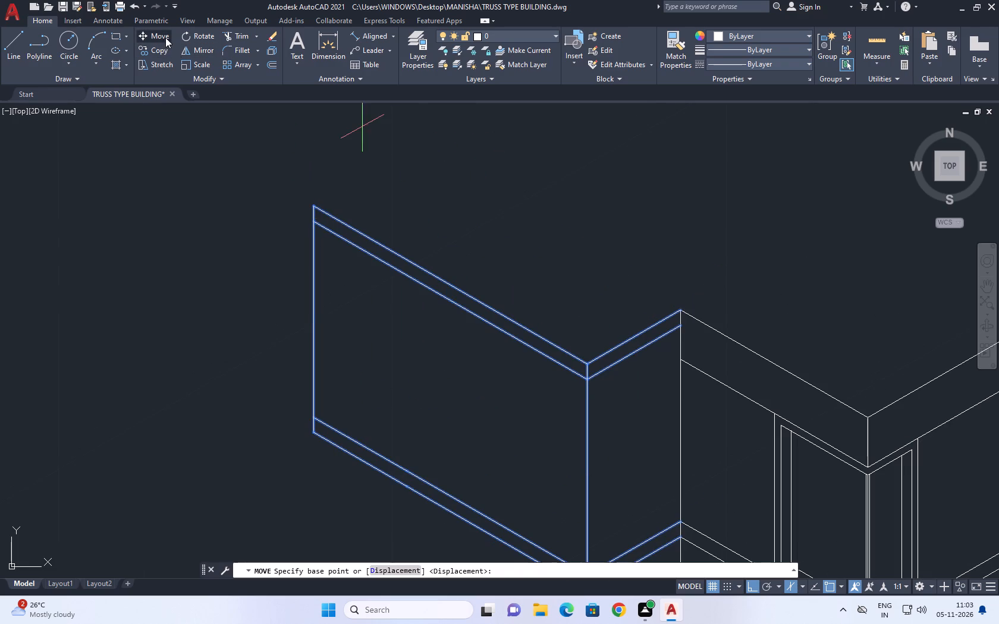
{"action": "middle_click_drag", "start_coordinate": [626, 207], "coordinate": [503, 205]}
{"action": "left_click", "coordinate": [615, 291]}
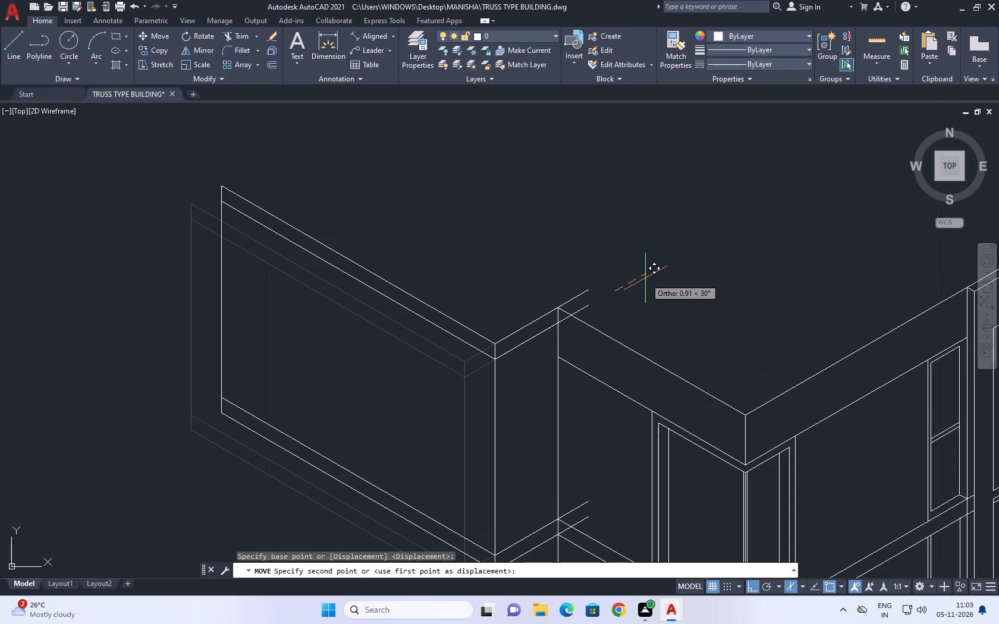
{"action": "left_click", "coordinate": [645, 278]}
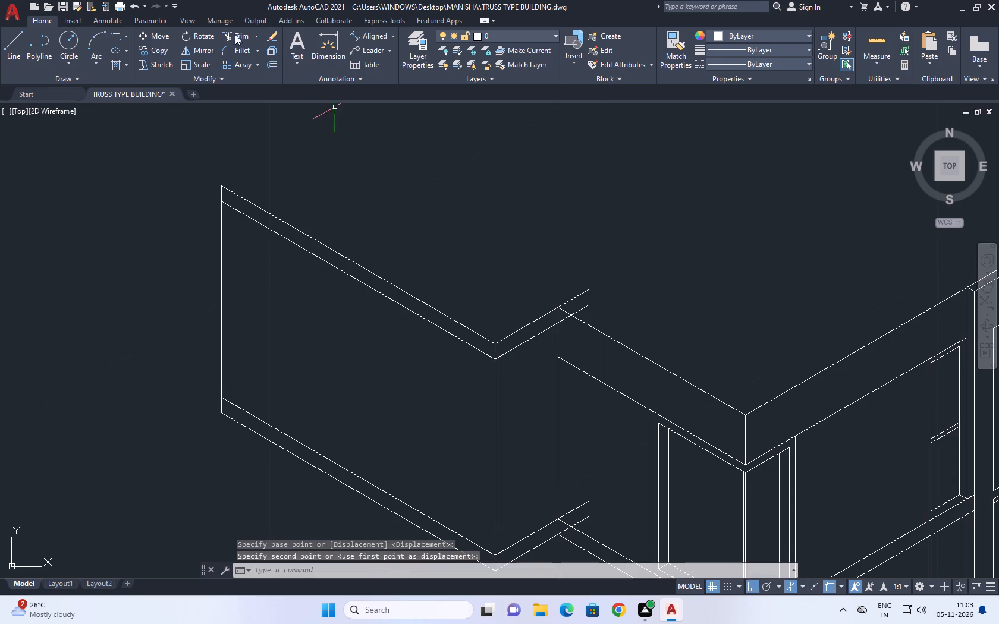
Trim the upper and lower band lines of the moved block where they overrun the building's corner edge.
{"action": "left_click", "coordinate": [246, 35]}
{"action": "left_click", "coordinate": [568, 285]}
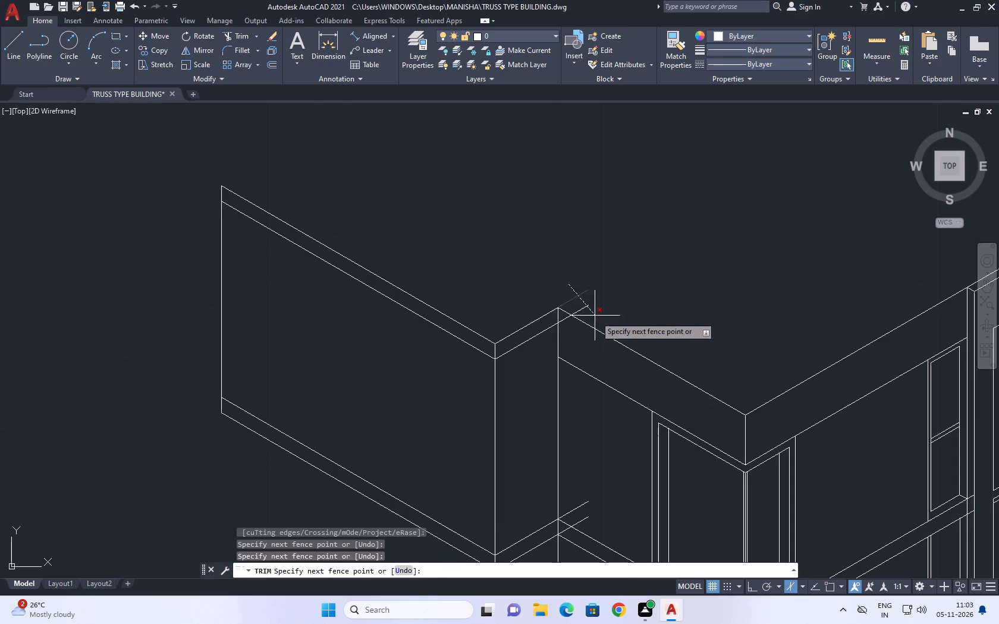
{"action": "left_click", "coordinate": [598, 318]}
{"action": "left_click", "coordinate": [564, 319]}
{"action": "middle_click_drag", "start_coordinate": [572, 337], "coordinate": [568, 228]}
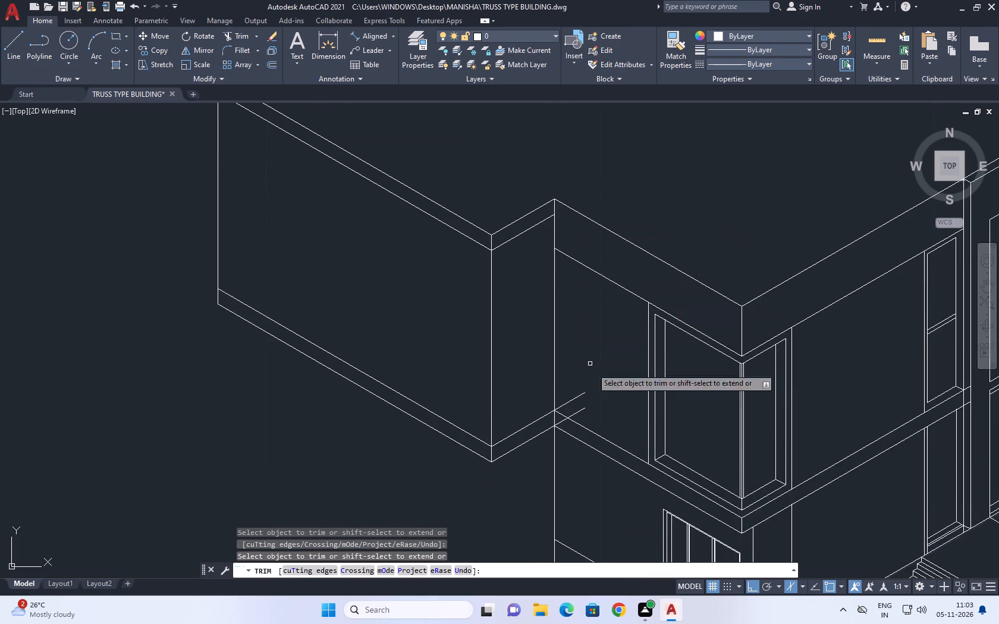
{"action": "scroll", "coordinate": [602, 408], "scroll_direction": "up", "scroll_amount": 2}
{"action": "left_click", "coordinate": [525, 370]}
{"action": "left_click", "coordinate": [560, 431]}
{"action": "left_click", "coordinate": [507, 448]}
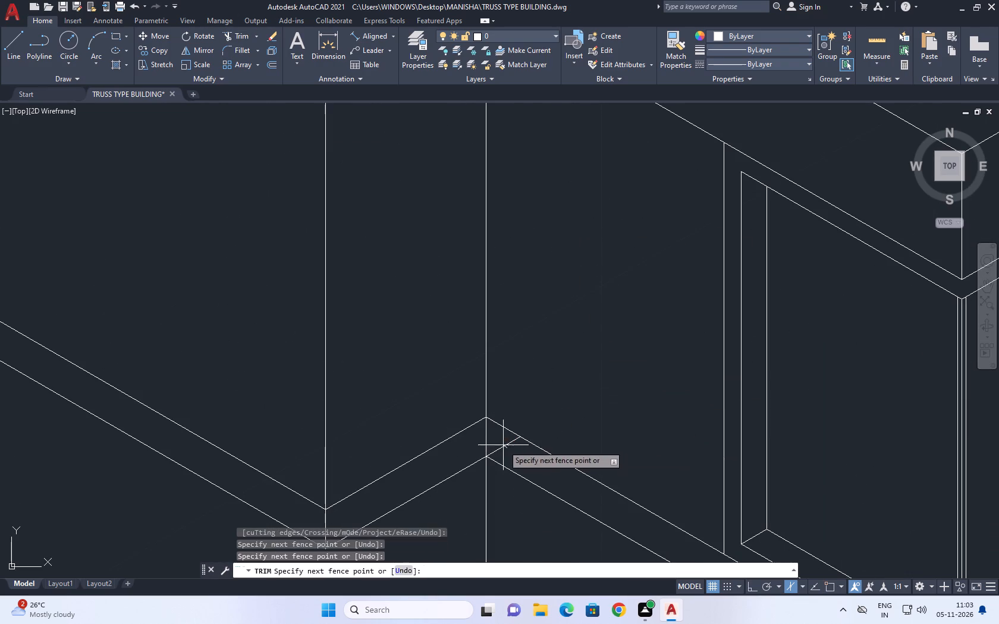
{"action": "left_click", "coordinate": [503, 445]}
{"action": "scroll", "coordinate": [534, 402], "scroll_direction": "down", "scroll_amount": 3}
{"action": "middle_click_drag", "start_coordinate": [557, 408], "coordinate": [571, 408]}
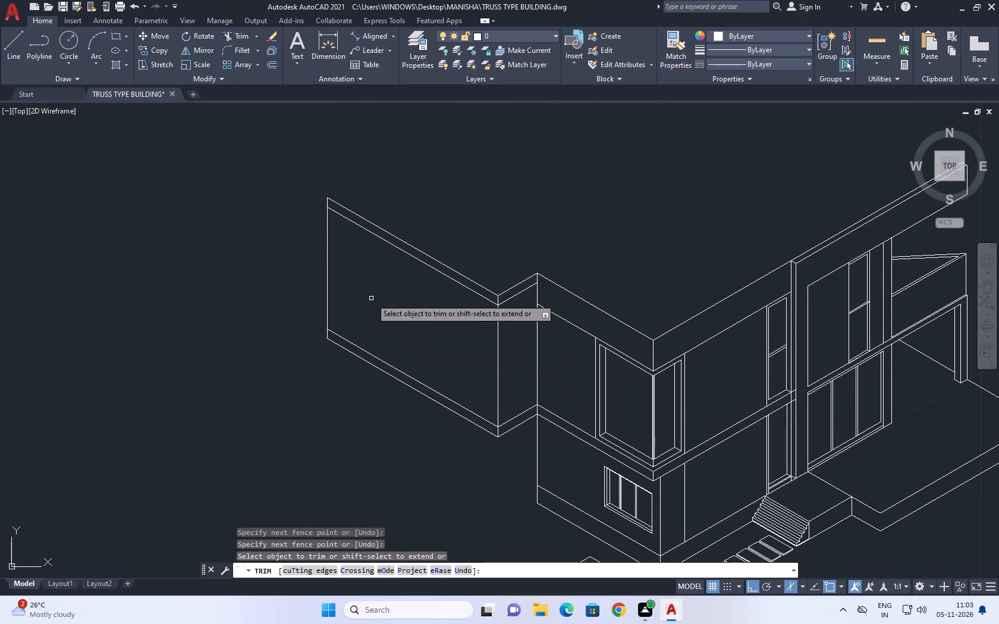
{"action": "middle_click_drag", "start_coordinate": [381, 306], "coordinate": [457, 369]}
{"action": "right_click", "coordinate": [412, 332]}
{"action": "left_click", "coordinate": [445, 350]}
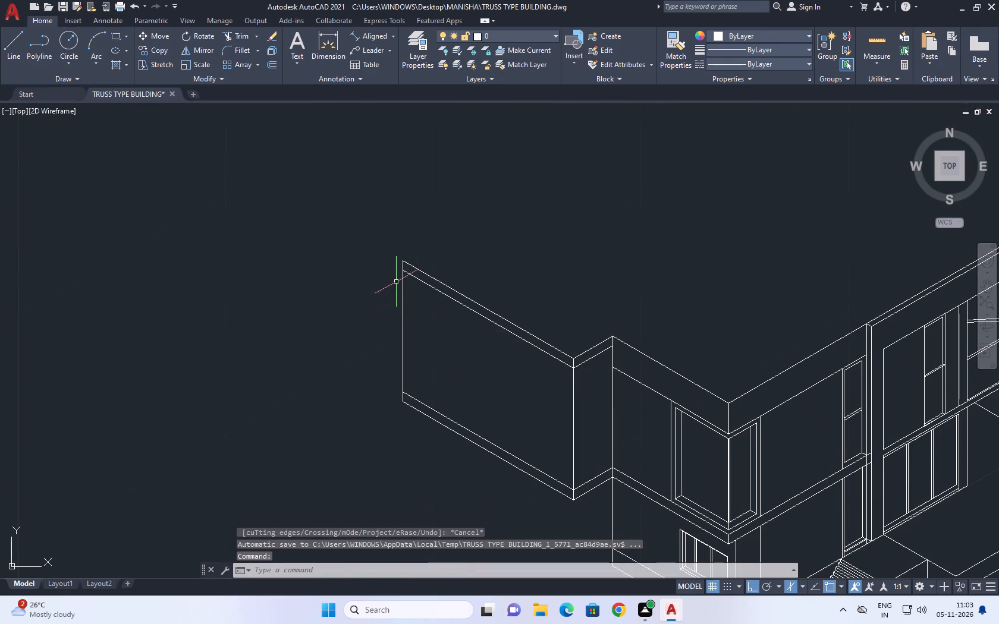
Replace the projecting block's far vertical edge with a new line from its top corner to its bottom corner.
{"action": "left_click", "coordinate": [390, 235]}
{"action": "left_click", "coordinate": [409, 503]}
{"action": "right_click", "coordinate": [440, 364]}
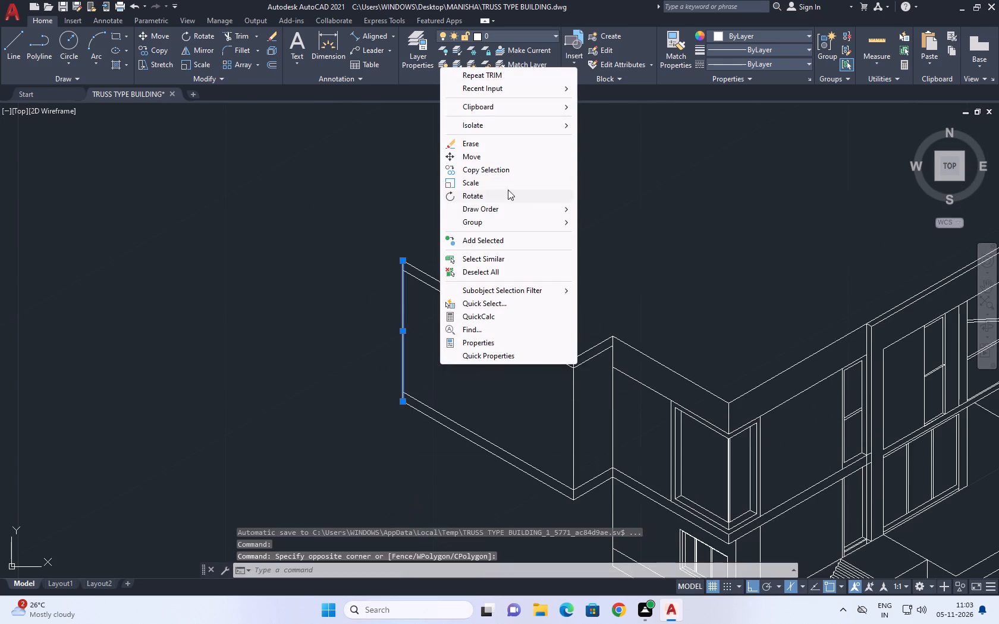
{"action": "left_click", "coordinate": [487, 141]}
{"action": "middle_click_drag", "start_coordinate": [469, 222], "coordinate": [505, 269]}
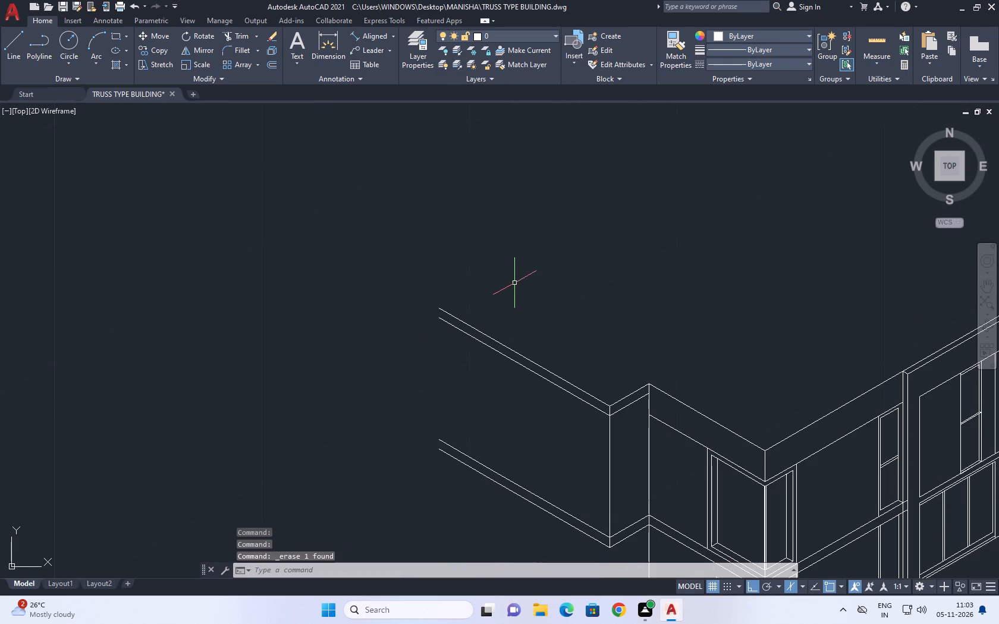
{"action": "type", "text": "L"}
{"action": "key", "text": "space"}
{"action": "left_click", "coordinate": [439, 308]}
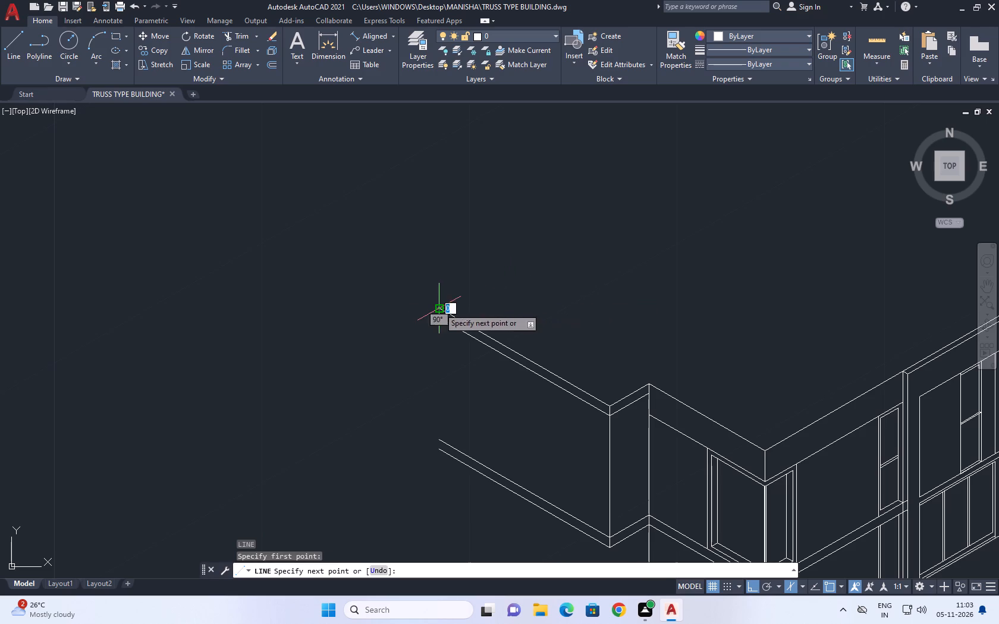
{"action": "left_click", "coordinate": [438, 450]}
{"action": "key", "text": "space"}
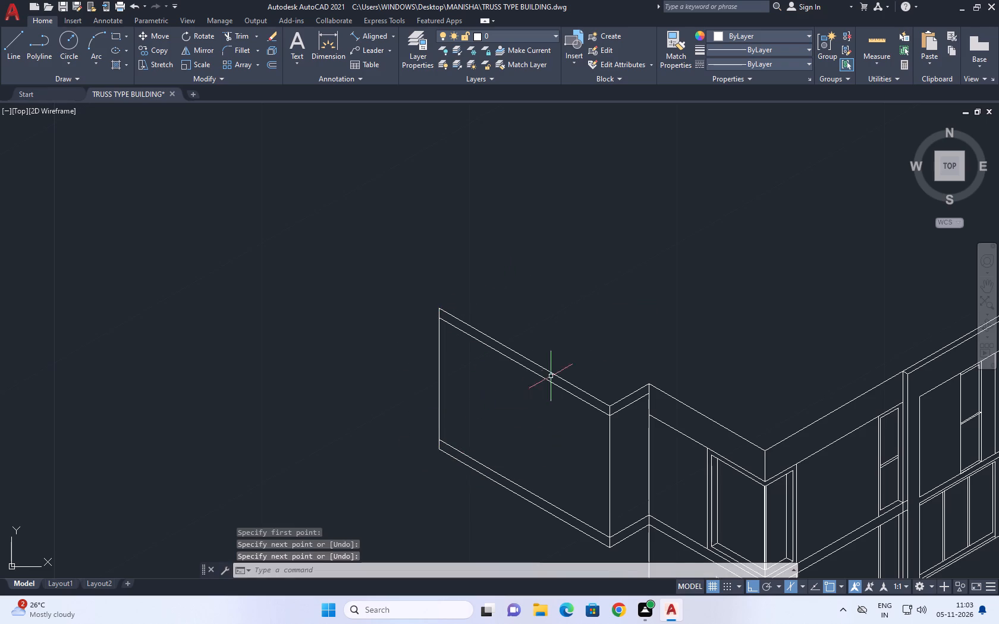
Copy the projecting block's far vertical edge 0.40 inward along the front face's isometric axis.
{"action": "middle_click_drag", "start_coordinate": [593, 376], "coordinate": [532, 371]}
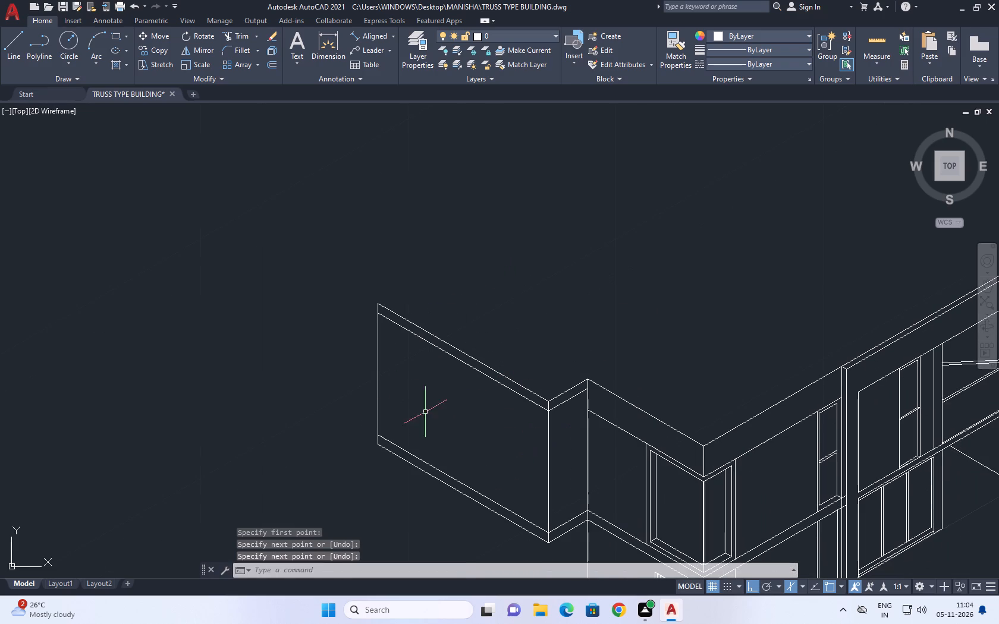
{"action": "left_click_drag", "start_coordinate": [388, 390], "coordinate": [362, 364]}
{"action": "left_click_drag", "start_coordinate": [348, 345], "coordinate": [343, 341]}
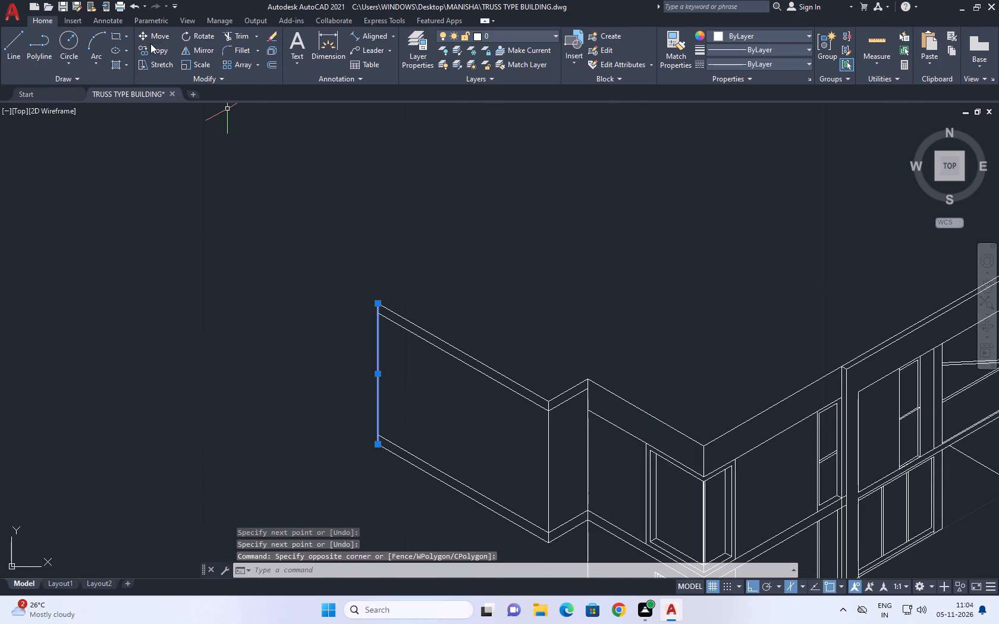
{"action": "left_click", "coordinate": [155, 48]}
{"action": "left_click", "coordinate": [407, 367]}
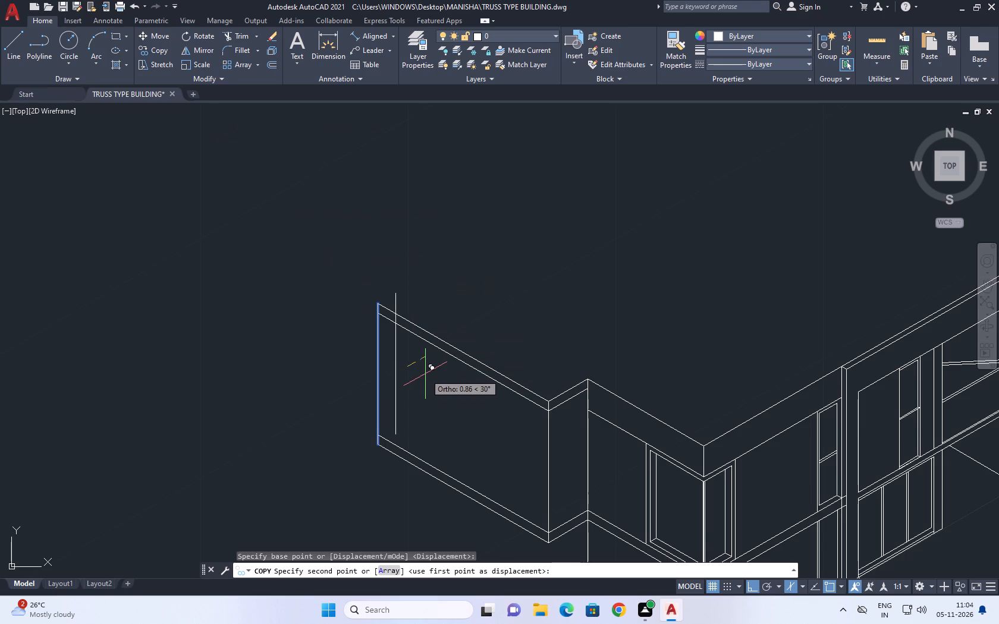
{"action": "key", "text": "F5"}
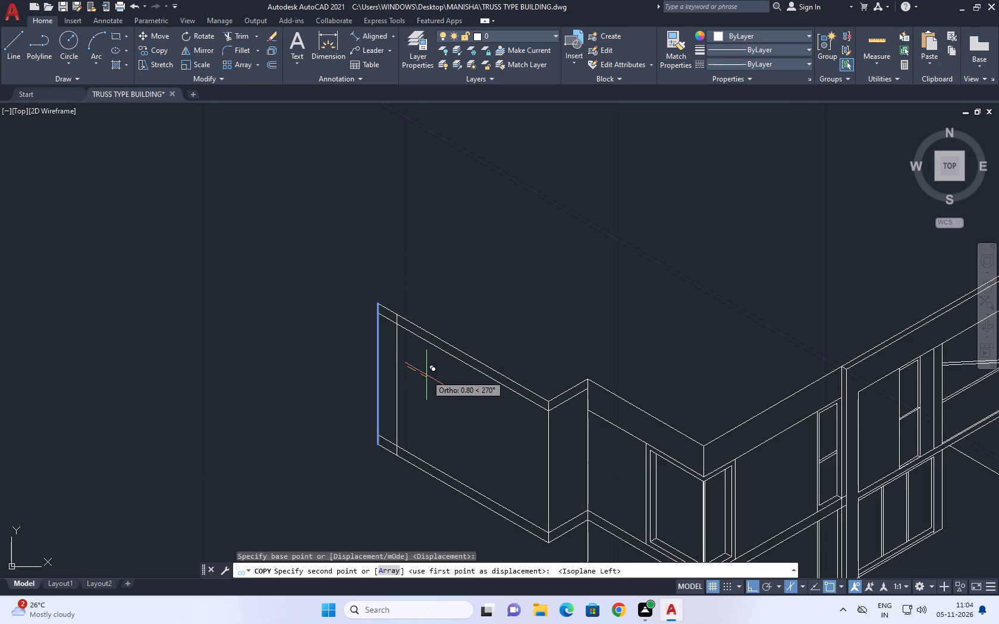
{"action": "type", "text": "0."}
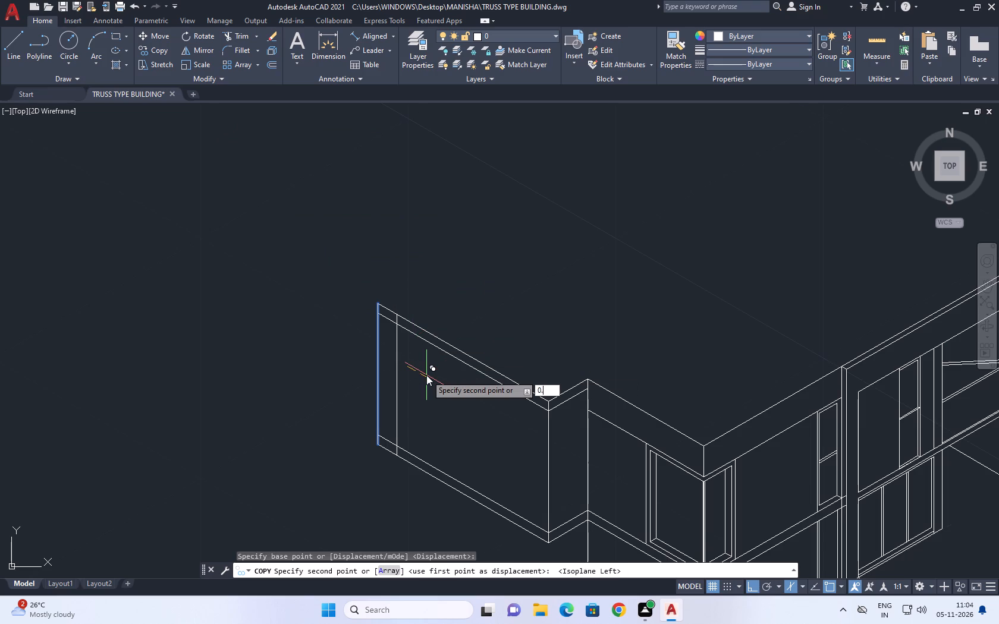
{"action": "type", "text": "40"}
{"action": "key", "text": "Return"}
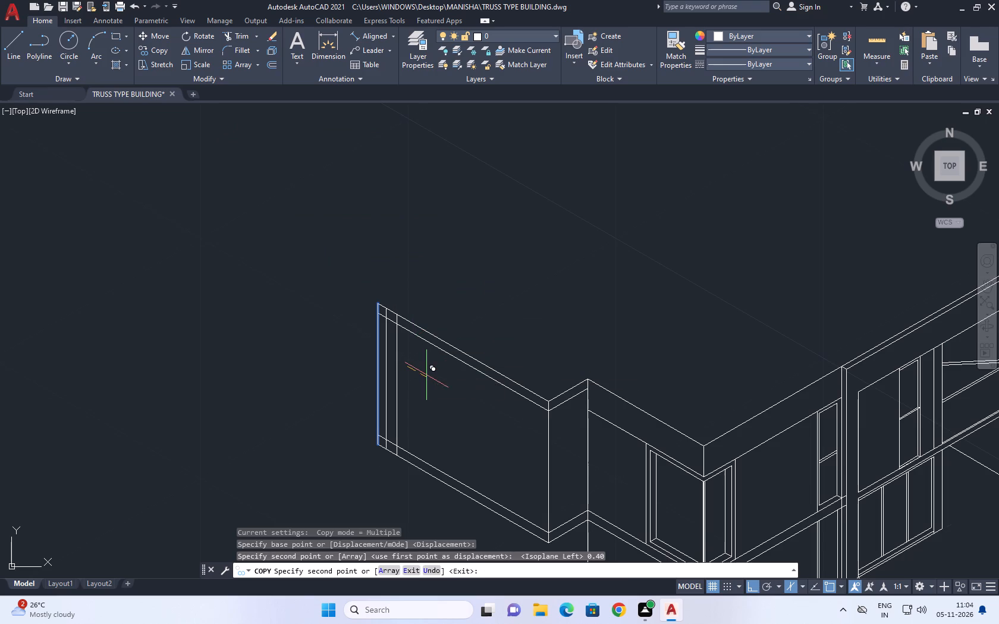
{"action": "right_click", "coordinate": [479, 256]}
{"action": "left_click", "coordinate": [521, 278]}
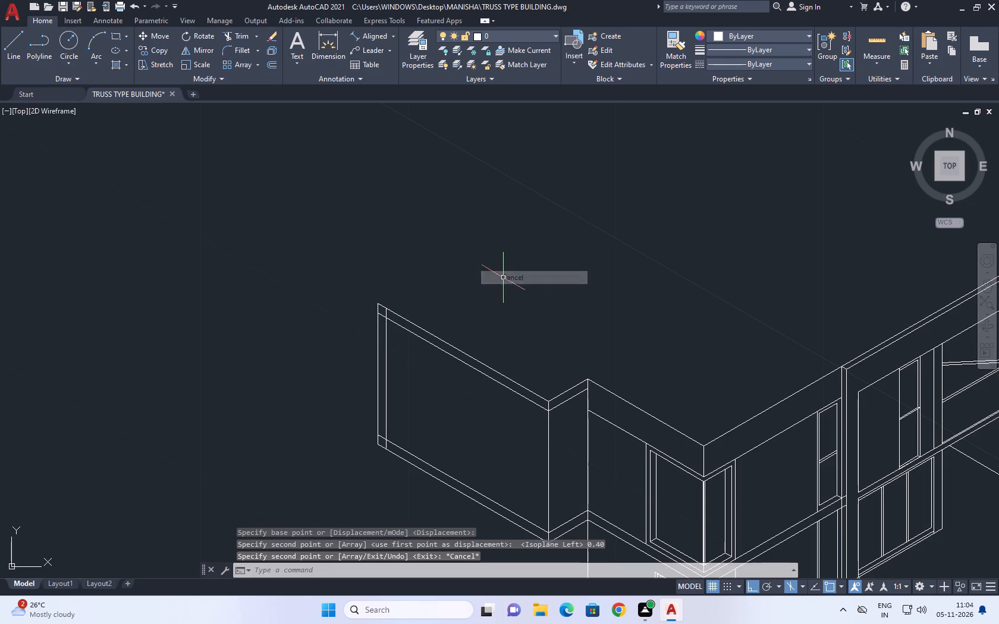
Trim the overlapping line ends at the upper and lower far corners, so the inner lines form a clean frame.
{"action": "left_click", "coordinate": [245, 34]}
{"action": "scroll", "coordinate": [374, 322], "scroll_direction": "up", "scroll_amount": 2}
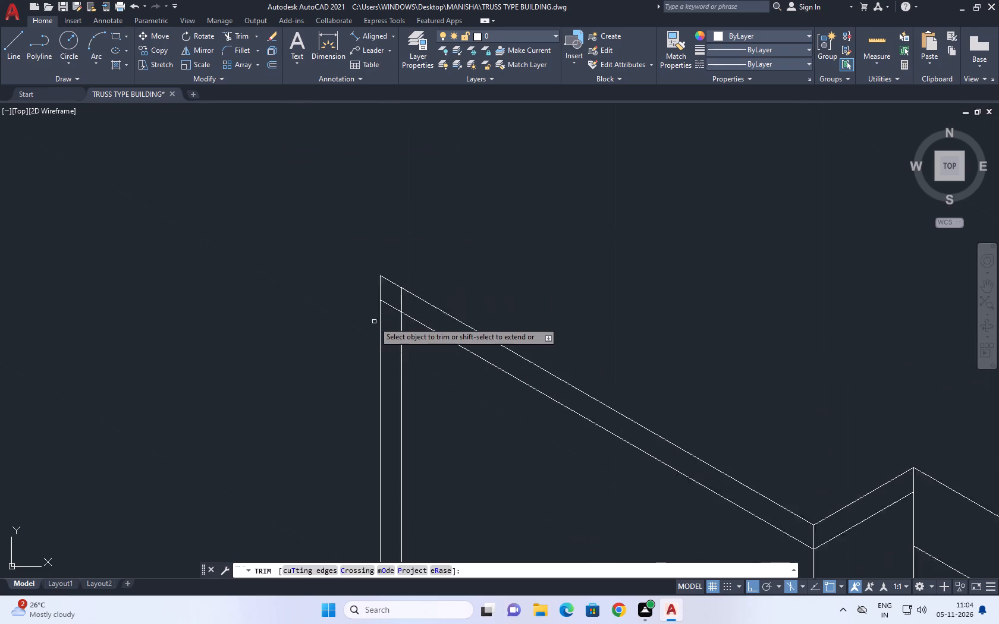
{"action": "scroll", "coordinate": [374, 322], "scroll_direction": "up", "scroll_amount": 3}
{"action": "left_click", "coordinate": [415, 282]}
{"action": "left_click", "coordinate": [469, 266]}
{"action": "scroll", "coordinate": [473, 265], "scroll_direction": "down", "scroll_amount": 4}
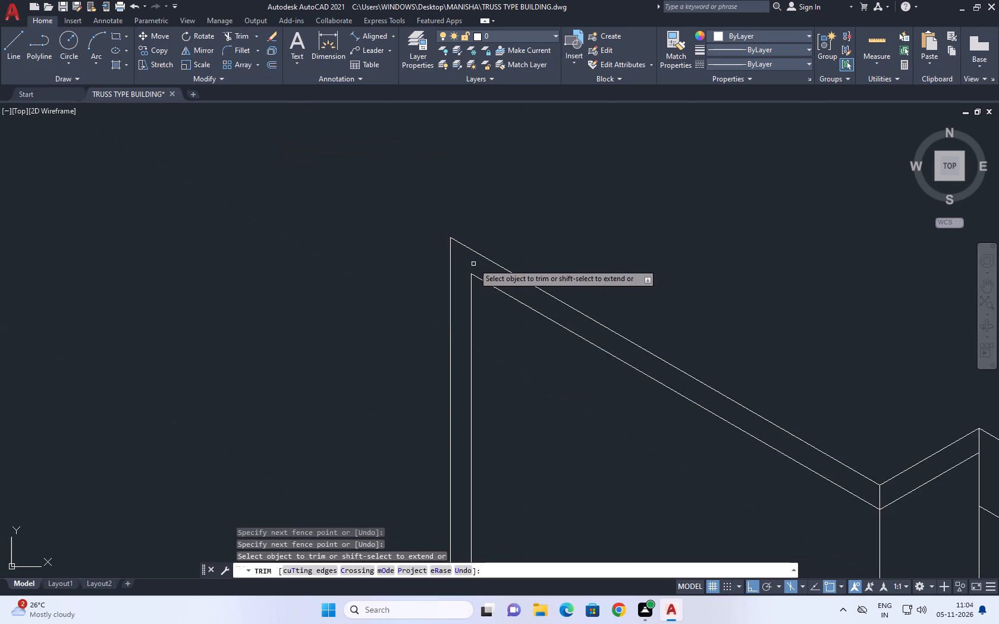
{"action": "scroll", "coordinate": [475, 262], "scroll_direction": "down", "scroll_amount": 3}
{"action": "scroll", "coordinate": [485, 343], "scroll_direction": "up", "scroll_amount": 5}
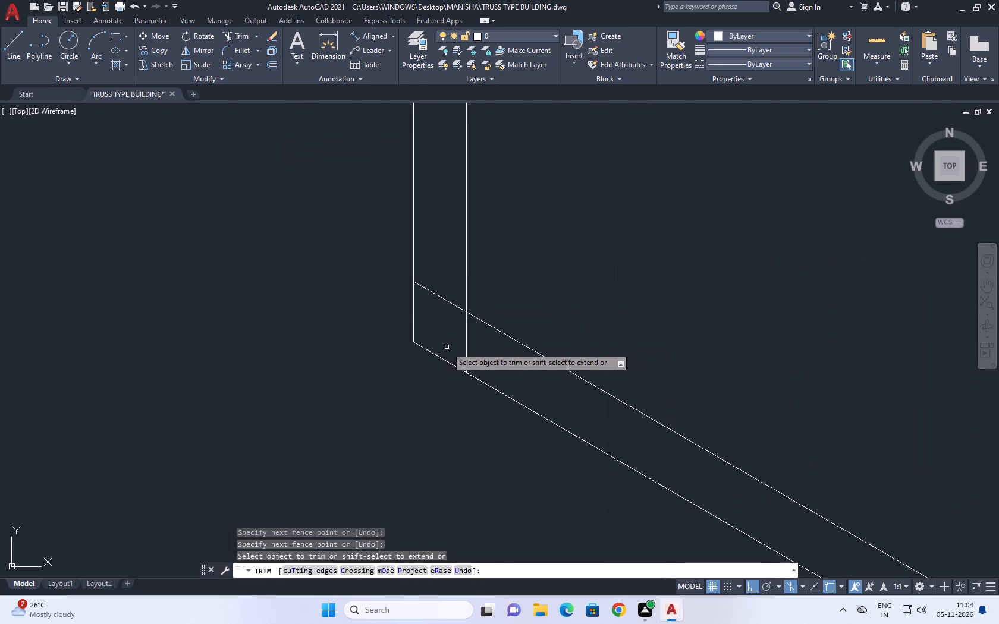
{"action": "scroll", "coordinate": [447, 347], "scroll_direction": "up", "scroll_amount": 1}
{"action": "left_click", "coordinate": [485, 353]}
{"action": "left_click", "coordinate": [433, 254]}
{"action": "right_click", "coordinate": [532, 246]}
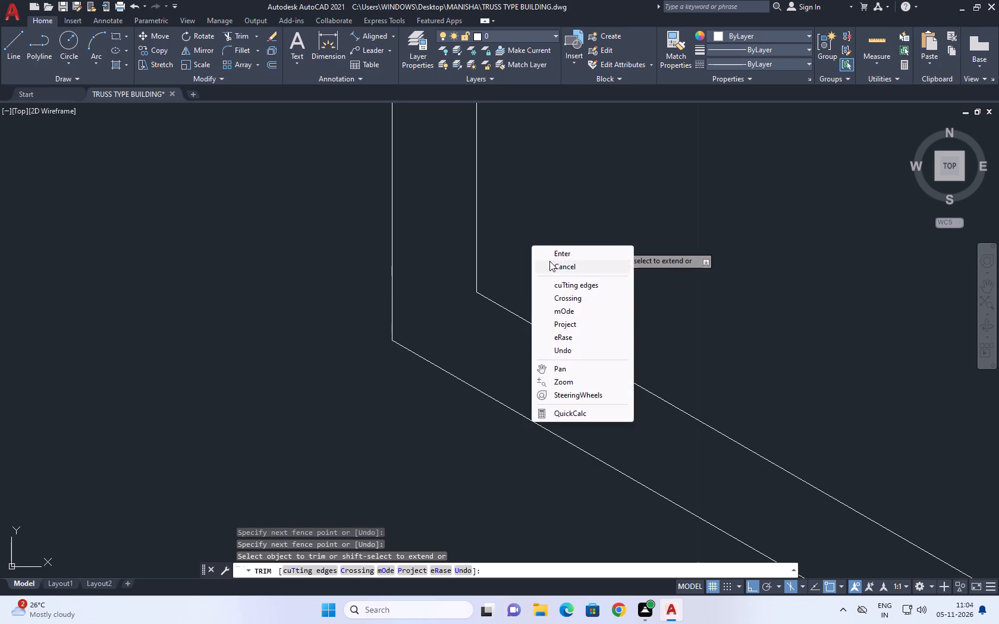
{"action": "left_click", "coordinate": [551, 261]}
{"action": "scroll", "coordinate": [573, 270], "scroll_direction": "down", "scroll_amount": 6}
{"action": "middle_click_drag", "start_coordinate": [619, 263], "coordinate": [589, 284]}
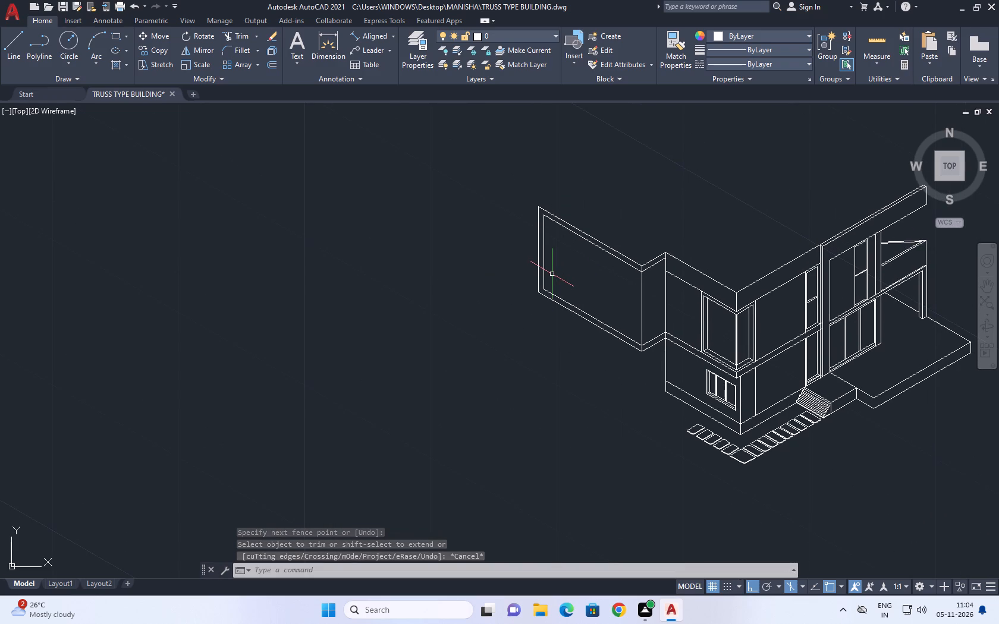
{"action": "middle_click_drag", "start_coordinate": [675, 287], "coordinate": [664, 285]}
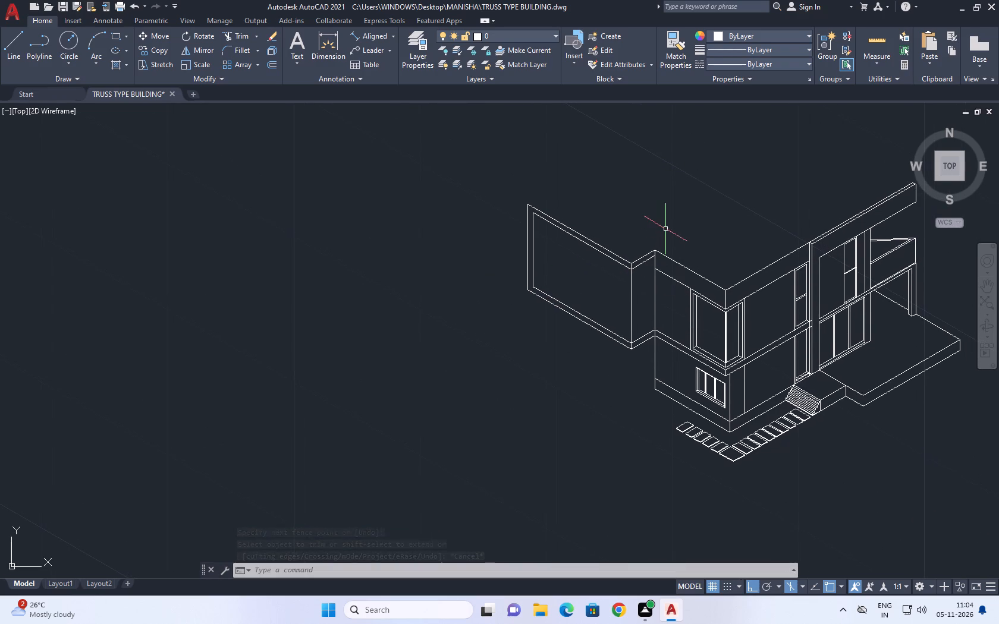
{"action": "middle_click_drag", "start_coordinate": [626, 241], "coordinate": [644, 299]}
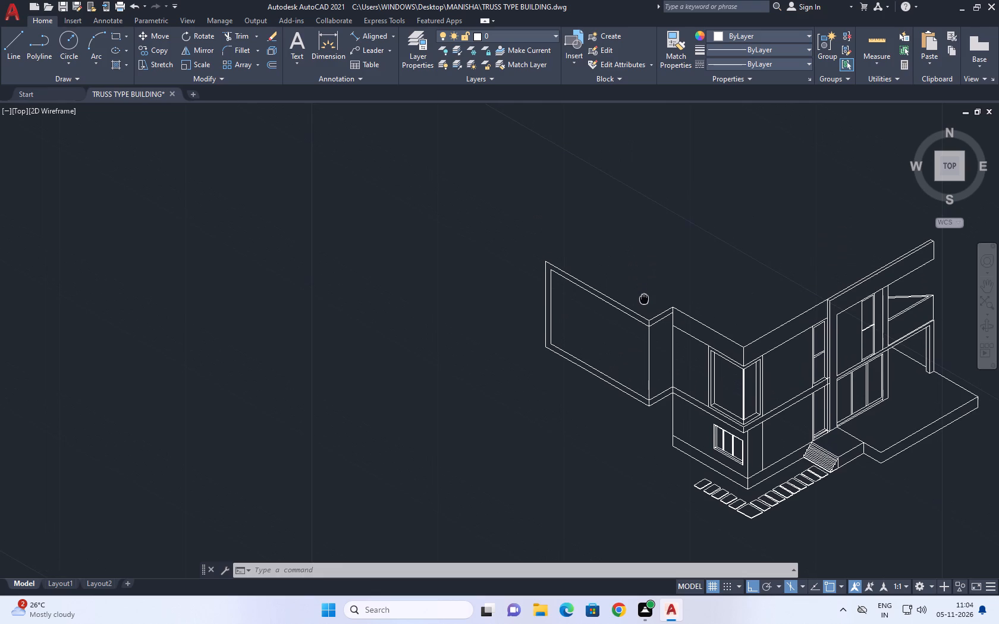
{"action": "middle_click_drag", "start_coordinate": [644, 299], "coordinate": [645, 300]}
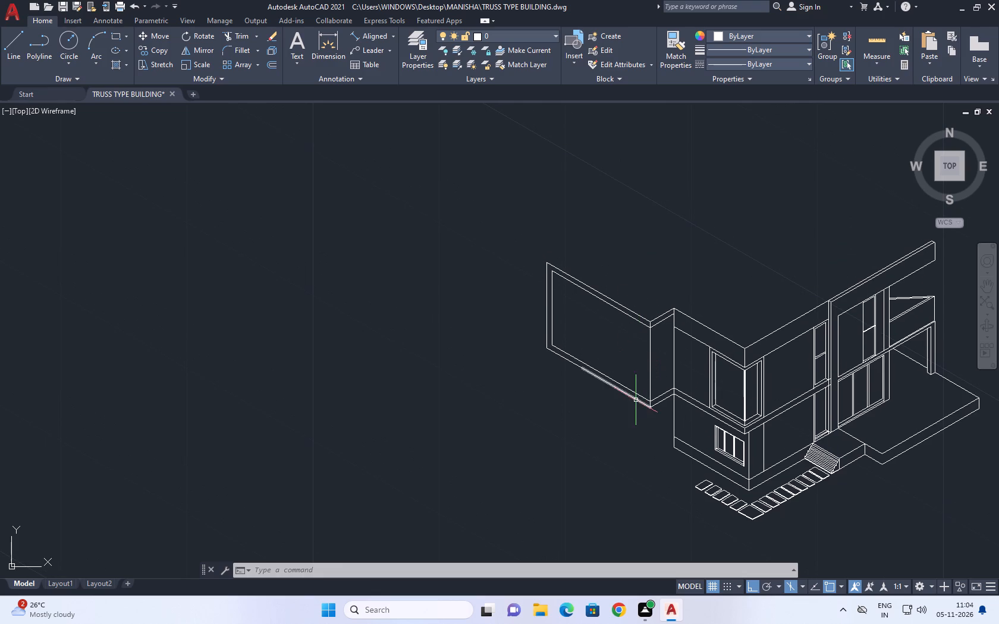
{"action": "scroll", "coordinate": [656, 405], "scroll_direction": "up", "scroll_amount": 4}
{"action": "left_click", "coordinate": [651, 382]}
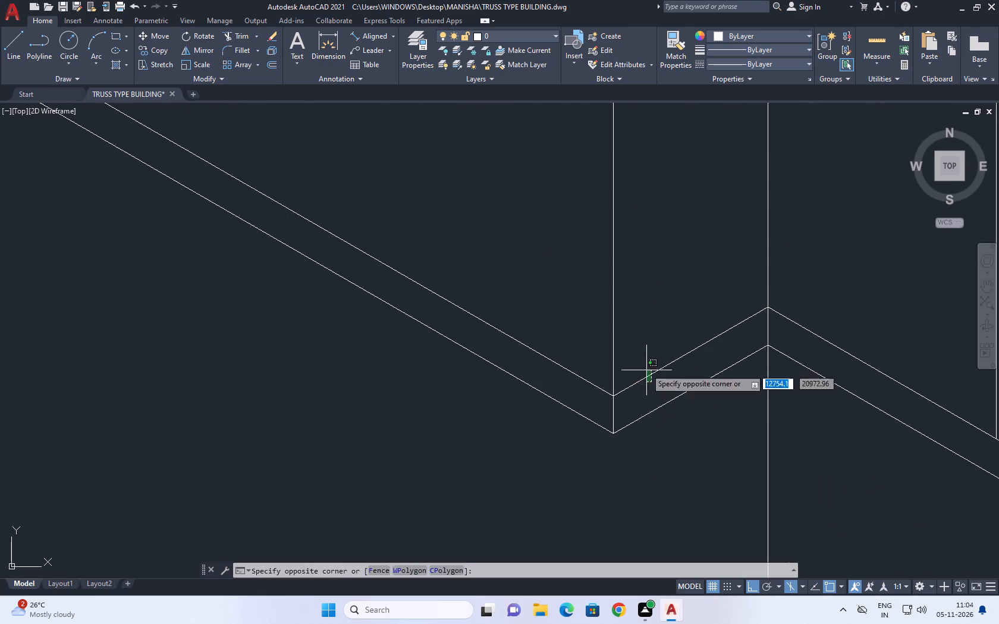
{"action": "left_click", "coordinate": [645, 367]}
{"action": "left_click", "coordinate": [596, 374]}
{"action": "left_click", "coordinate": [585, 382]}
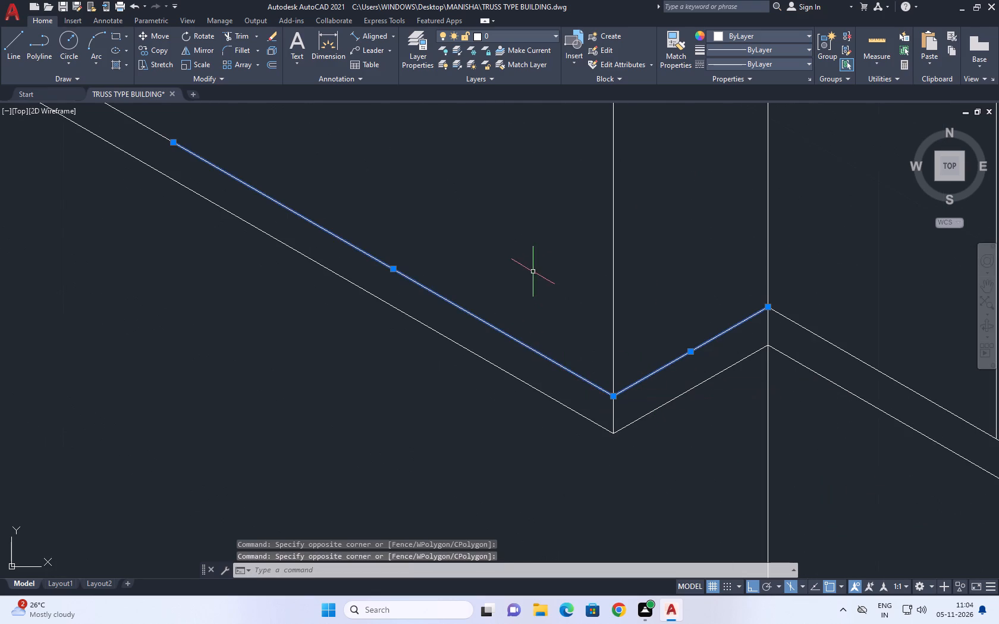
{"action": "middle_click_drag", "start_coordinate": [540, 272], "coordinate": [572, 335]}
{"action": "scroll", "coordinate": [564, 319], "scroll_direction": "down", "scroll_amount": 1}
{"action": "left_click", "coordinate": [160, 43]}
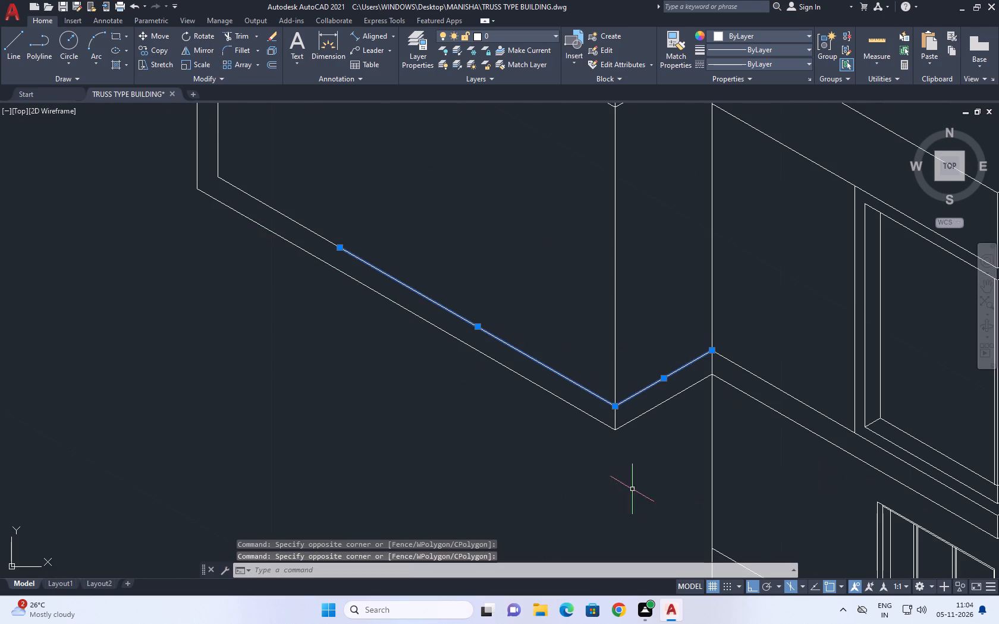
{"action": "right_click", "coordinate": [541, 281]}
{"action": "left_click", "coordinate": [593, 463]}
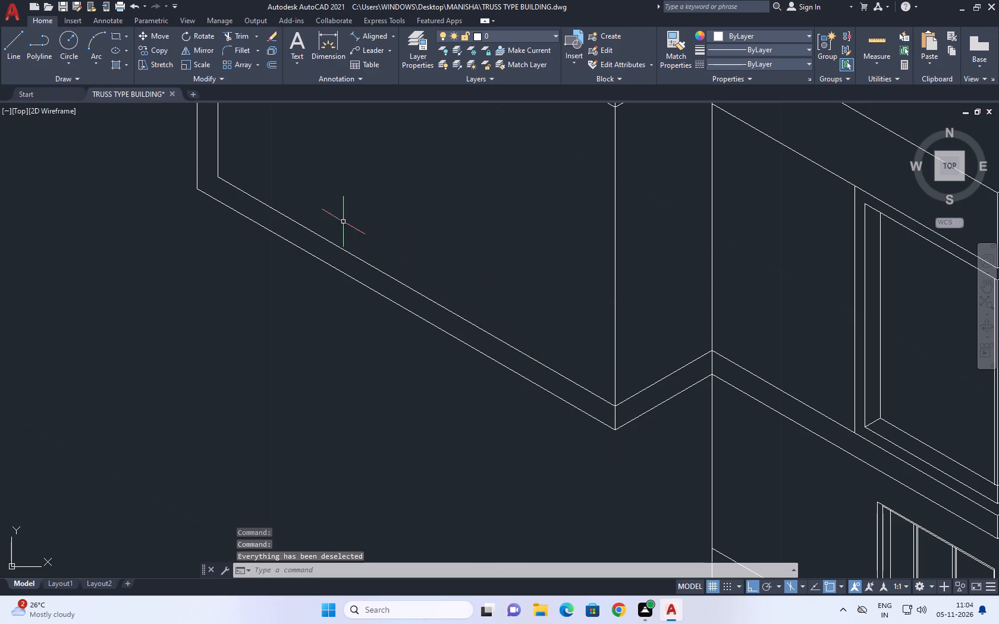
Stretch the break point between the two lower band segments on the front face to the frame's inner lower far corner.
{"action": "left_click", "coordinate": [328, 234]}
{"action": "left_click", "coordinate": [321, 255]}
{"action": "left_click", "coordinate": [356, 251]}
{"action": "left_click", "coordinate": [345, 262]}
{"action": "middle_click_drag", "start_coordinate": [382, 257], "coordinate": [538, 389]}
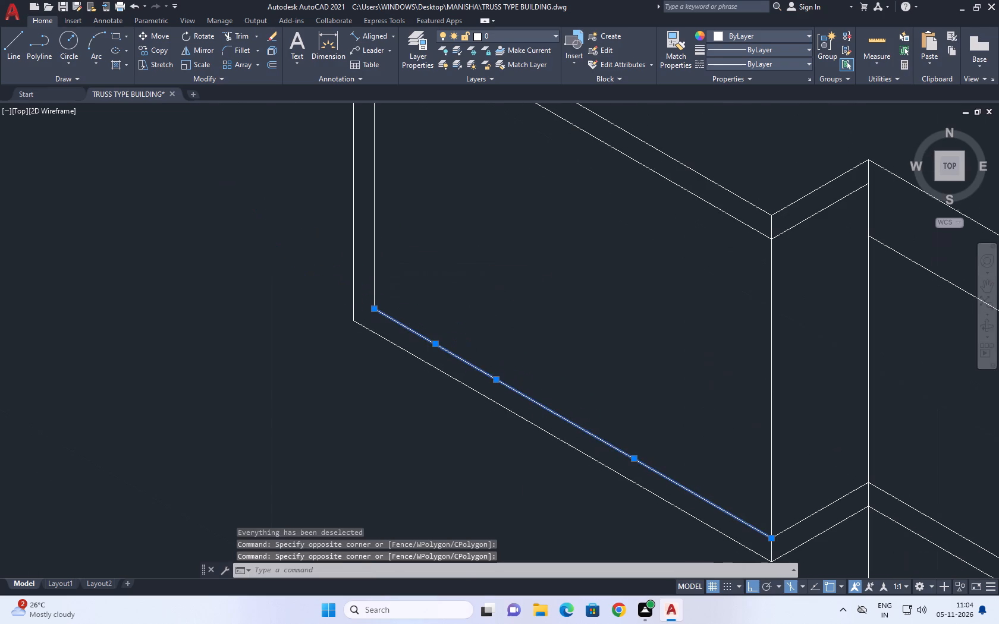
{"action": "left_click", "coordinate": [498, 378]}
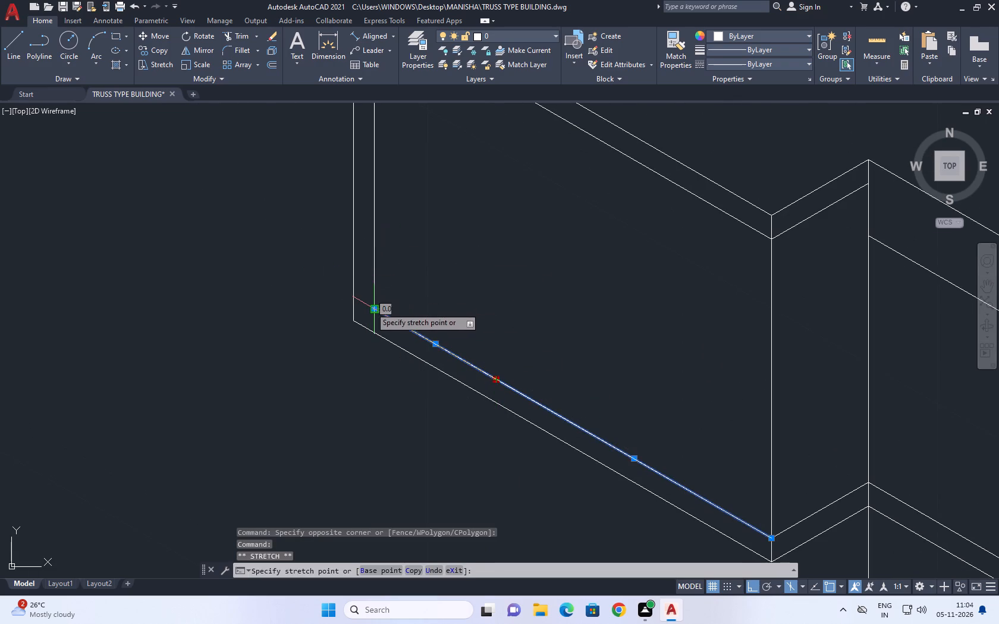
{"action": "left_click", "coordinate": [371, 307]}
{"action": "right_click", "coordinate": [444, 267]}
{"action": "left_click", "coordinate": [508, 447]}
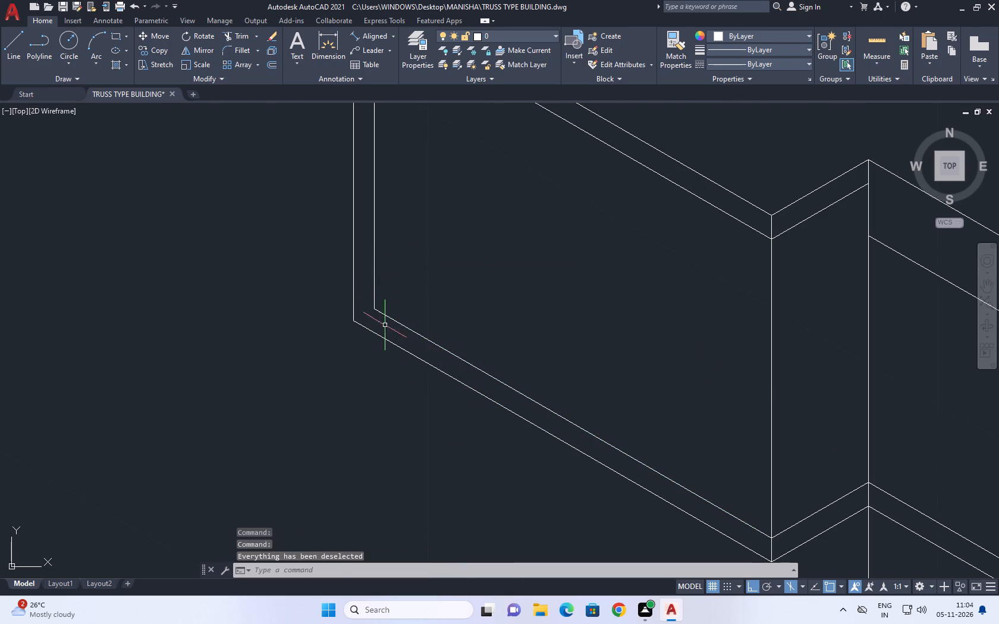
Erase the collapsed leftover segment at the frame's inner lower far corner.
{"action": "left_click", "coordinate": [304, 250]}
{"action": "left_click", "coordinate": [423, 319]}
{"action": "right_click", "coordinate": [457, 278]}
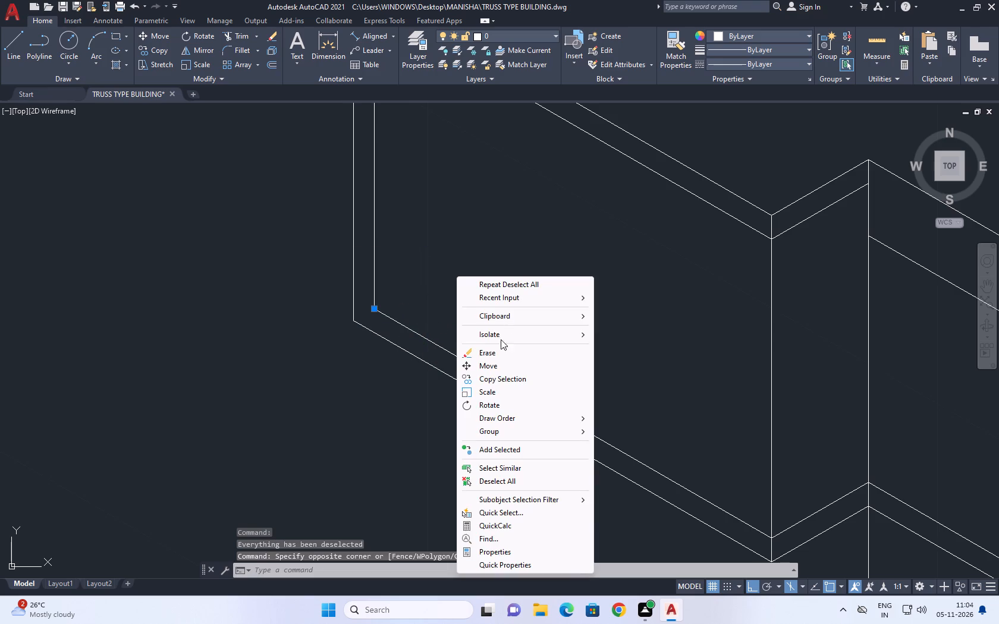
{"action": "left_click", "coordinate": [493, 350]}
Copy the upper line of the bottom band on the block's short return face straight up by 0.2.
{"action": "scroll", "coordinate": [508, 338], "scroll_direction": "down", "scroll_amount": 1}
{"action": "middle_click_drag", "start_coordinate": [711, 453], "coordinate": [679, 450]}
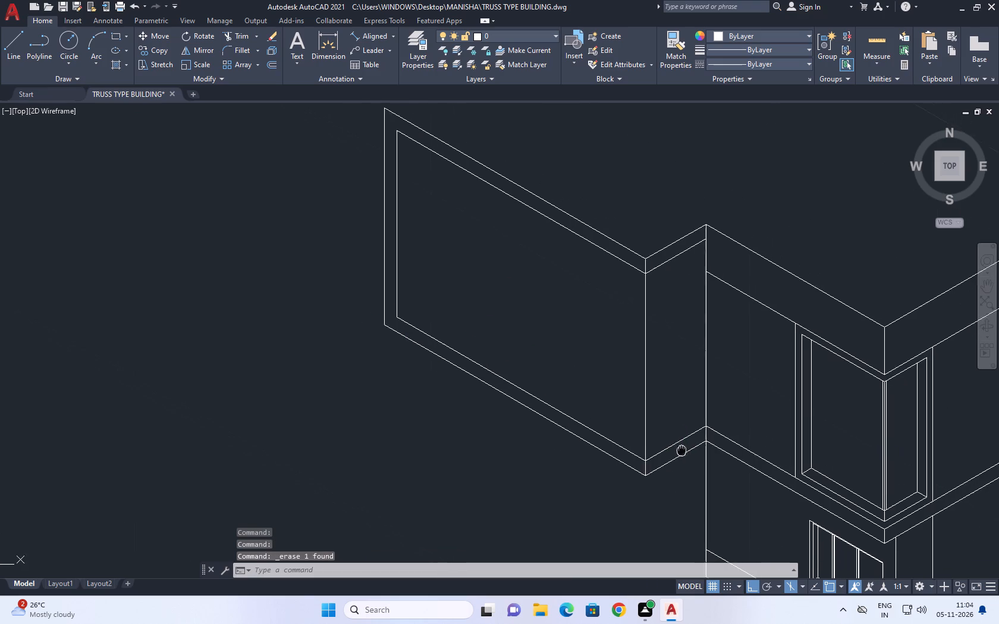
{"action": "middle_click_drag", "start_coordinate": [679, 450], "coordinate": [656, 445]}
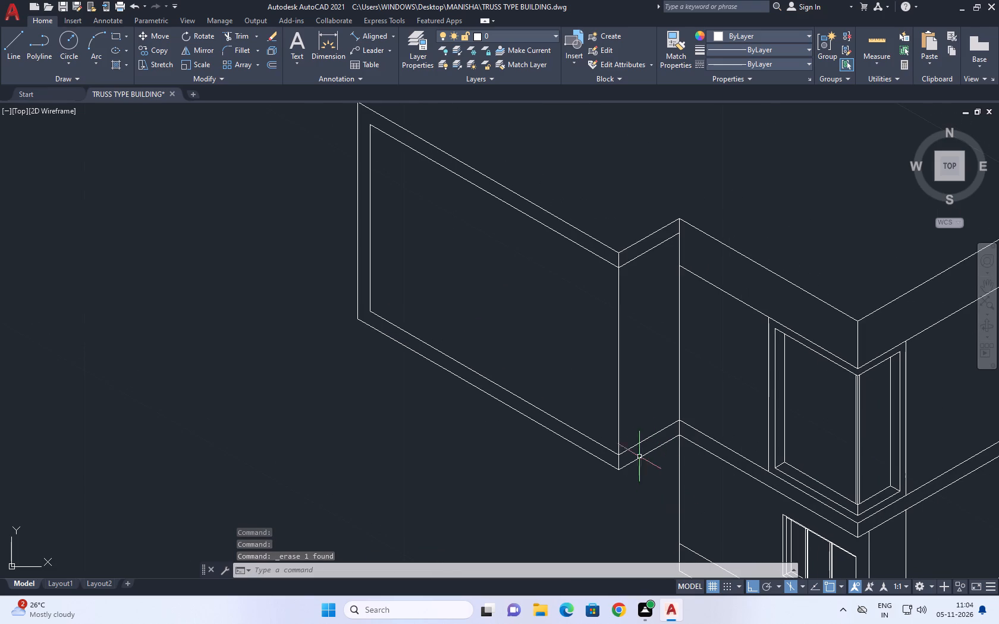
{"action": "left_click", "coordinate": [635, 447]}
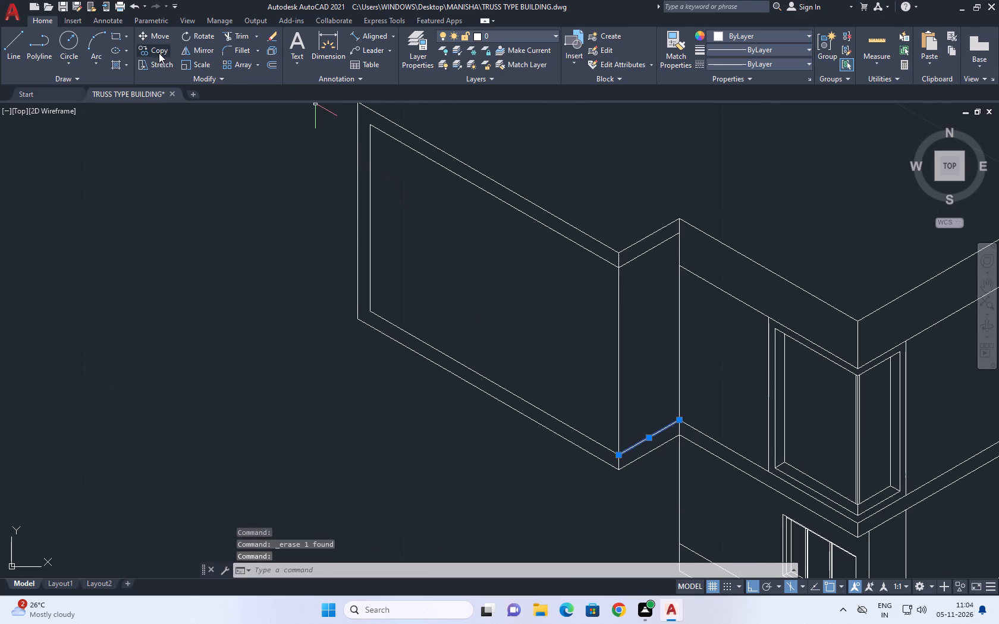
{"action": "left_click", "coordinate": [159, 52]}
{"action": "scroll", "coordinate": [666, 435], "scroll_direction": "up", "scroll_amount": 2}
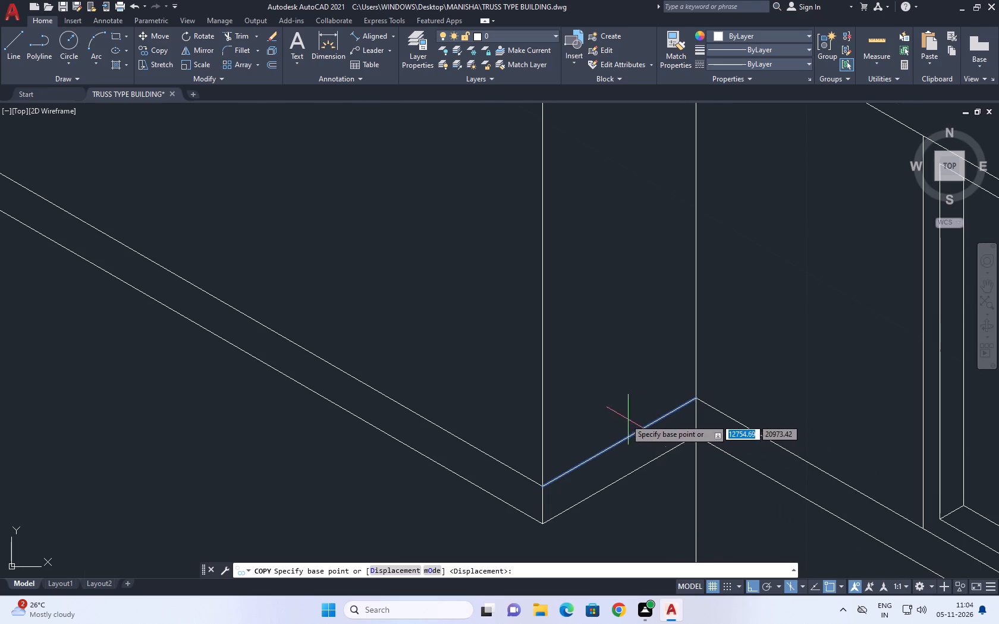
{"action": "left_click", "coordinate": [624, 419]}
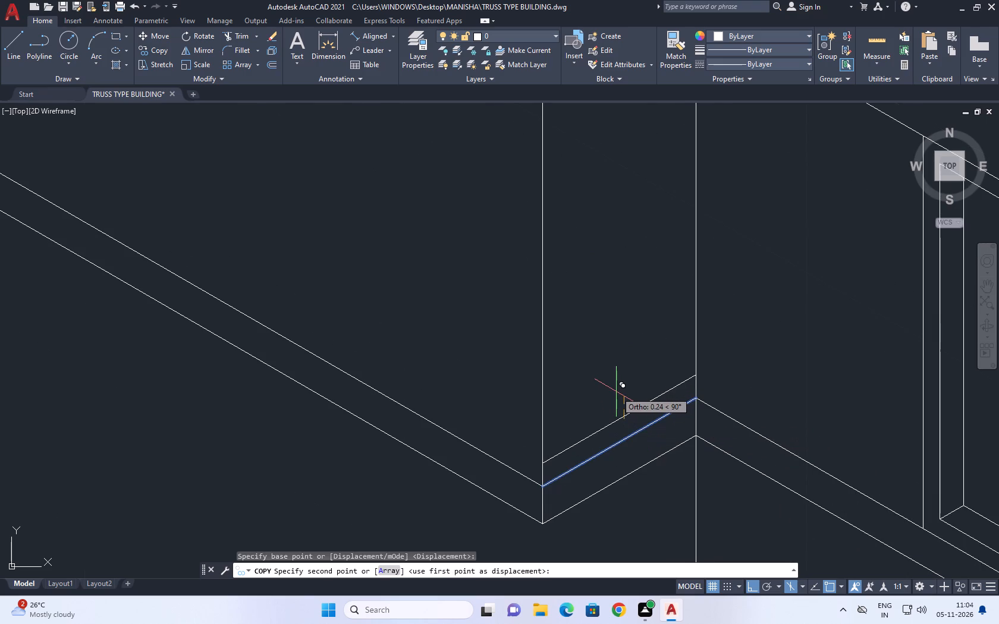
{"action": "type", "text": "0.2"}
{"action": "key", "text": "Return"}
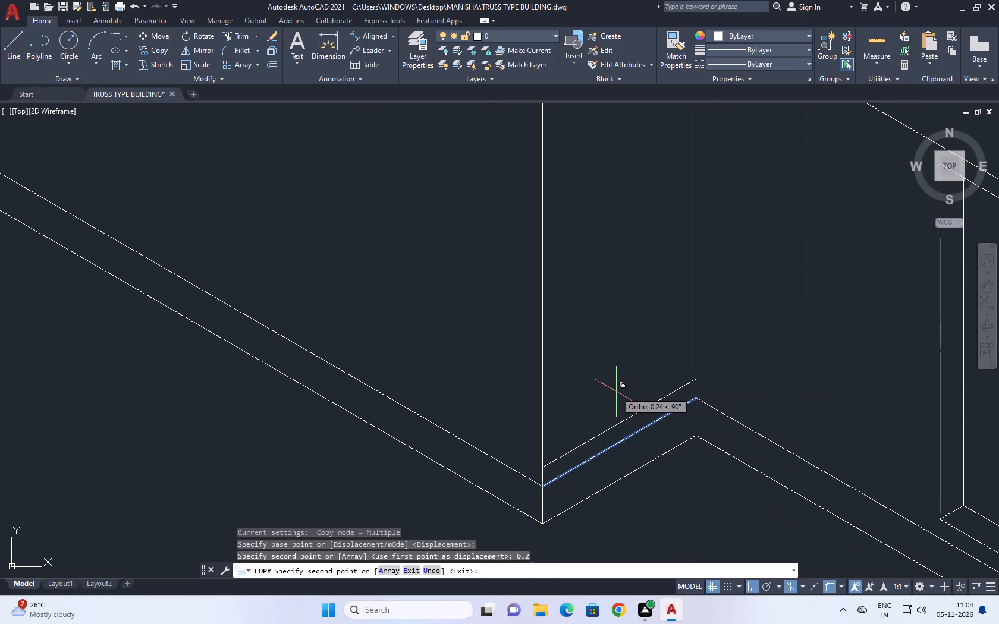
{"action": "right_click", "coordinate": [596, 254]}
{"action": "left_click", "coordinate": [637, 264]}
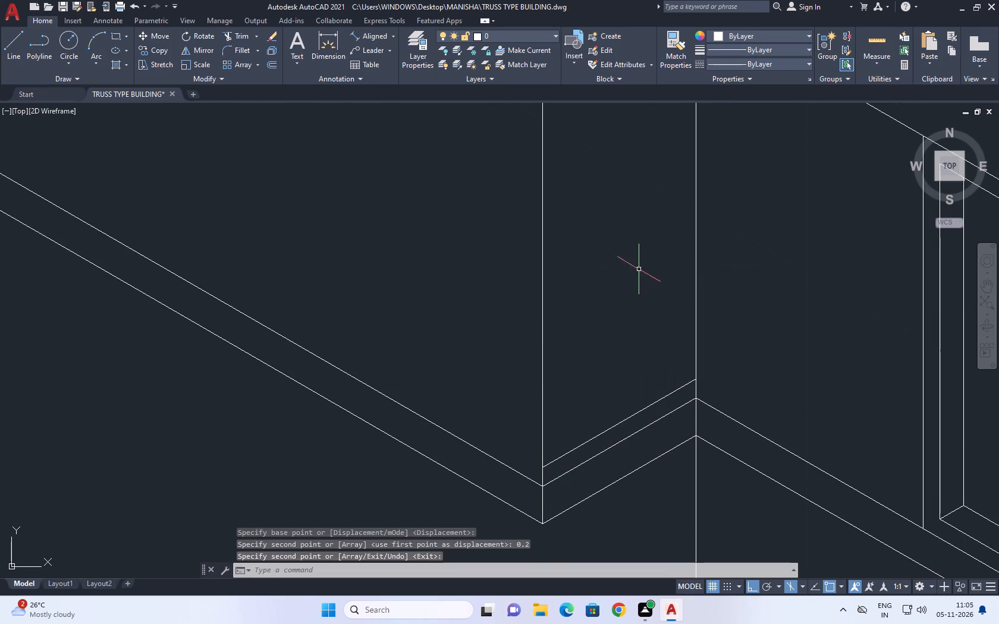
Copy the front face's inner lower band line up 0.20 to meet the end of the raised line on the return face.
{"action": "left_click", "coordinate": [512, 465]}
{"action": "left_click_drag", "start_coordinate": [488, 464], "coordinate": [479, 455]}
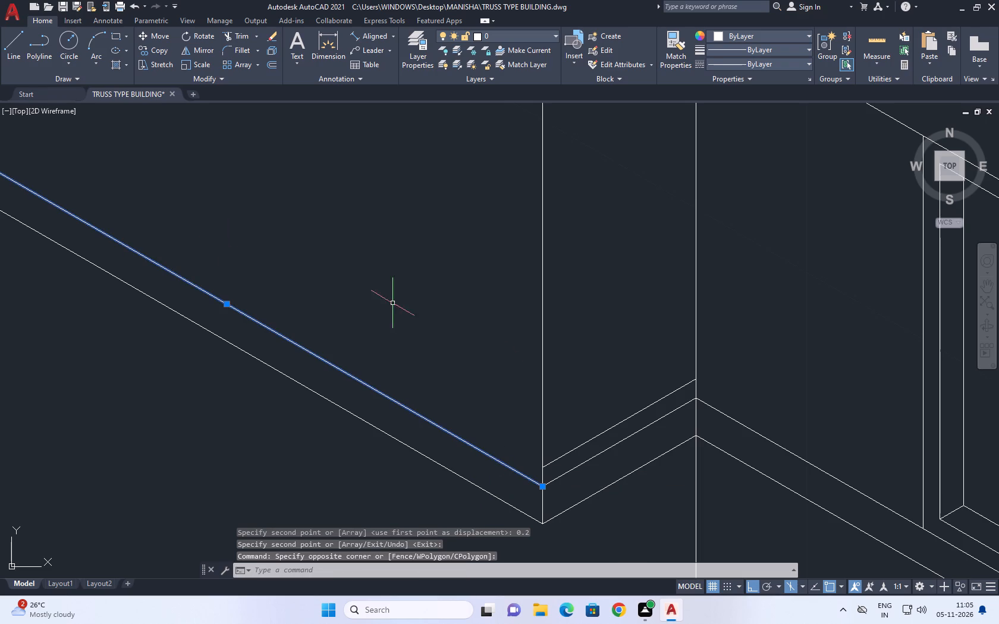
{"action": "left_click", "coordinate": [163, 48]}
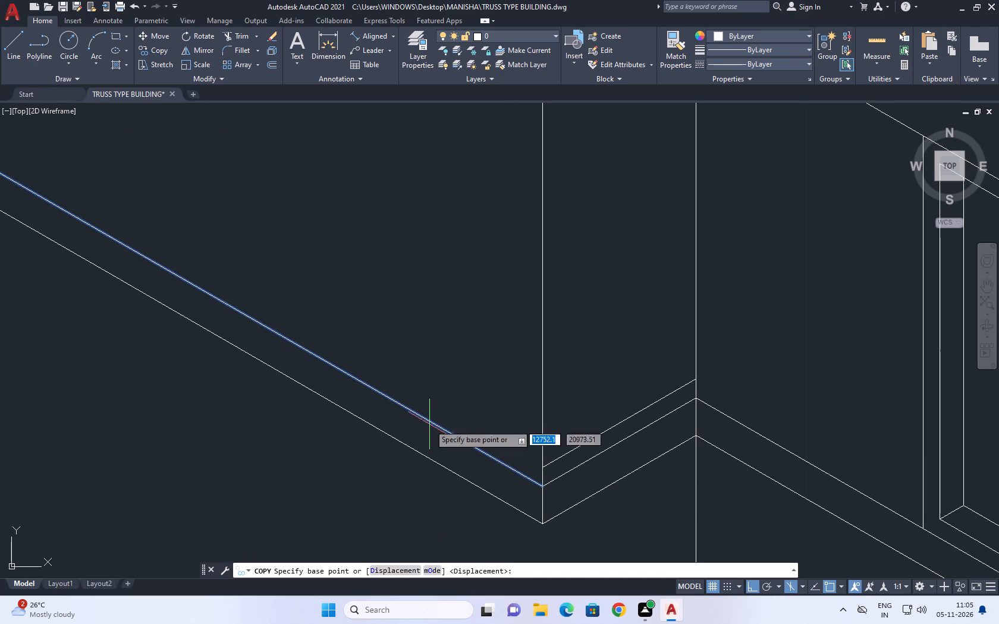
{"action": "left_click", "coordinate": [542, 486]}
{"action": "left_click", "coordinate": [541, 466]}
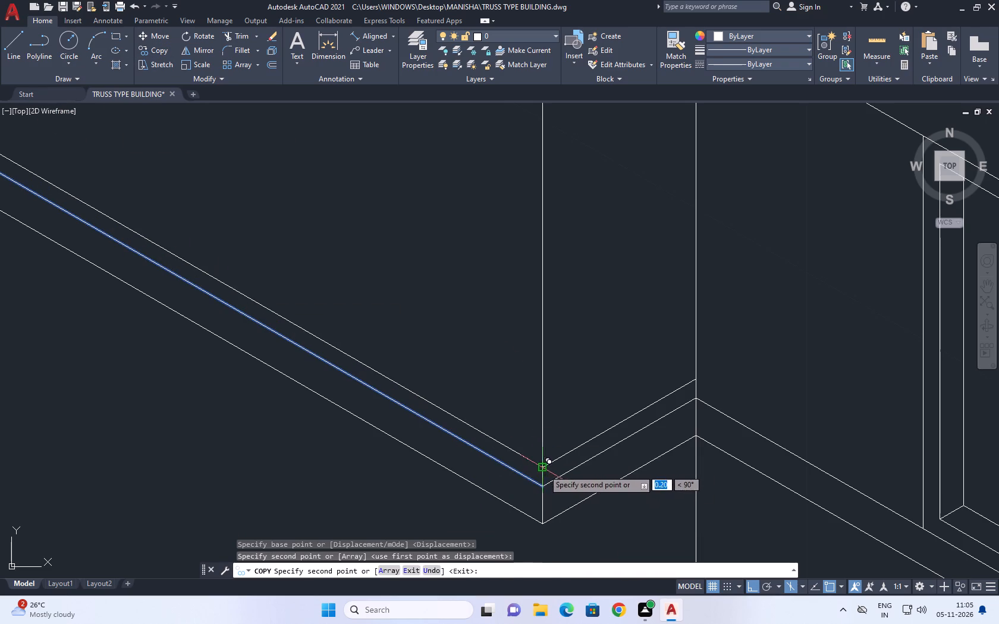
{"action": "right_click", "coordinate": [577, 386]}
{"action": "left_click", "coordinate": [609, 405]}
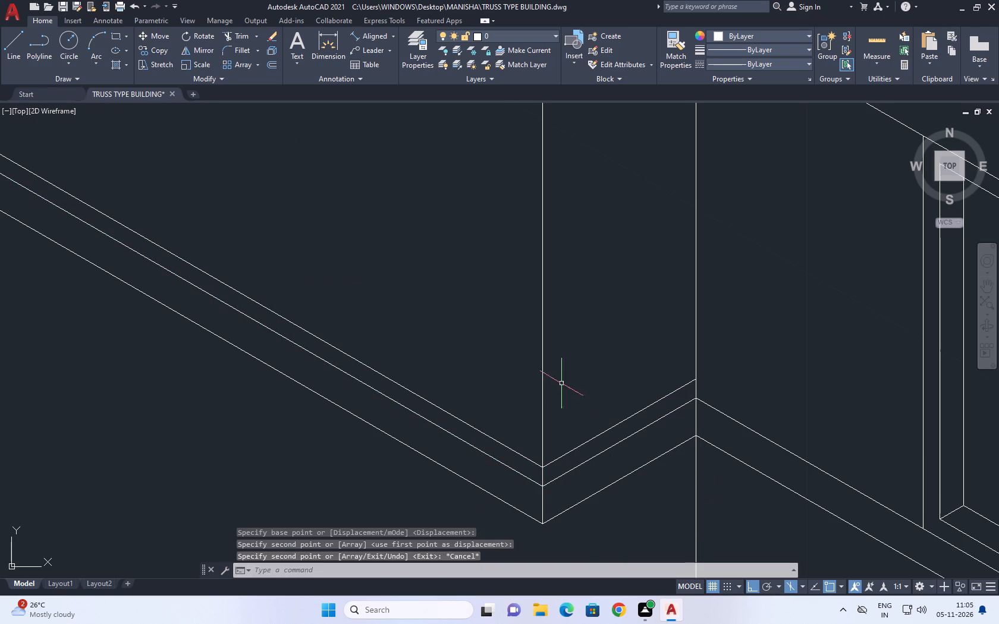
{"action": "middle_click_drag", "start_coordinate": [551, 382], "coordinate": [562, 408]}
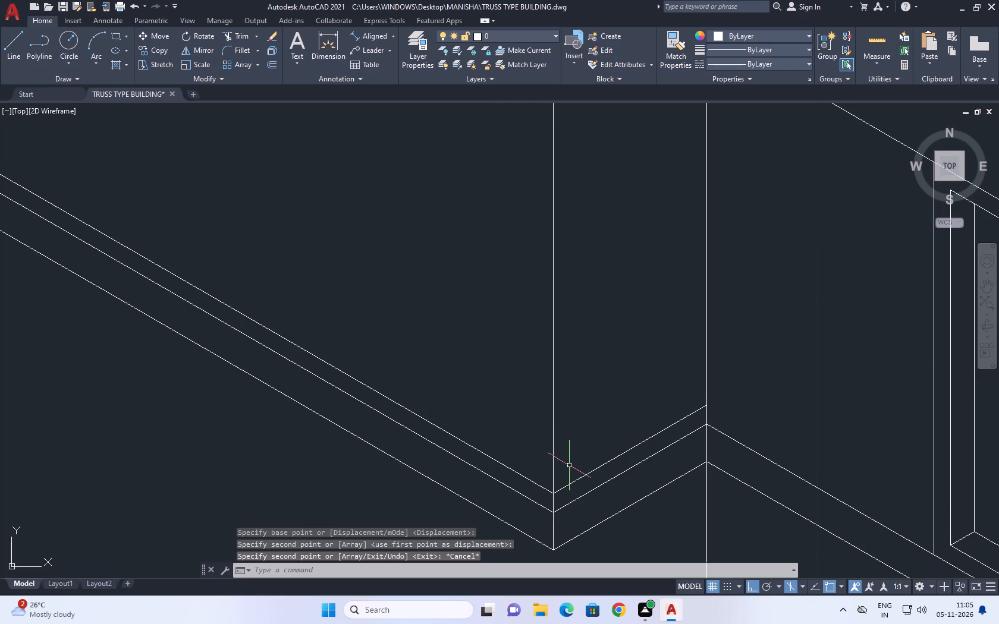
Copy the raised line of the bottom band on the block's short return face straight up by 0.05.
{"action": "left_click", "coordinate": [577, 479]}
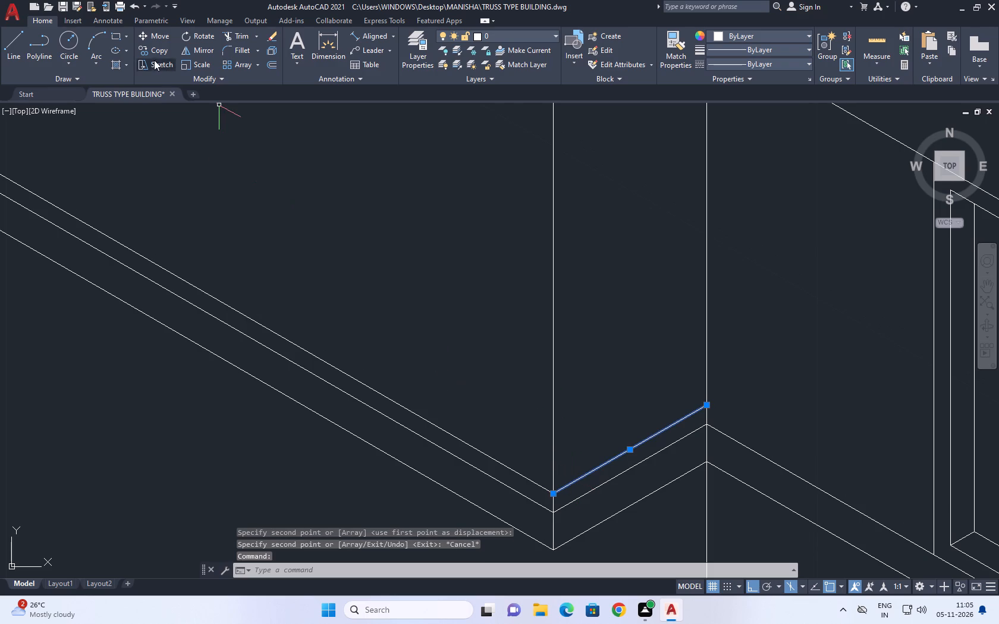
{"action": "left_click", "coordinate": [153, 53]}
{"action": "scroll", "coordinate": [543, 495], "scroll_direction": "up", "scroll_amount": 2}
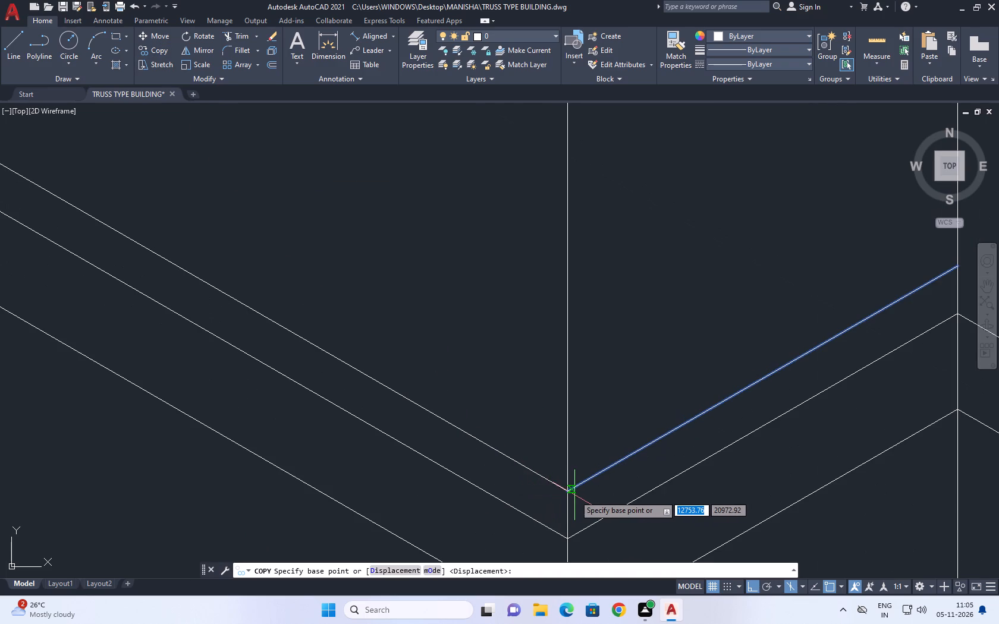
{"action": "left_click", "coordinate": [567, 494]}
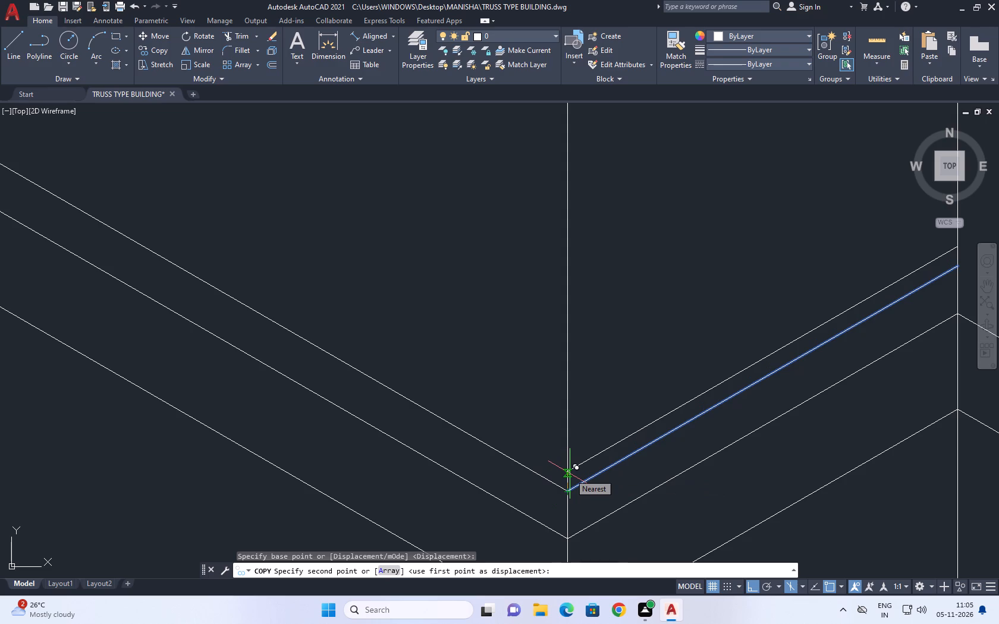
{"action": "type", "text": "0."}
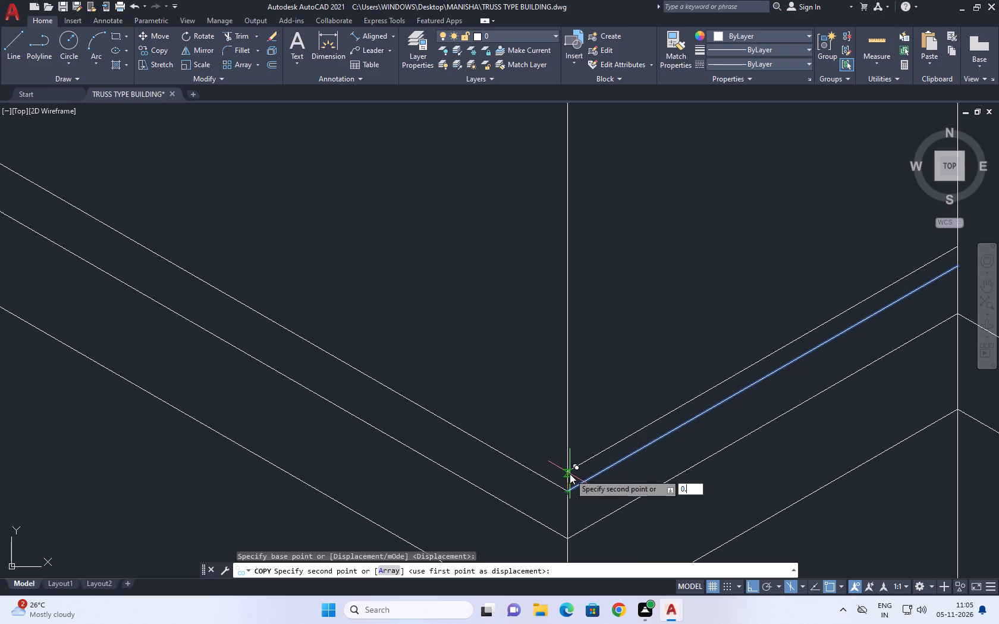
{"action": "type", "text": "05"}
{"action": "key", "text": "Return"}
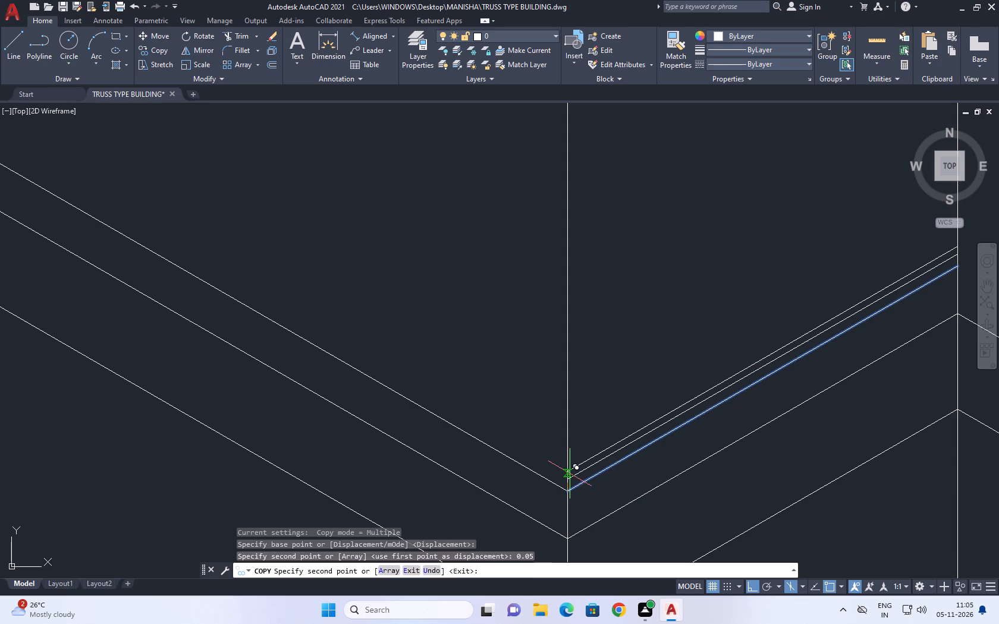
{"action": "right_click", "coordinate": [517, 320]}
{"action": "left_click", "coordinate": [562, 344]}
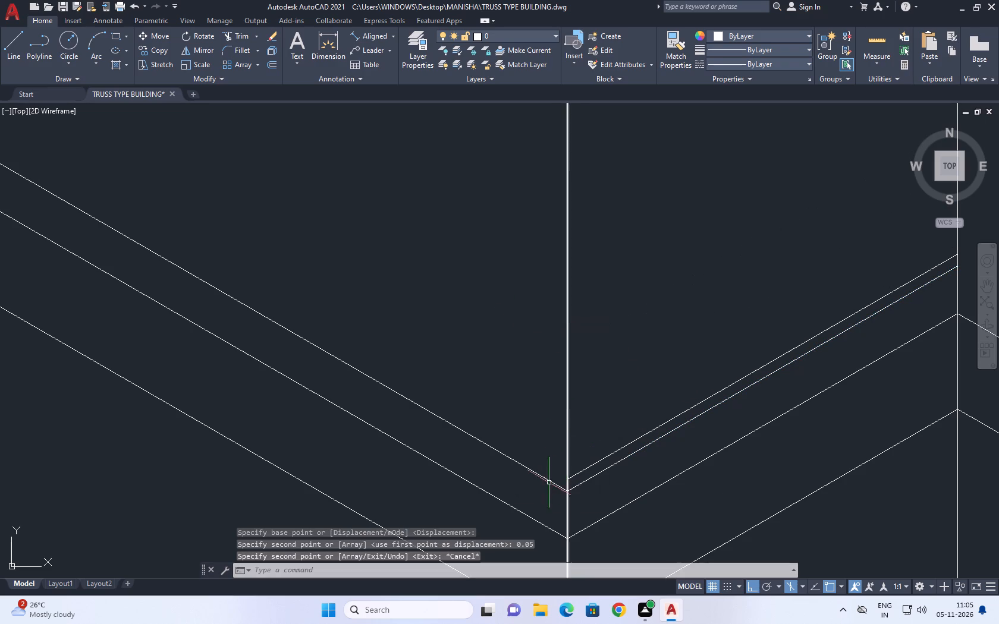
Copy the front face's raised bottom band line up to meet the near end of the return face's new top line.
{"action": "left_click", "coordinate": [548, 483]}
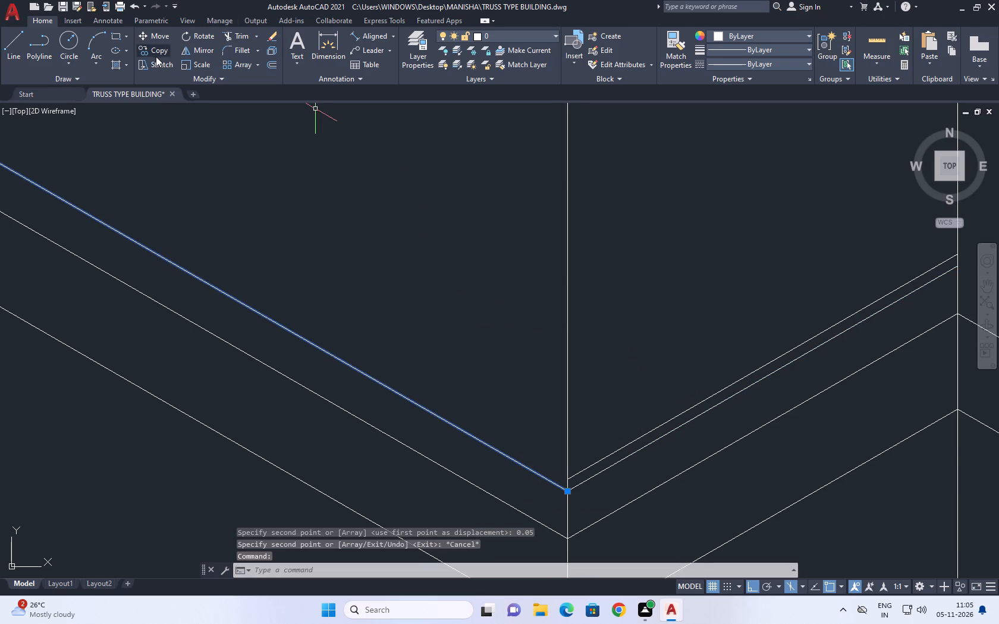
{"action": "left_click", "coordinate": [156, 55]}
{"action": "scroll", "coordinate": [563, 489], "scroll_direction": "up", "scroll_amount": 4}
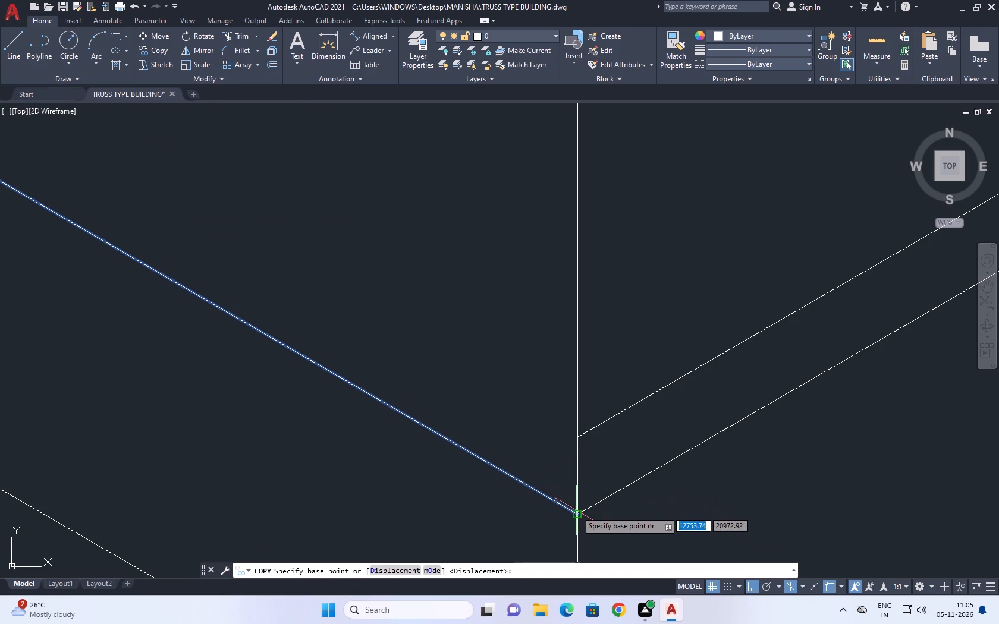
{"action": "left_click_drag", "start_coordinate": [577, 514], "coordinate": [577, 509]}
{"action": "left_click", "coordinate": [578, 435]}
{"action": "right_click_drag", "start_coordinate": [596, 327], "coordinate": [604, 348]}
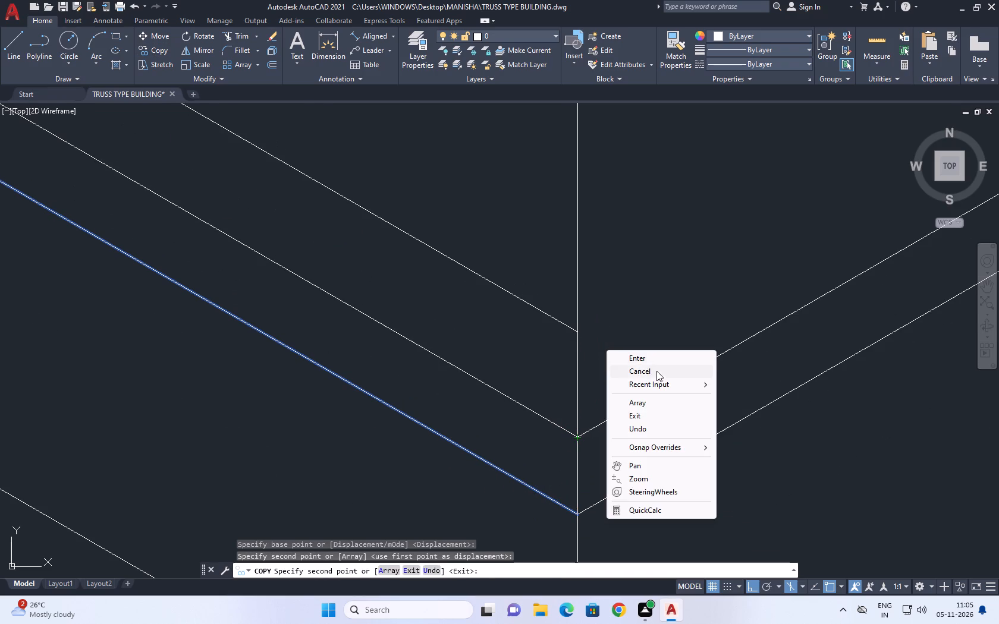
{"action": "left_click", "coordinate": [657, 373]}
Copy the topmost bottom band line on the short return face up by 2, towards the middle of the face.
{"action": "scroll", "coordinate": [655, 388], "scroll_direction": "down", "scroll_amount": 7}
{"action": "middle_click_drag", "start_coordinate": [510, 294], "coordinate": [516, 300]}
{"action": "middle_click_drag", "start_coordinate": [676, 349], "coordinate": [669, 376]}
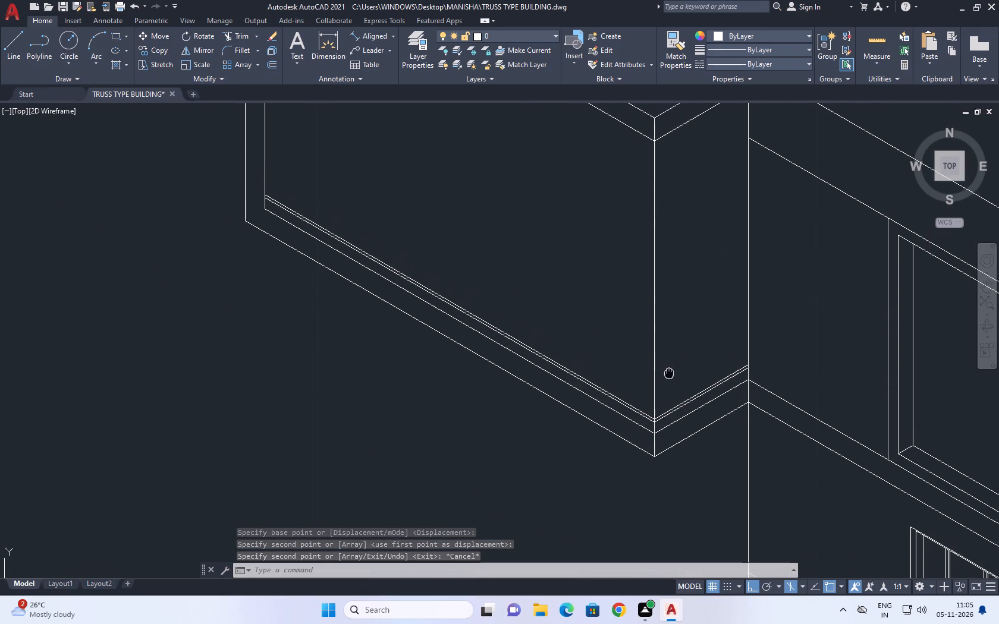
{"action": "middle_click_drag", "start_coordinate": [669, 376], "coordinate": [669, 419]}
{"action": "scroll", "coordinate": [663, 463], "scroll_direction": "up", "scroll_amount": 2}
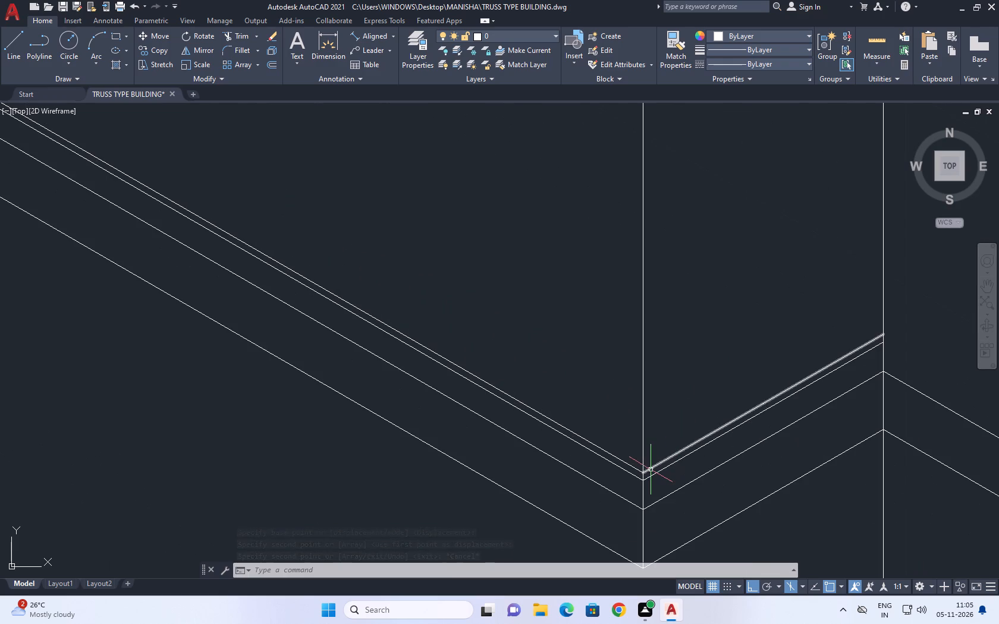
{"action": "left_click", "coordinate": [651, 469]}
{"action": "left_click", "coordinate": [154, 46]}
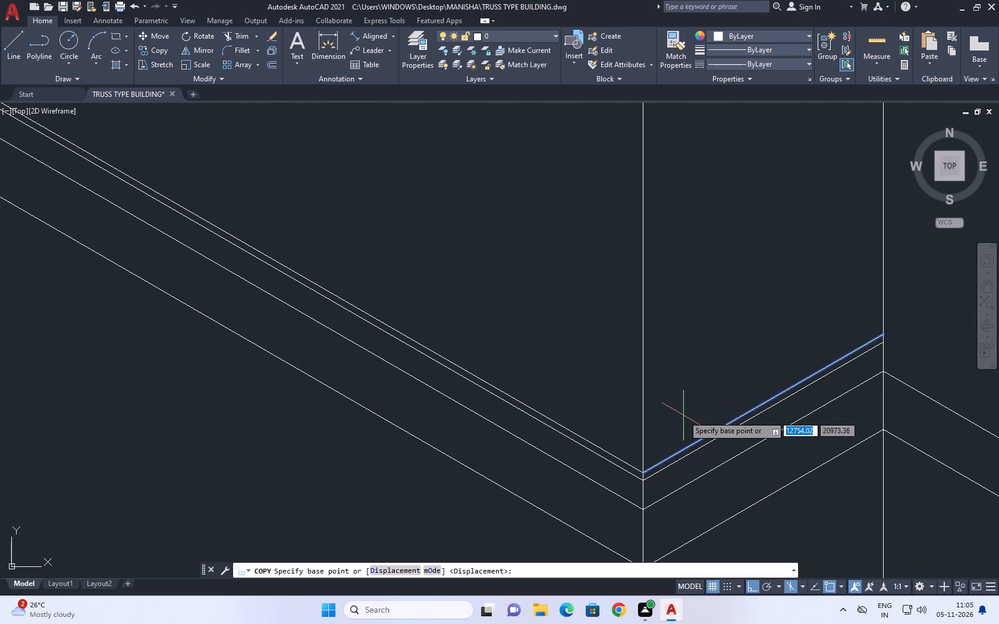
{"action": "left_click", "coordinate": [684, 416]}
{"action": "scroll", "coordinate": [676, 354], "scroll_direction": "down", "scroll_amount": 3}
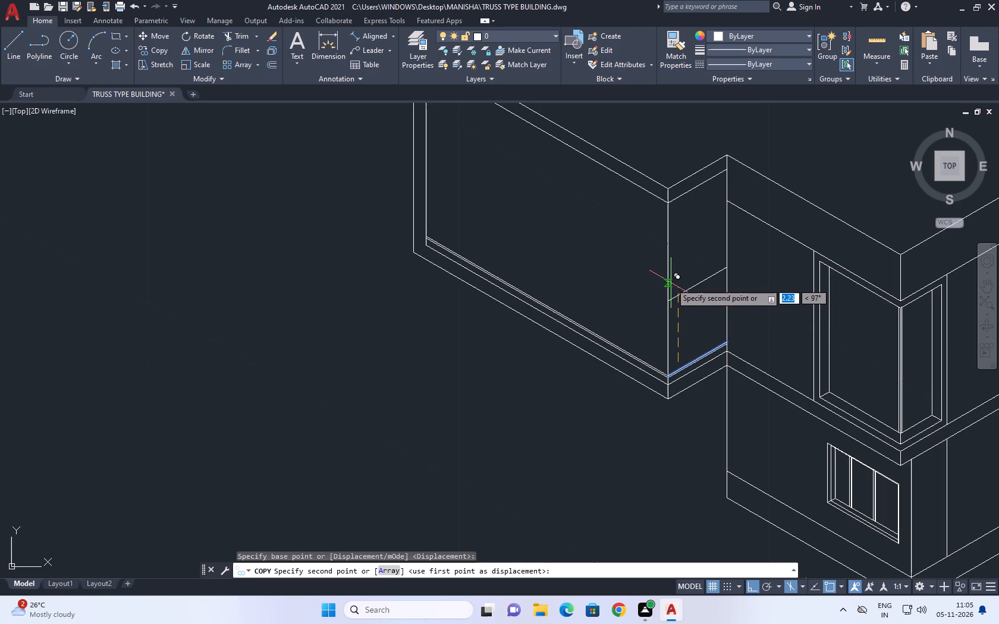
{"action": "key", "text": "2"}
{"action": "key", "text": "Return"}
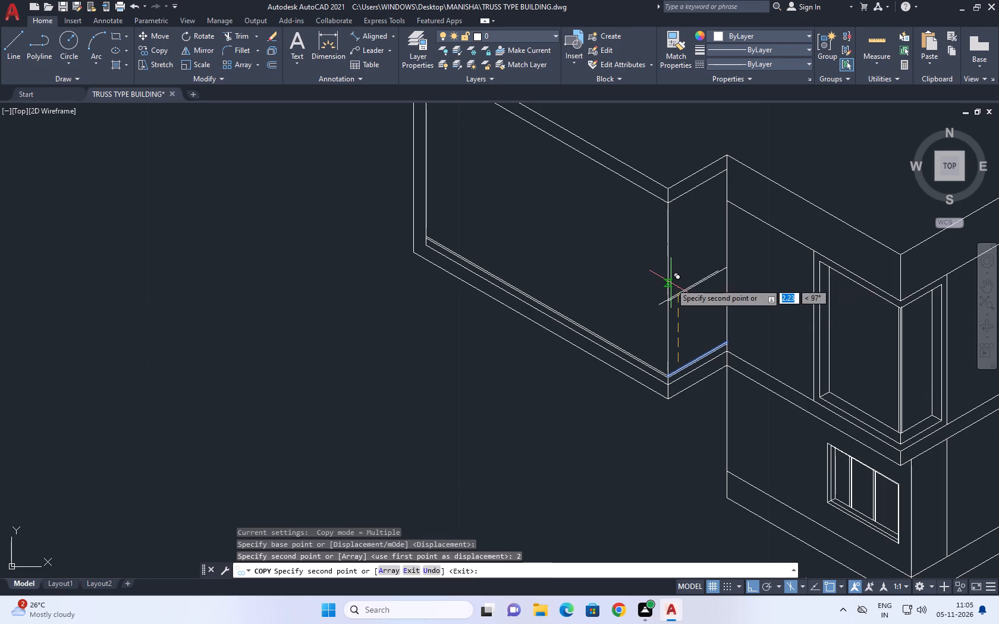
{"action": "right_click", "coordinate": [610, 259]}
{"action": "left_click", "coordinate": [656, 276]}
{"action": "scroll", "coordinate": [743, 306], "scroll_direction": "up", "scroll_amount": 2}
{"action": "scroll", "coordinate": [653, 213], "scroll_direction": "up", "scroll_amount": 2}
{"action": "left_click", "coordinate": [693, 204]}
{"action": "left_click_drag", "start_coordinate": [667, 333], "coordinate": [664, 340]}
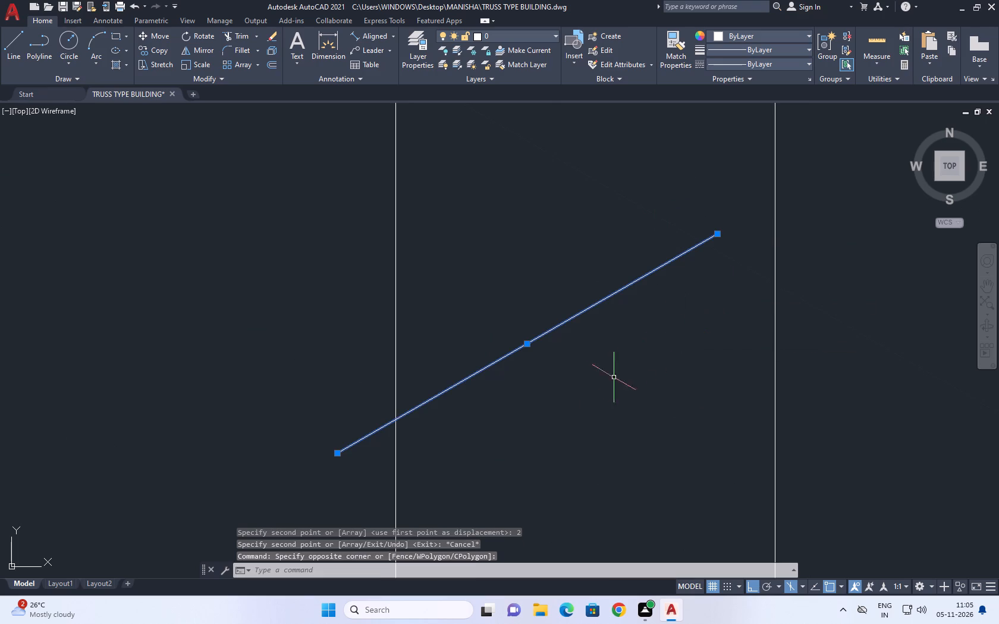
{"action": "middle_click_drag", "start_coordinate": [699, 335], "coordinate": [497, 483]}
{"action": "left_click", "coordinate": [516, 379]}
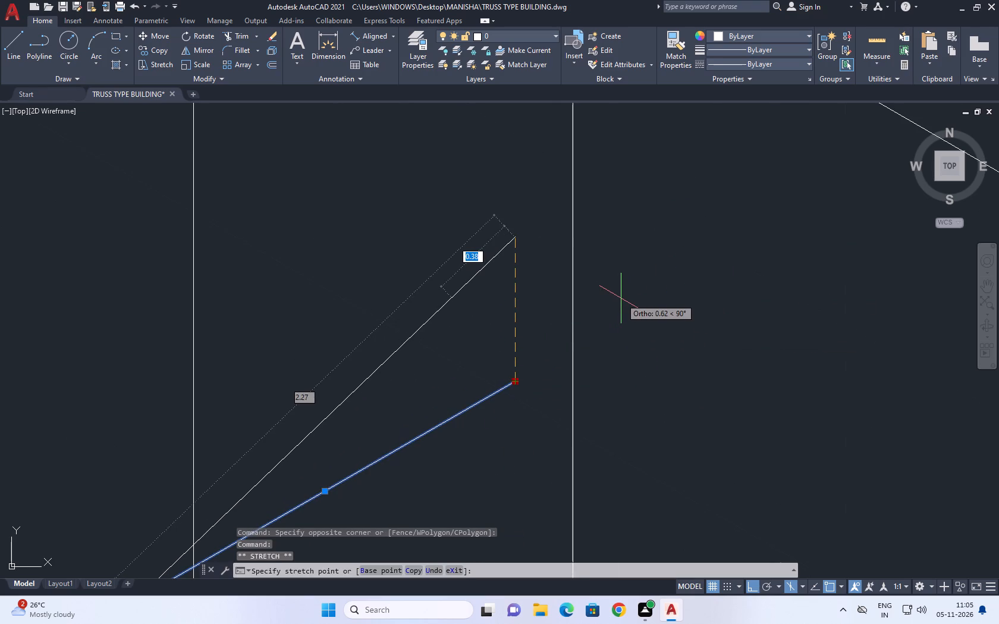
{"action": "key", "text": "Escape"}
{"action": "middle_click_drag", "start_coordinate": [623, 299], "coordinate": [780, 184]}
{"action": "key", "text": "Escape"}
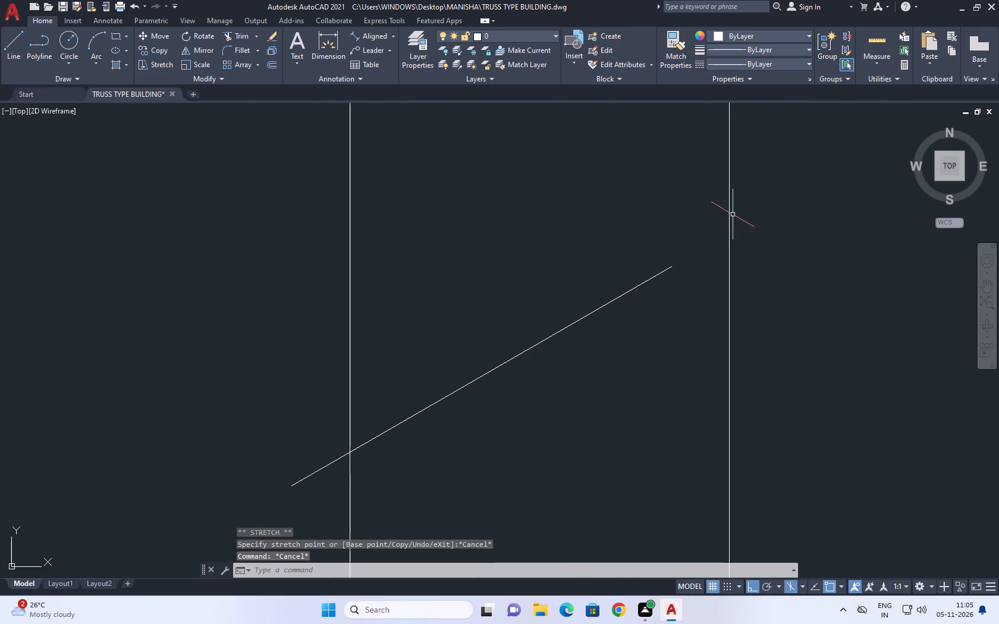
Extend the copied mid-height line on the return face to the vertical edge where the block meets the main wall.
{"action": "key", "text": "e"}
{"action": "key", "text": "x"}
{"action": "key", "text": "space"}
{"action": "left_click", "coordinate": [549, 302]}
{"action": "left_click", "coordinate": [648, 352]}
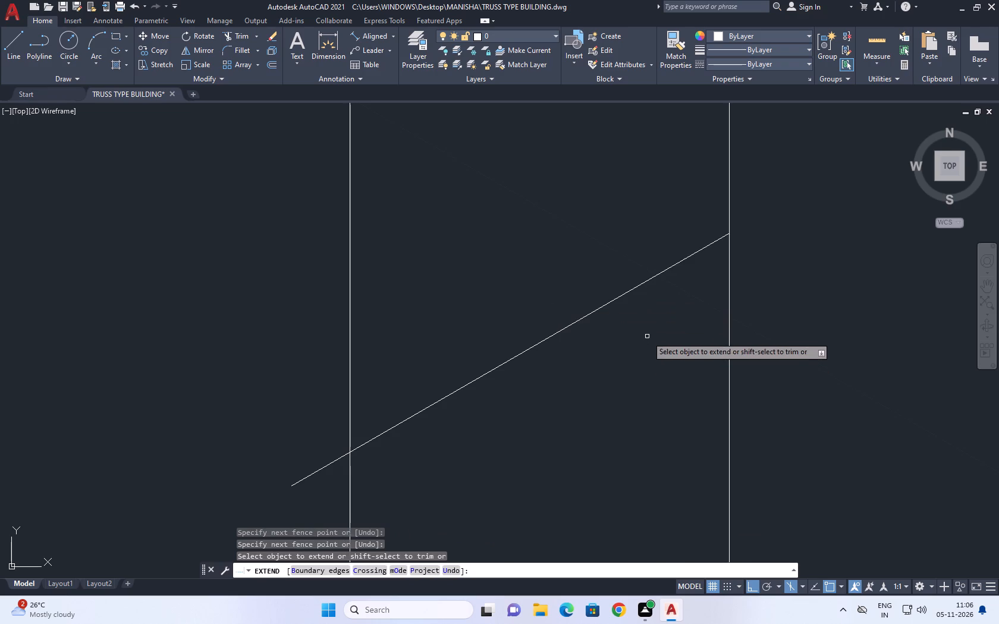
{"action": "scroll", "coordinate": [645, 332], "scroll_direction": "down", "scroll_amount": 4}
{"action": "right_click", "coordinate": [690, 342]}
{"action": "left_click", "coordinate": [707, 360]}
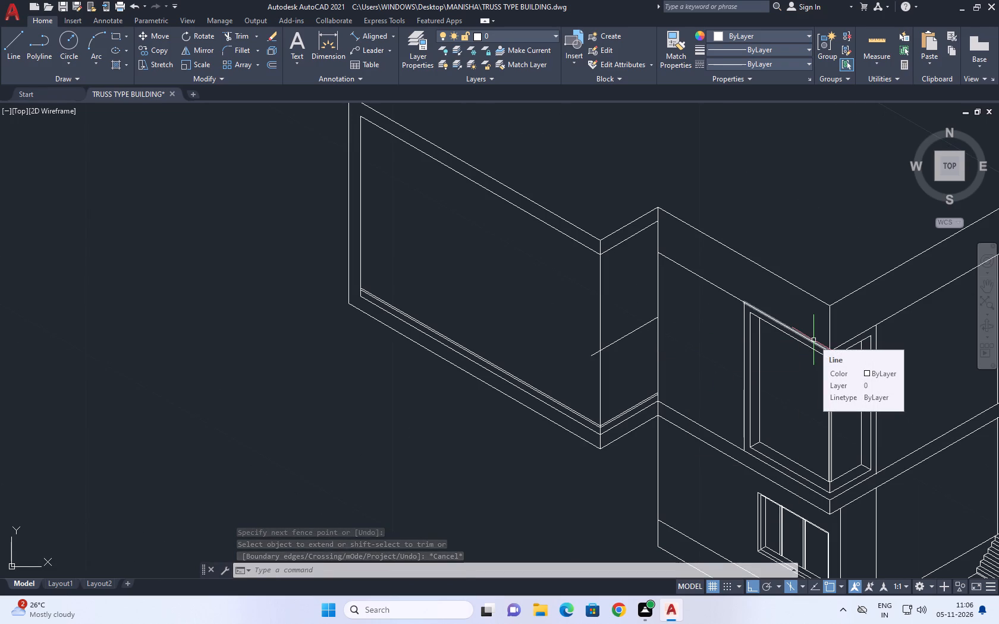
Draw a line about 7.9 long across the front face, from the mid-height line's crossing at the block corner past the inner frame edge.
{"action": "left_click", "coordinate": [14, 46]}
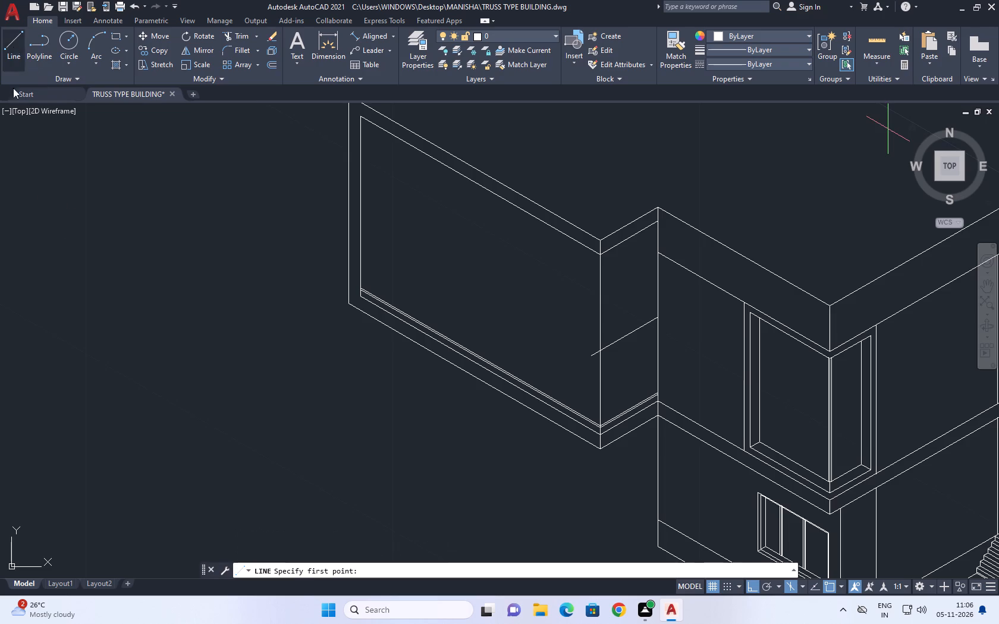
{"action": "scroll", "coordinate": [596, 345], "scroll_direction": "up", "scroll_amount": 2}
{"action": "left_click", "coordinate": [603, 362]}
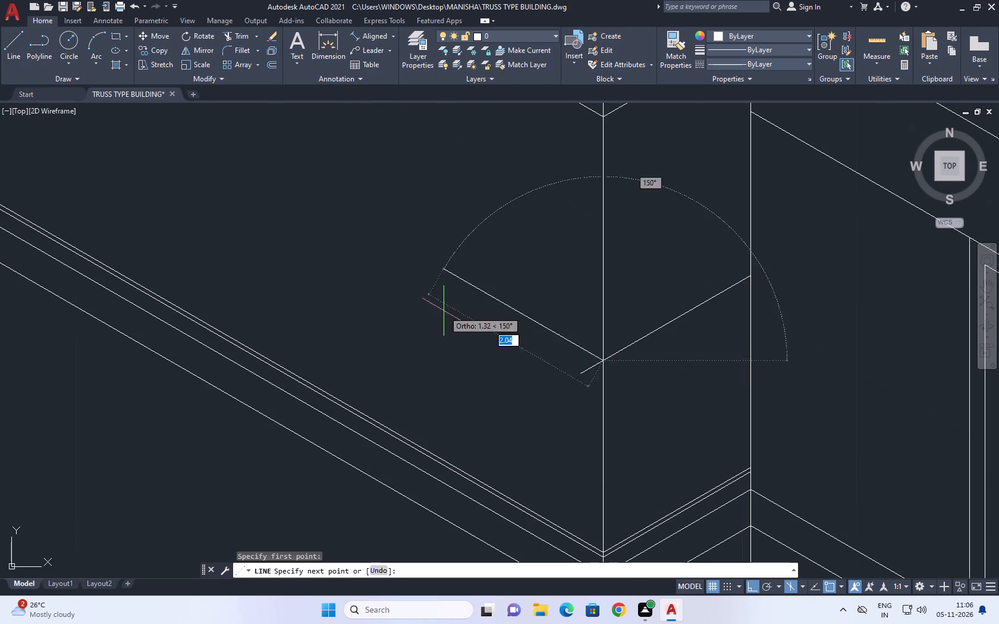
{"action": "scroll", "coordinate": [423, 307], "scroll_direction": "down", "scroll_amount": 3}
{"action": "middle_click_drag", "start_coordinate": [334, 285], "coordinate": [408, 341]}
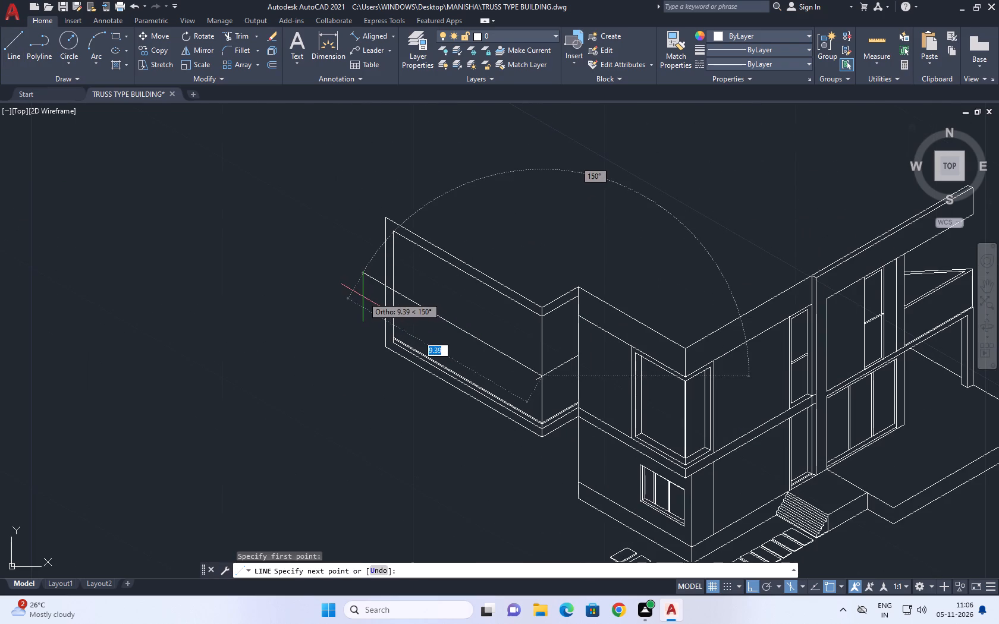
{"action": "scroll", "coordinate": [408, 314], "scroll_direction": "up", "scroll_amount": 3}
{"action": "scroll", "coordinate": [348, 223], "scroll_direction": "up", "scroll_amount": 2}
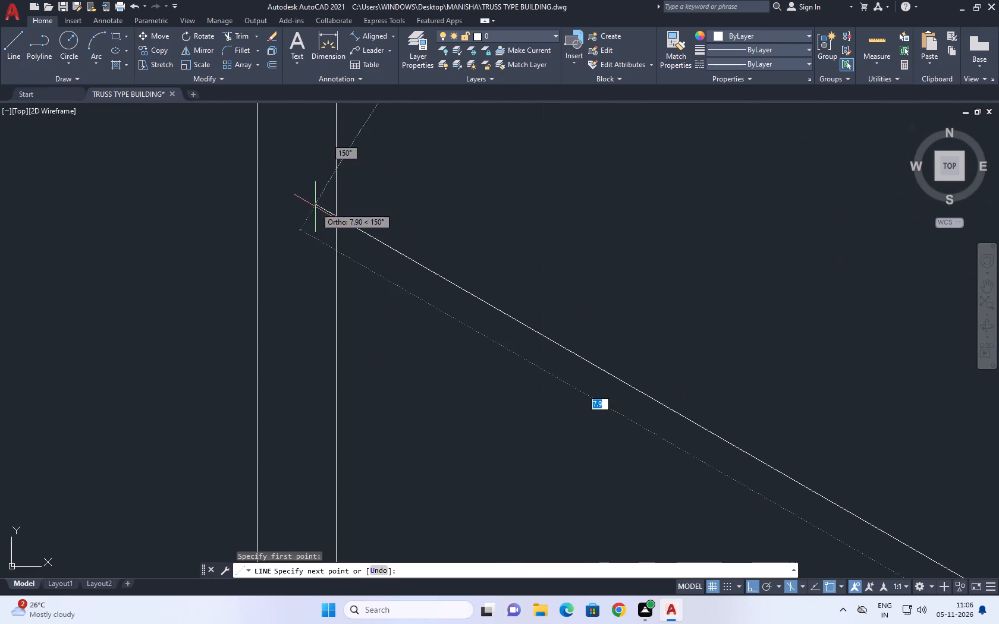
{"action": "left_click", "coordinate": [312, 205]}
{"action": "scroll", "coordinate": [401, 253], "scroll_direction": "down", "scroll_amount": 2}
{"action": "key", "text": "Escape"}
Trim the front face's mid-height line where it overshoots the frame's inner far vertical edge.
{"action": "key", "text": "t"}
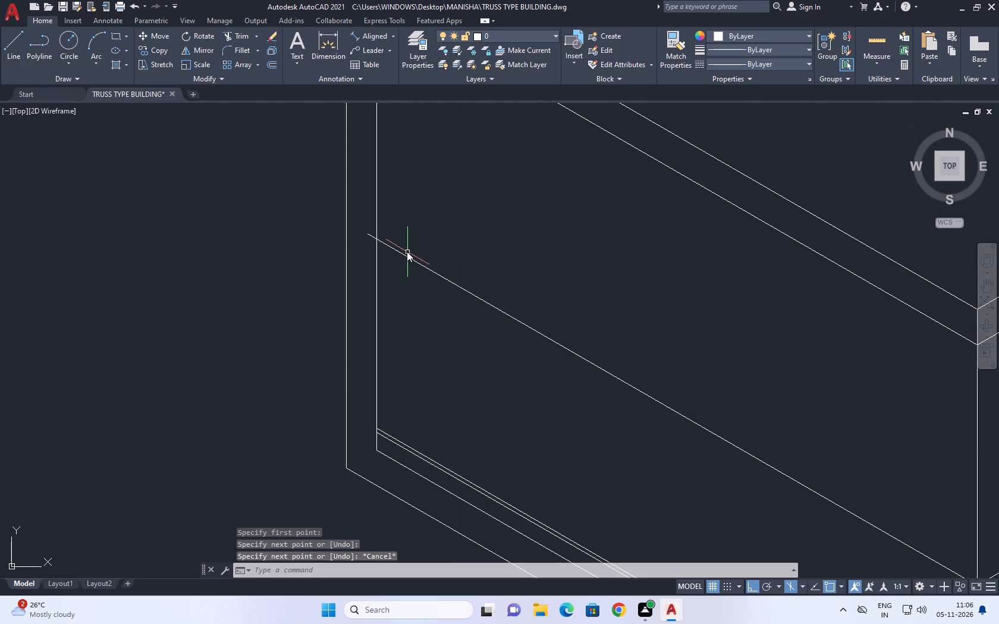
{"action": "key", "text": "r"}
{"action": "key", "text": "space"}
{"action": "left_click", "coordinate": [370, 235]}
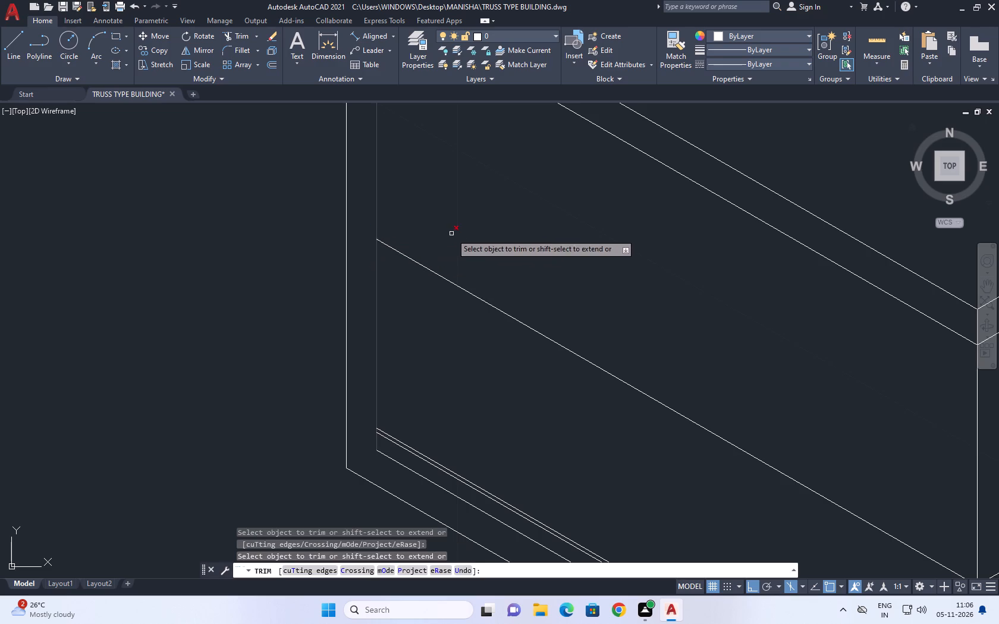
{"action": "key", "text": "Escape"}
Trim the return face's mid-height line where it overshoots the block's front corner edge.
{"action": "scroll", "coordinate": [446, 241], "scroll_direction": "down", "scroll_amount": 2}
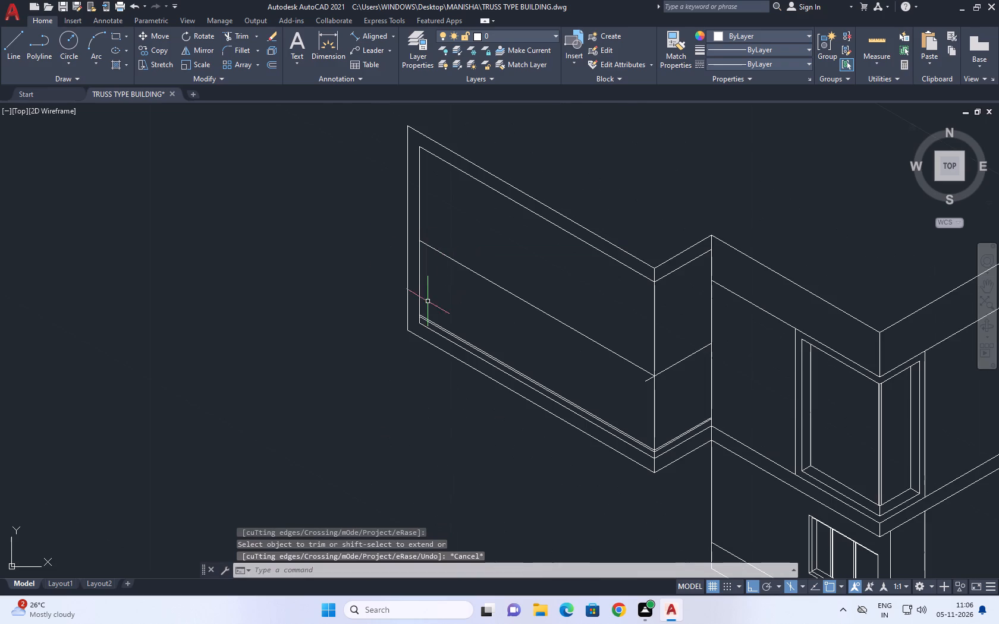
{"action": "middle_click_drag", "start_coordinate": [433, 250], "coordinate": [438, 256]}
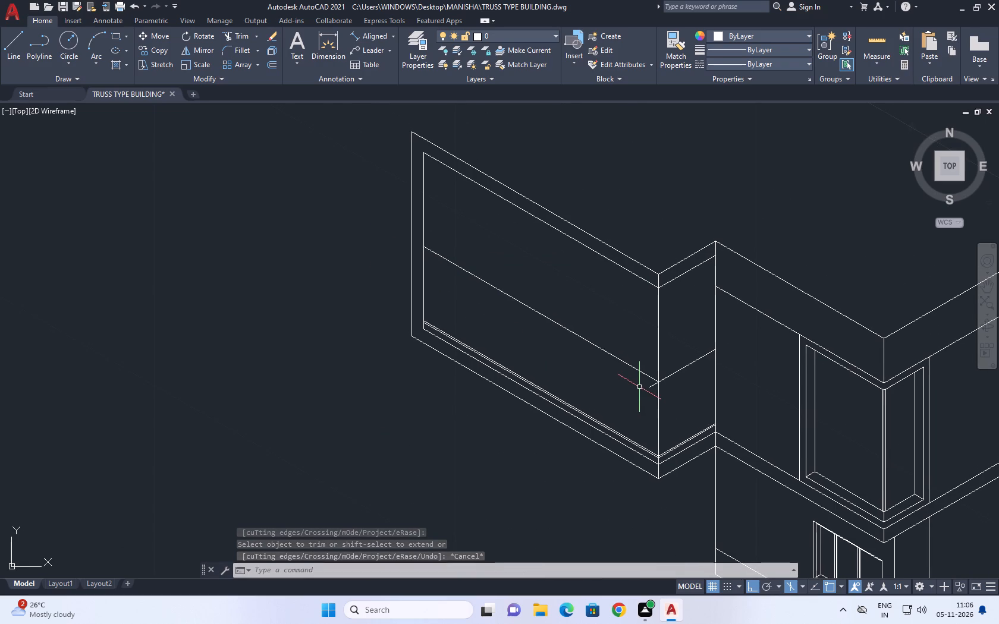
{"action": "key", "text": "t"}
{"action": "key", "text": "r"}
{"action": "key", "text": "space"}
{"action": "scroll", "coordinate": [647, 387], "scroll_direction": "up", "scroll_amount": 2}
{"action": "left_click", "coordinate": [658, 387]}
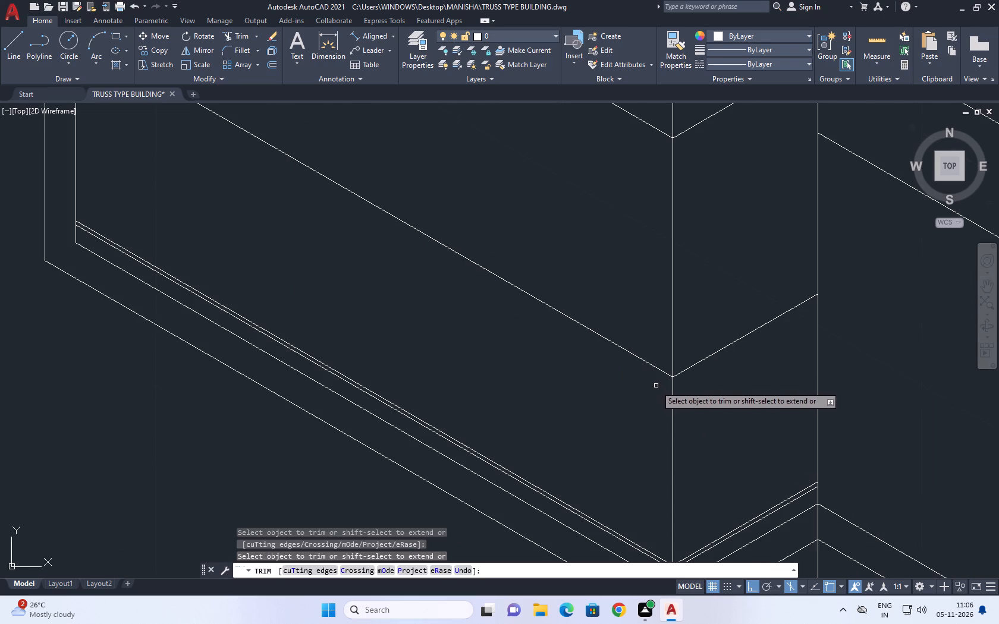
{"action": "key", "text": "Escape"}
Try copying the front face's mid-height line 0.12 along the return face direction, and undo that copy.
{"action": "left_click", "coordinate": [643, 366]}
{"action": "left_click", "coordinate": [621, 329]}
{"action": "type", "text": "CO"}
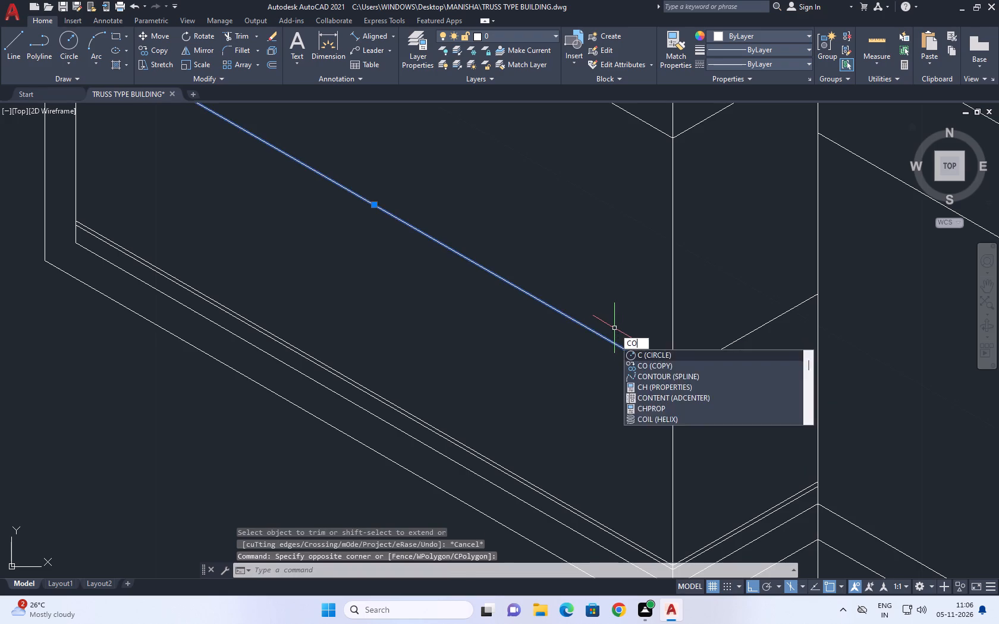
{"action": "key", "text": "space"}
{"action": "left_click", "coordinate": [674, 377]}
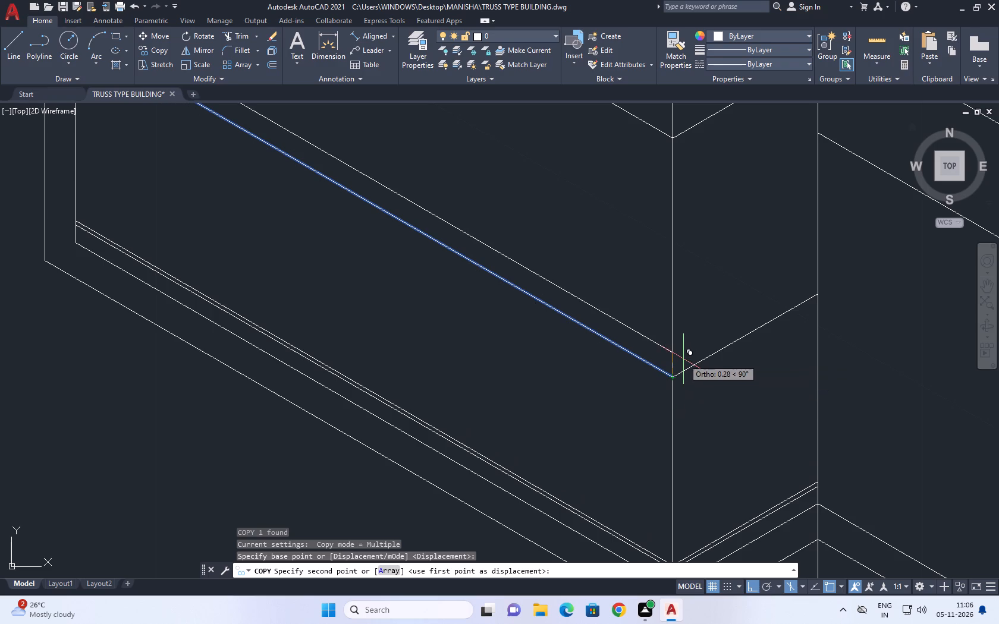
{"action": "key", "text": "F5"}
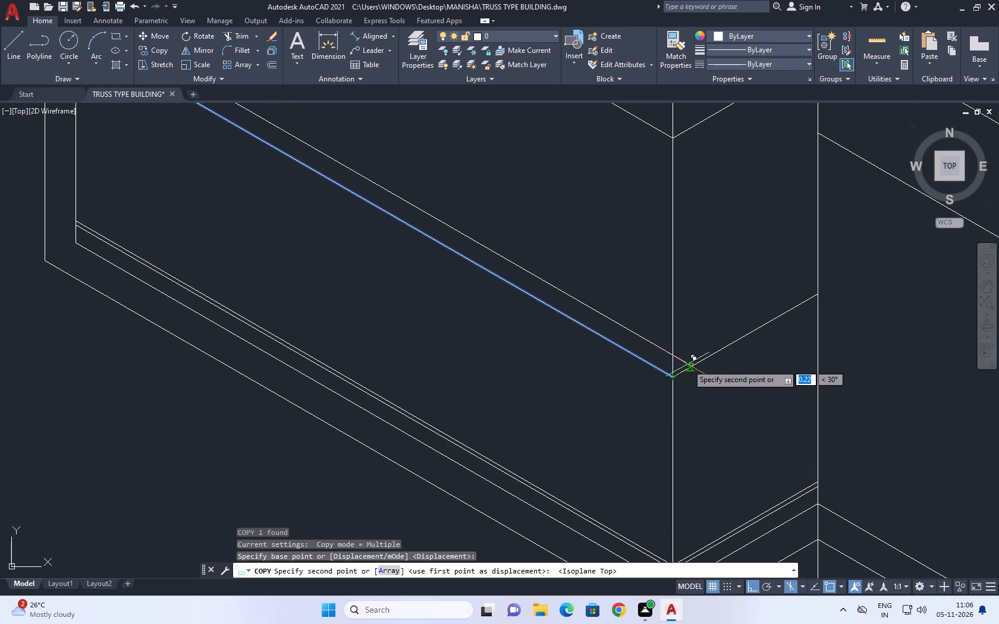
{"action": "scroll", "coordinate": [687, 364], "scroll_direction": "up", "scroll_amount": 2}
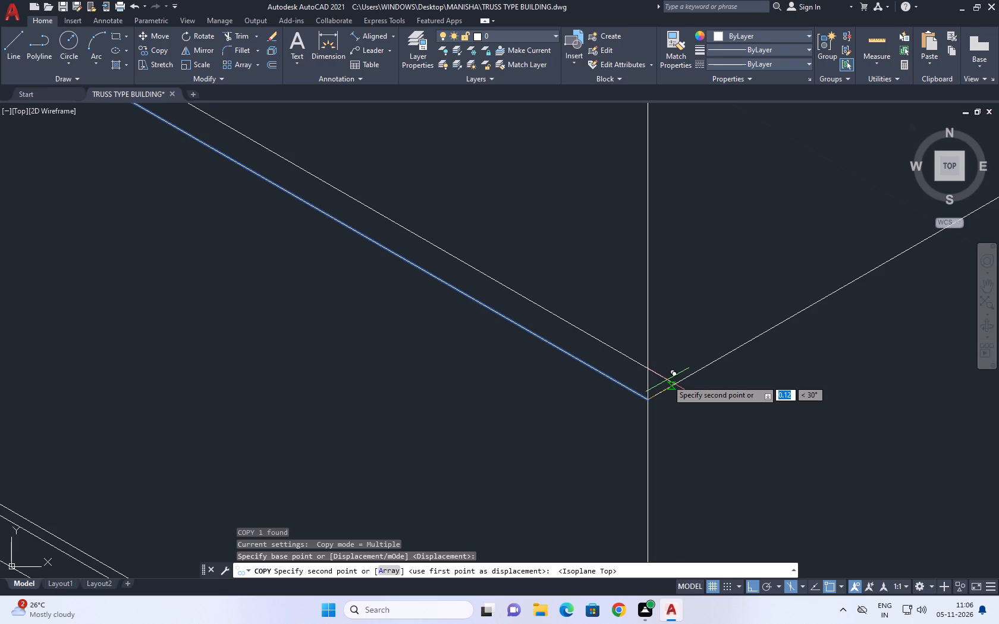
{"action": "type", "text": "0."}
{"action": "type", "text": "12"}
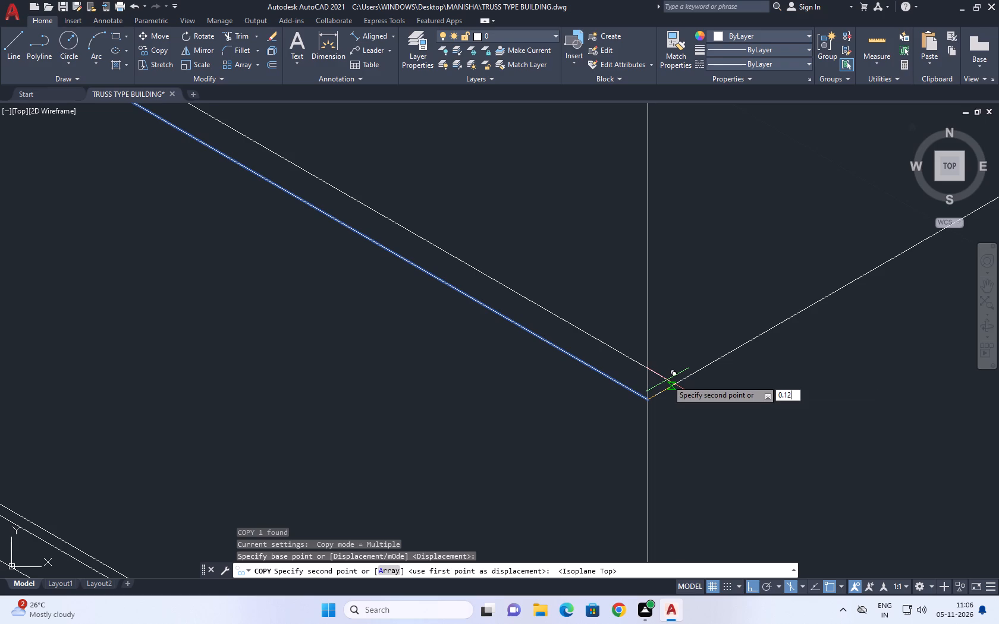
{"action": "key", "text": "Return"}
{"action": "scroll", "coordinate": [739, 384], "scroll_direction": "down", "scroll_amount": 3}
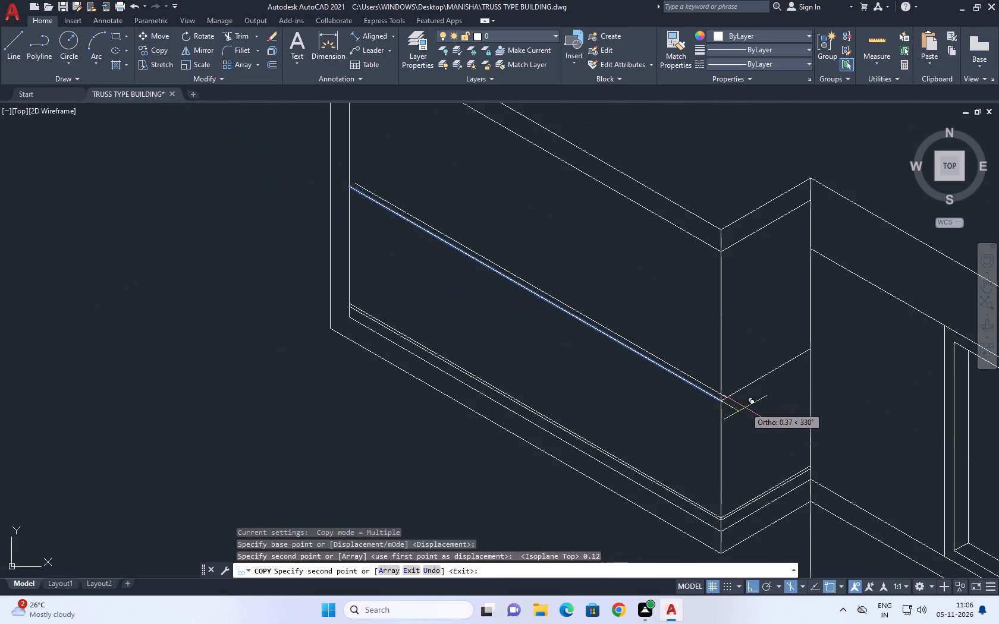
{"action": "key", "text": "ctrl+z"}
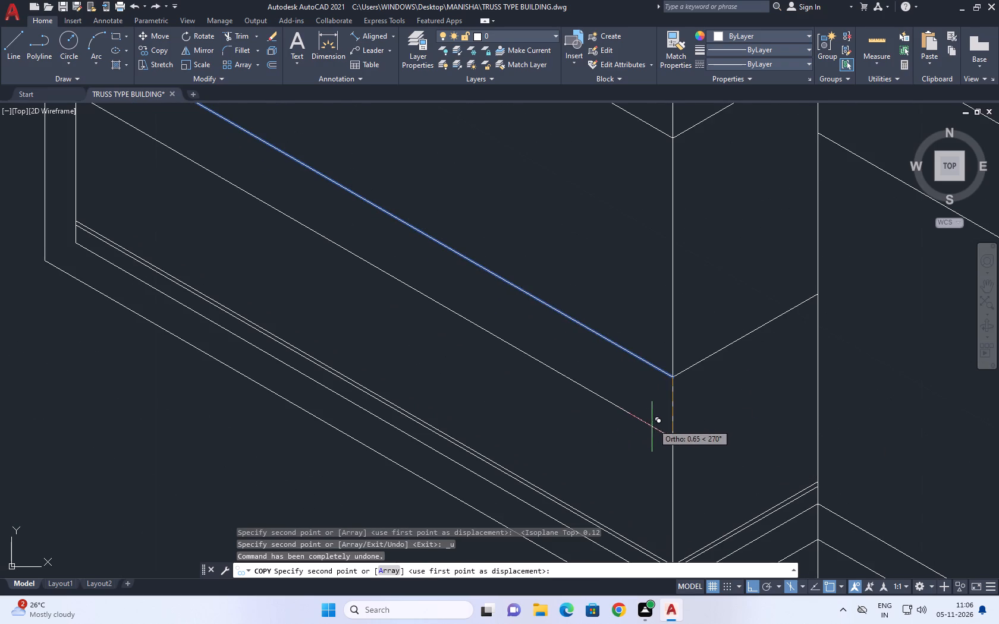
Move the front and return faces' mid-height lines together a short distance straight down toward the bottom bands.
{"action": "scroll", "coordinate": [678, 376], "scroll_direction": "down", "scroll_amount": 3}
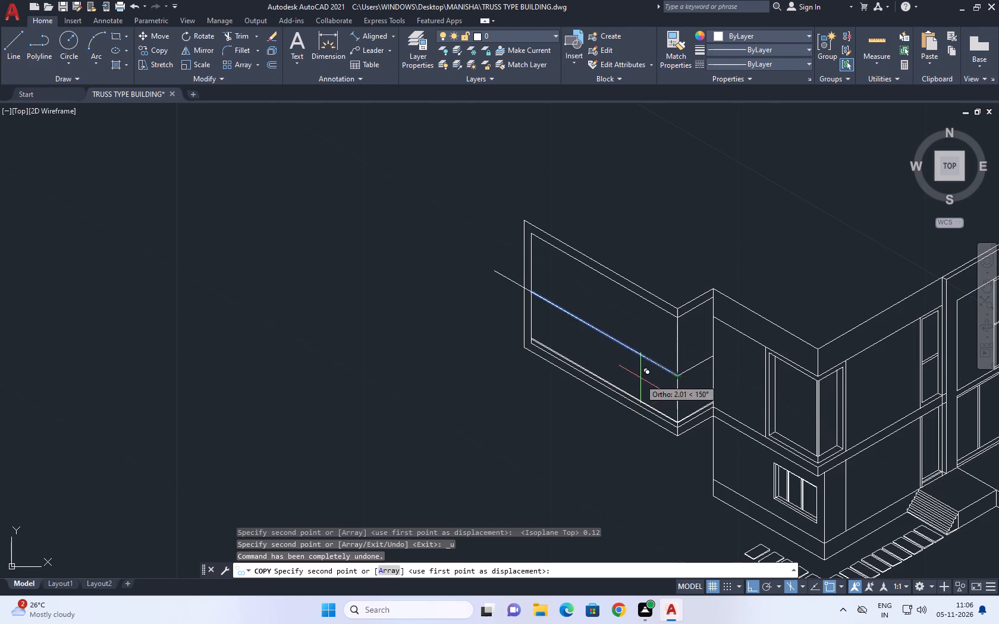
{"action": "key", "text": "space"}
{"action": "scroll", "coordinate": [667, 364], "scroll_direction": "up", "scroll_amount": 2}
{"action": "left_click_drag", "start_coordinate": [667, 365], "coordinate": [661, 389]}
{"action": "left_click", "coordinate": [637, 417]}
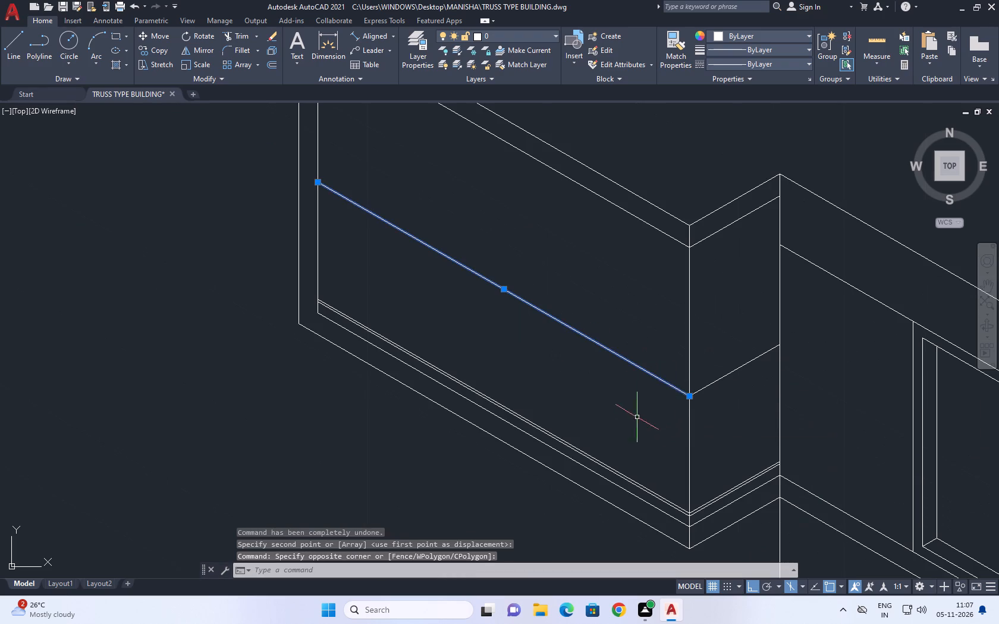
{"action": "left_click", "coordinate": [714, 389]}
{"action": "left_click", "coordinate": [704, 355]}
{"action": "middle_click_drag", "start_coordinate": [742, 402], "coordinate": [726, 327]}
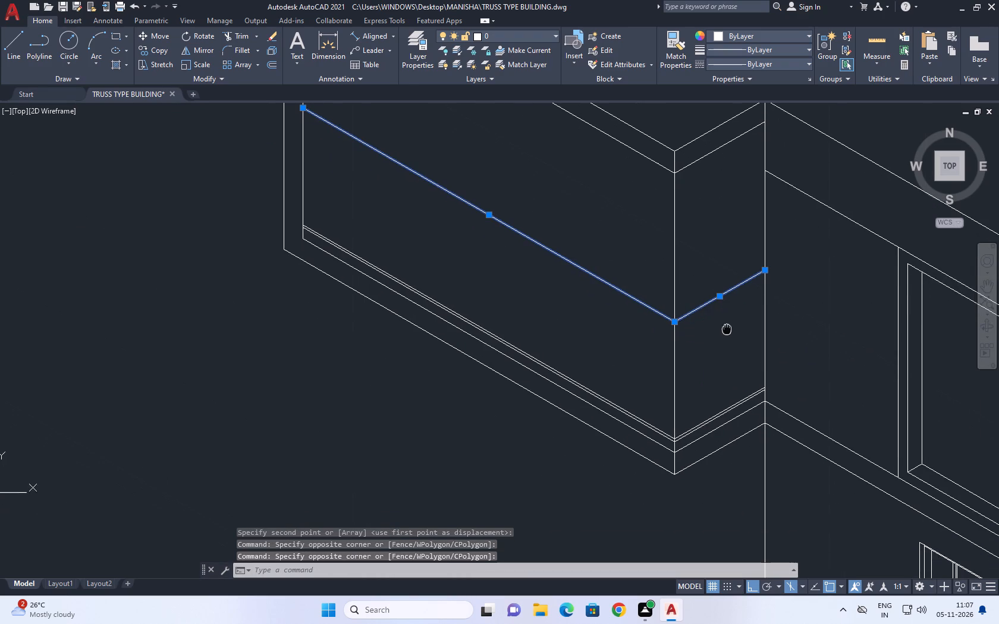
{"action": "key", "text": "m"}
{"action": "key", "text": "space"}
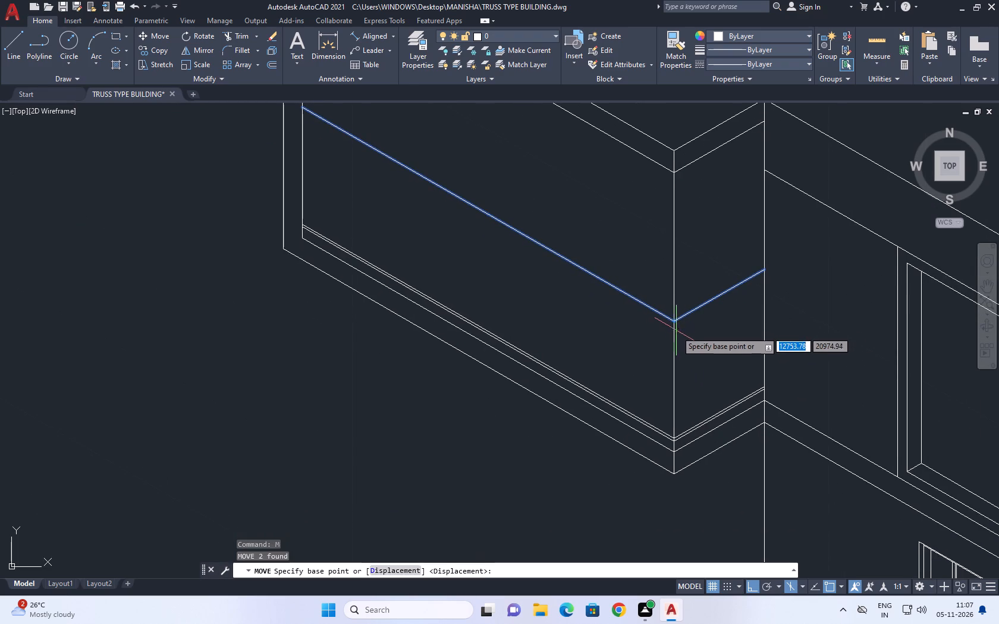
{"action": "left_click", "coordinate": [690, 342]}
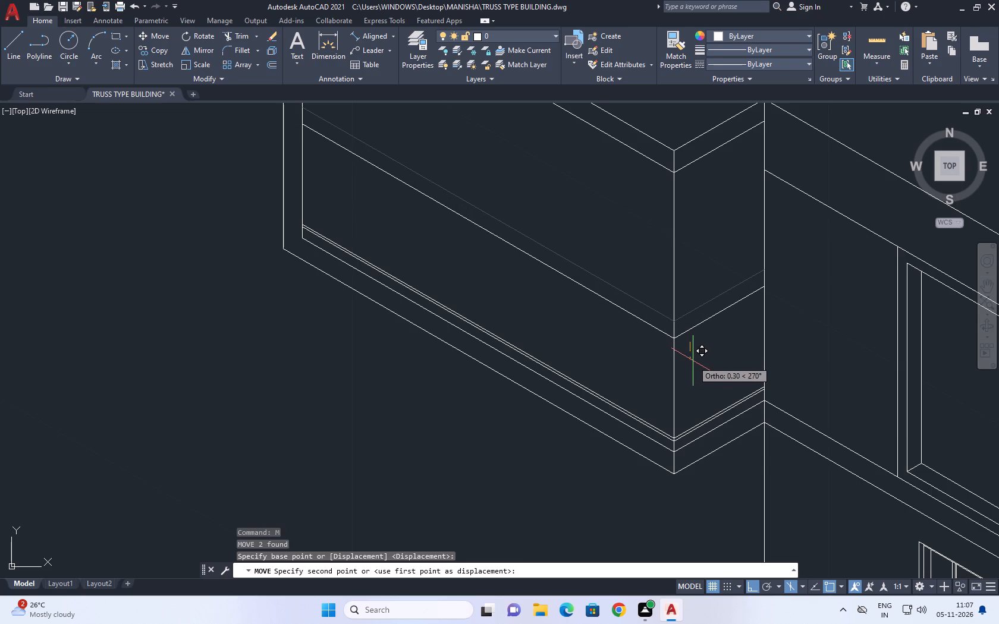
{"action": "left_click", "coordinate": [693, 365]}
{"action": "left_click", "coordinate": [692, 345]}
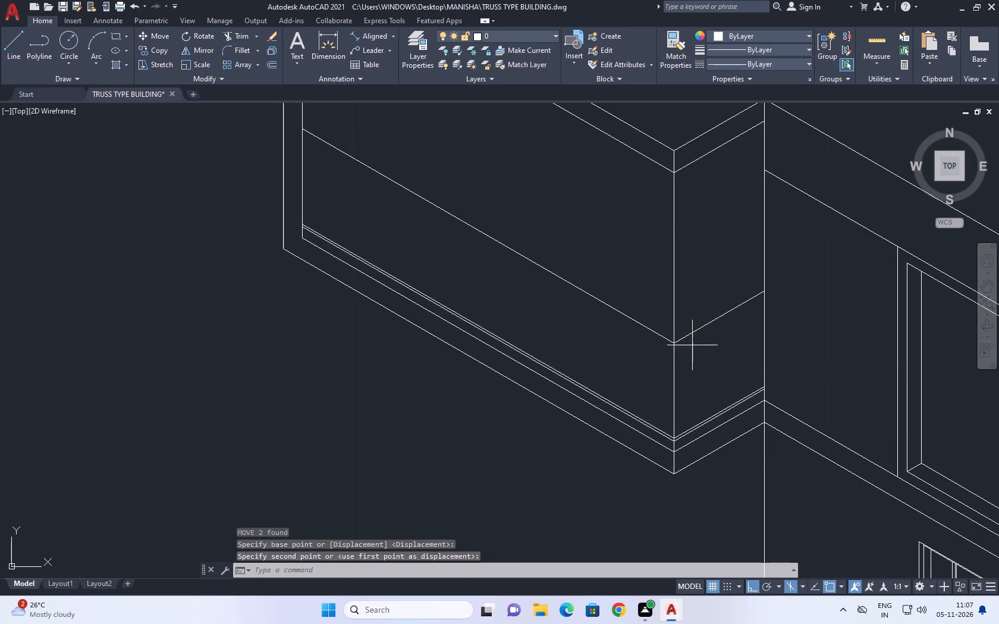
Copy the return face's mid-height line along the front face direction, replacing a first try of 0.01 with 0.05.
{"action": "left_click_drag", "start_coordinate": [692, 326], "coordinate": [686, 319]}
{"action": "key", "text": "c"}
{"action": "type", "text": "O"}
{"action": "key", "text": "space"}
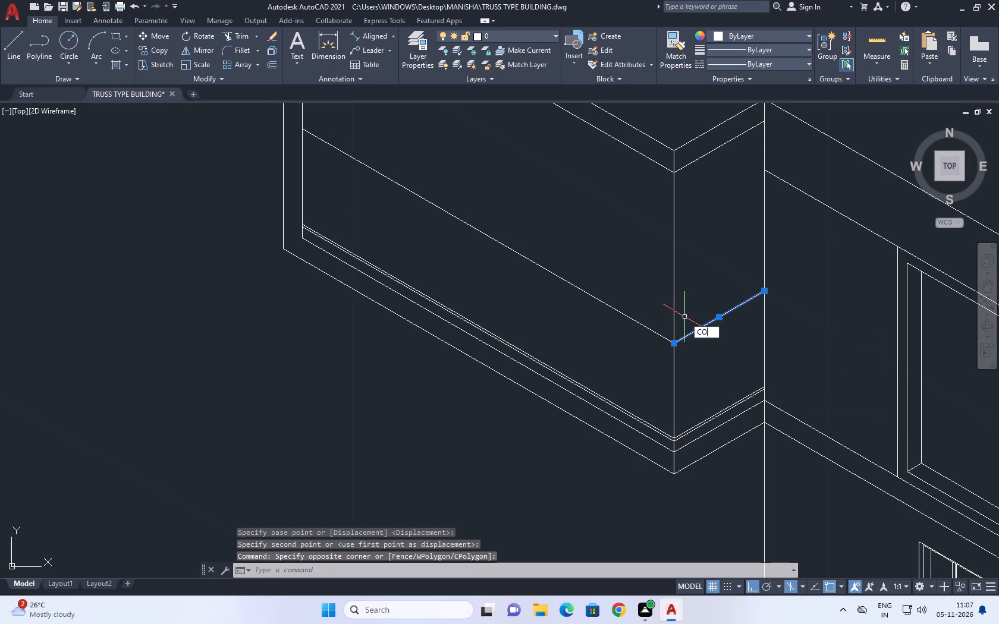
{"action": "left_click", "coordinate": [673, 343]}
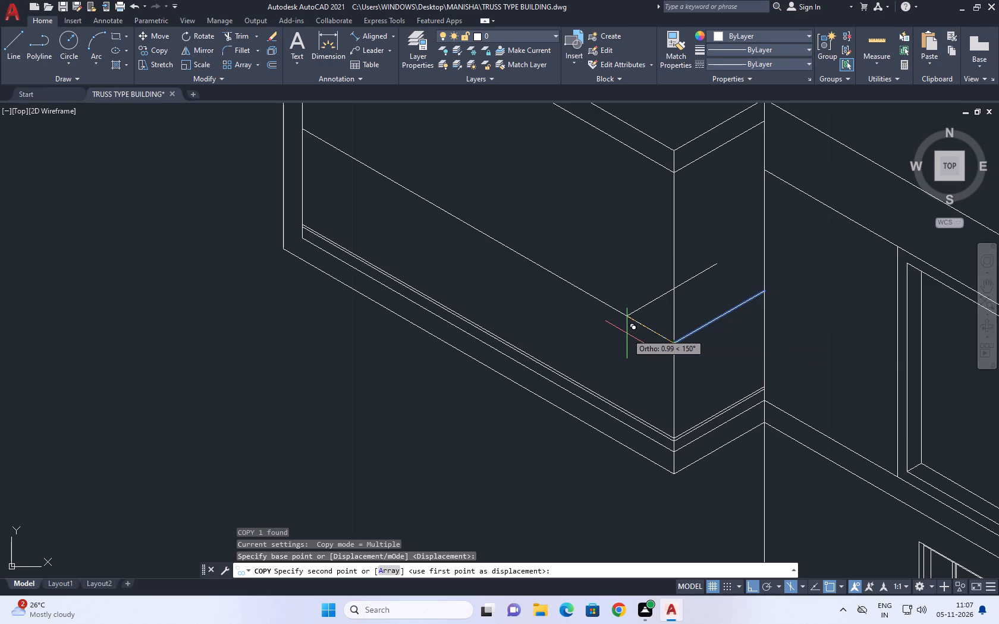
{"action": "type", "text": "0."}
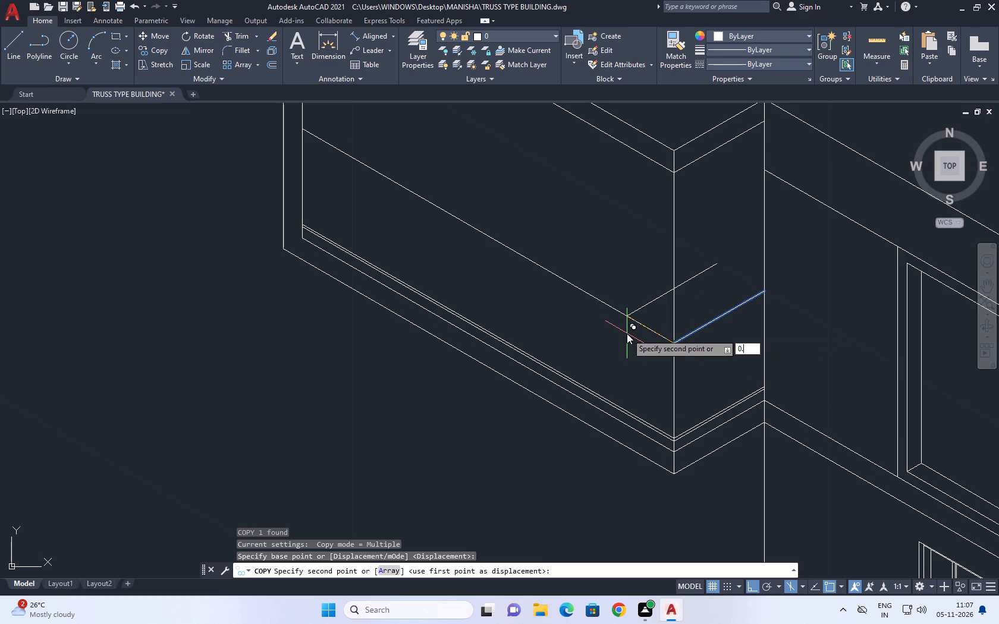
{"action": "type", "text": "01"}
{"action": "key", "text": "Return"}
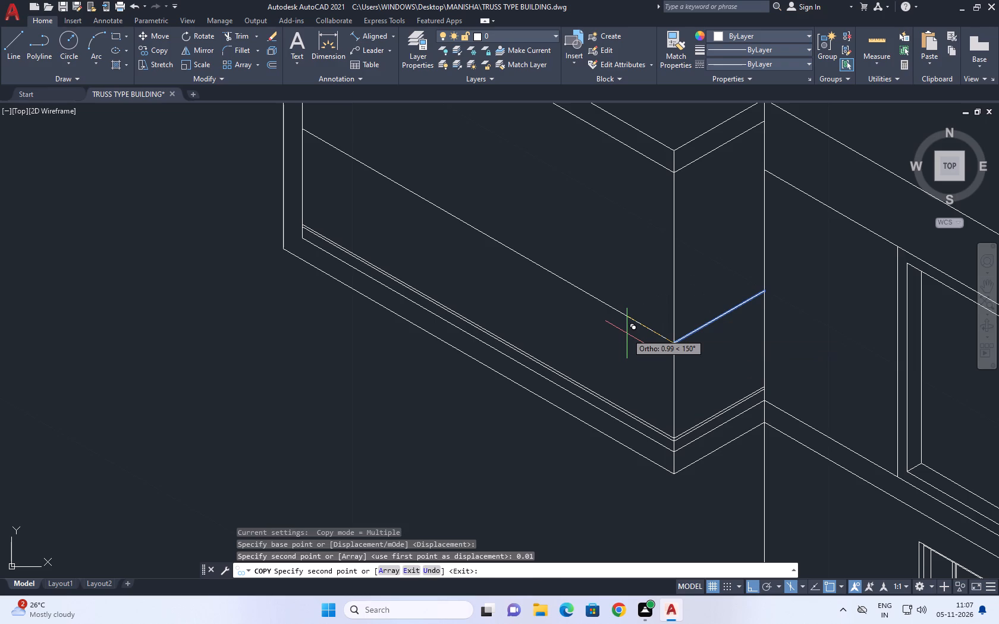
{"action": "key", "text": "ctrl+z"}
{"action": "type", "text": "0.05"}
{"action": "key", "text": "Return"}
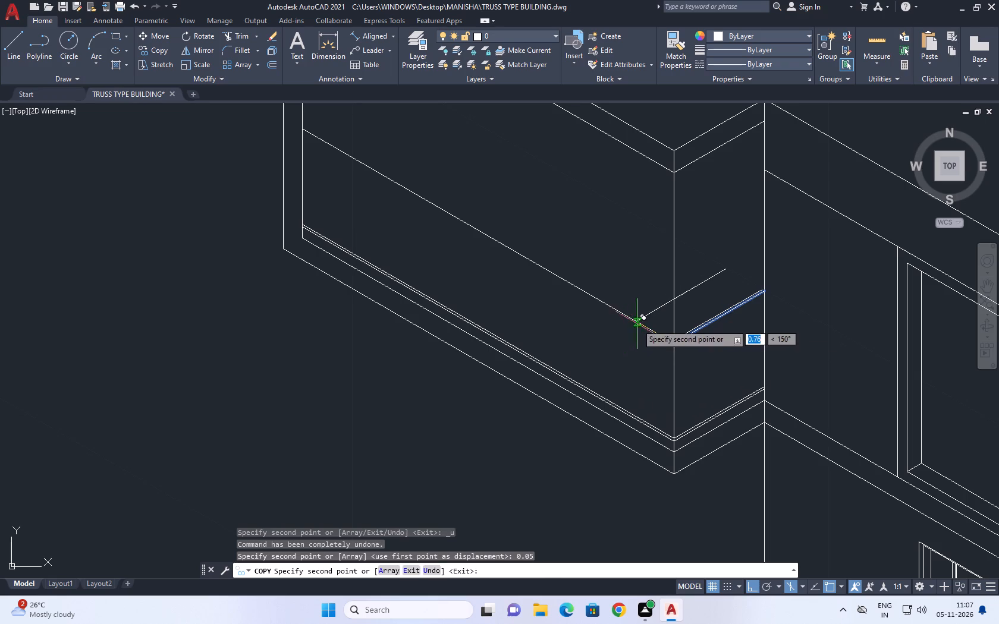
{"action": "right_click", "coordinate": [640, 315]}
{"action": "left_click", "coordinate": [684, 332]}
Copy the front face's mid-height line about 0.05 straight up from the block's front corner edge.
{"action": "scroll", "coordinate": [661, 332], "scroll_direction": "up", "scroll_amount": 2}
{"action": "left_click", "coordinate": [660, 332]}
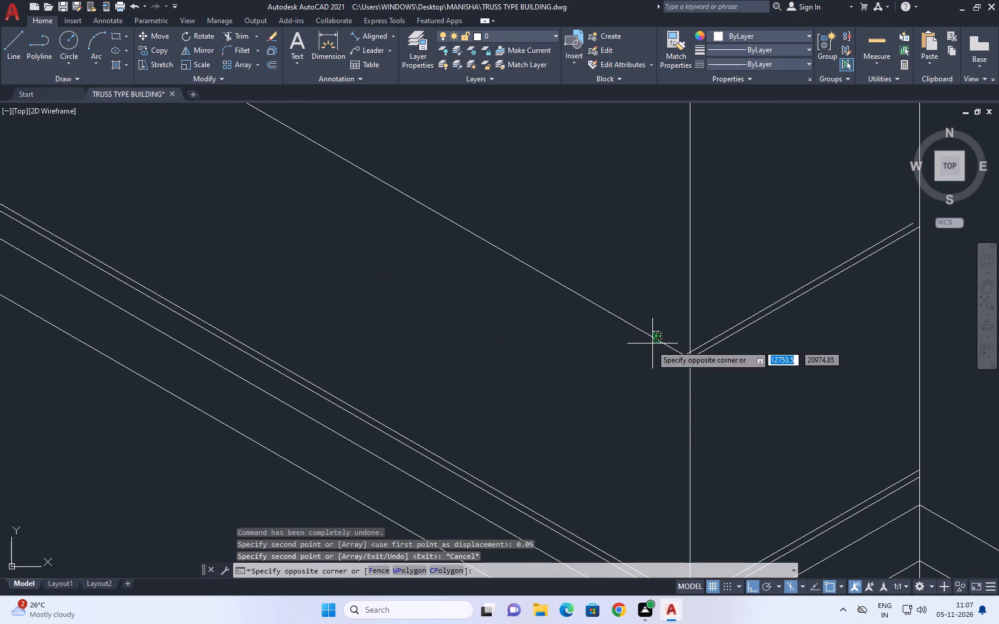
{"action": "left_click_drag", "start_coordinate": [640, 349], "coordinate": [626, 361]}
{"action": "left_click", "coordinate": [161, 52]}
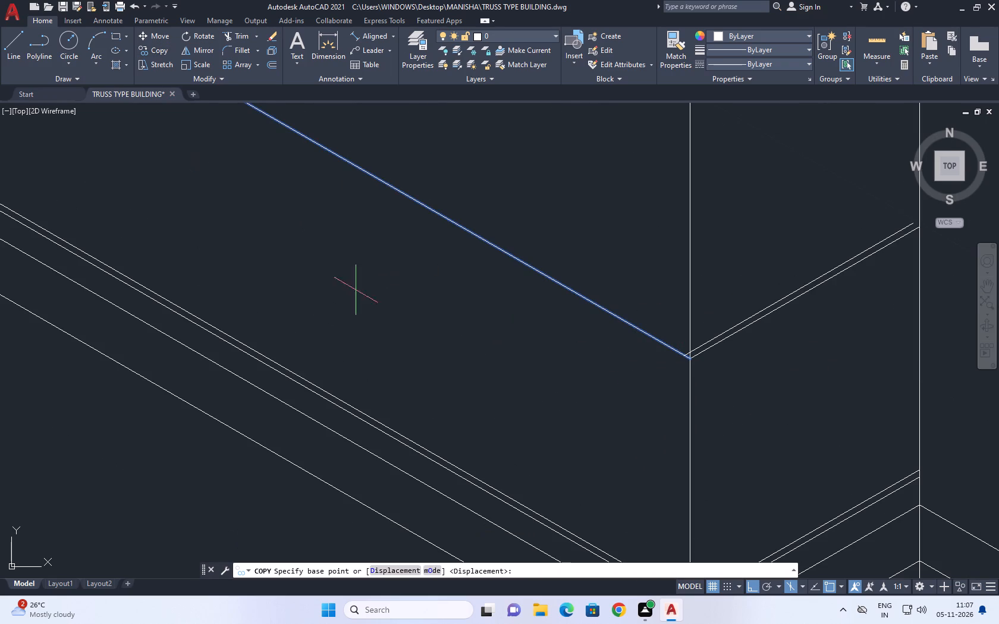
{"action": "scroll", "coordinate": [708, 347], "scroll_direction": "up", "scroll_amount": 2}
{"action": "scroll", "coordinate": [667, 381], "scroll_direction": "up", "scroll_amount": 3}
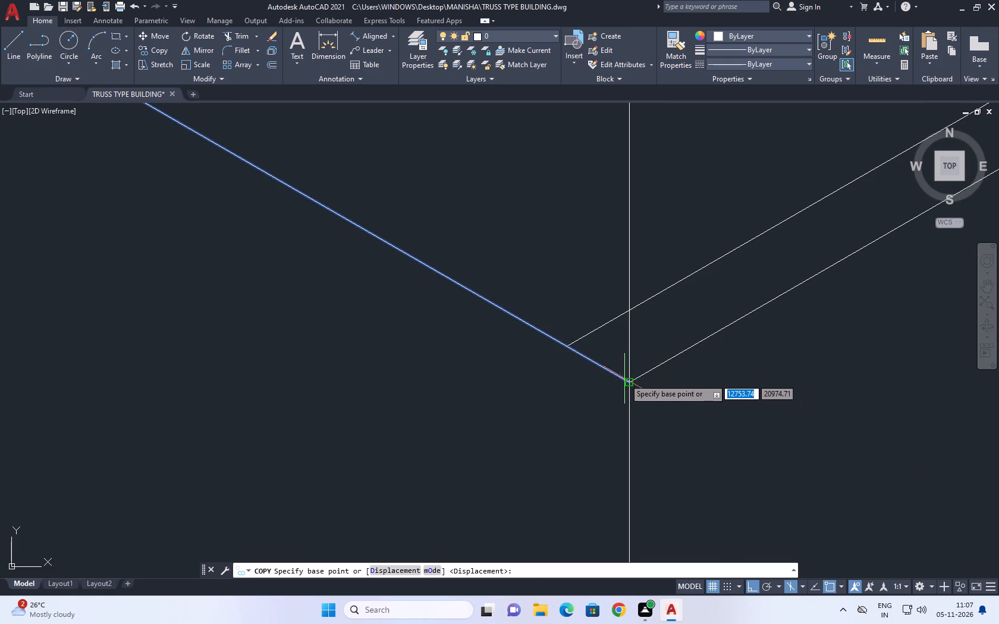
{"action": "left_click", "coordinate": [628, 379]}
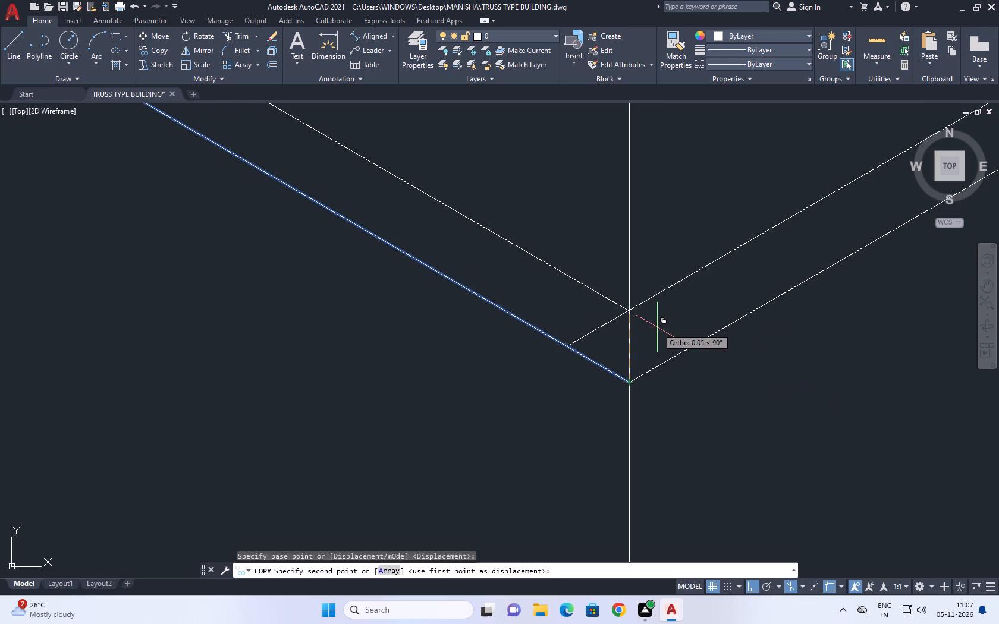
{"action": "left_click", "coordinate": [657, 327]}
{"action": "right_click", "coordinate": [548, 469]}
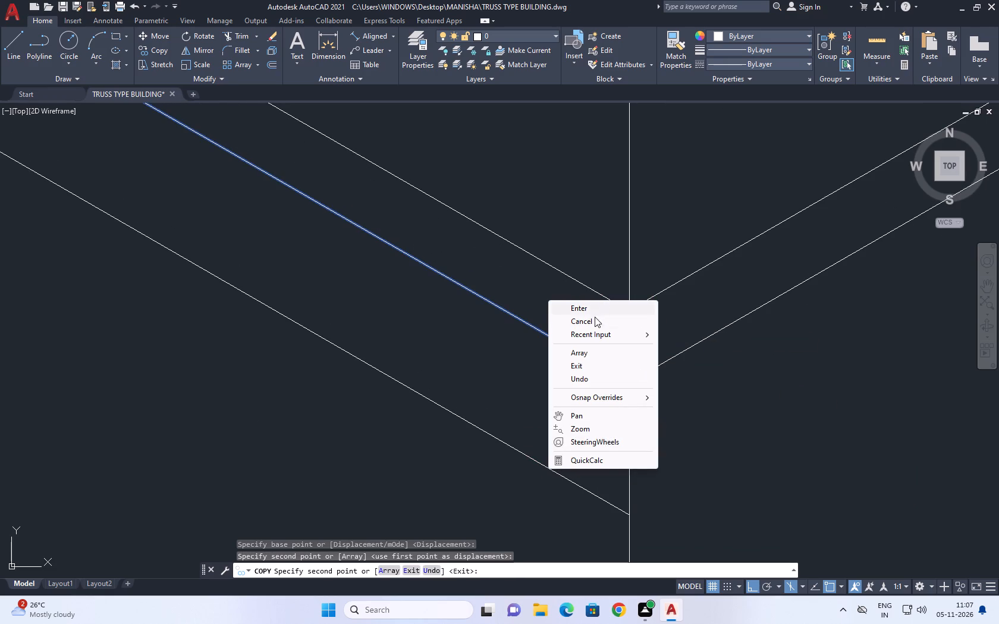
{"action": "left_click", "coordinate": [593, 323]}
Move the copied front line straight up so its end meets the copied return line's crossing with the corner edge.
{"action": "scroll", "coordinate": [626, 314], "scroll_direction": "up", "scroll_amount": 7}
{"action": "scroll", "coordinate": [655, 411], "scroll_direction": "up", "scroll_amount": 4}
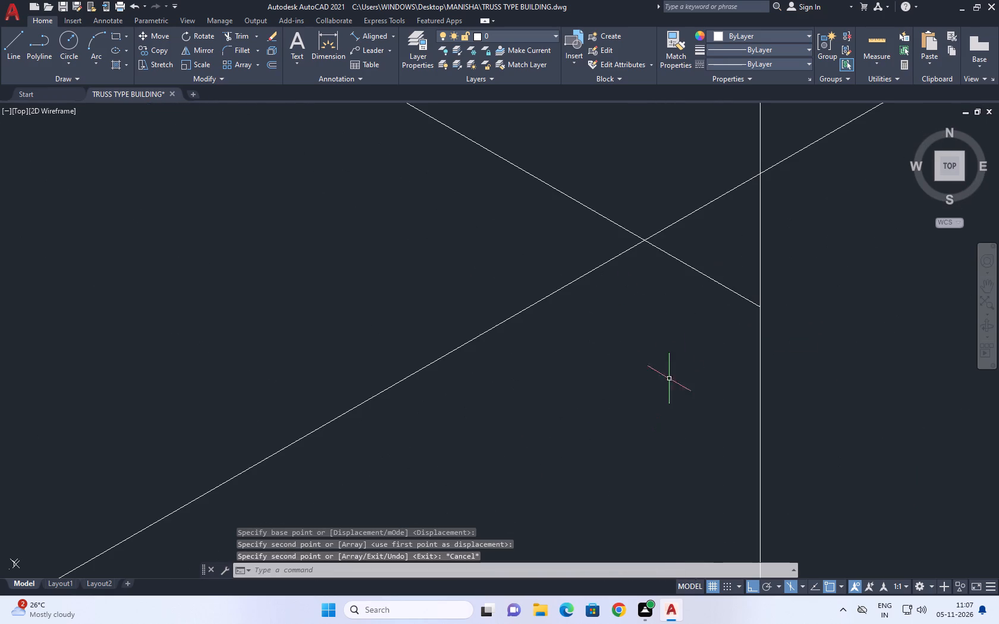
{"action": "left_click", "coordinate": [726, 287]}
{"action": "middle_click_drag", "start_coordinate": [723, 286], "coordinate": [699, 401]}
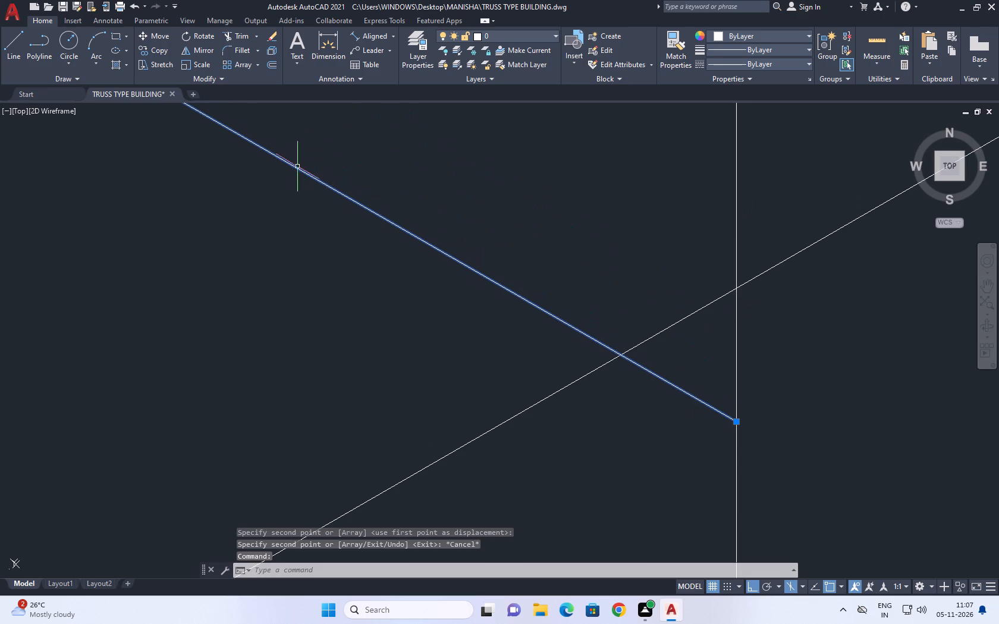
{"action": "left_click", "coordinate": [163, 35]}
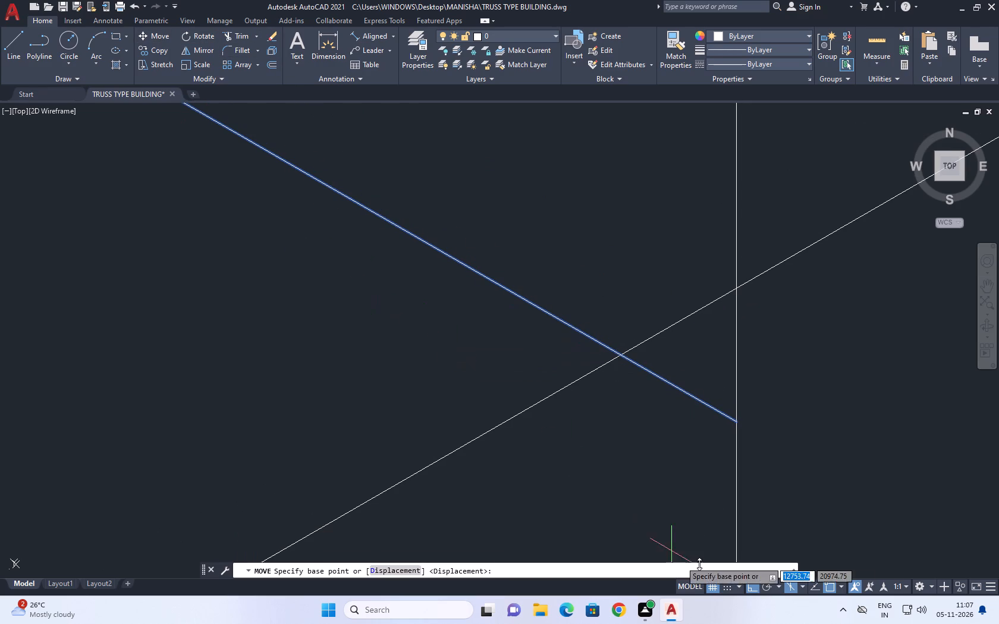
{"action": "left_click", "coordinate": [739, 420]}
{"action": "left_click", "coordinate": [734, 288]}
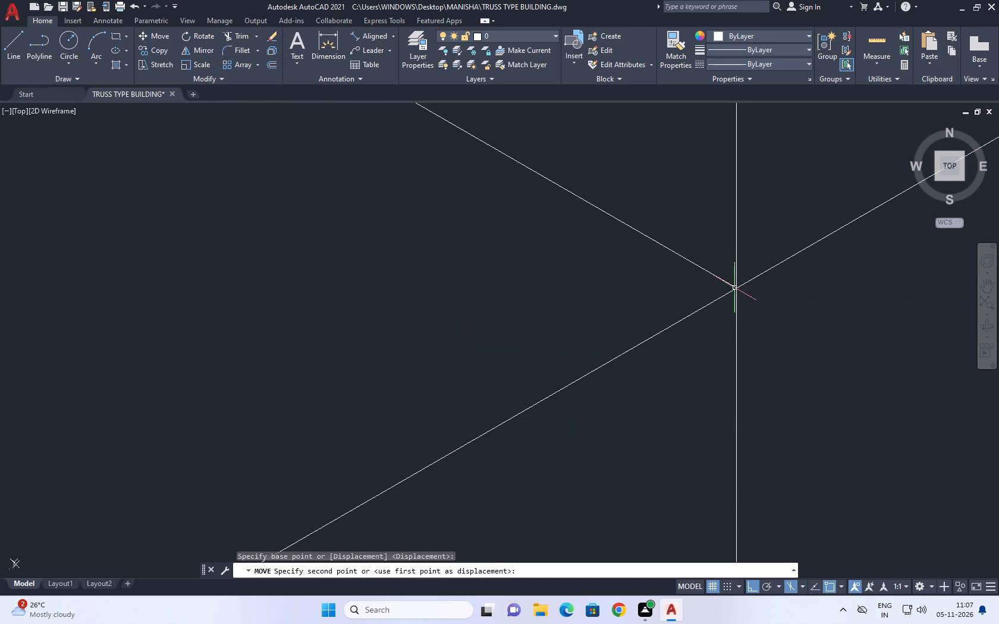
Trim the copied return line's stub past the block corner and the corner edge segment between the paired mid-height lines.
{"action": "scroll", "coordinate": [707, 373], "scroll_direction": "down", "scroll_amount": 14}
{"action": "middle_click_drag", "start_coordinate": [718, 347], "coordinate": [718, 387]}
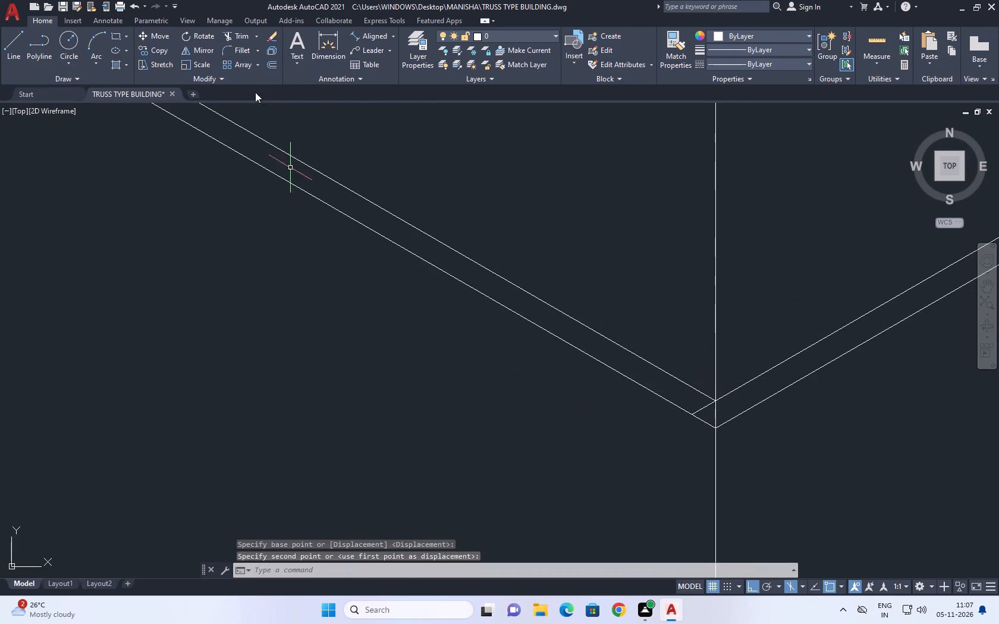
{"action": "left_click", "coordinate": [241, 37]}
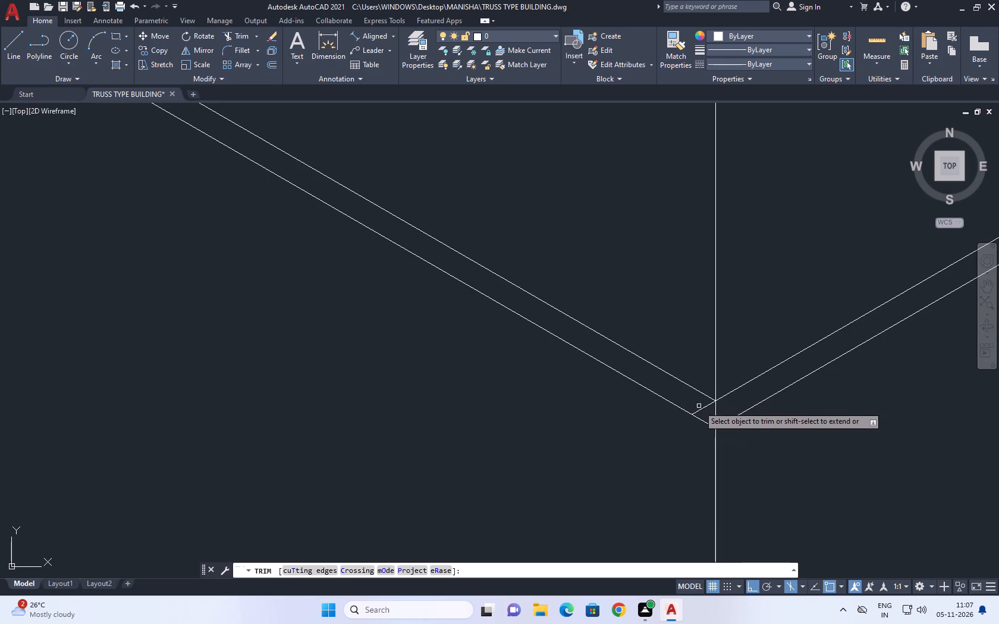
{"action": "left_click", "coordinate": [700, 406]}
{"action": "double_click", "coordinate": [707, 411]}
{"action": "left_click", "coordinate": [721, 412]}
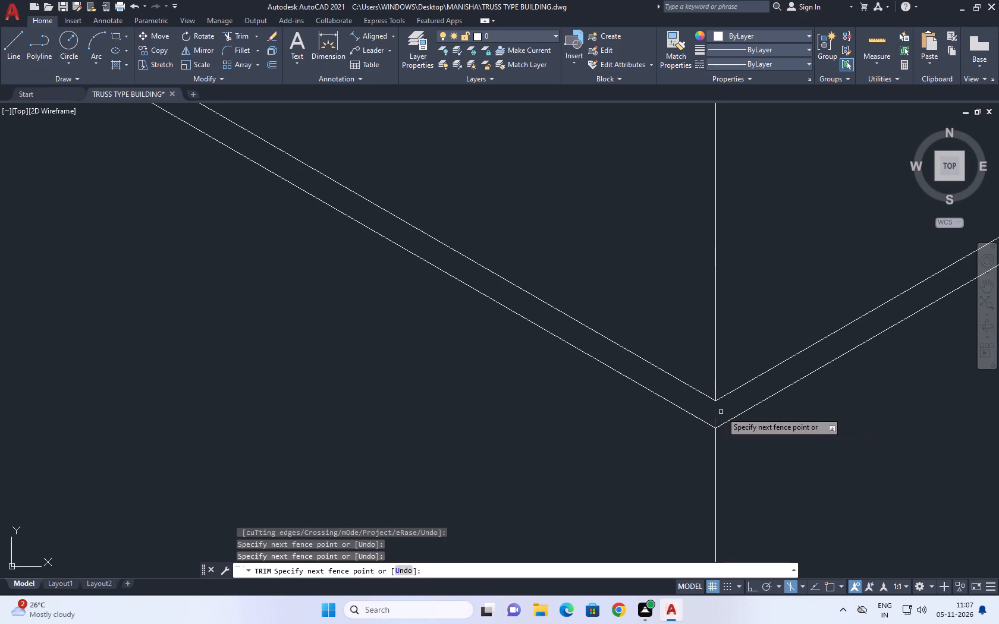
{"action": "scroll", "coordinate": [702, 408], "scroll_direction": "down", "scroll_amount": 4}
{"action": "middle_click_drag", "start_coordinate": [754, 336], "coordinate": [748, 424]}
{"action": "right_click", "coordinate": [736, 373]}
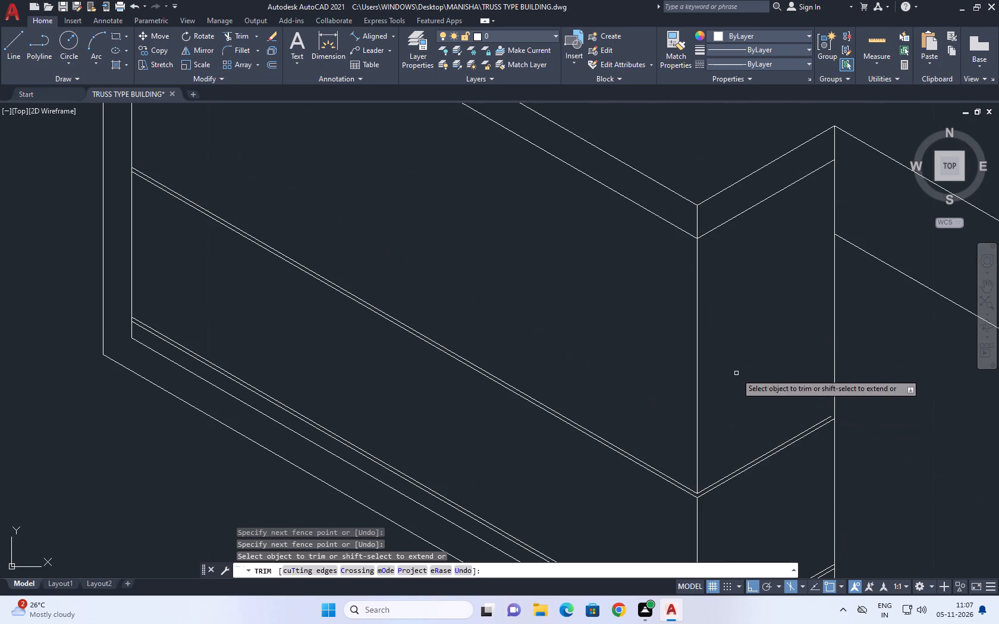
{"action": "left_click", "coordinate": [787, 393]}
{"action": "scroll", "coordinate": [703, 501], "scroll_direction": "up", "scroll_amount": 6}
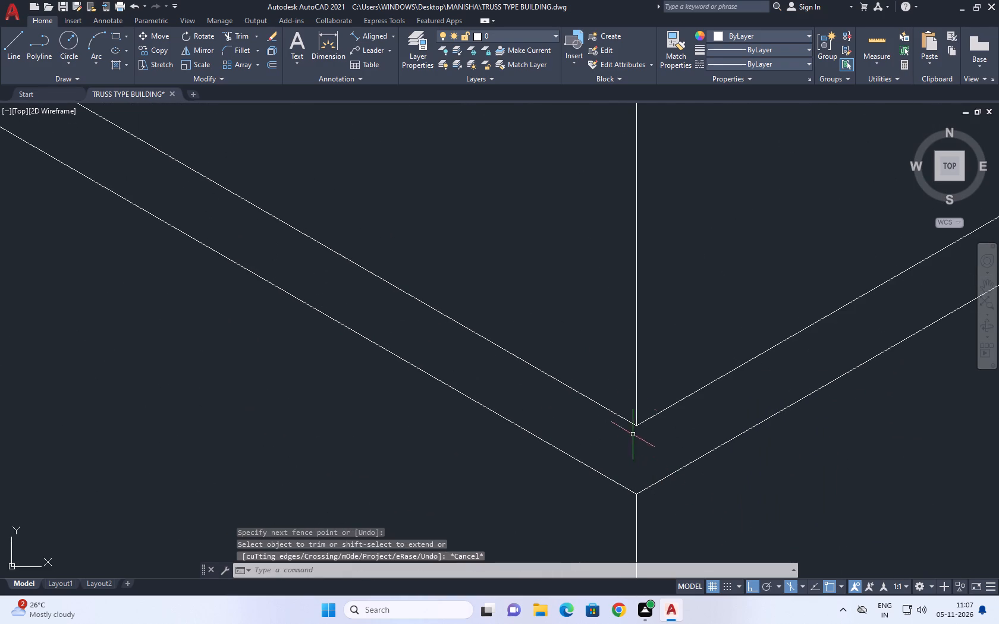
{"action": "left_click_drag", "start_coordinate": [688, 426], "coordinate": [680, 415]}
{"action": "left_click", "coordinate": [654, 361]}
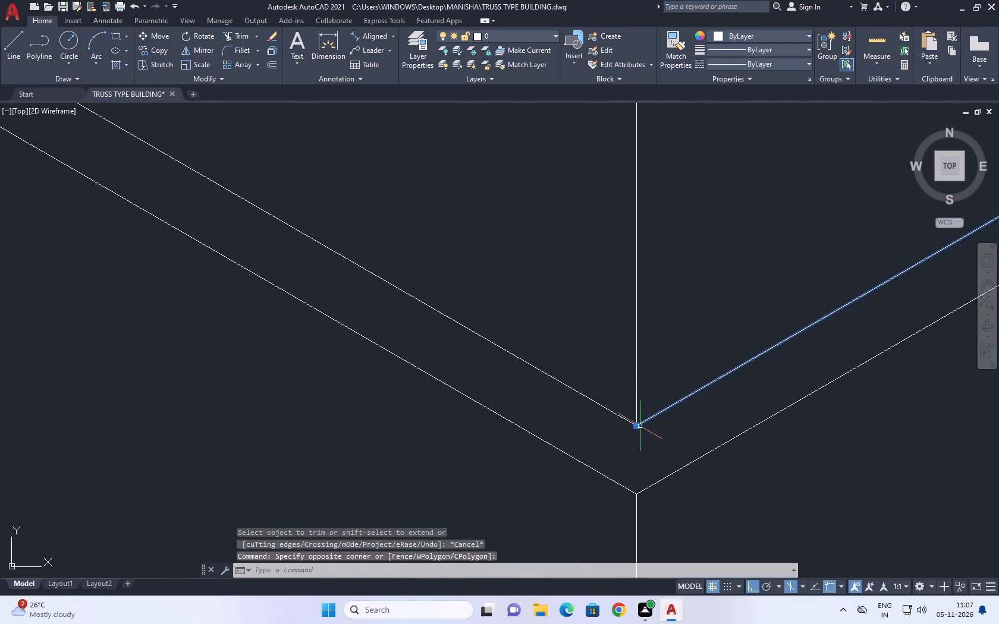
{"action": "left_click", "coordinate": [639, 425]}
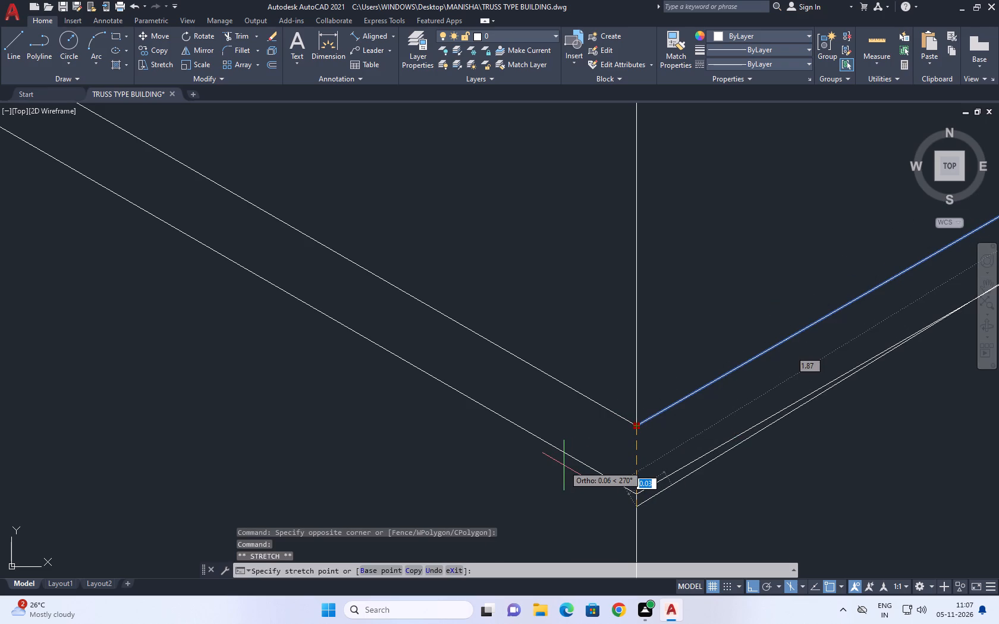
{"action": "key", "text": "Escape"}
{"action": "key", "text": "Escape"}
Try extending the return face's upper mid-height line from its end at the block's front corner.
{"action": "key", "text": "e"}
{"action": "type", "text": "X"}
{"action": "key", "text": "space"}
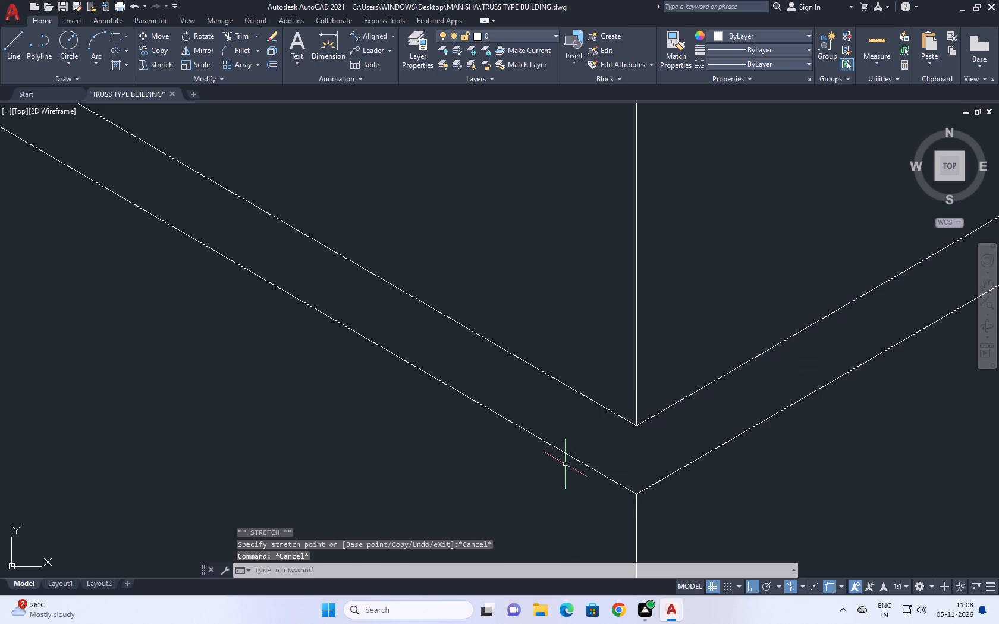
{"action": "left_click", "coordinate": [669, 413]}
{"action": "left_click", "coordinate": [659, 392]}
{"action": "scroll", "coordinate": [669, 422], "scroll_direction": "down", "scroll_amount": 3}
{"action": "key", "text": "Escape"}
Extend the return face's upper mid-height line to the vertical edge where the block meets the main wall.
{"action": "scroll", "coordinate": [678, 434], "scroll_direction": "down", "scroll_amount": 2}
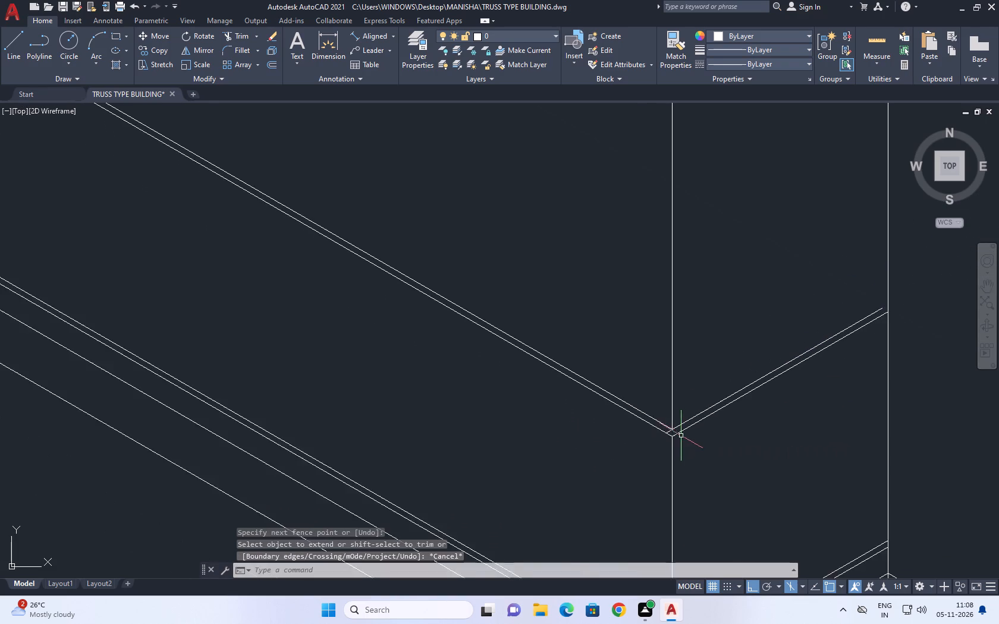
{"action": "scroll", "coordinate": [687, 434], "scroll_direction": "down", "scroll_amount": 2}
{"action": "middle_click_drag", "start_coordinate": [705, 430], "coordinate": [749, 459]}
{"action": "middle_click_drag", "start_coordinate": [783, 411], "coordinate": [742, 430]}
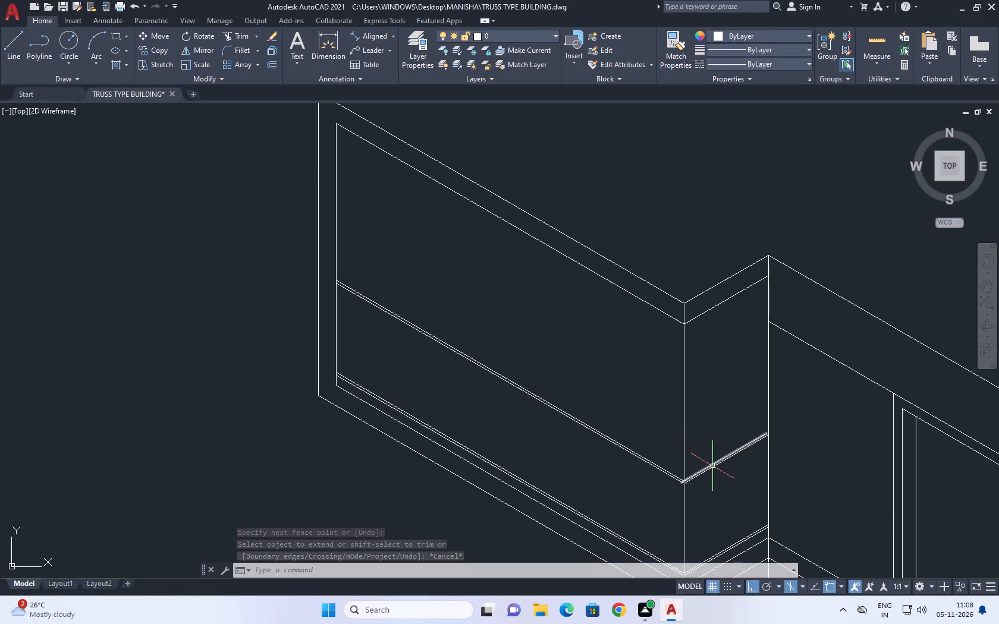
{"action": "type", "text": "EX"}
{"action": "key", "text": "space"}
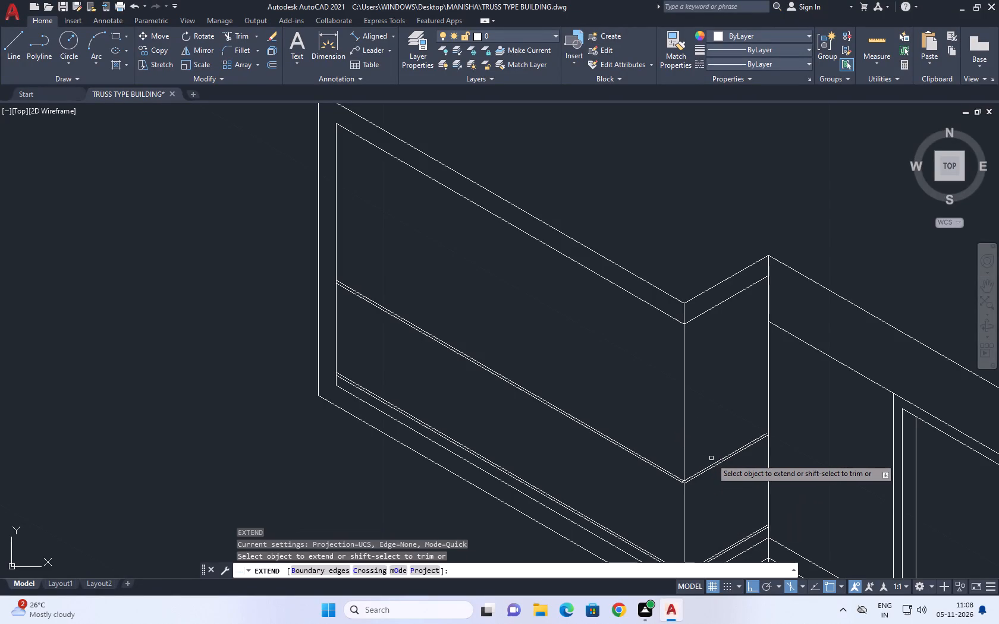
{"action": "left_click", "coordinate": [718, 461]}
{"action": "scroll", "coordinate": [736, 452], "scroll_direction": "up", "scroll_amount": 2}
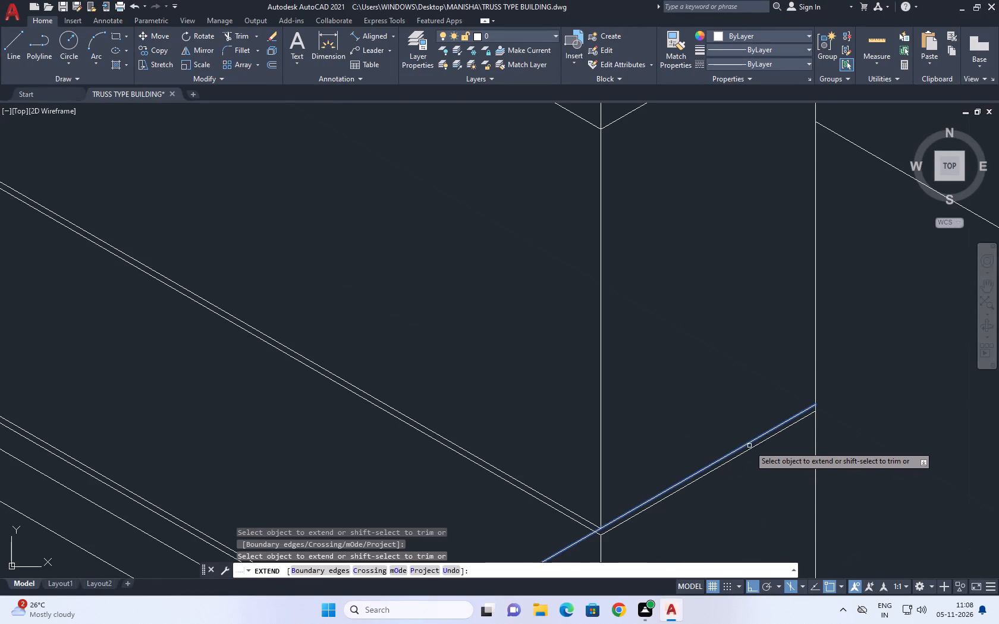
{"action": "left_click", "coordinate": [756, 442]}
{"action": "key", "text": "Escape"}
Trim the return face's upper mid-height line where it overshoots the block's front corner onto the front face.
{"action": "scroll", "coordinate": [768, 418], "scroll_direction": "down", "scroll_amount": 2}
{"action": "middle_click_drag", "start_coordinate": [750, 474], "coordinate": [748, 432]}
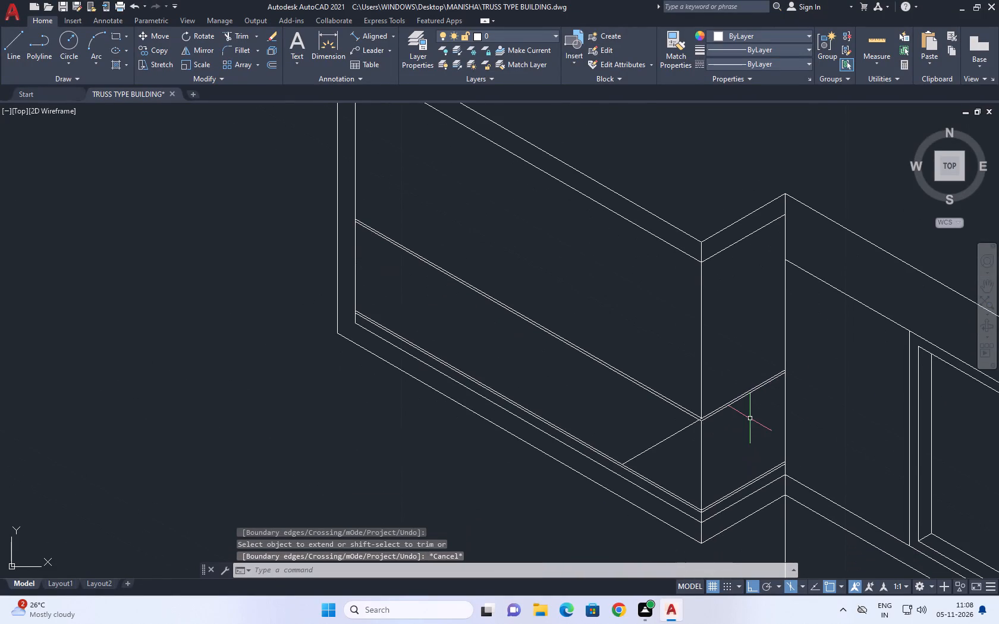
{"action": "key", "text": "t"}
{"action": "key", "text": "r"}
{"action": "key", "text": "space"}
{"action": "left_click", "coordinate": [659, 452]}
{"action": "left_click", "coordinate": [648, 436]}
{"action": "scroll", "coordinate": [702, 417], "scroll_direction": "up", "scroll_amount": 2}
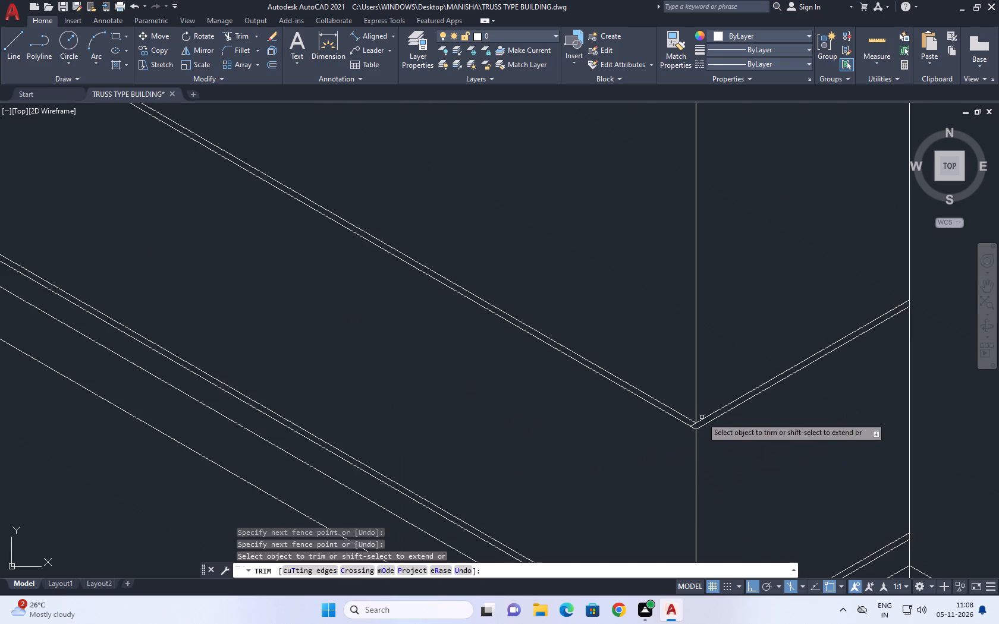
{"action": "scroll", "coordinate": [702, 418], "scroll_direction": "up", "scroll_amount": 4}
{"action": "left_click", "coordinate": [689, 423]}
{"action": "left_click_drag", "start_coordinate": [677, 411], "coordinate": [671, 406]}
{"action": "scroll", "coordinate": [703, 405], "scroll_direction": "up", "scroll_amount": 3}
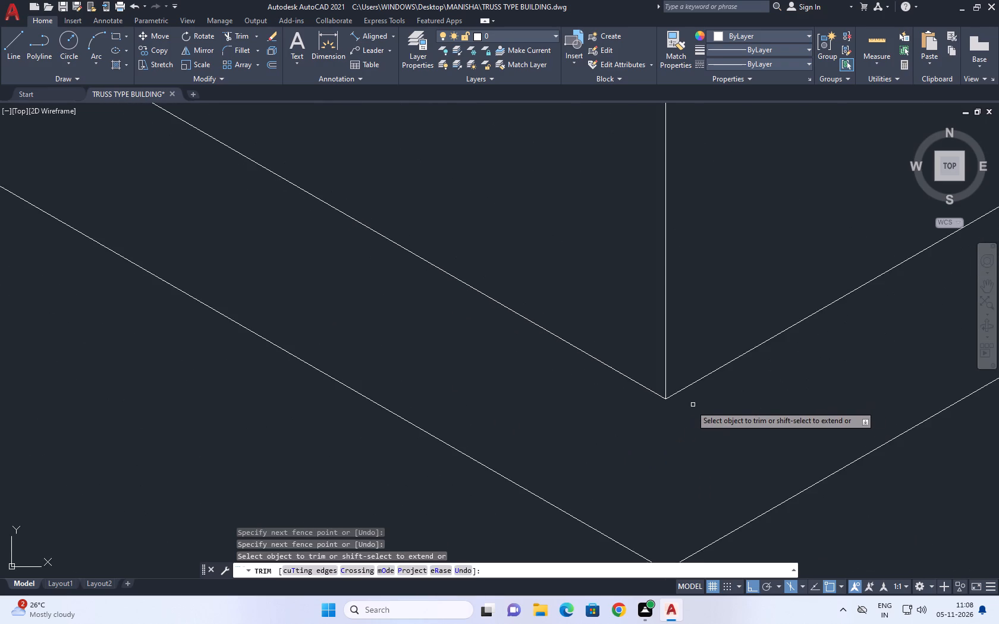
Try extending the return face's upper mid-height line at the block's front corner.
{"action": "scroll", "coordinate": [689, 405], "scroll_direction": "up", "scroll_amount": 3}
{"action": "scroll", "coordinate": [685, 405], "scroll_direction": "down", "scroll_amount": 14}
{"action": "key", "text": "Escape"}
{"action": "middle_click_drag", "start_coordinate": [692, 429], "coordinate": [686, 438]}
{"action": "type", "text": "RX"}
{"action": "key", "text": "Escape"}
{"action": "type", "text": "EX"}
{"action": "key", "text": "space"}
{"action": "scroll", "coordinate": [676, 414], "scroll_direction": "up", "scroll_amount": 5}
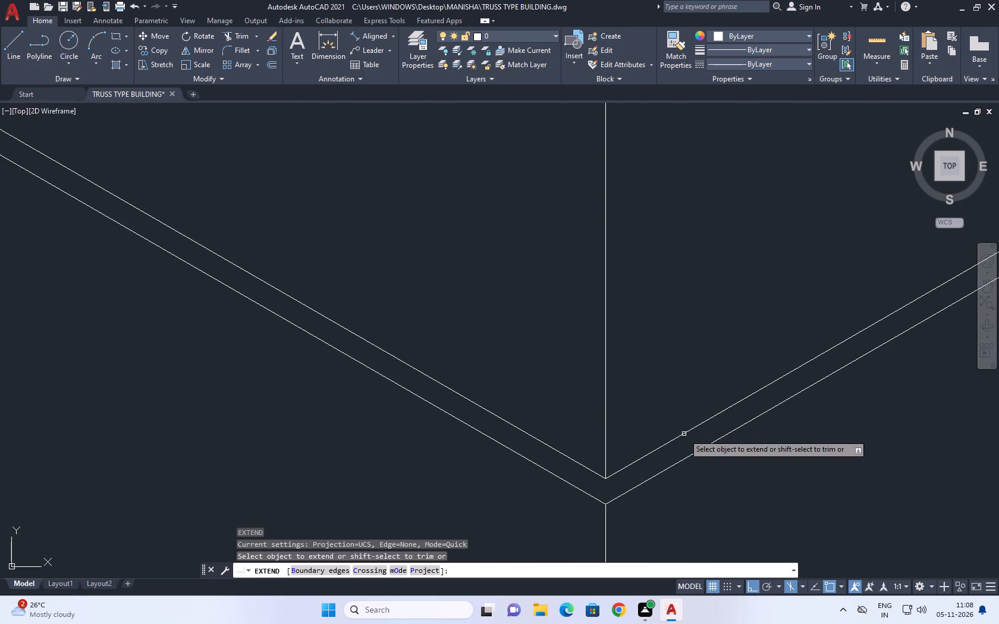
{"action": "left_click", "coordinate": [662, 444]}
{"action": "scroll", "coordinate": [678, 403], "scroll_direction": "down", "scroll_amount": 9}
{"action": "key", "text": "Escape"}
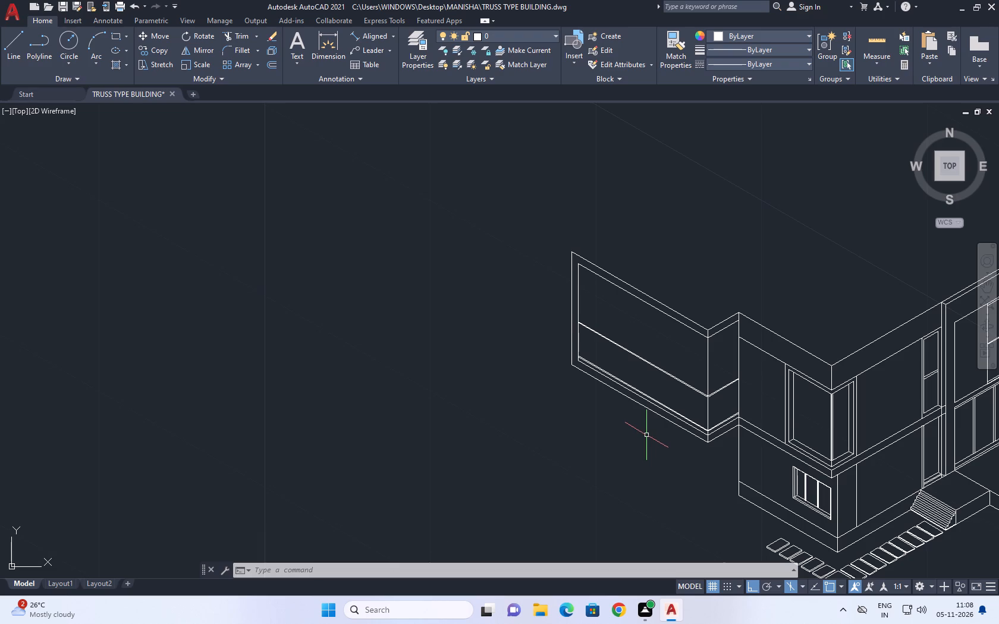
Draw a closed isometric opening outline 2.80 high and 1.5 wide across the mid-height lines near the far-left end of the block's front face.
{"action": "middle_click_drag", "start_coordinate": [634, 381], "coordinate": [615, 395]}
{"action": "middle_click_drag", "start_coordinate": [592, 353], "coordinate": [590, 354]}
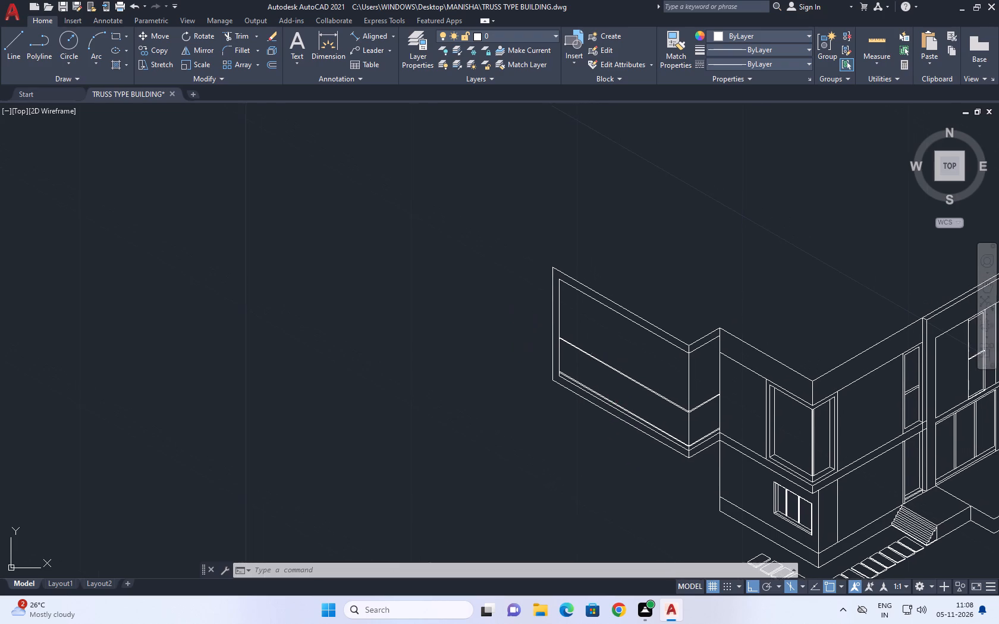
{"action": "middle_click_drag", "start_coordinate": [590, 354], "coordinate": [569, 363]}
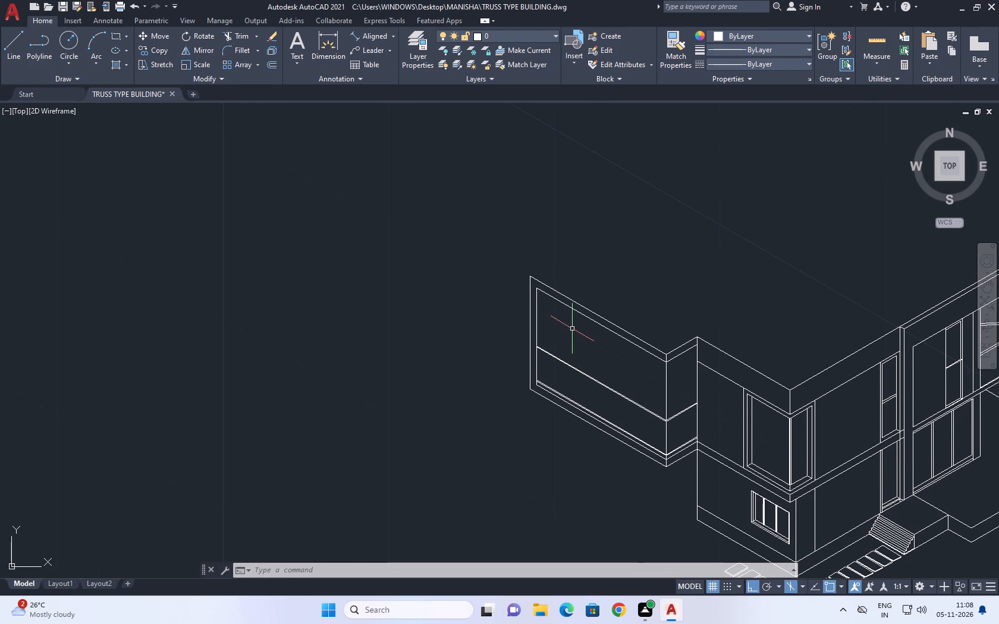
{"action": "middle_click_drag", "start_coordinate": [572, 329], "coordinate": [544, 333]}
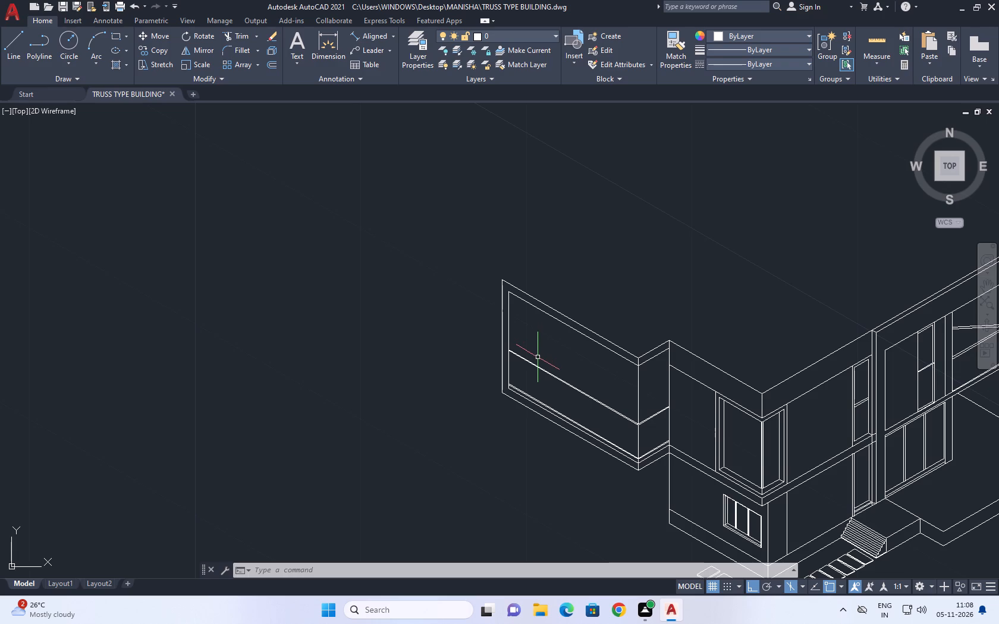
{"action": "middle_click_drag", "start_coordinate": [538, 358], "coordinate": [488, 382]}
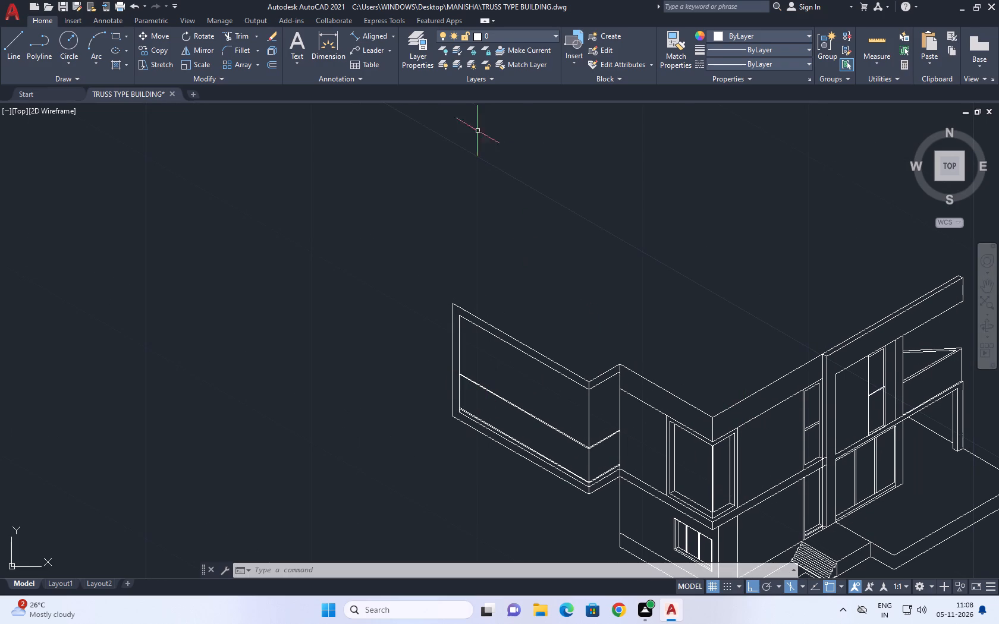
{"action": "left_click", "coordinate": [17, 54]}
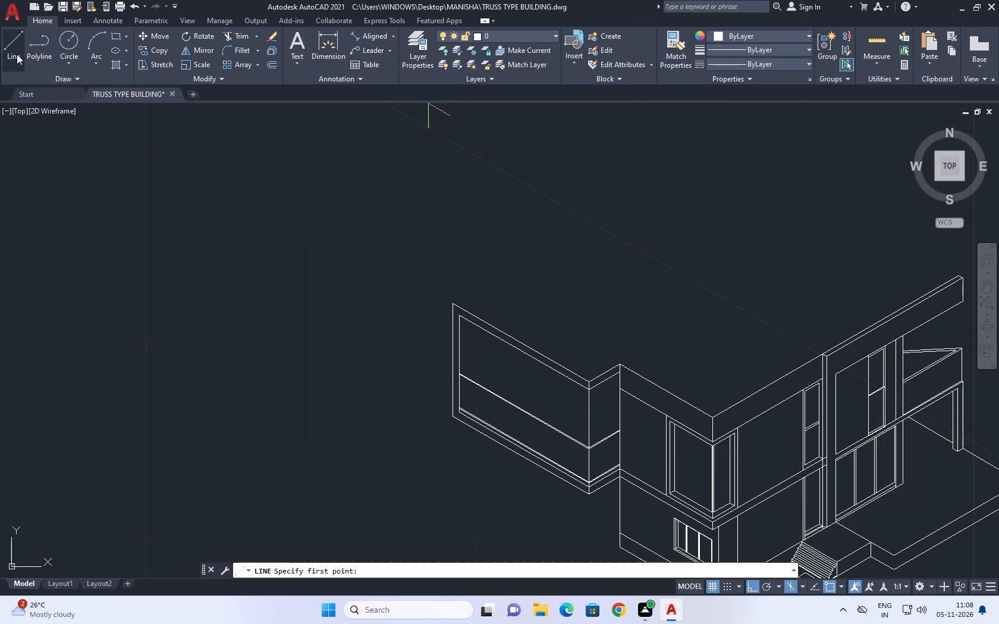
{"action": "scroll", "coordinate": [488, 393], "scroll_direction": "up", "scroll_amount": 3}
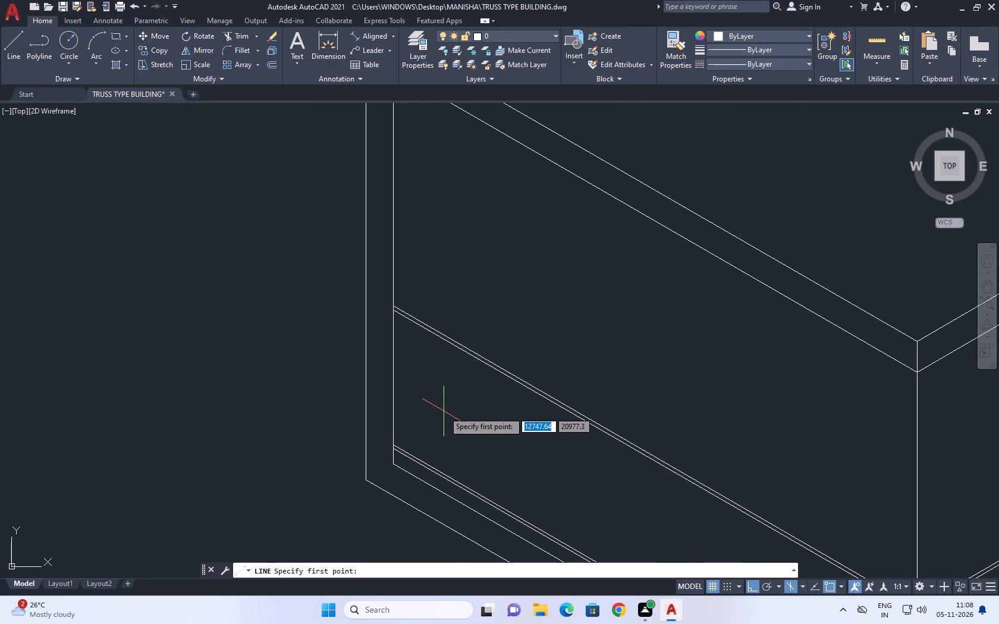
{"action": "left_click", "coordinate": [444, 412]}
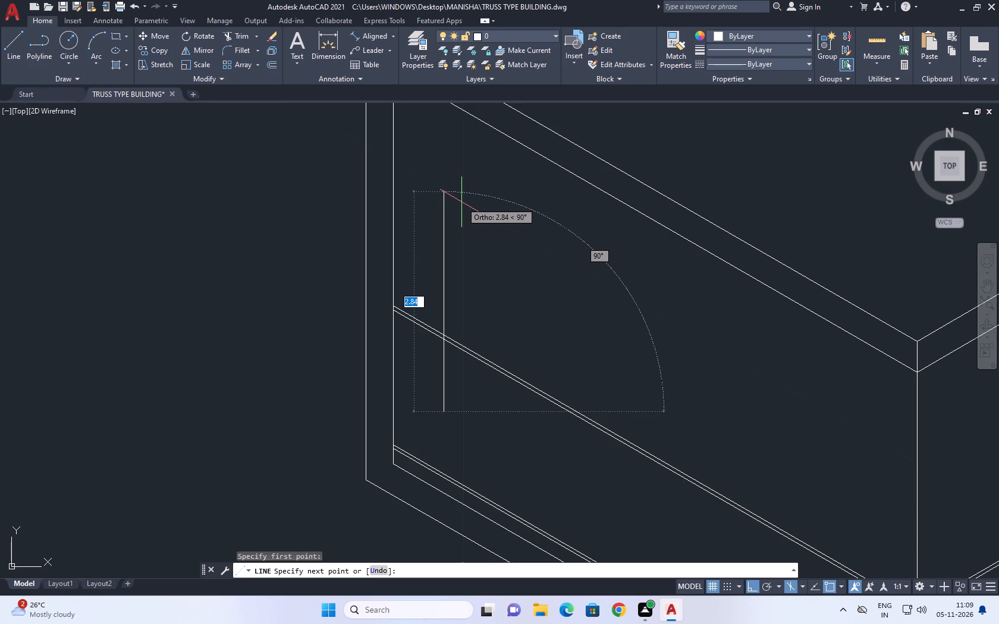
{"action": "type", "text": "2.80"}
{"action": "key", "text": "Return"}
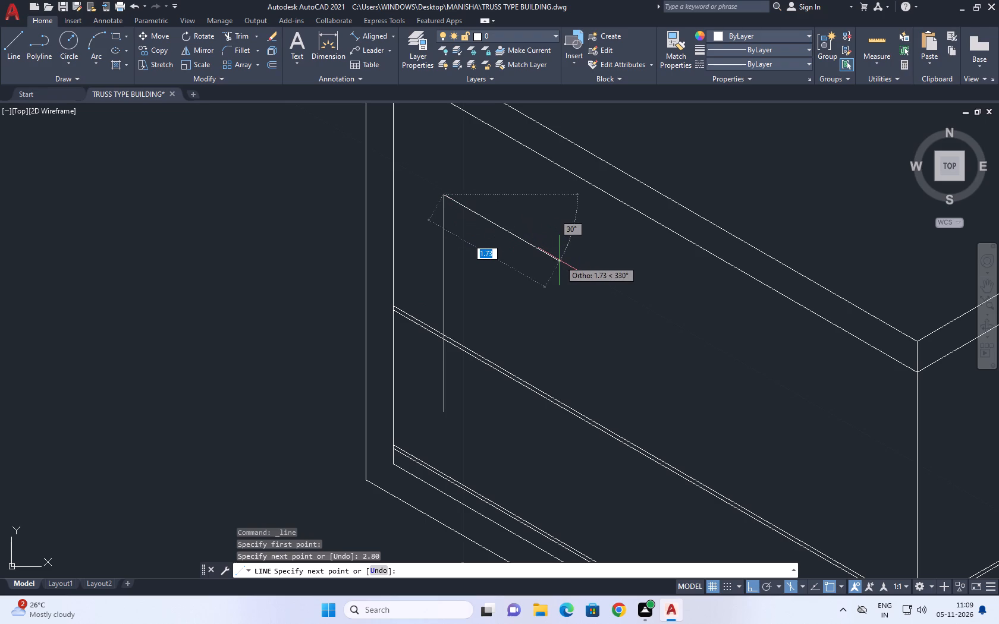
{"action": "key", "text": "1"}
{"action": "type", "text": ".5"}
{"action": "key", "text": "Return"}
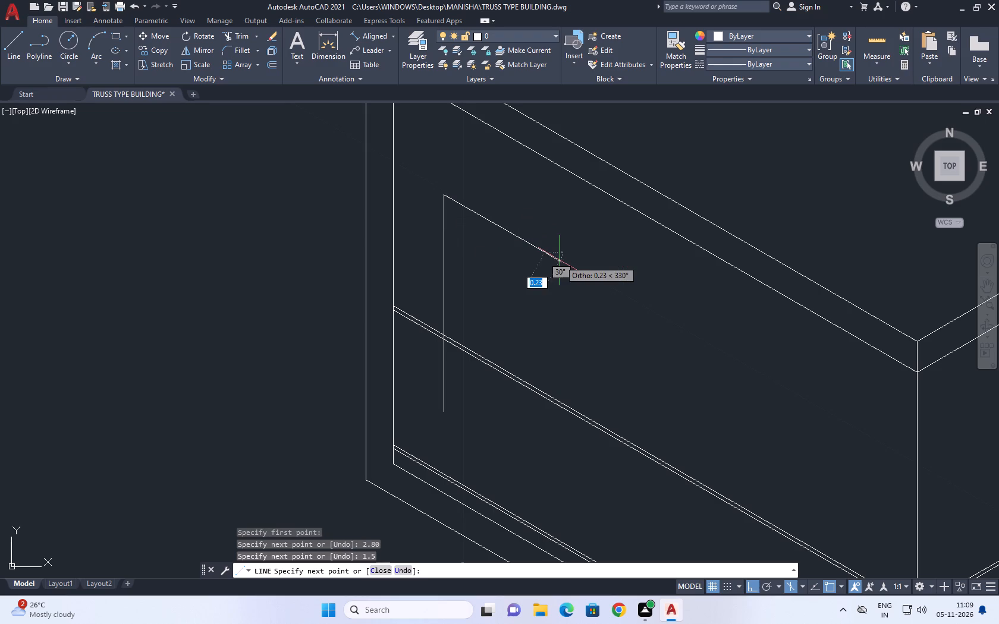
{"action": "type", "text": "2.80"}
{"action": "key", "text": "Return"}
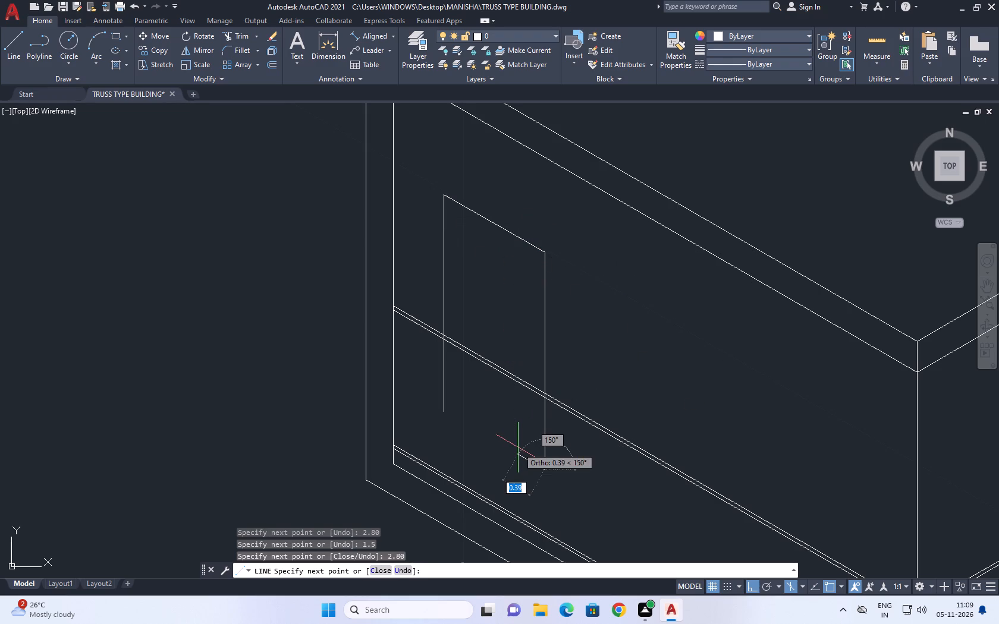
{"action": "scroll", "coordinate": [445, 402], "scroll_direction": "up", "scroll_amount": 2}
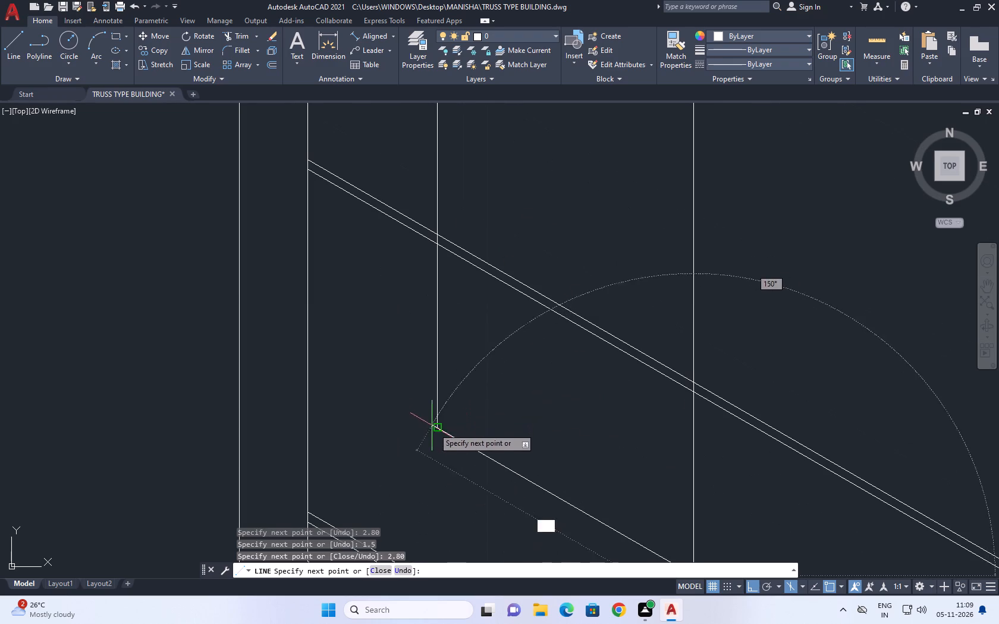
{"action": "left_click", "coordinate": [434, 426]}
{"action": "right_click", "coordinate": [458, 379]}
{"action": "left_click", "coordinate": [488, 402]}
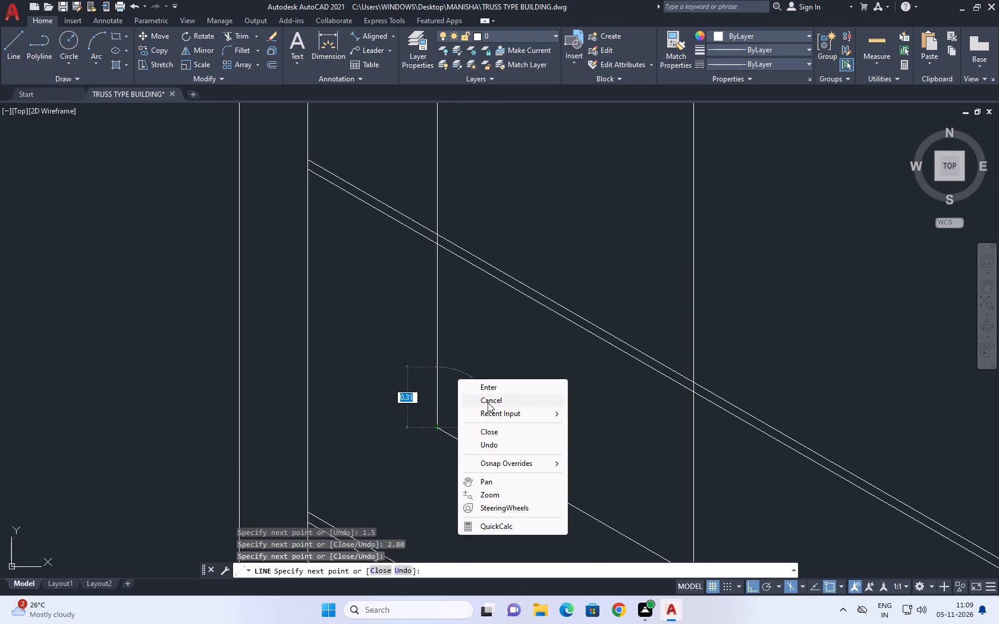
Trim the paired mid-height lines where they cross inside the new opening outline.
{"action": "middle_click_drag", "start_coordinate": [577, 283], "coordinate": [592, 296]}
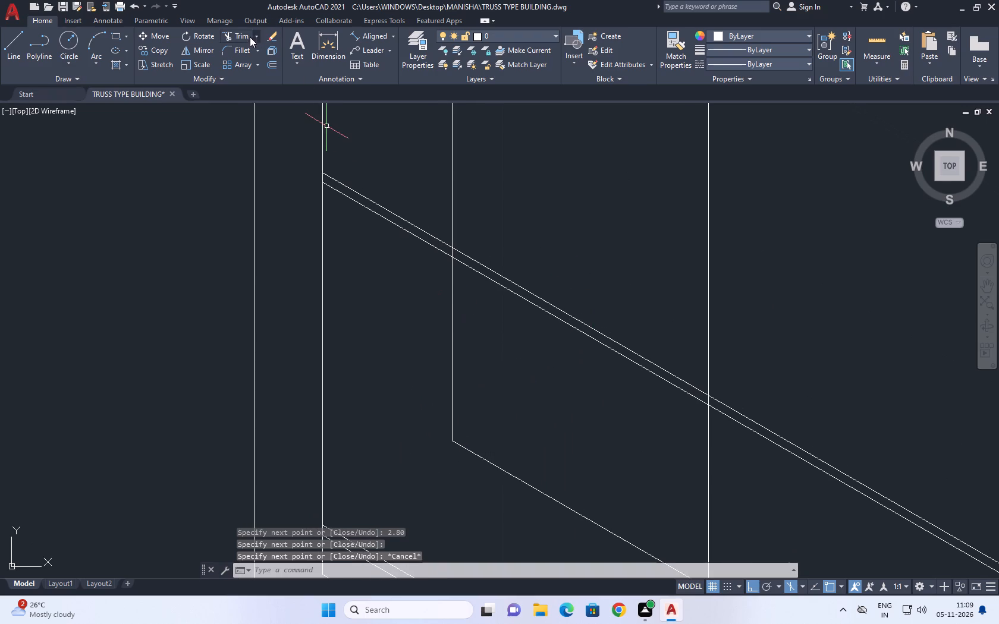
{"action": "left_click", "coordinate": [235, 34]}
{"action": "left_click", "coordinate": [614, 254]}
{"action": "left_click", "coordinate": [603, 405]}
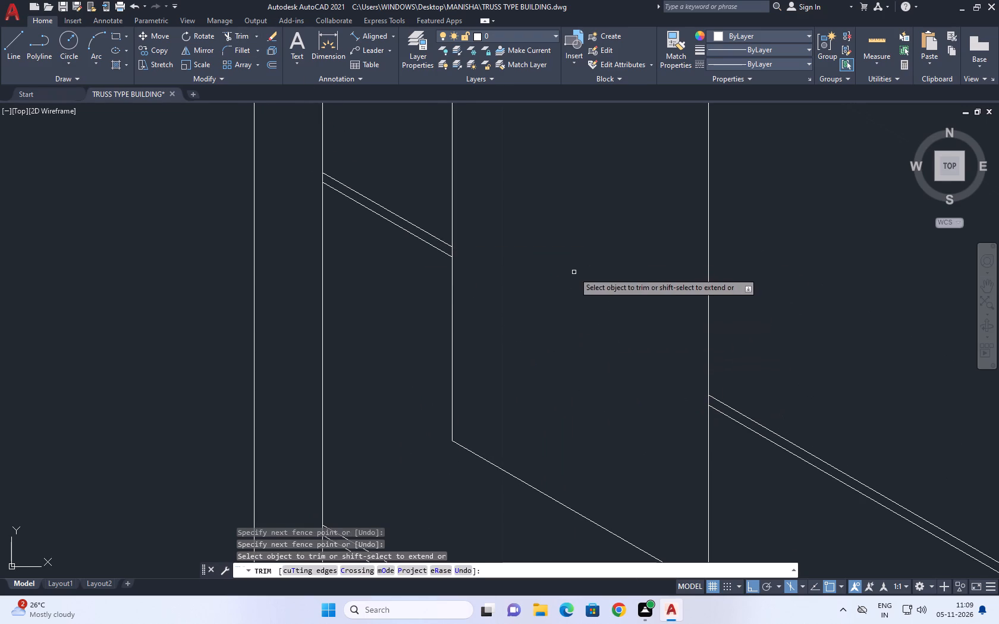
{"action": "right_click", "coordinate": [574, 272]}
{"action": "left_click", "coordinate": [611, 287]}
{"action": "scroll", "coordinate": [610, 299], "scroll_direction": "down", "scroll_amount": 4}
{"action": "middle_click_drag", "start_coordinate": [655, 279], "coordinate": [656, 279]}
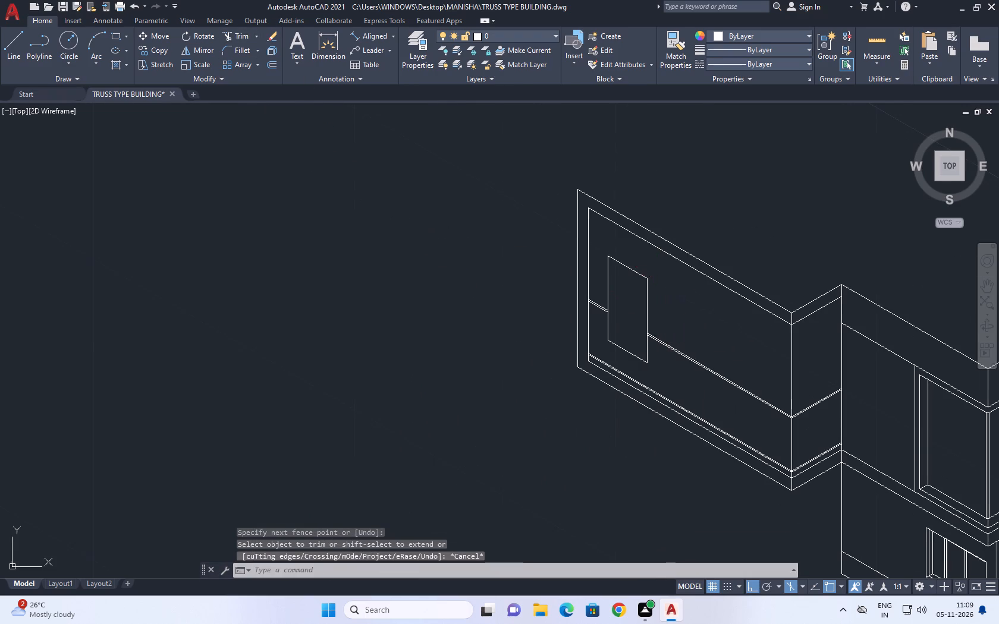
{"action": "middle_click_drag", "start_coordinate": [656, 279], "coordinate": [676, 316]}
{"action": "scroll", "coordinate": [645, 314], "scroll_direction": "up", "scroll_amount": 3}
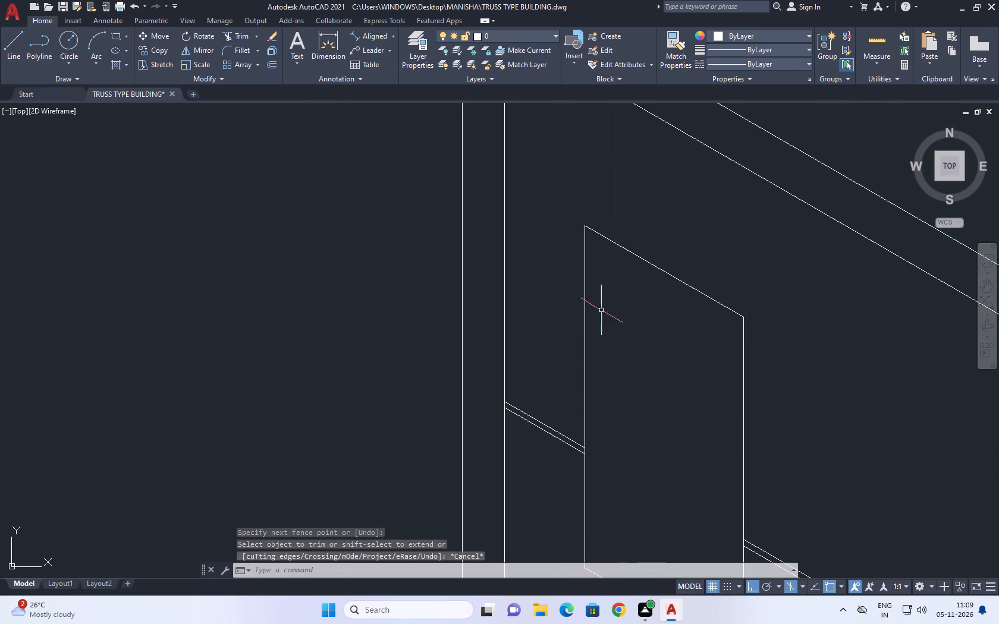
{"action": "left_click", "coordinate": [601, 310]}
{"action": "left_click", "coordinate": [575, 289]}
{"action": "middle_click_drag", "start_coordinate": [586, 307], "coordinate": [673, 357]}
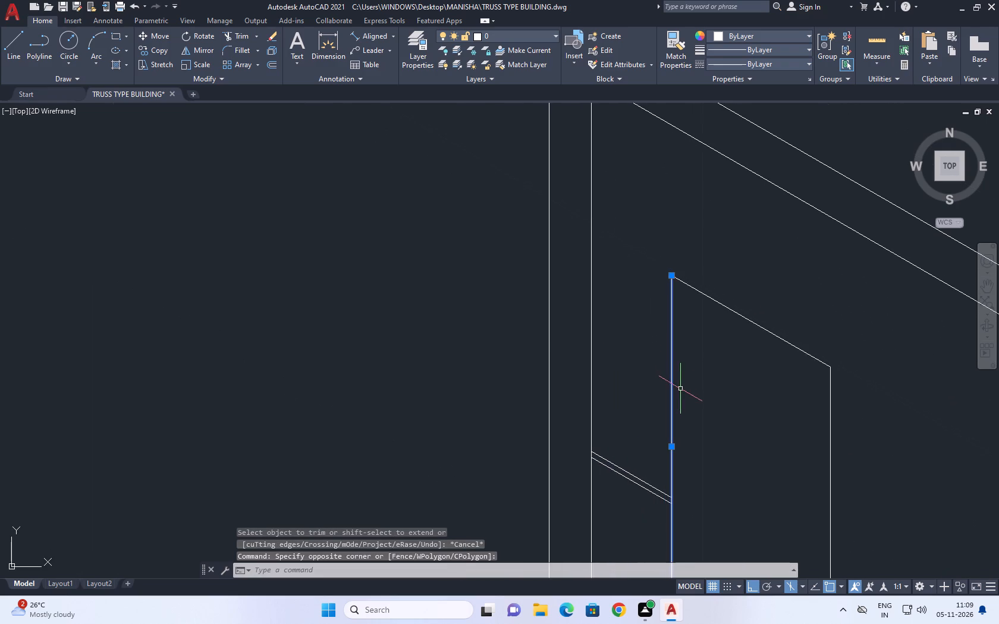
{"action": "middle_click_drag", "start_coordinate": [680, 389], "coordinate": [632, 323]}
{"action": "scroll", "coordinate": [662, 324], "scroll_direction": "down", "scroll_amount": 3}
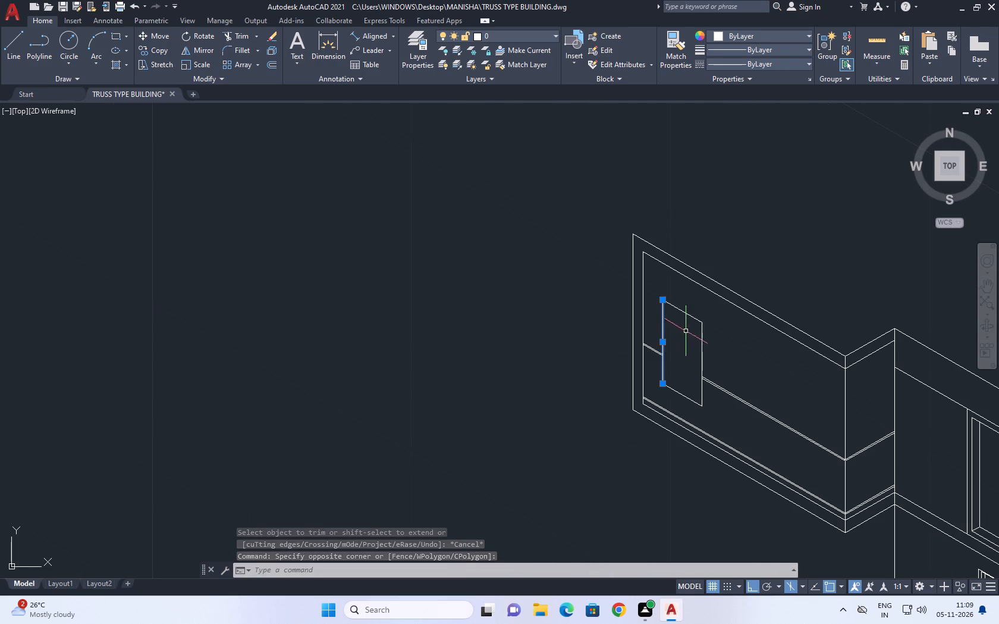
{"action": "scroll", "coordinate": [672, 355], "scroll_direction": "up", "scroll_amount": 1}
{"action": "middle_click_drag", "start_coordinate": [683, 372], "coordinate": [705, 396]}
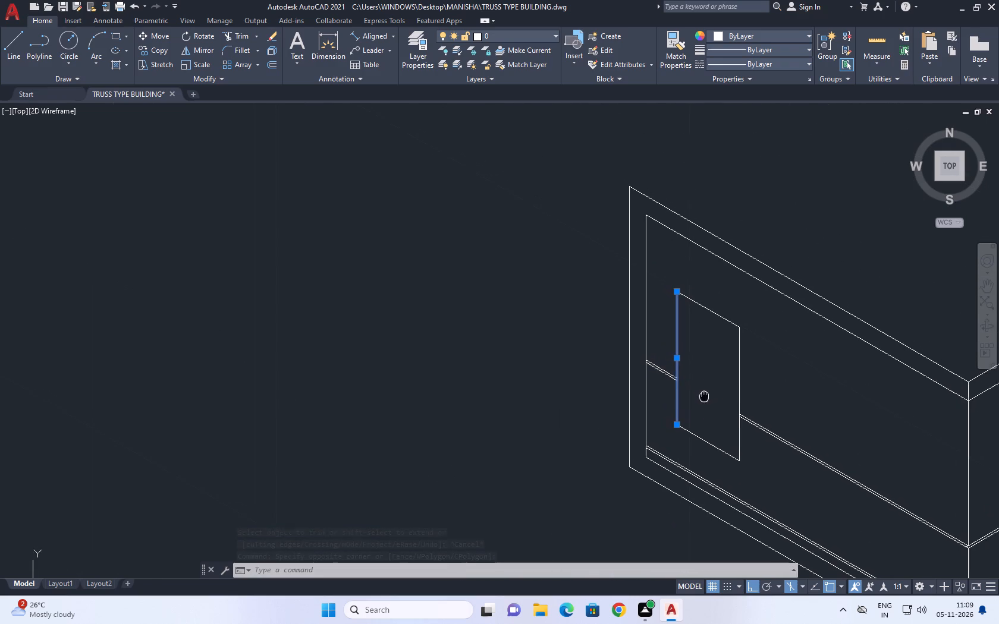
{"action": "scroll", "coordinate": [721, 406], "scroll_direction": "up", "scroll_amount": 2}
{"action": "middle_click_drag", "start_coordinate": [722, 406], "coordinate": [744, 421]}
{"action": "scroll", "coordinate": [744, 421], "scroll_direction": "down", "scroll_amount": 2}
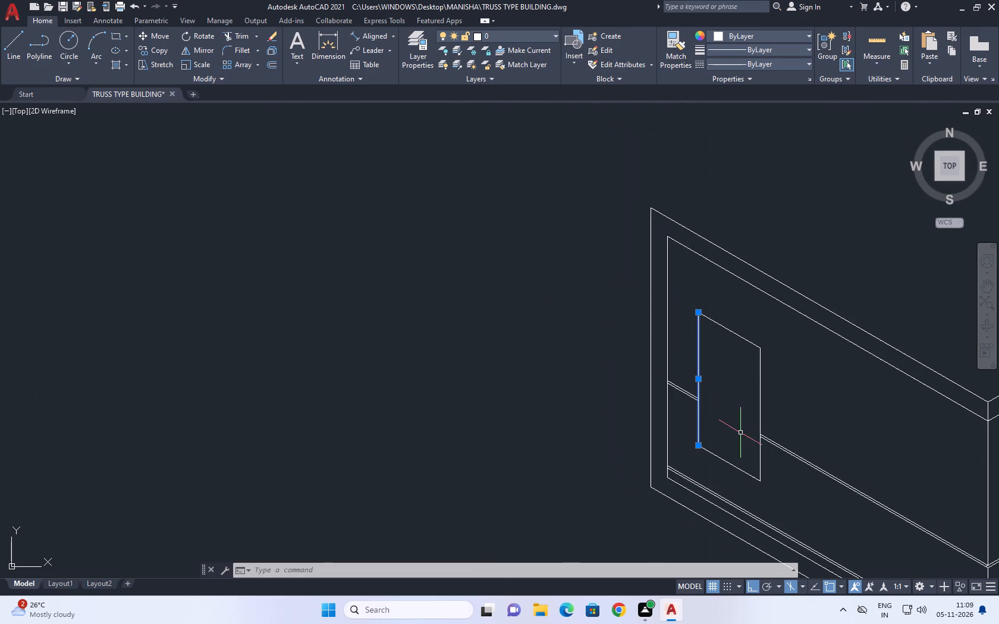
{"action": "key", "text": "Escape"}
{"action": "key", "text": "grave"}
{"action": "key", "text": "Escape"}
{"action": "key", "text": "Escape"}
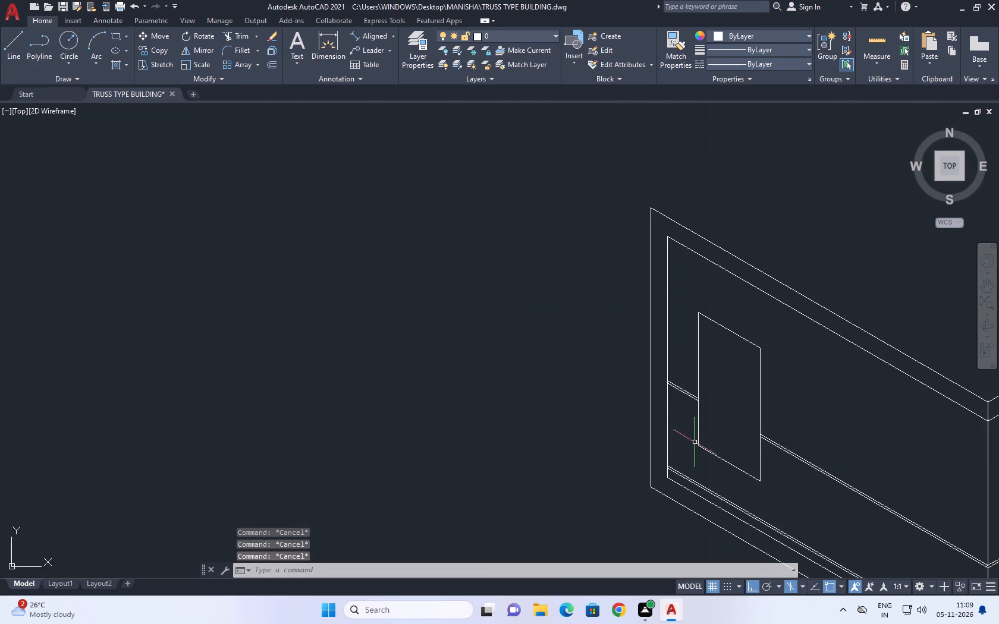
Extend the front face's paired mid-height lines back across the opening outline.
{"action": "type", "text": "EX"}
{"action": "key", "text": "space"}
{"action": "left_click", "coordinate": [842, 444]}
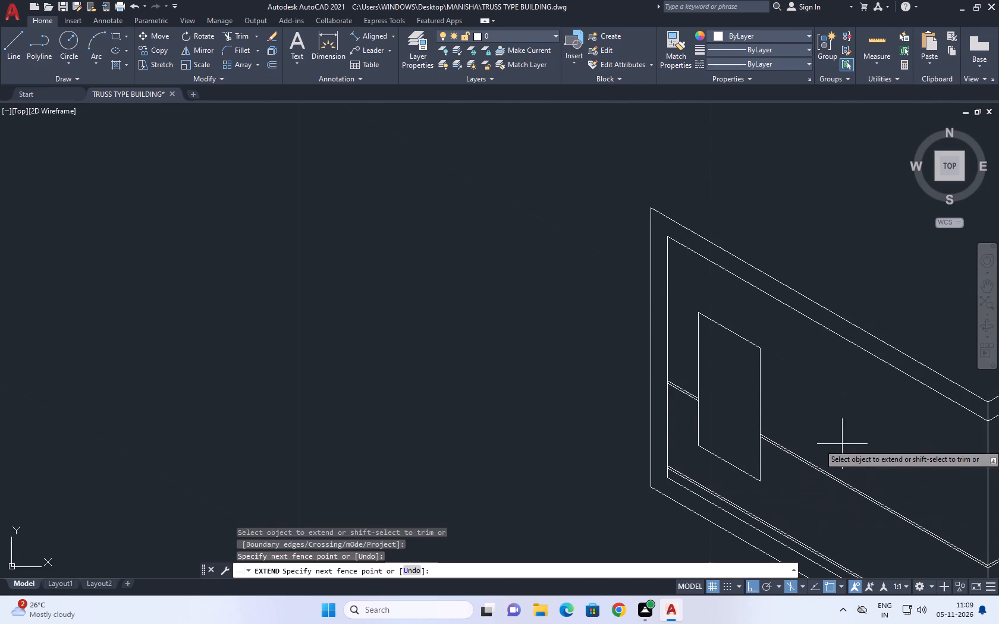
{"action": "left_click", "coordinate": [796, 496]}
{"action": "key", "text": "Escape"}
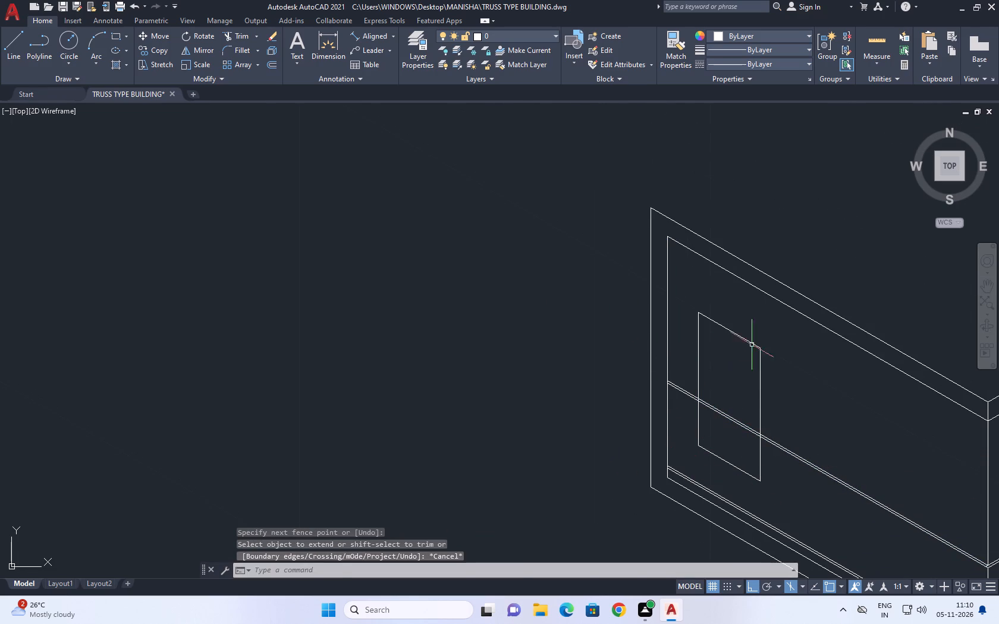
Move the four lines of the opening outline about 0.72 along the front face toward the block's front corner.
{"action": "scroll", "coordinate": [758, 342], "scroll_direction": "up", "scroll_amount": 2}
{"action": "left_click_drag", "start_coordinate": [788, 416], "coordinate": [742, 380]}
{"action": "left_click", "coordinate": [632, 291]}
{"action": "left_click_drag", "start_coordinate": [607, 363], "coordinate": [601, 358]}
{"action": "left_click", "coordinate": [560, 314]}
{"action": "middle_click_drag", "start_coordinate": [683, 407], "coordinate": [681, 258]}
{"action": "left_click_drag", "start_coordinate": [670, 517], "coordinate": [661, 506]}
{"action": "left_click", "coordinate": [624, 470]}
{"action": "middle_click_drag", "start_coordinate": [777, 551], "coordinate": [697, 521]}
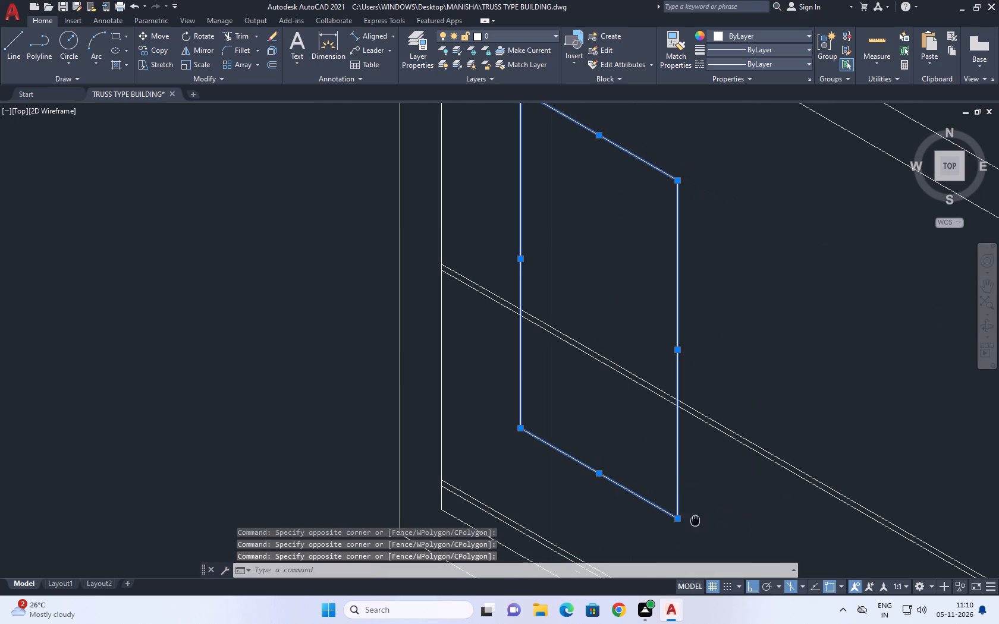
{"action": "key", "text": "m"}
{"action": "key", "text": "space"}
{"action": "left_click", "coordinate": [705, 487]}
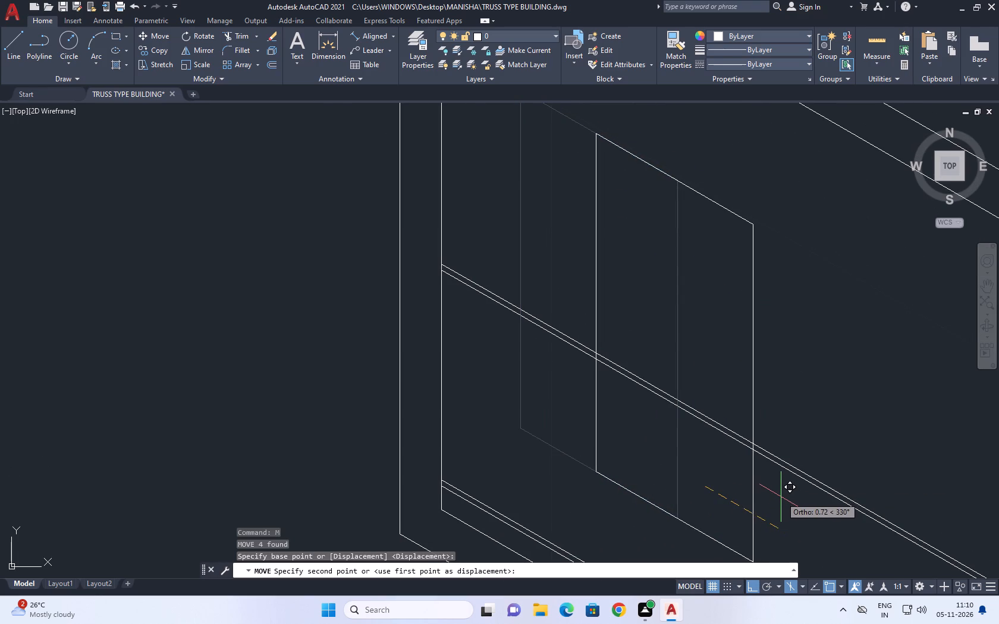
{"action": "left_click", "coordinate": [780, 497]}
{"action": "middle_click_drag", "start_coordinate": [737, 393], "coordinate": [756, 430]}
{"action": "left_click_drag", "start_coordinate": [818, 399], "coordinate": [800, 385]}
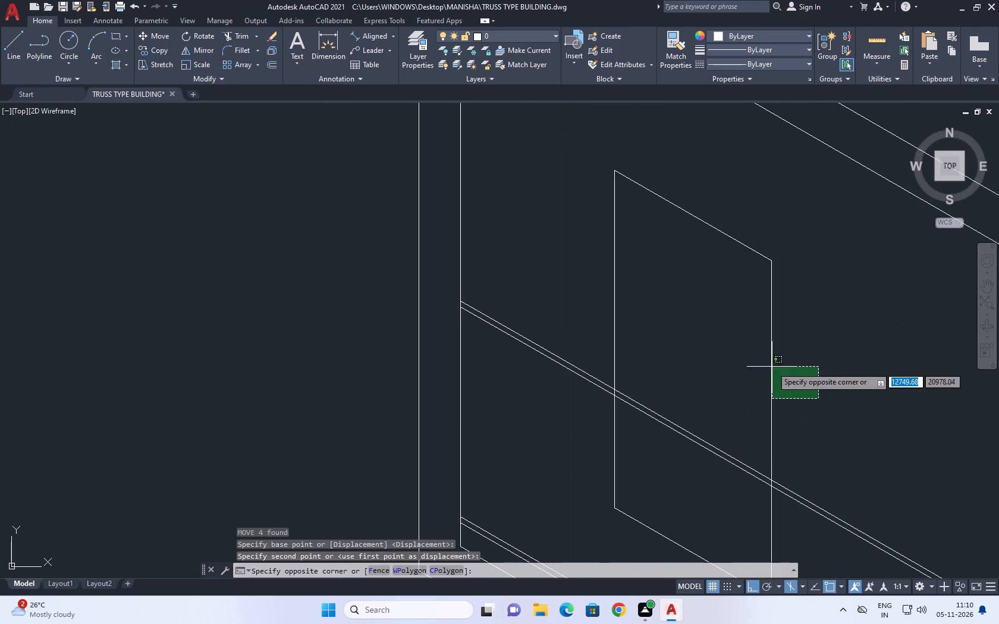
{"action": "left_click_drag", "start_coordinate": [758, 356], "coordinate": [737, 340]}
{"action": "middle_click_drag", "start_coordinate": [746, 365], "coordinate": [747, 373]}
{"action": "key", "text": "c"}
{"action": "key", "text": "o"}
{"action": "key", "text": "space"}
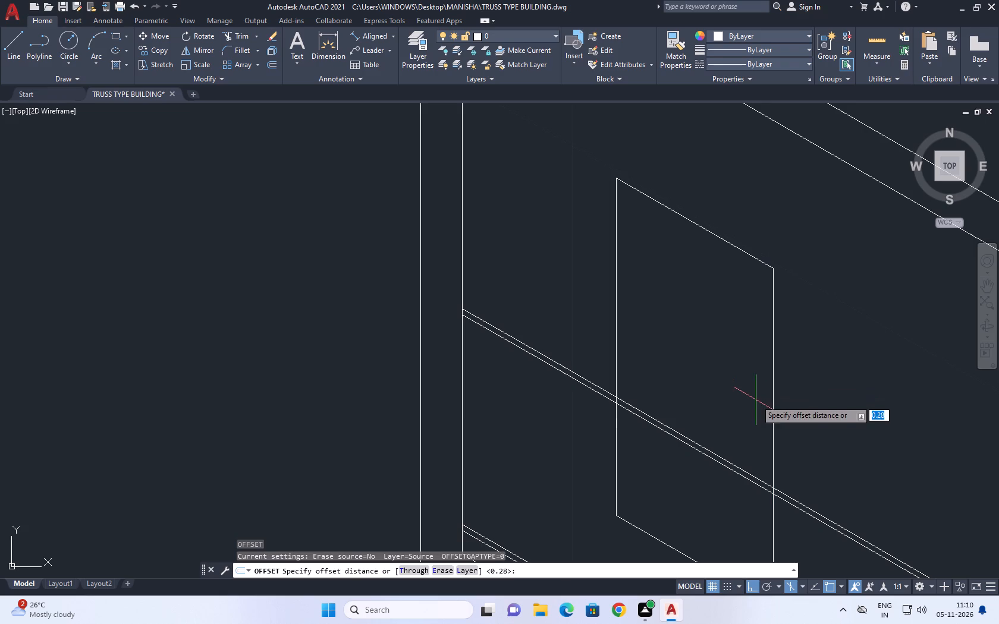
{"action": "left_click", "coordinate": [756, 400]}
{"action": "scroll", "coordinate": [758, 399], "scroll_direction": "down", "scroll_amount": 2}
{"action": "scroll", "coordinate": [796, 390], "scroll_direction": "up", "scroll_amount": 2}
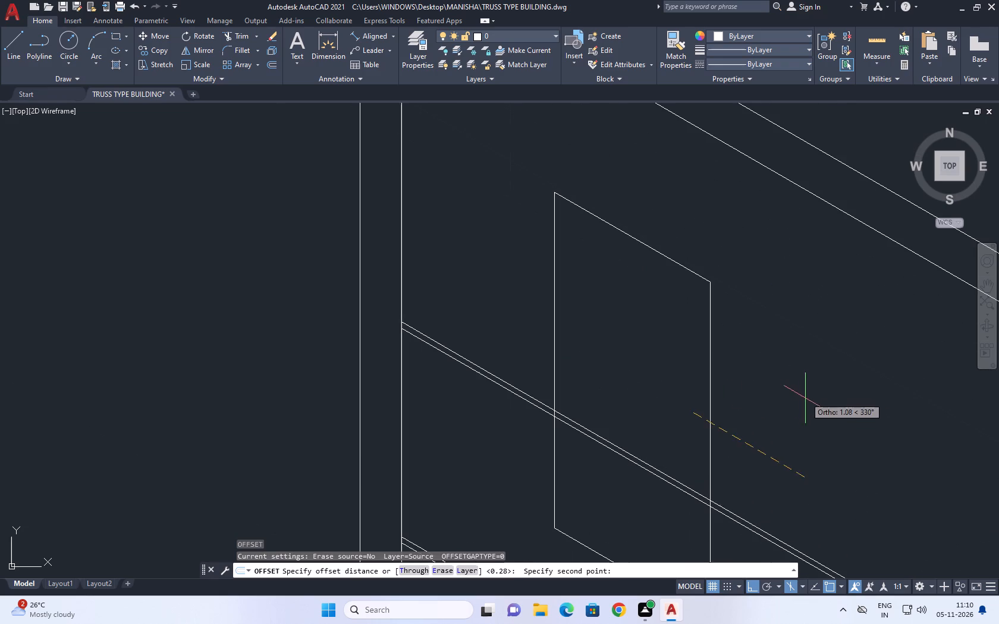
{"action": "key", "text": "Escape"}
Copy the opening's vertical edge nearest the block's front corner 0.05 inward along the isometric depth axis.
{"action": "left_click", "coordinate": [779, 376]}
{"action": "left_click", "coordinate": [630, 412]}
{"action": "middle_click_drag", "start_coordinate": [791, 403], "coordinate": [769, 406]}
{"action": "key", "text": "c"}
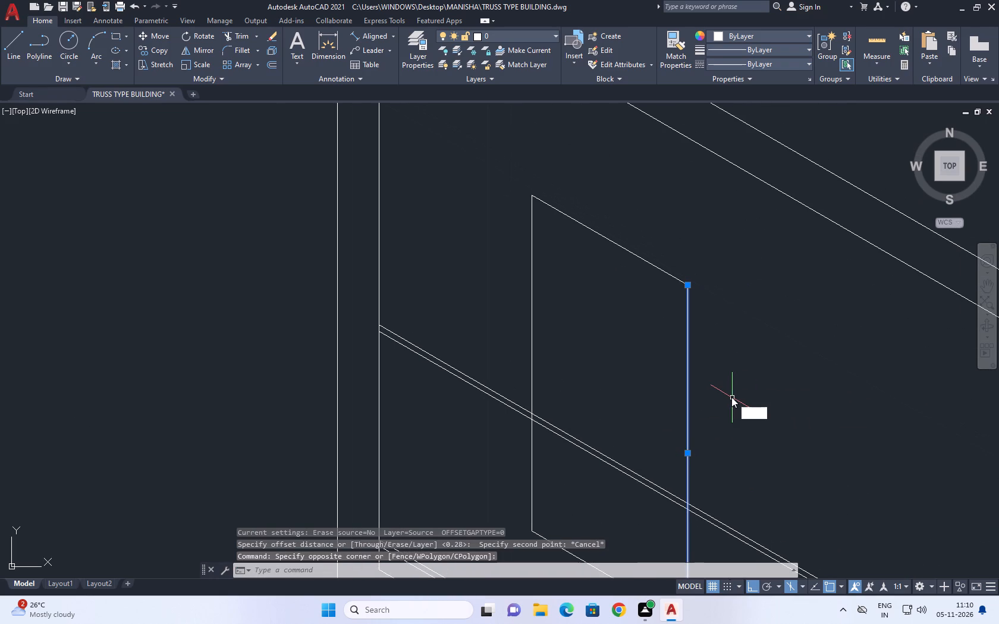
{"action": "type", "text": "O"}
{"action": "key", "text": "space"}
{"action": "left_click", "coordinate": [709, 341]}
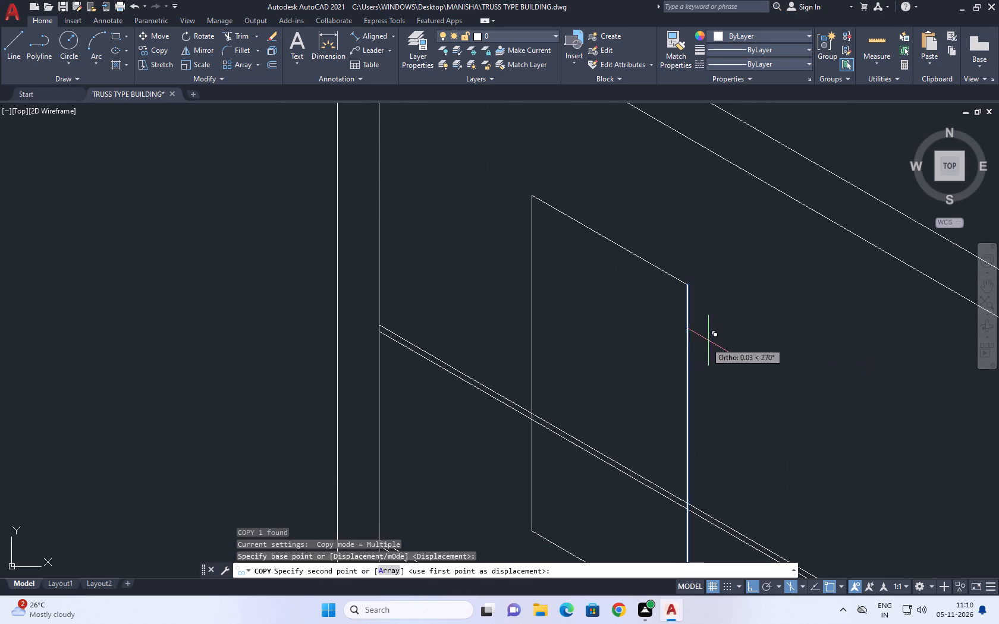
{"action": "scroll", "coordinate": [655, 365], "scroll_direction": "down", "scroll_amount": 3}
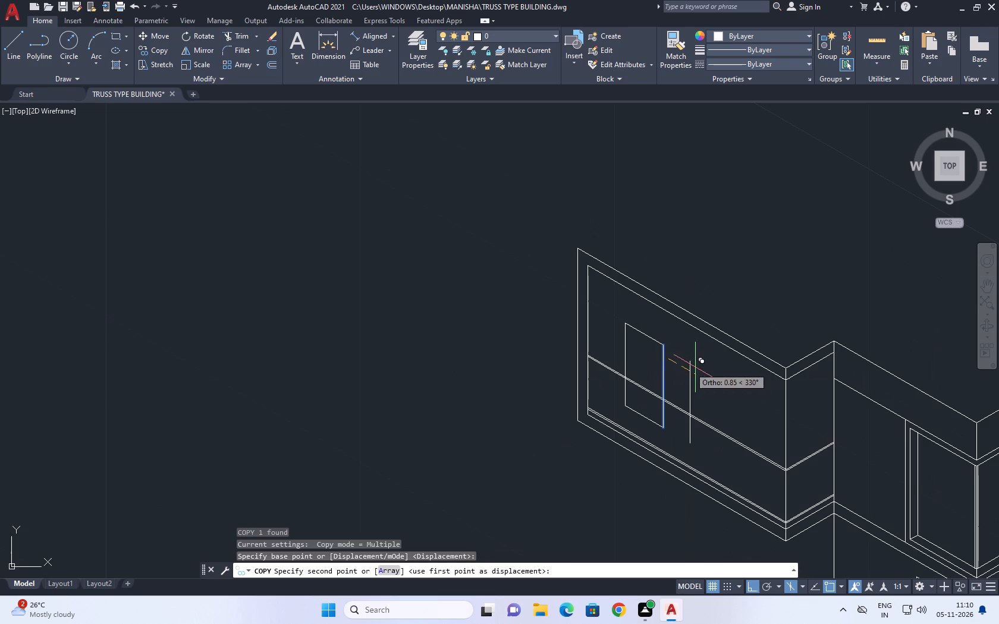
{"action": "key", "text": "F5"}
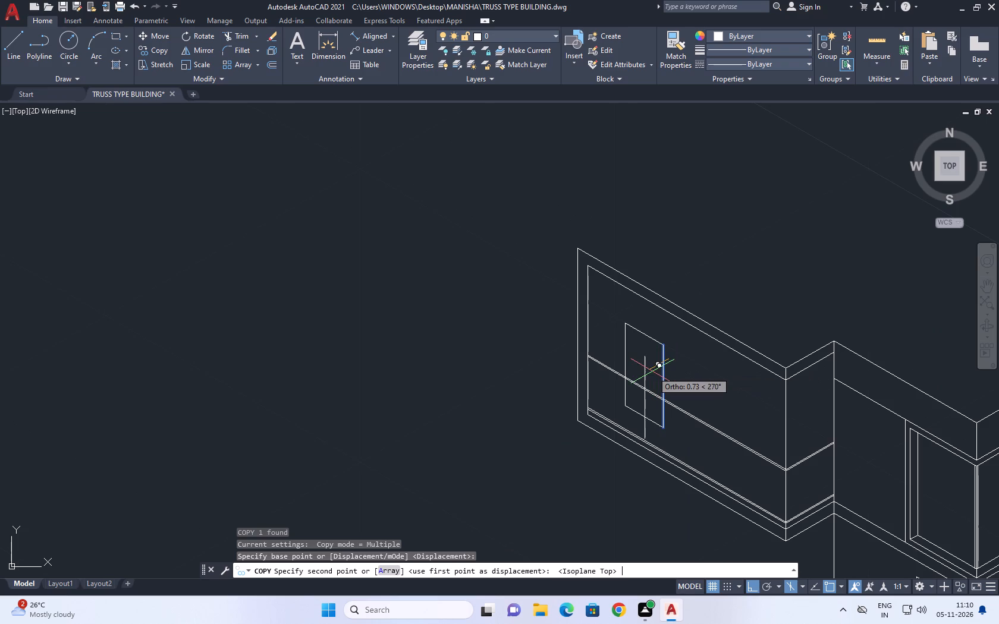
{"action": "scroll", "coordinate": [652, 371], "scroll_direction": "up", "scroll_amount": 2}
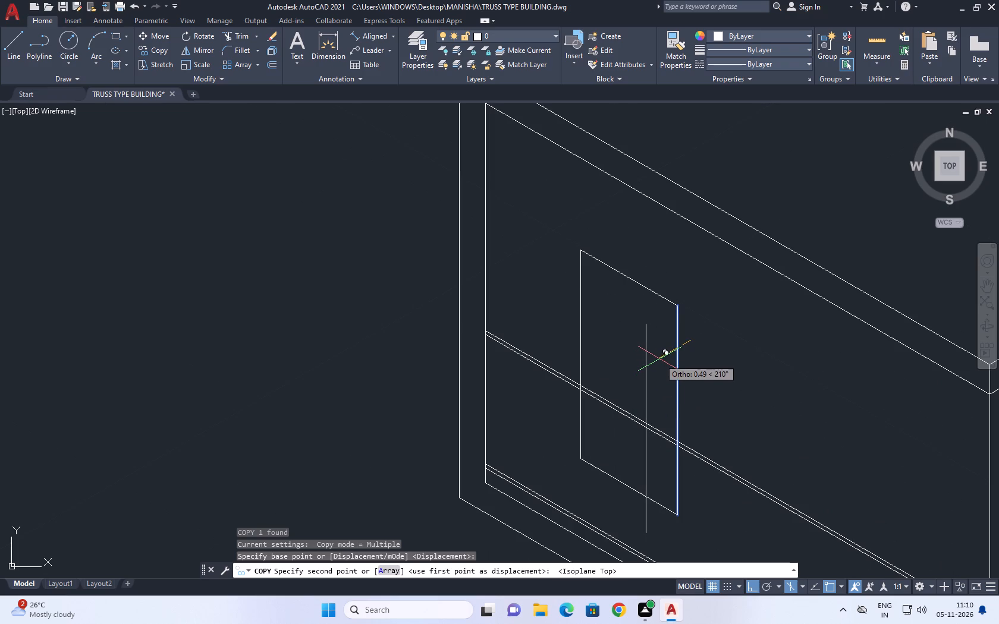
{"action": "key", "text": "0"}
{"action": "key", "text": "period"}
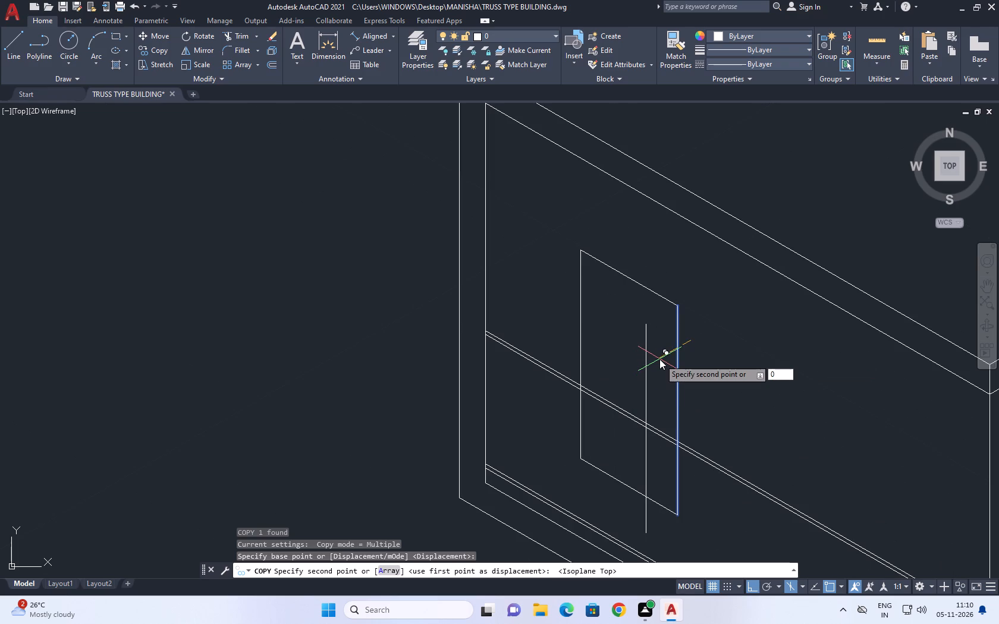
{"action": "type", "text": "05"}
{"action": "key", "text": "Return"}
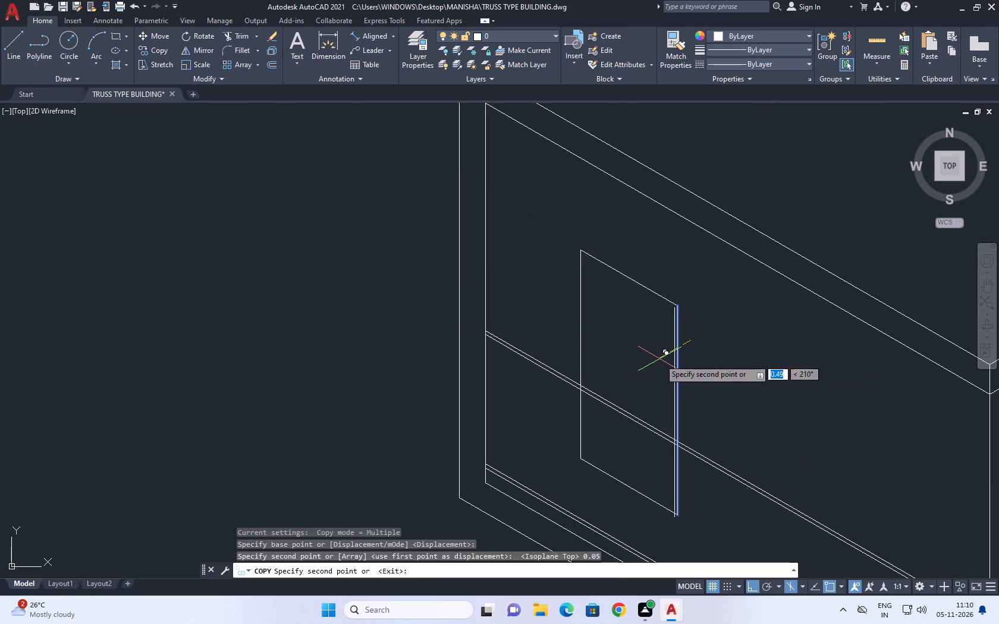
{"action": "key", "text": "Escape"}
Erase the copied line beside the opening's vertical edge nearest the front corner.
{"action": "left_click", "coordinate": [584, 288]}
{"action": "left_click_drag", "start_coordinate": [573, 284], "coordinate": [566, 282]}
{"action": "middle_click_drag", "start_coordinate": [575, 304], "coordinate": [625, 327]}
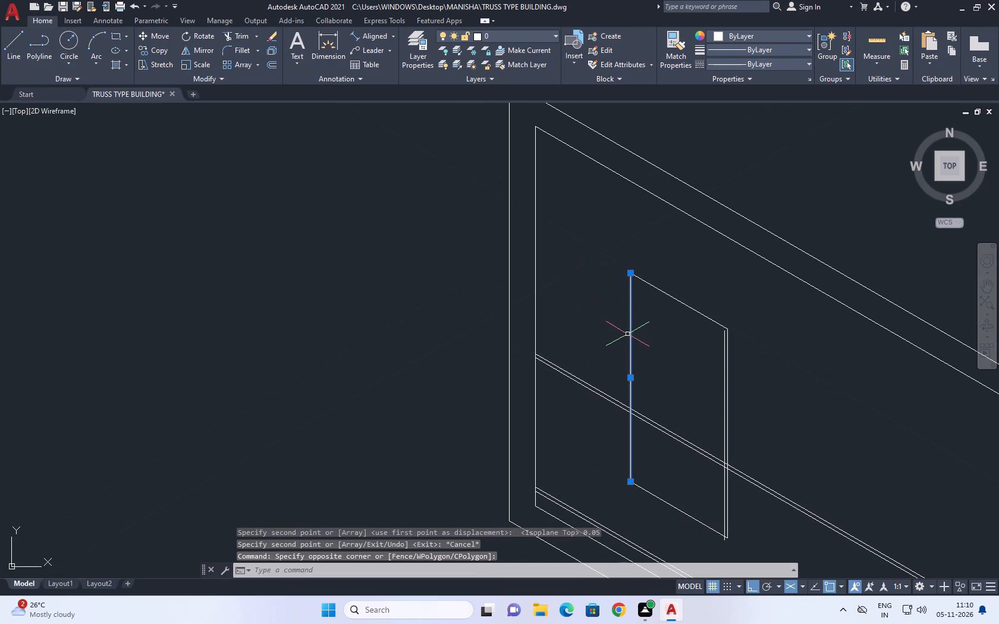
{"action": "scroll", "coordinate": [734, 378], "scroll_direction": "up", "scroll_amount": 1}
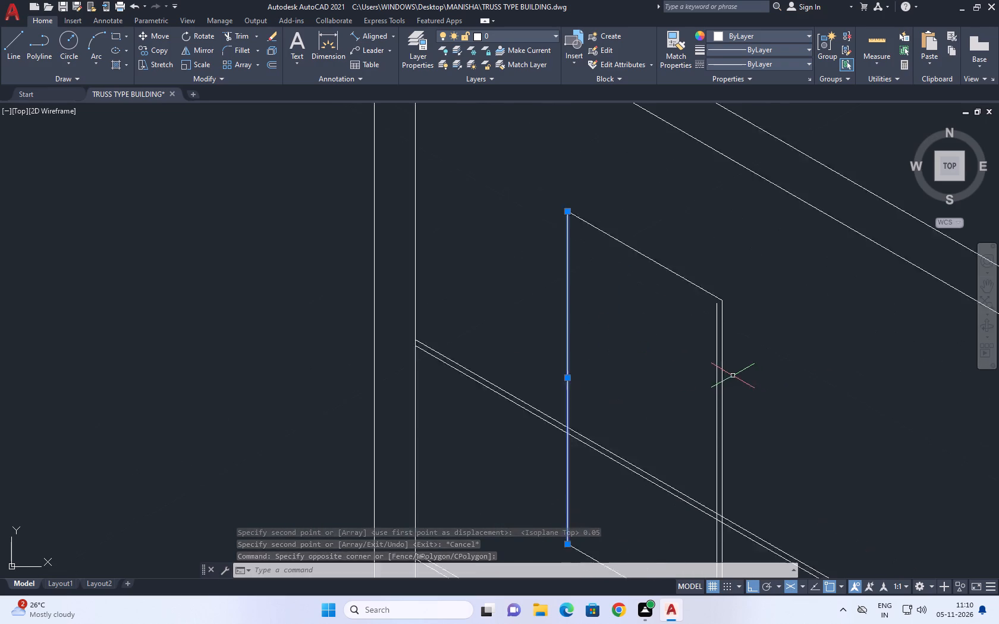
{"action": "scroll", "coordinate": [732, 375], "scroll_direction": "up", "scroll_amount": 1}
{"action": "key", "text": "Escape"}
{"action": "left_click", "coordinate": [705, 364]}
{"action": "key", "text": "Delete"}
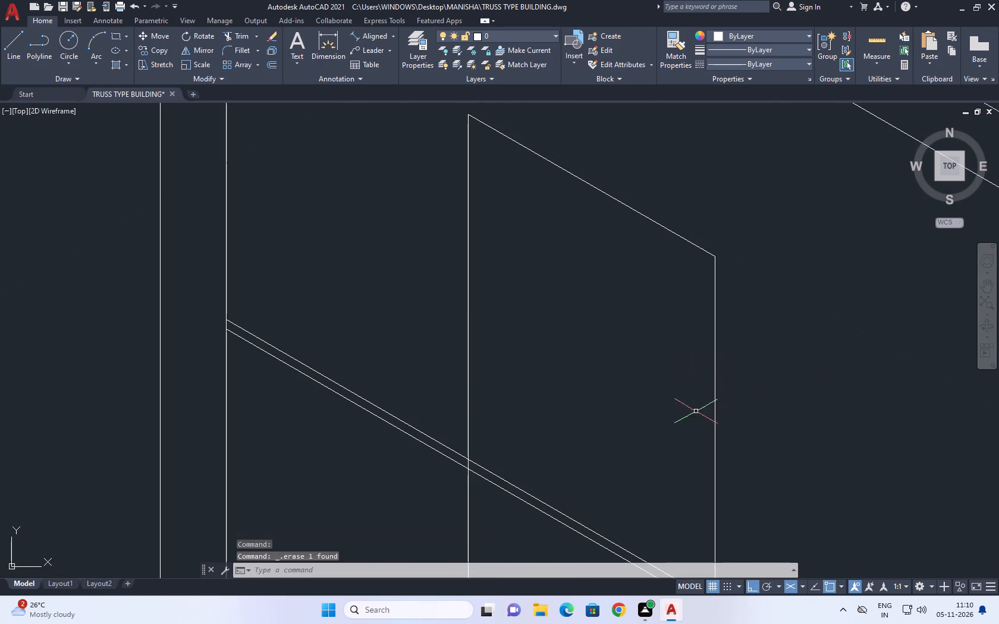
Copy the opening's far-left vertical edge 0.05 inward along the isometric depth axis as the reveal line.
{"action": "middle_click_drag", "start_coordinate": [377, 398], "coordinate": [494, 405]}
{"action": "left_click_drag", "start_coordinate": [599, 385], "coordinate": [594, 380]}
{"action": "left_click", "coordinate": [538, 333]}
{"action": "middle_click_drag", "start_coordinate": [651, 358], "coordinate": [907, 460]}
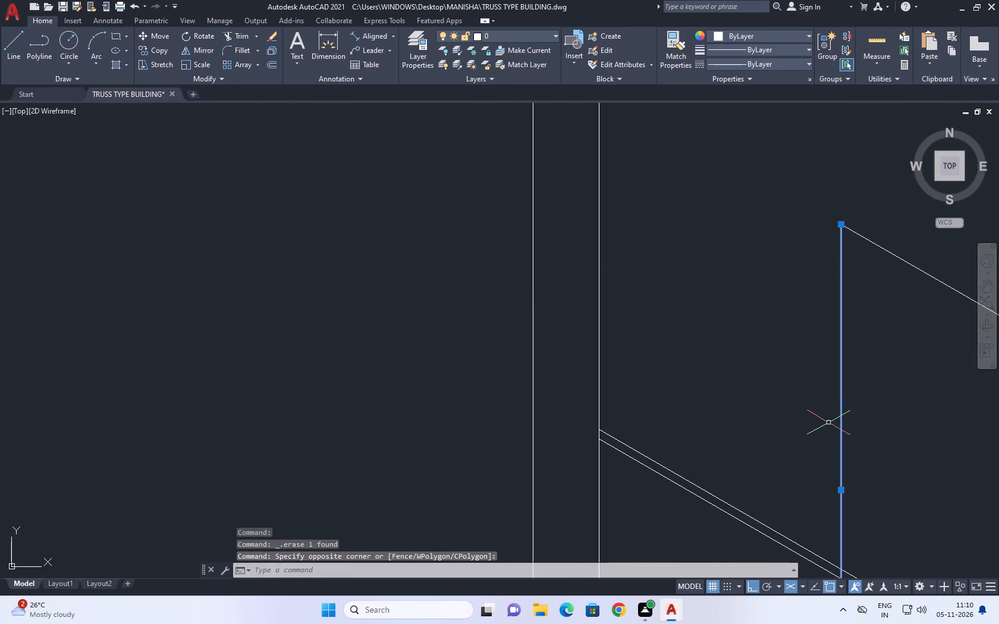
{"action": "key", "text": "c"}
{"action": "key", "text": "o"}
{"action": "key", "text": "space"}
{"action": "middle_click_drag", "start_coordinate": [849, 402], "coordinate": [422, 377]}
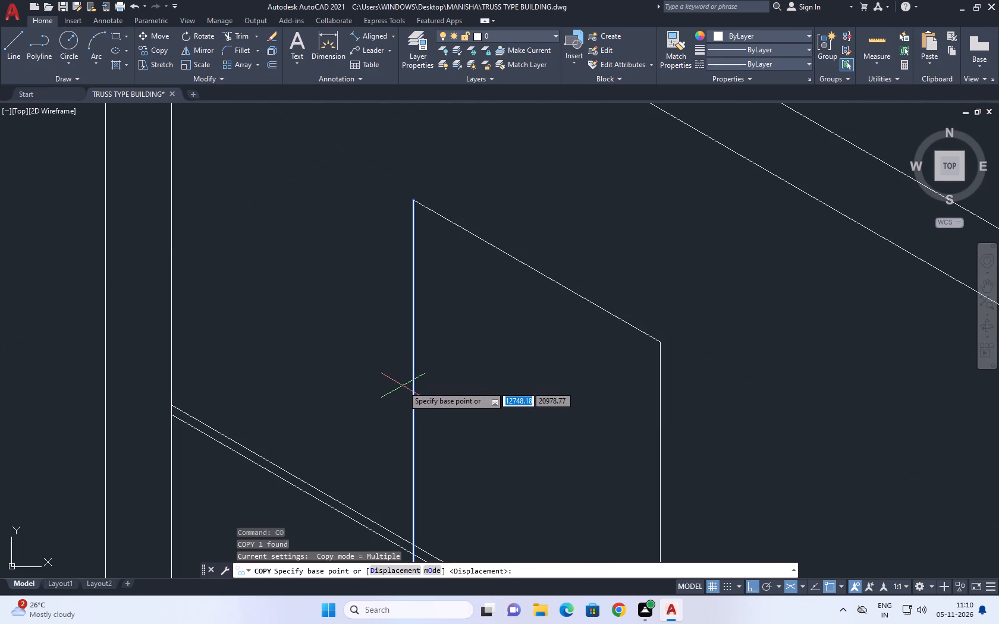
{"action": "left_click", "coordinate": [409, 389]}
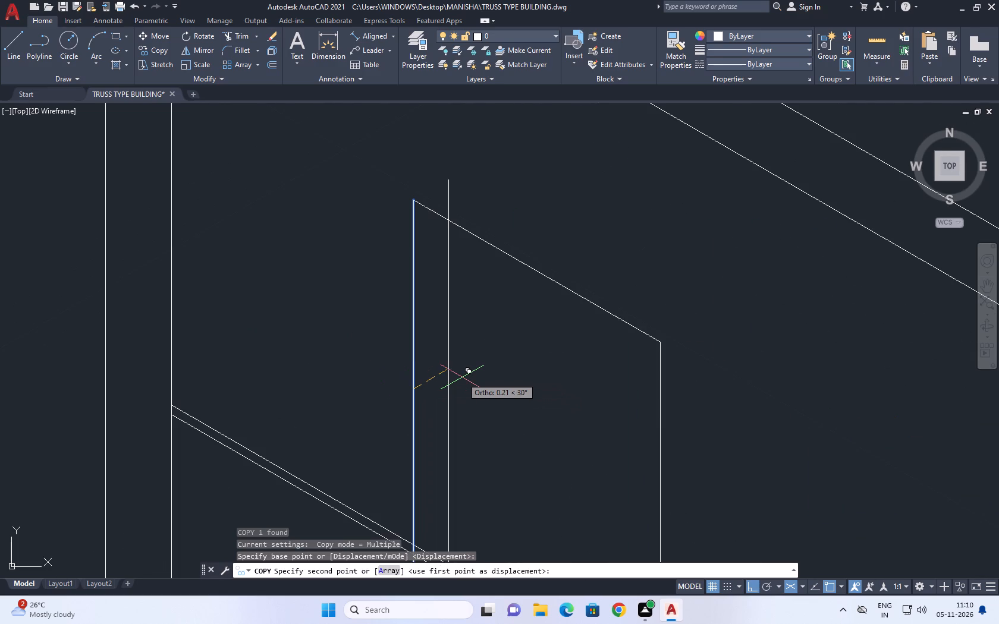
{"action": "key", "text": "0"}
{"action": "key", "text": "period"}
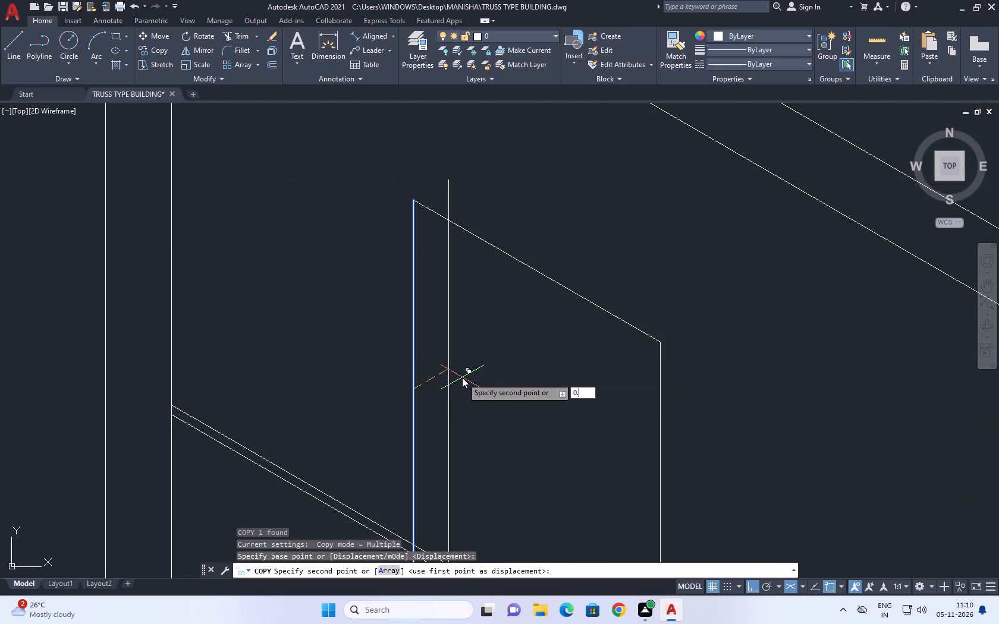
{"action": "type", "text": "05"}
{"action": "key", "text": "Return"}
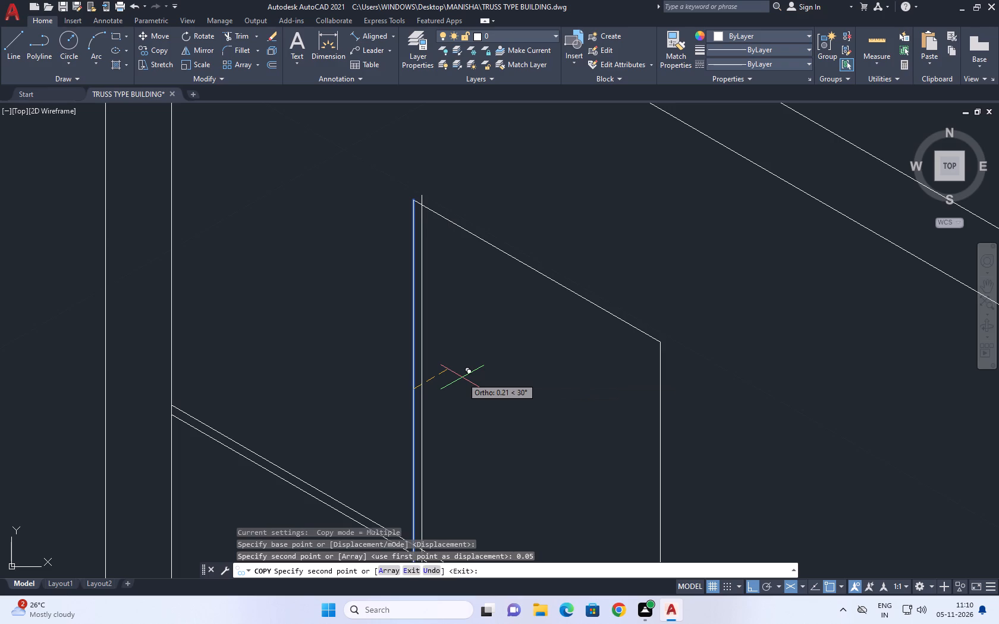
{"action": "key", "text": "Escape"}
Trim the end of the copied reveal line that projects above the opening's top edge.
{"action": "middle_click_drag", "start_coordinate": [473, 389], "coordinate": [499, 419]}
{"action": "type", "text": "TR"}
{"action": "key", "text": "space"}
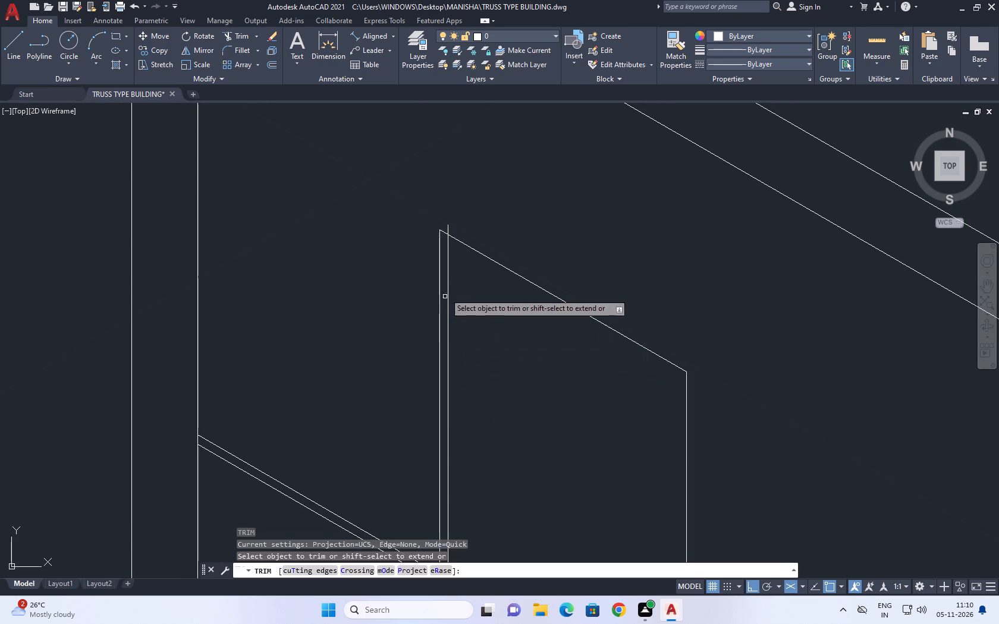
{"action": "scroll", "coordinate": [432, 226], "scroll_direction": "up", "scroll_amount": 3}
{"action": "left_click", "coordinate": [478, 232]}
{"action": "left_click", "coordinate": [533, 241]}
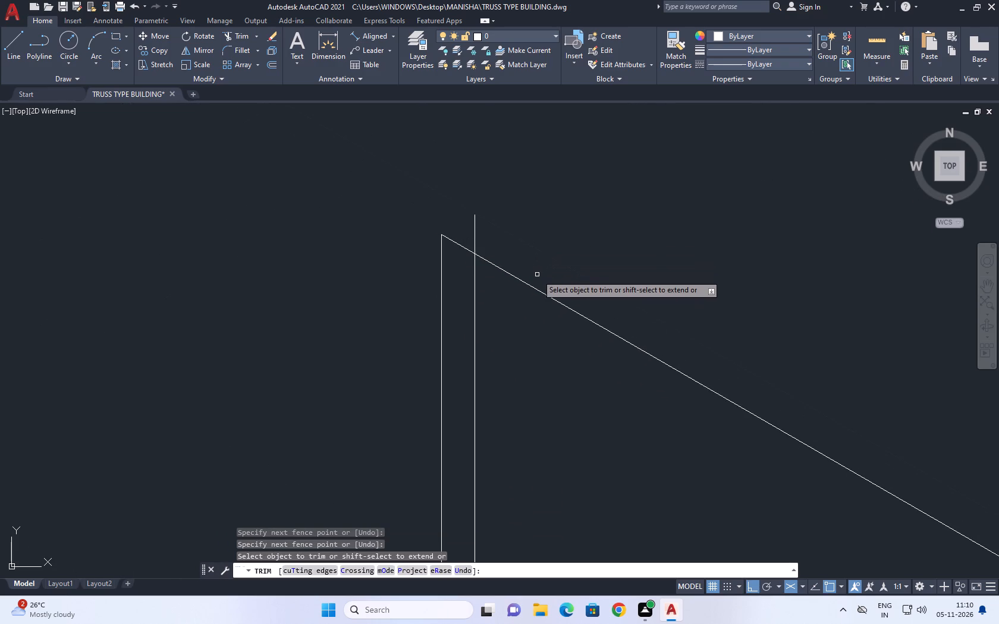
{"action": "left_click", "coordinate": [499, 225]}
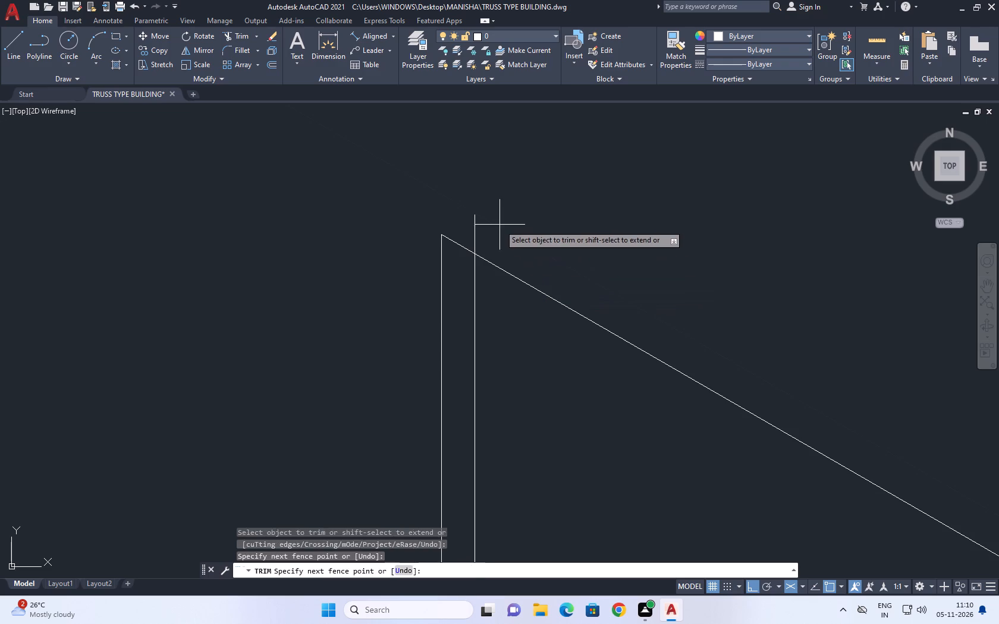
{"action": "left_click", "coordinate": [461, 208]}
{"action": "left_click", "coordinate": [499, 233]}
{"action": "left_click", "coordinate": [441, 216]}
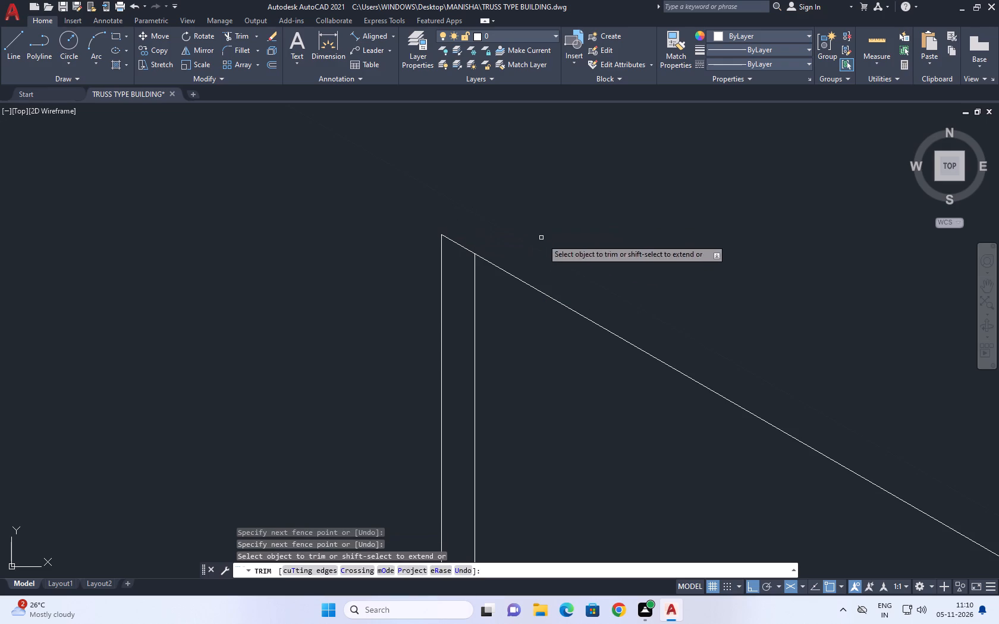
{"action": "key", "text": "Escape"}
{"action": "scroll", "coordinate": [568, 307], "scroll_direction": "down", "scroll_amount": 4}
{"action": "middle_click_drag", "start_coordinate": [582, 326], "coordinate": [569, 283]}
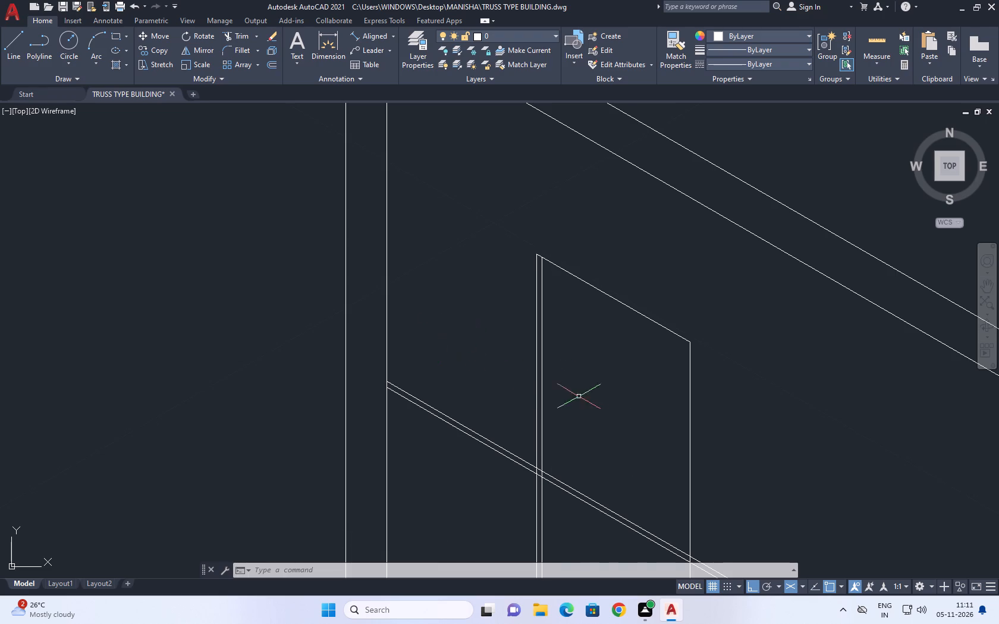
Draw a vertical line from the midpoint of the opening's top edge down past its bottom edge.
{"action": "middle_click_drag", "start_coordinate": [589, 389], "coordinate": [591, 269]}
{"action": "scroll", "coordinate": [589, 339], "scroll_direction": "down", "scroll_amount": 1}
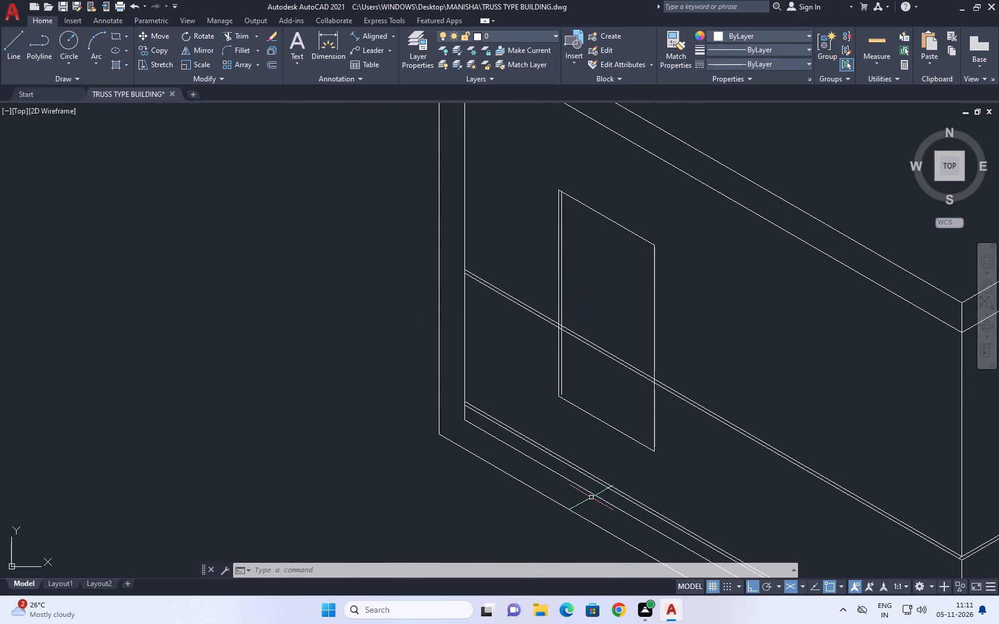
{"action": "middle_click_drag", "start_coordinate": [583, 404], "coordinate": [595, 421]}
{"action": "key", "text": "l"}
{"action": "key", "text": "space"}
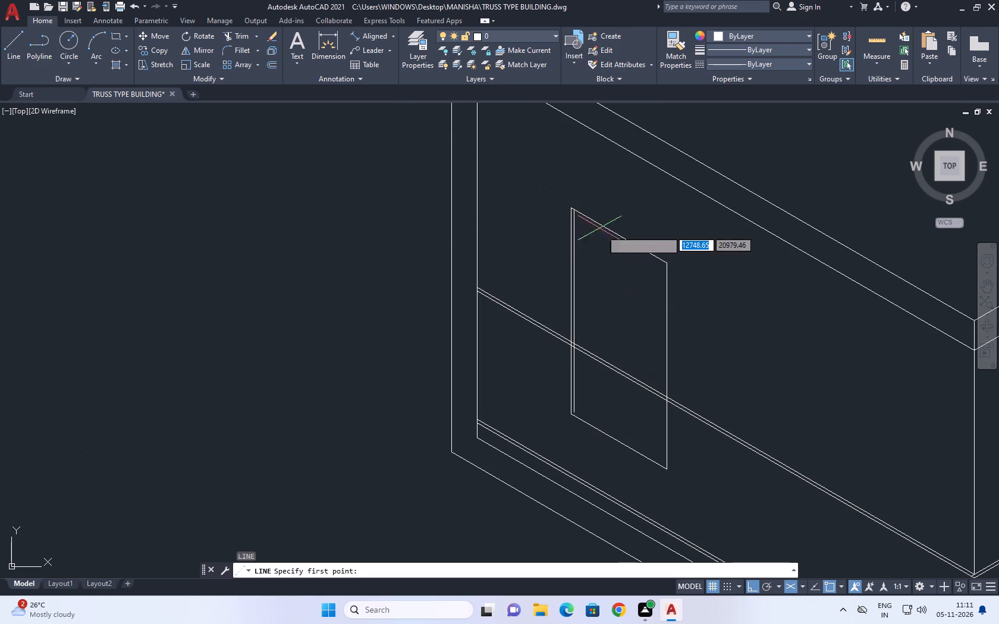
{"action": "left_click", "coordinate": [618, 235]}
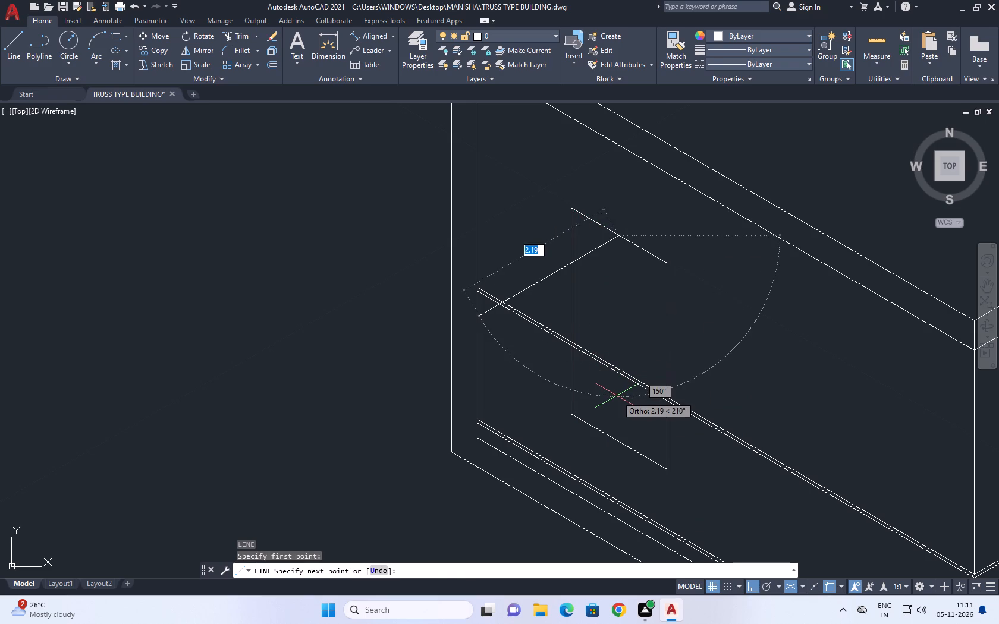
{"action": "key", "text": "F5"}
{"action": "scroll", "coordinate": [618, 454], "scroll_direction": "up", "scroll_amount": 3}
{"action": "middle_click_drag", "start_coordinate": [600, 466], "coordinate": [667, 323]}
{"action": "left_click", "coordinate": [617, 386]}
{"action": "key", "text": "Escape"}
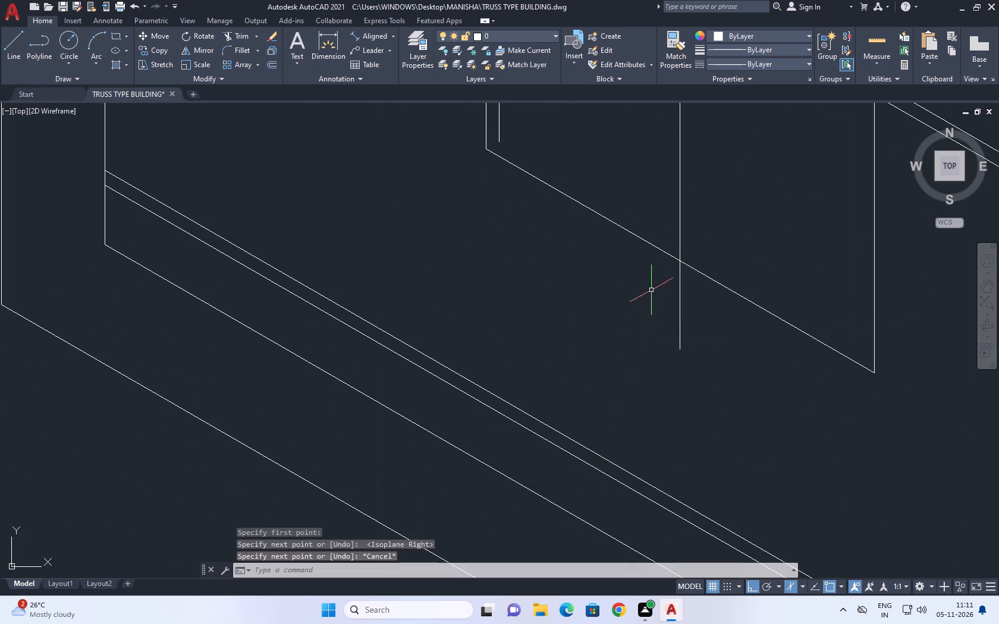
Trim the part of the vertical centre line that projects below the opening's bottom edge.
{"action": "middle_click_drag", "start_coordinate": [651, 288], "coordinate": [661, 346]}
{"action": "key", "text": "t"}
{"action": "key", "text": "r"}
{"action": "key", "text": "space"}
{"action": "left_click_drag", "start_coordinate": [725, 393], "coordinate": [712, 387]}
{"action": "left_click_drag", "start_coordinate": [621, 352], "coordinate": [615, 351]}
{"action": "scroll", "coordinate": [693, 387], "scroll_direction": "down", "scroll_amount": 4}
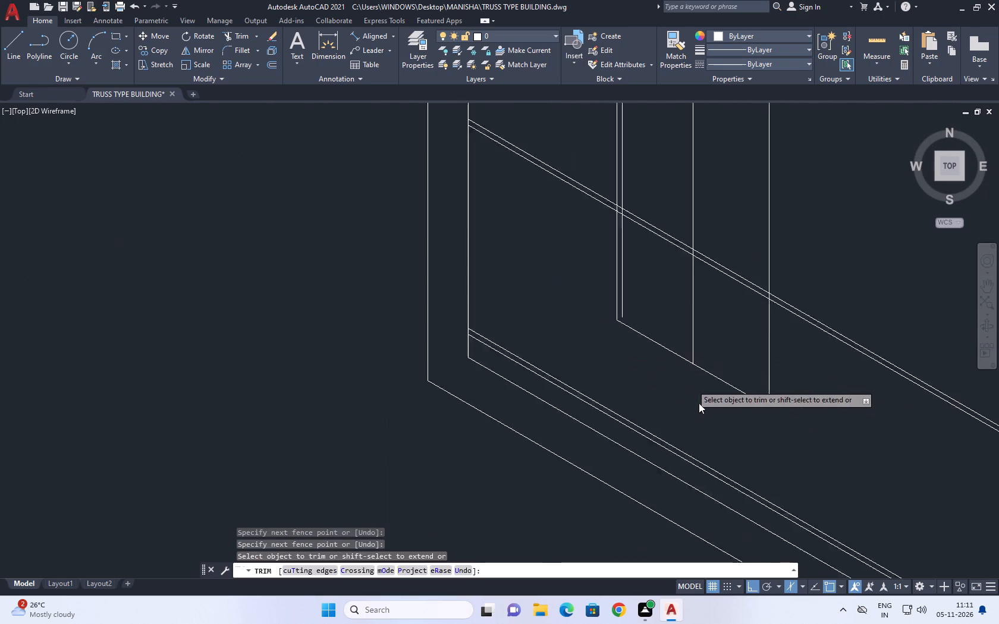
{"action": "scroll", "coordinate": [699, 403], "scroll_direction": "down", "scroll_amount": 1}
{"action": "key", "text": "Escape"}
Copy the opening's vertical centre line 0.02 along the front face toward the block's front corner.
{"action": "scroll", "coordinate": [680, 346], "scroll_direction": "up", "scroll_amount": 3}
{"action": "left_click", "coordinate": [748, 367]}
{"action": "left_click", "coordinate": [701, 313]}
{"action": "middle_click_drag", "start_coordinate": [738, 341], "coordinate": [744, 346]}
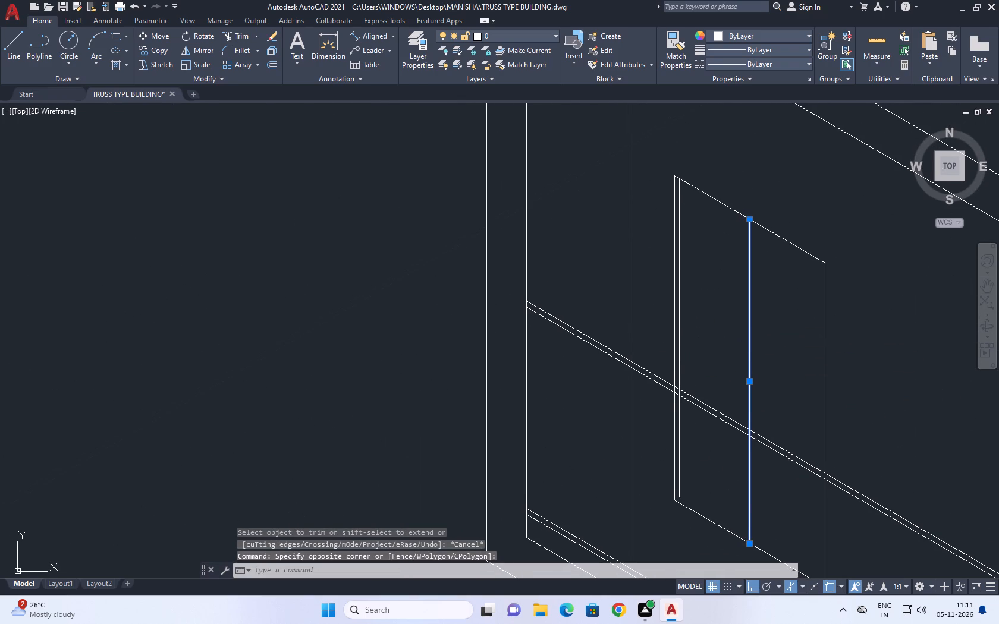
{"action": "key", "text": "c"}
{"action": "key", "text": "o"}
{"action": "key", "text": "space"}
{"action": "scroll", "coordinate": [766, 358], "scroll_direction": "up", "scroll_amount": 2}
{"action": "left_click", "coordinate": [712, 295]}
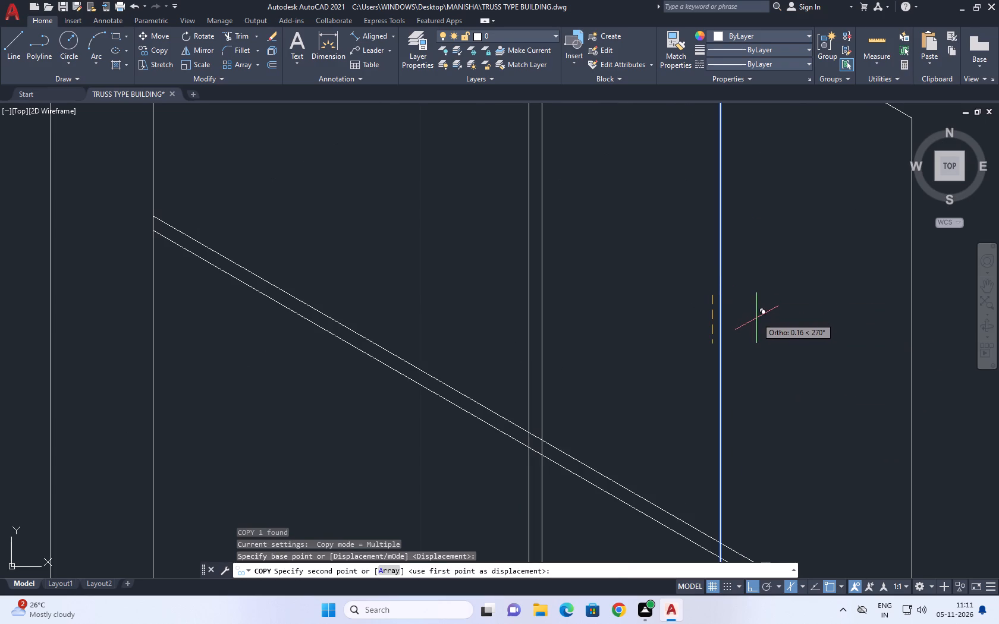
{"action": "key", "text": "F5"}
{"action": "type", "text": "0.0"}
{"action": "key", "text": "2"}
{"action": "key", "text": "Return"}
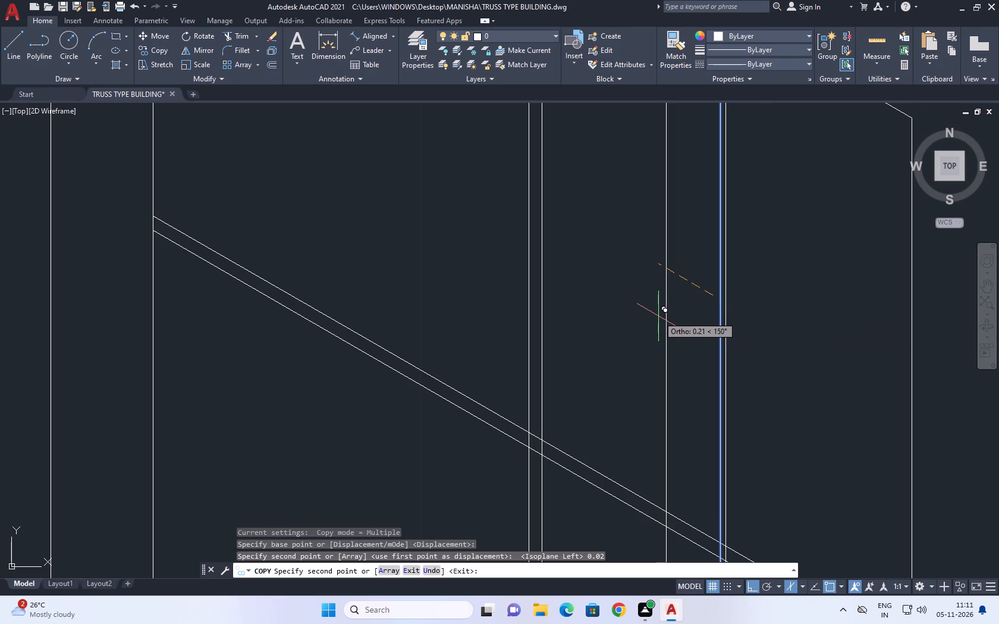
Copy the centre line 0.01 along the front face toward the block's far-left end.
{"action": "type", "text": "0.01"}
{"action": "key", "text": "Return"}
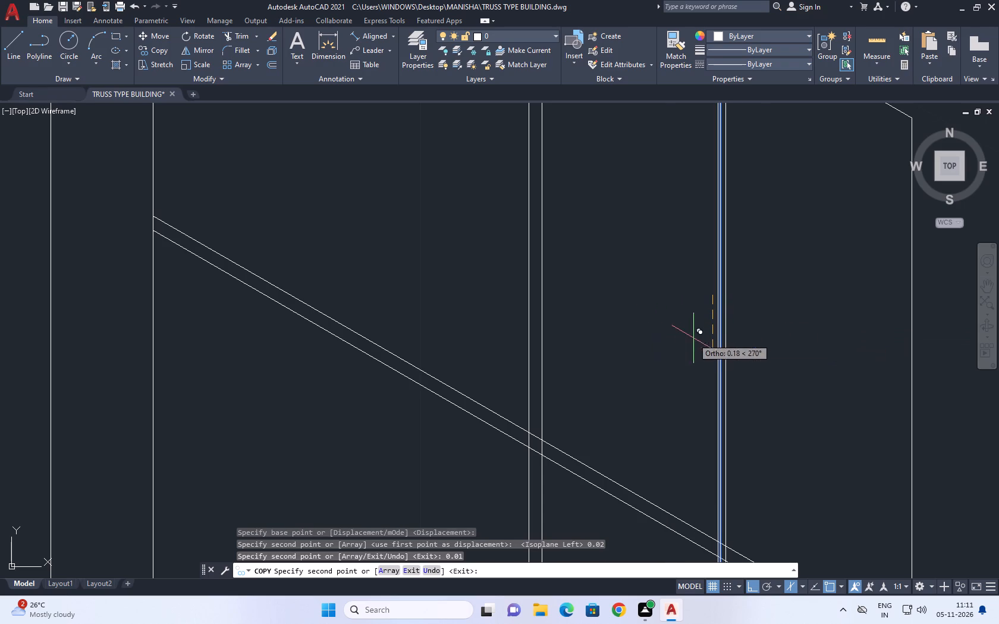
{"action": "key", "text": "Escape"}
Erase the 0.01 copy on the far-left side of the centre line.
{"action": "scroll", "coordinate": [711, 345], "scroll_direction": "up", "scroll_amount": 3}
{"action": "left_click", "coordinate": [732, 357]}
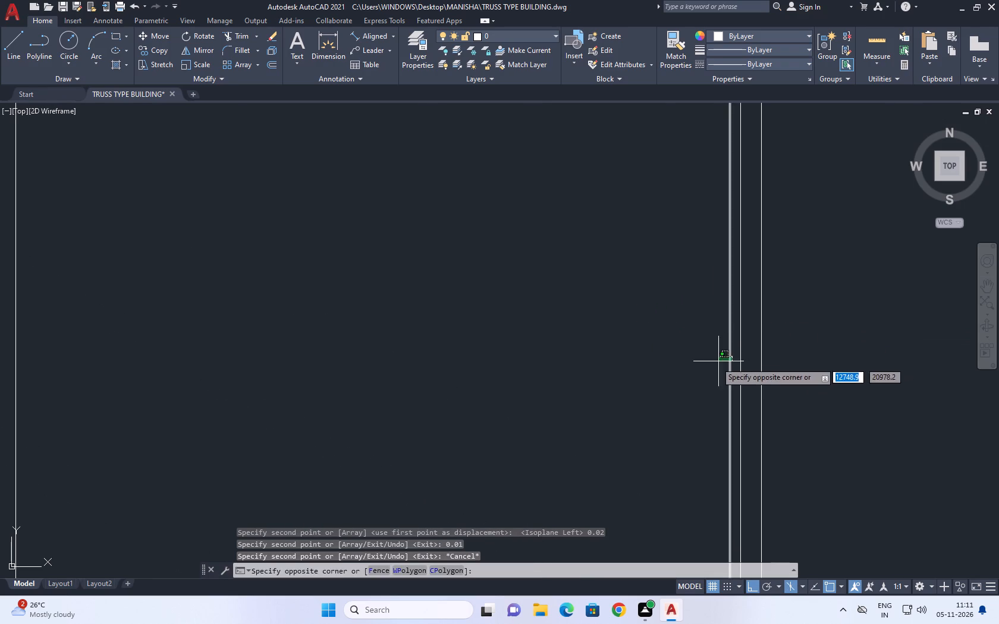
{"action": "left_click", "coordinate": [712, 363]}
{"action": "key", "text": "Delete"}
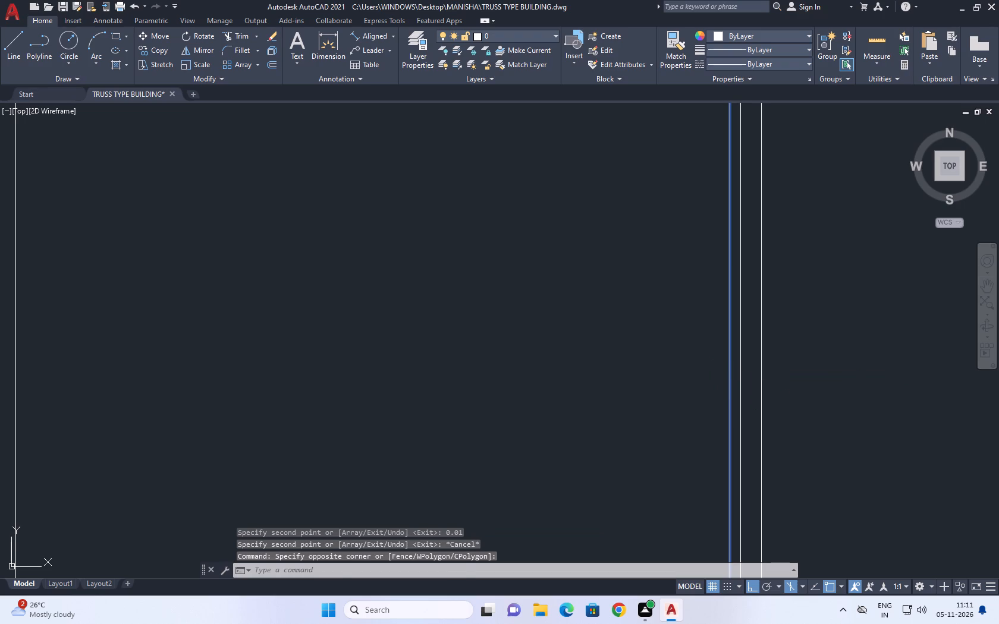
Copy the opening's vertical centre line 0.02 along the front face toward the block's far-left end.
{"action": "left_click_drag", "start_coordinate": [754, 377], "coordinate": [746, 374]}
{"action": "left_click", "coordinate": [702, 345]}
{"action": "key", "text": "c"}
{"action": "key", "text": "o"}
{"action": "key", "text": "space"}
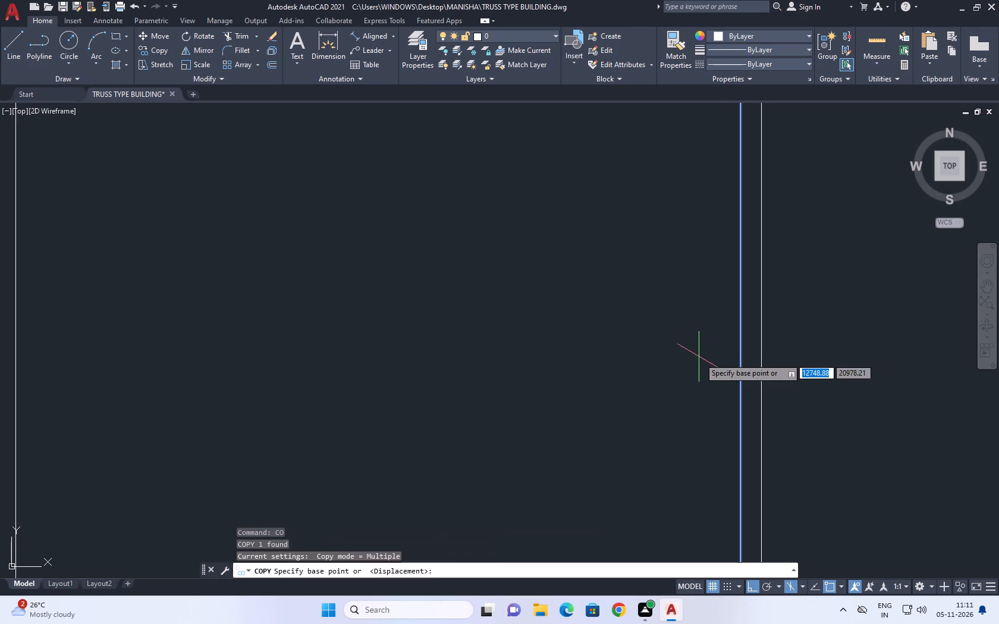
{"action": "left_click", "coordinate": [721, 371]}
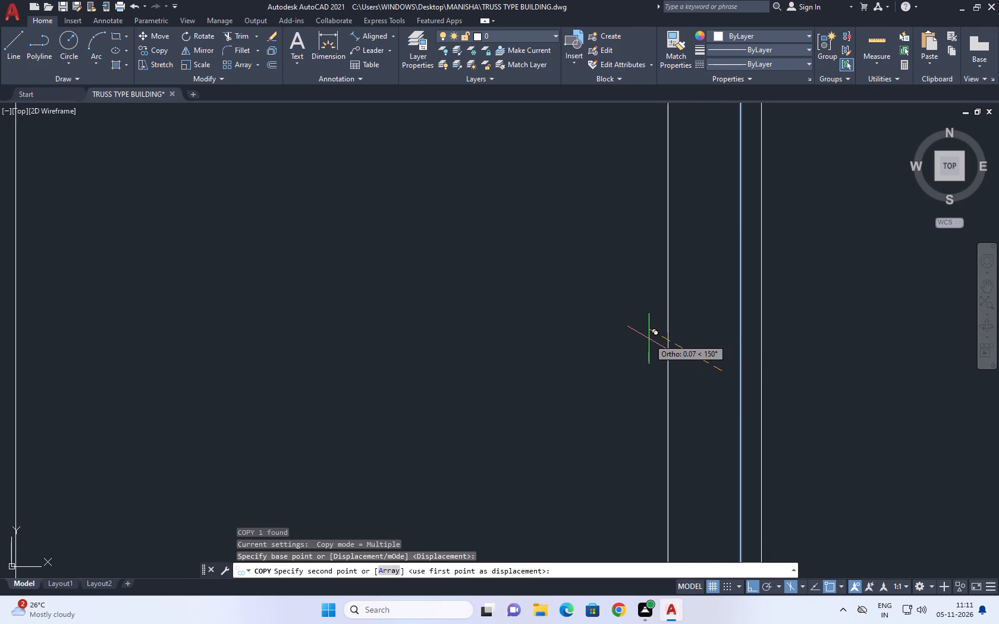
{"action": "type", "text": "0.02"}
{"action": "key", "text": "Return"}
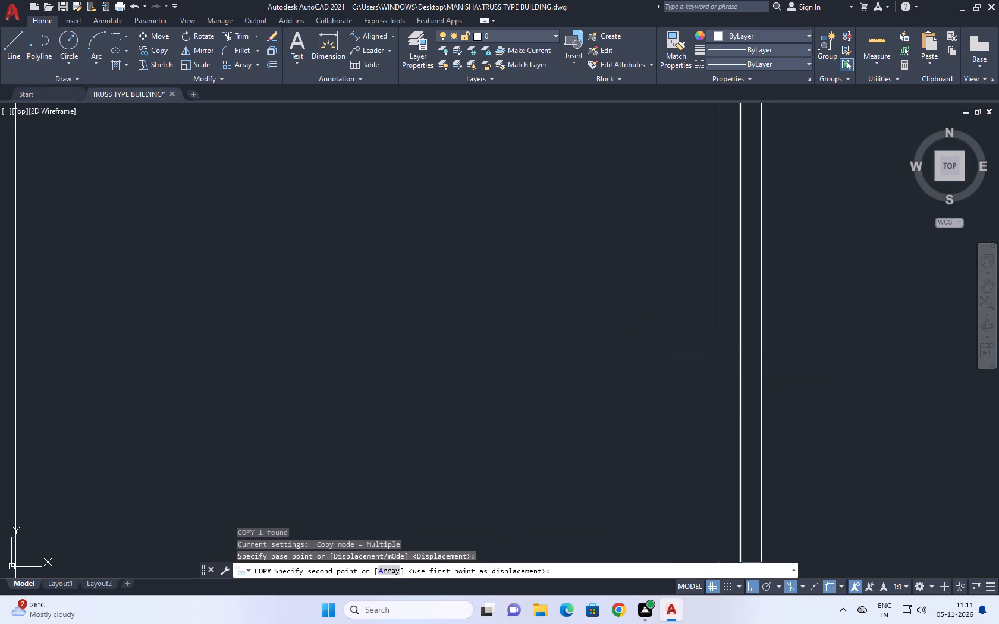
{"action": "key", "text": "Escape"}
{"action": "scroll", "coordinate": [651, 352], "scroll_direction": "down", "scroll_amount": 7}
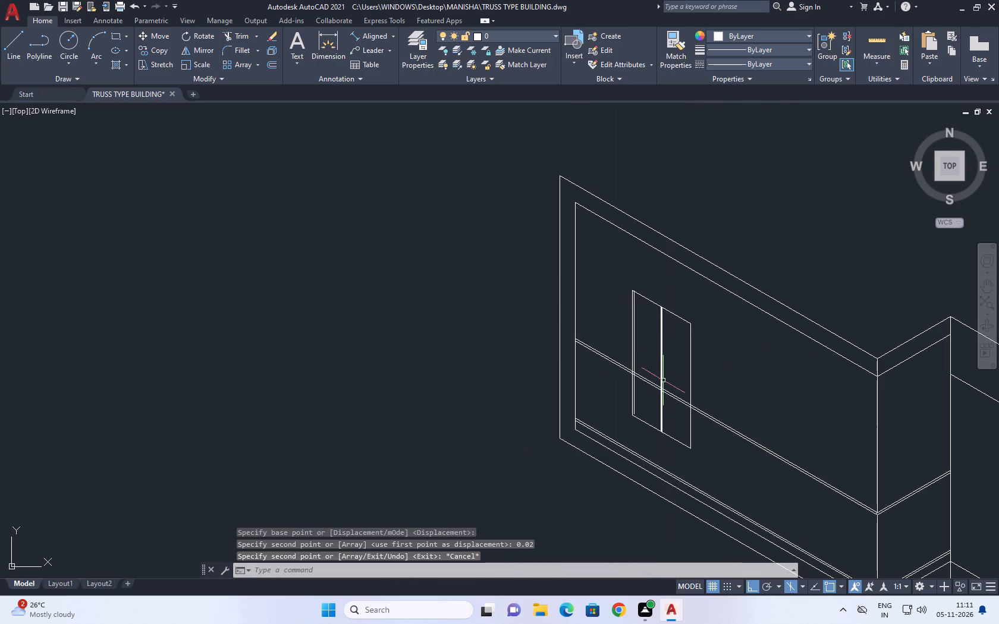
Erase the opening's original vertical centre line, leaving its two offset copies as the mullion edges.
{"action": "scroll", "coordinate": [663, 404], "scroll_direction": "up", "scroll_amount": 4}
{"action": "scroll", "coordinate": [614, 386], "scroll_direction": "up", "scroll_amount": 3}
{"action": "left_click", "coordinate": [697, 395]}
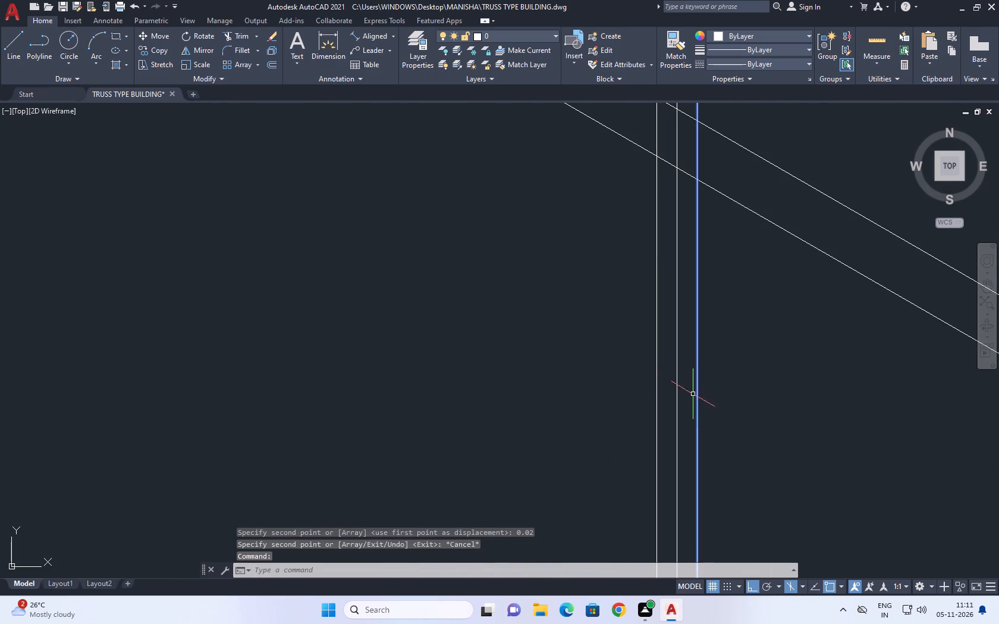
{"action": "key", "text": "Escape"}
{"action": "left_click_drag", "start_coordinate": [680, 392], "coordinate": [677, 385]}
{"action": "left_click", "coordinate": [659, 350]}
{"action": "key", "text": "Delete"}
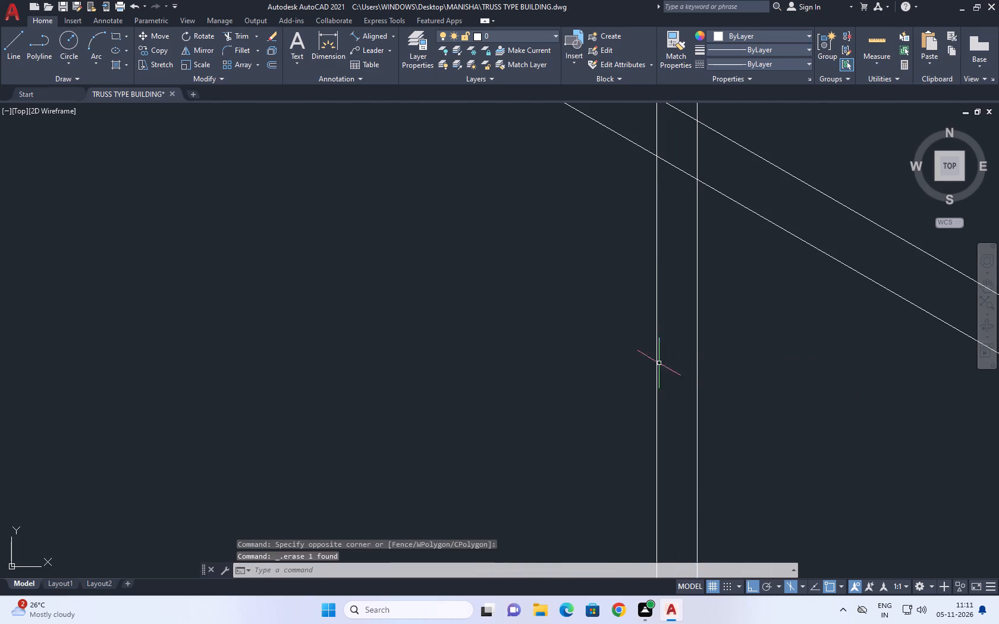
Draw a depth line at 30° from the opening's lower far-left corner, running past the inner vertical recess line.
{"action": "scroll", "coordinate": [660, 383], "scroll_direction": "down", "scroll_amount": 4}
{"action": "middle_click_drag", "start_coordinate": [648, 284], "coordinate": [632, 235]}
{"action": "scroll", "coordinate": [632, 235], "scroll_direction": "up", "scroll_amount": 1}
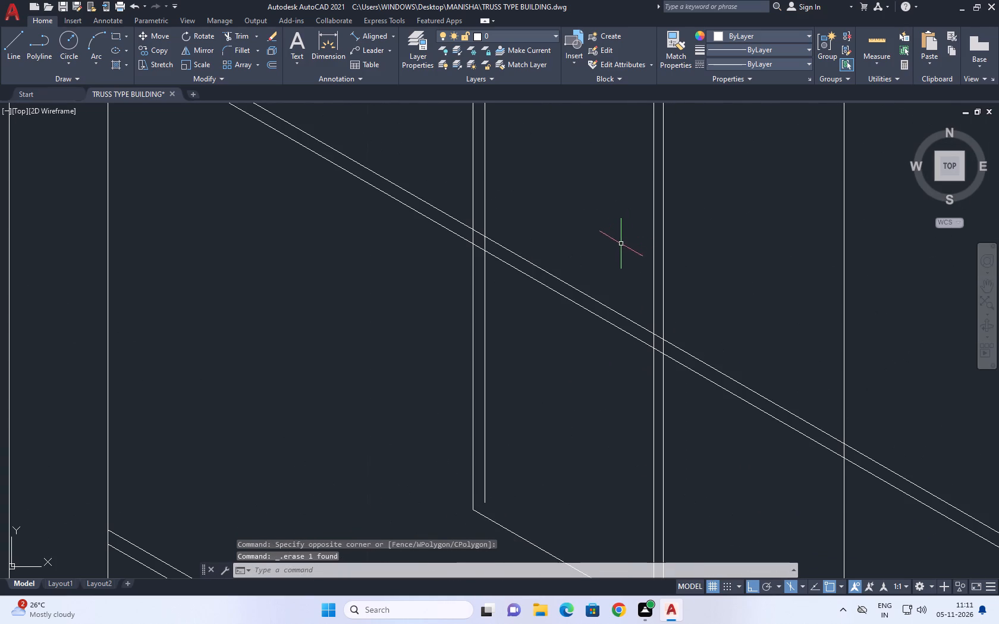
{"action": "key", "text": "l"}
{"action": "key", "text": "space"}
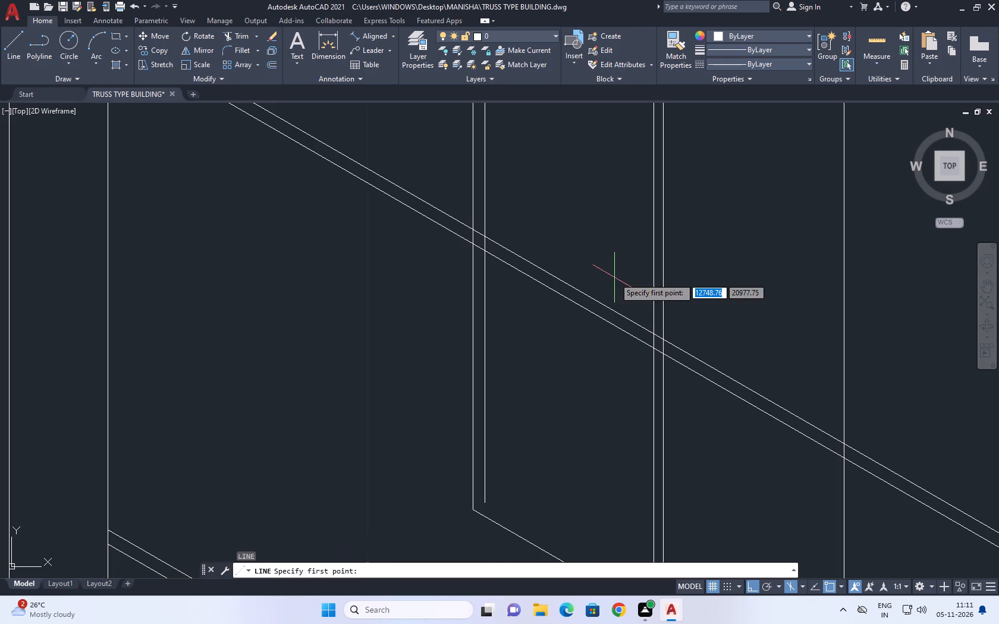
{"action": "middle_click_drag", "start_coordinate": [586, 383], "coordinate": [658, 272]}
{"action": "scroll", "coordinate": [542, 395], "scroll_direction": "up", "scroll_amount": 3}
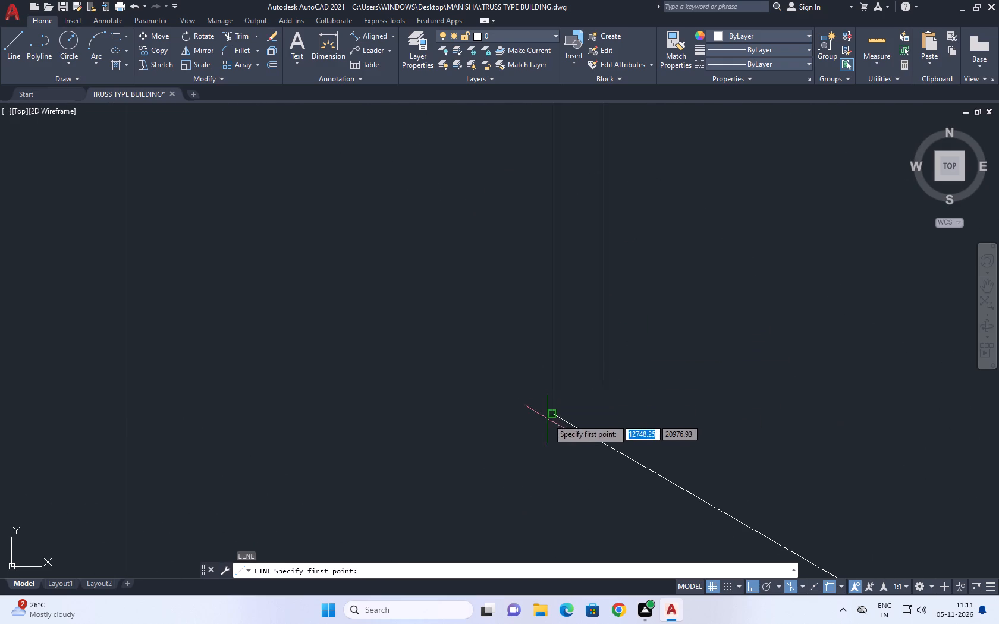
{"action": "left_click", "coordinate": [551, 414]}
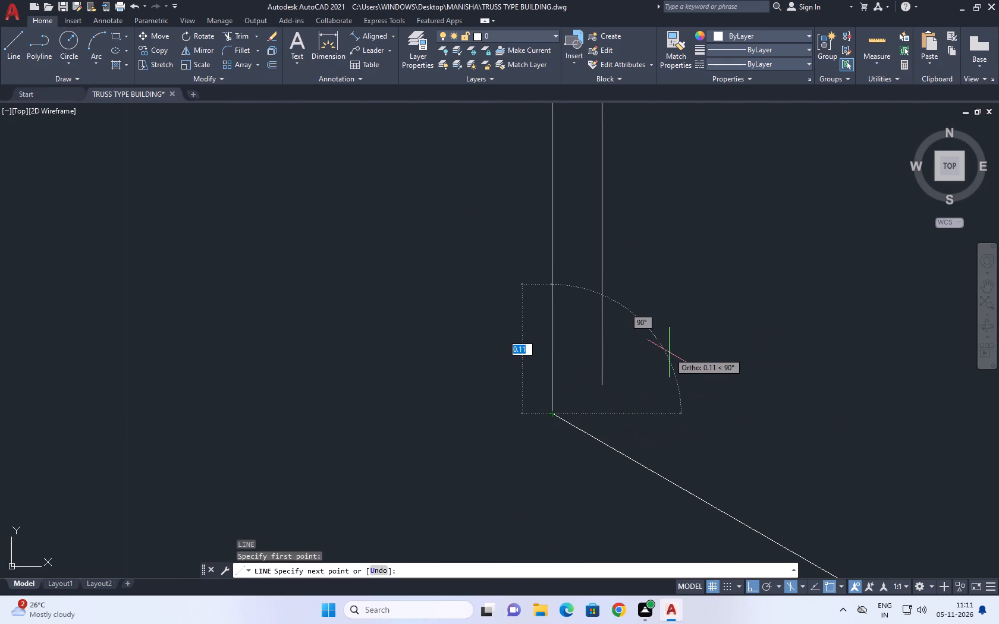
{"action": "key", "text": "F5"}
{"action": "left_click", "coordinate": [683, 349]}
{"action": "key", "text": "Escape"}
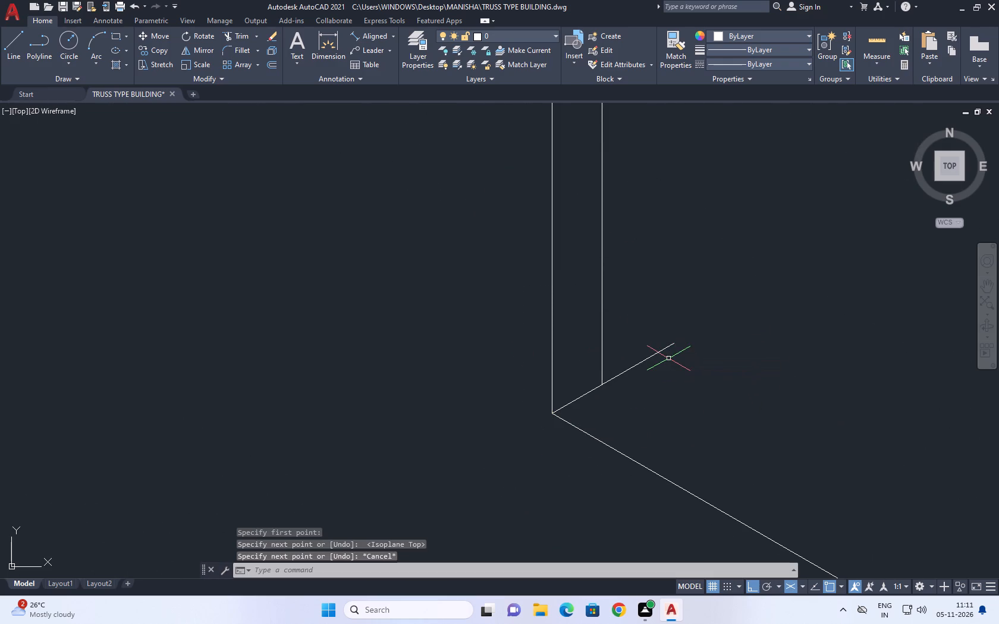
Trim the corner depth line back to the inner vertical recess line.
{"action": "key", "text": "t"}
{"action": "type", "text": "R"}
{"action": "key", "text": "space"}
{"action": "left_click", "coordinate": [641, 364]}
{"action": "scroll", "coordinate": [642, 327], "scroll_direction": "down", "scroll_amount": 6}
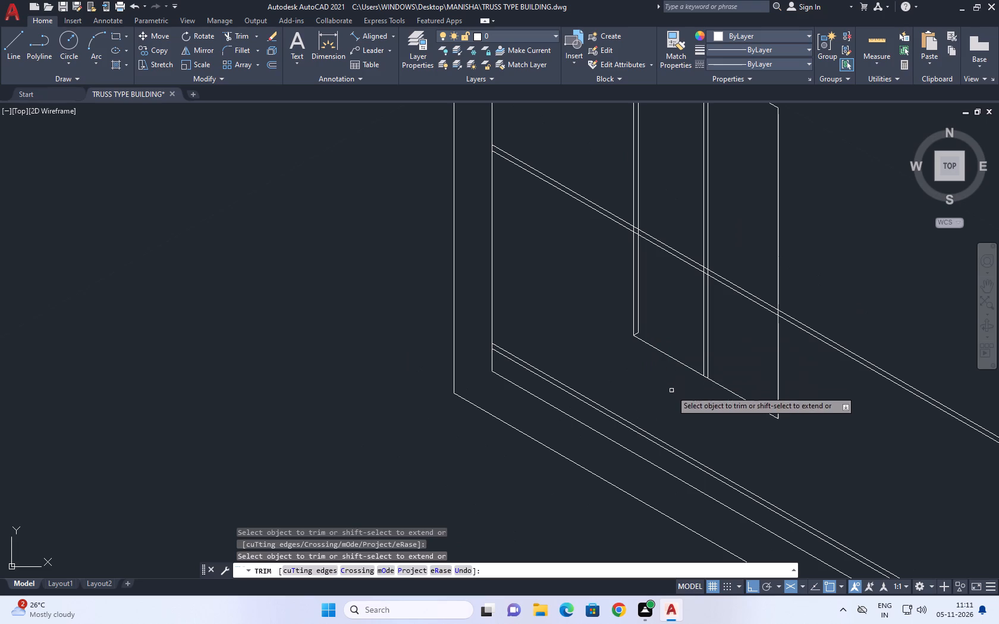
{"action": "key", "text": "Escape"}
Copy the opening's bottom edge from its lower far-left corner to the inner end of the corner depth line.
{"action": "scroll", "coordinate": [768, 399], "scroll_direction": "up", "scroll_amount": 2}
{"action": "middle_click_drag", "start_coordinate": [729, 413], "coordinate": [699, 392]}
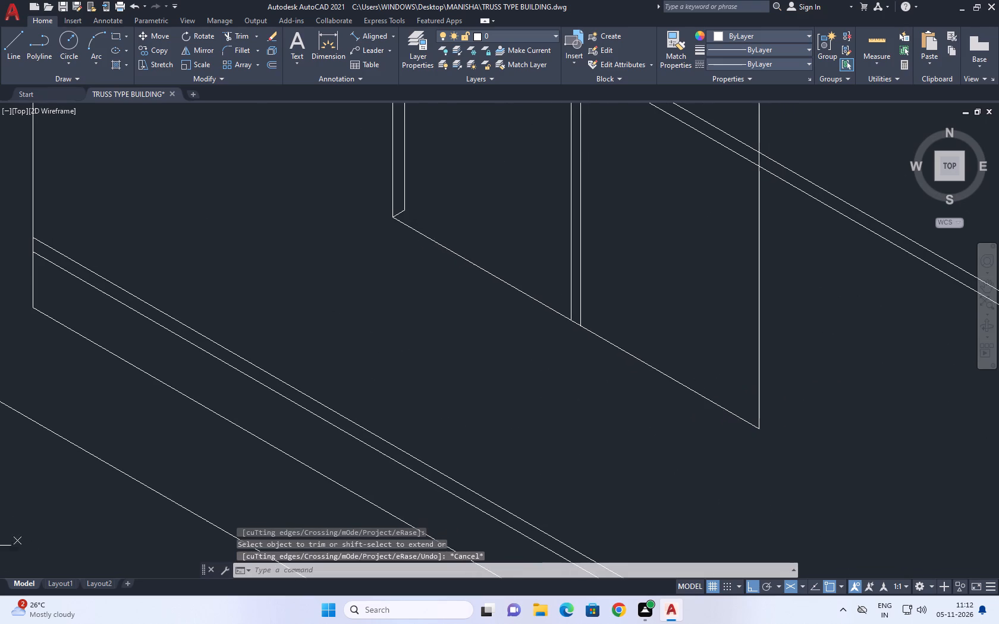
{"action": "middle_click_drag", "start_coordinate": [658, 379], "coordinate": [727, 422]}
{"action": "left_click", "coordinate": [729, 420]}
{"action": "left_click", "coordinate": [708, 400]}
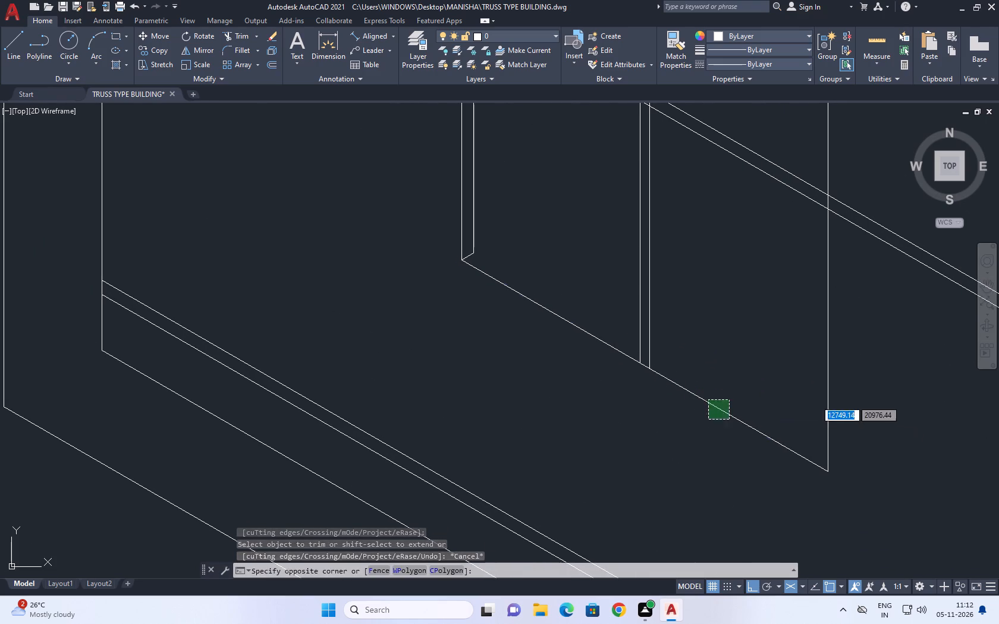
{"action": "middle_click_drag", "start_coordinate": [721, 409], "coordinate": [731, 453]}
{"action": "type", "text": "CO"}
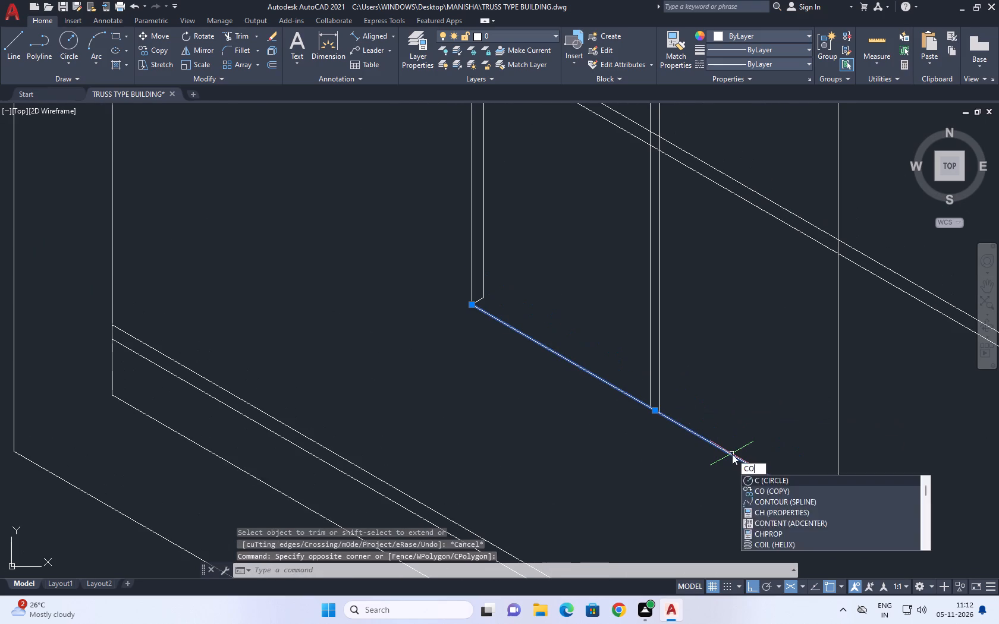
{"action": "key", "text": "space"}
{"action": "scroll", "coordinate": [470, 310], "scroll_direction": "up", "scroll_amount": 3}
{"action": "left_click", "coordinate": [462, 283]}
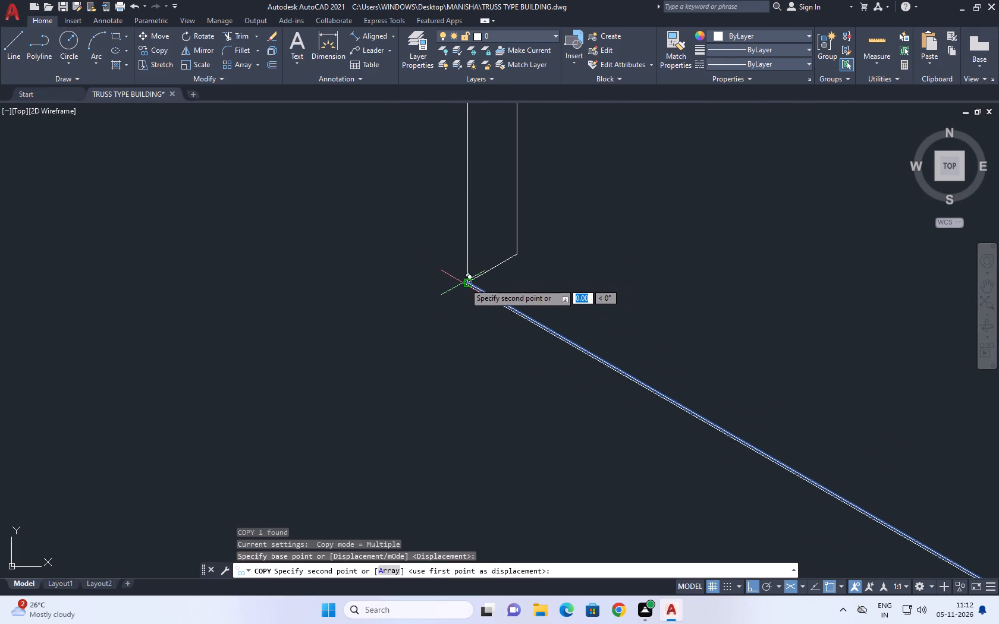
{"action": "left_click", "coordinate": [517, 257]}
{"action": "scroll", "coordinate": [544, 182], "scroll_direction": "down", "scroll_amount": 5}
{"action": "key", "text": "Escape"}
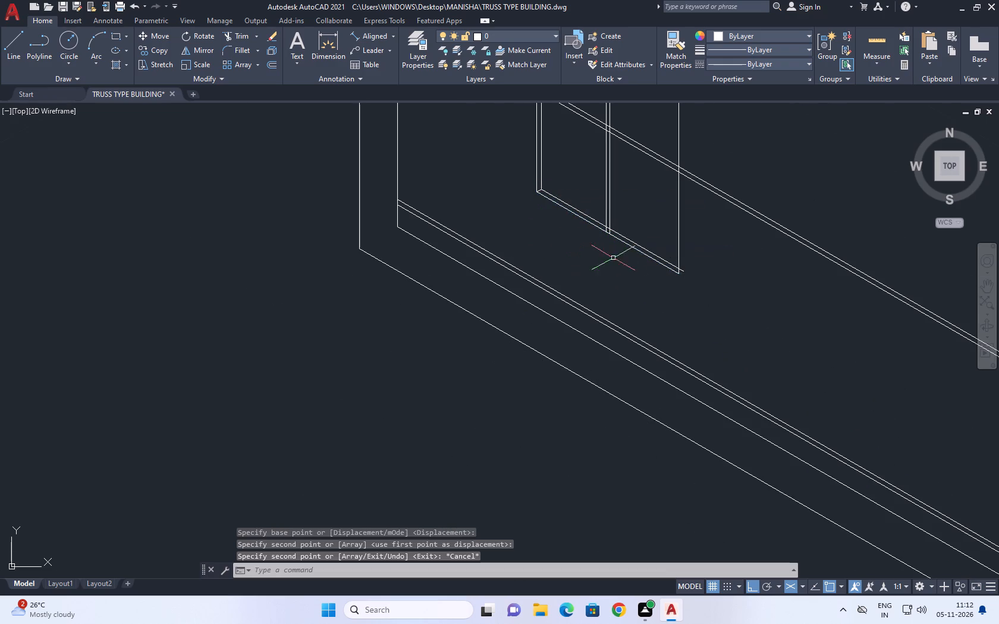
Trim the recessed bottom edge's overhang beyond the opening's vertical side nearest the block's front corner.
{"action": "middle_click_drag", "start_coordinate": [628, 262], "coordinate": [639, 282]}
{"action": "key", "text": "t"}
{"action": "key", "text": "r"}
{"action": "key", "text": "space"}
{"action": "scroll", "coordinate": [683, 282], "scroll_direction": "up", "scroll_amount": 3}
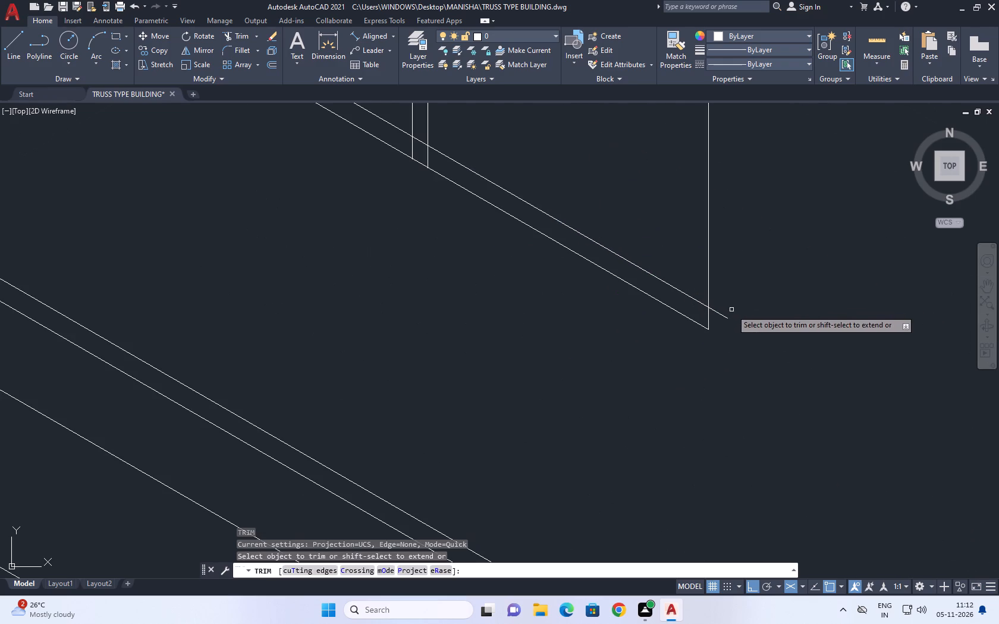
{"action": "left_click", "coordinate": [722, 297]}
{"action": "left_click", "coordinate": [721, 349]}
Trim the mullion lines below the recessed bottom edge and remove the edge's piece between them.
{"action": "scroll", "coordinate": [508, 250], "scroll_direction": "up", "scroll_amount": 1}
{"action": "middle_click_drag", "start_coordinate": [505, 248], "coordinate": [689, 464]}
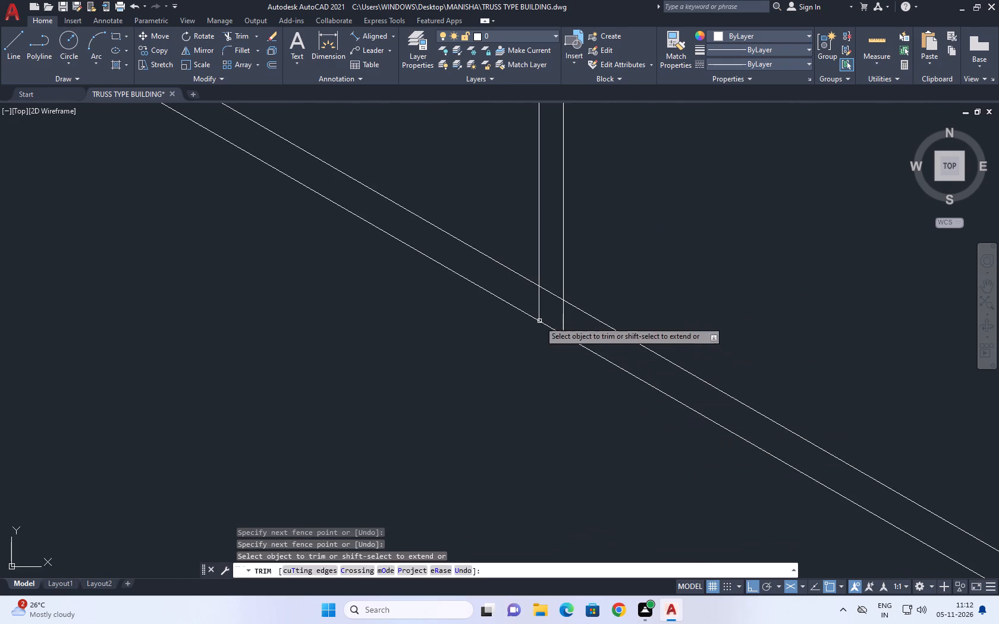
{"action": "scroll", "coordinate": [530, 310], "scroll_direction": "up", "scroll_amount": 2}
{"action": "left_click", "coordinate": [525, 281]}
{"action": "left_click", "coordinate": [654, 373]}
{"action": "left_click", "coordinate": [584, 254]}
{"action": "left_click_drag", "start_coordinate": [581, 283], "coordinate": [581, 285]}
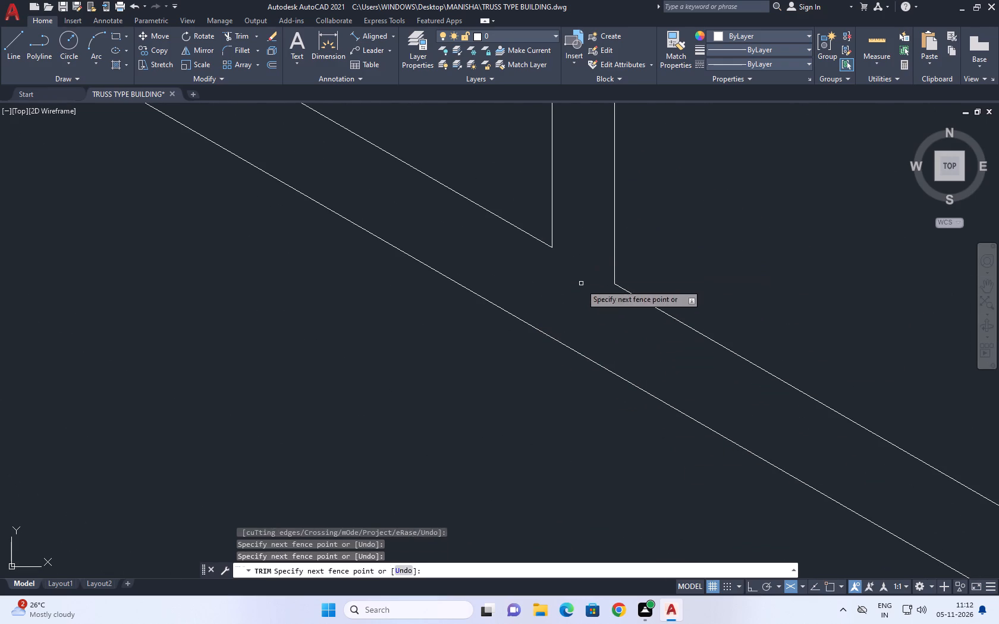
{"action": "left_click_drag", "start_coordinate": [581, 285], "coordinate": [583, 291]}
{"action": "scroll", "coordinate": [601, 303], "scroll_direction": "down", "scroll_amount": 4}
{"action": "key", "text": "Escape"}
Copy the mullion edge nearer the block's front corner 0.01 inward along the 30° depth direction.
{"action": "scroll", "coordinate": [589, 345], "scroll_direction": "down", "scroll_amount": 3}
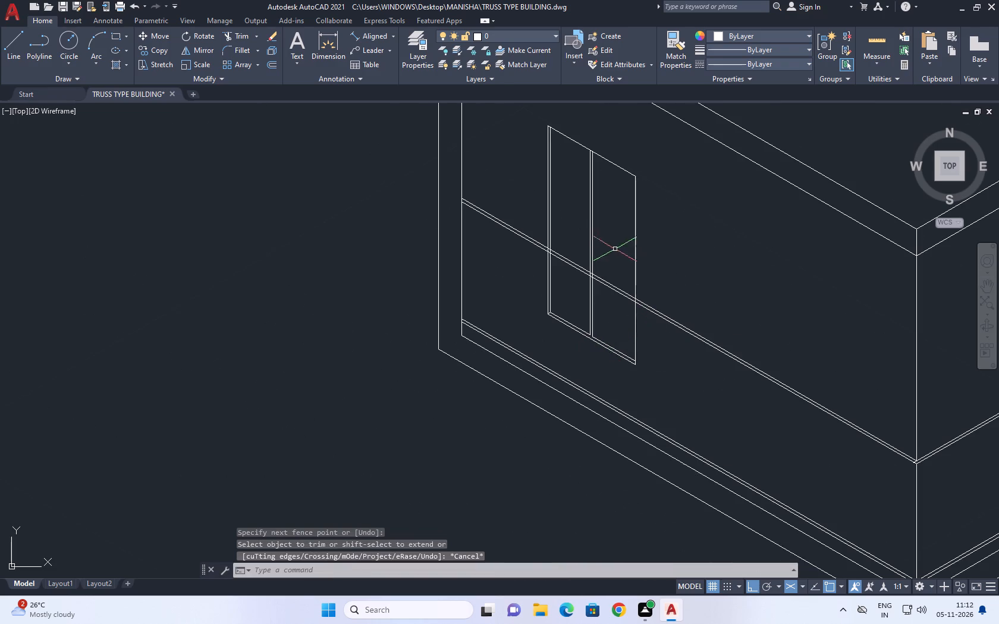
{"action": "middle_click_drag", "start_coordinate": [615, 248], "coordinate": [672, 364]}
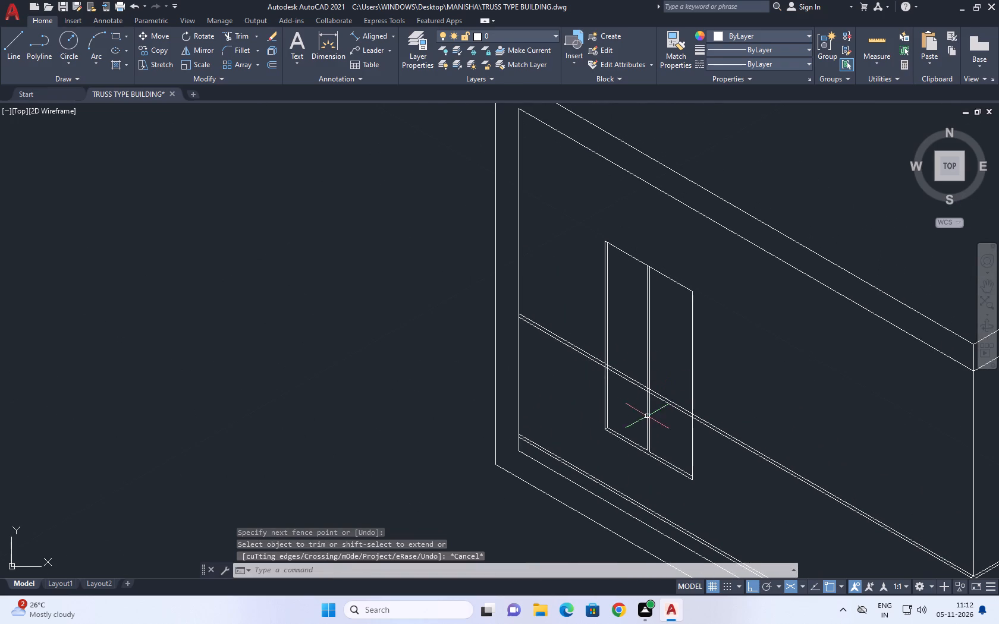
{"action": "scroll", "coordinate": [644, 282], "scroll_direction": "up", "scroll_amount": 3}
{"action": "left_click", "coordinate": [659, 261]}
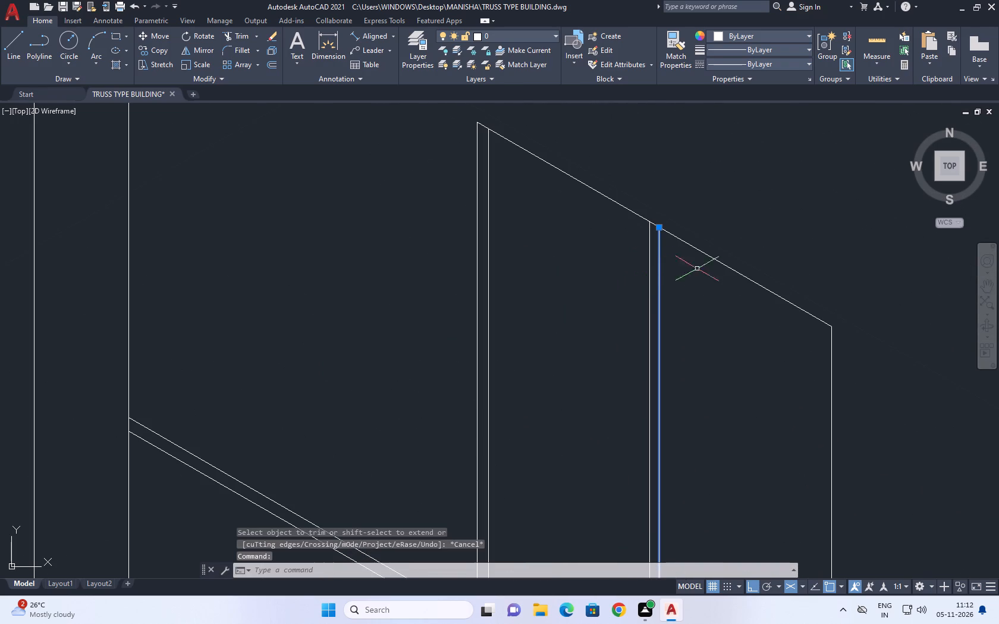
{"action": "type", "text": "CO"}
{"action": "key", "text": "space"}
{"action": "scroll", "coordinate": [673, 223], "scroll_direction": "up", "scroll_amount": 2}
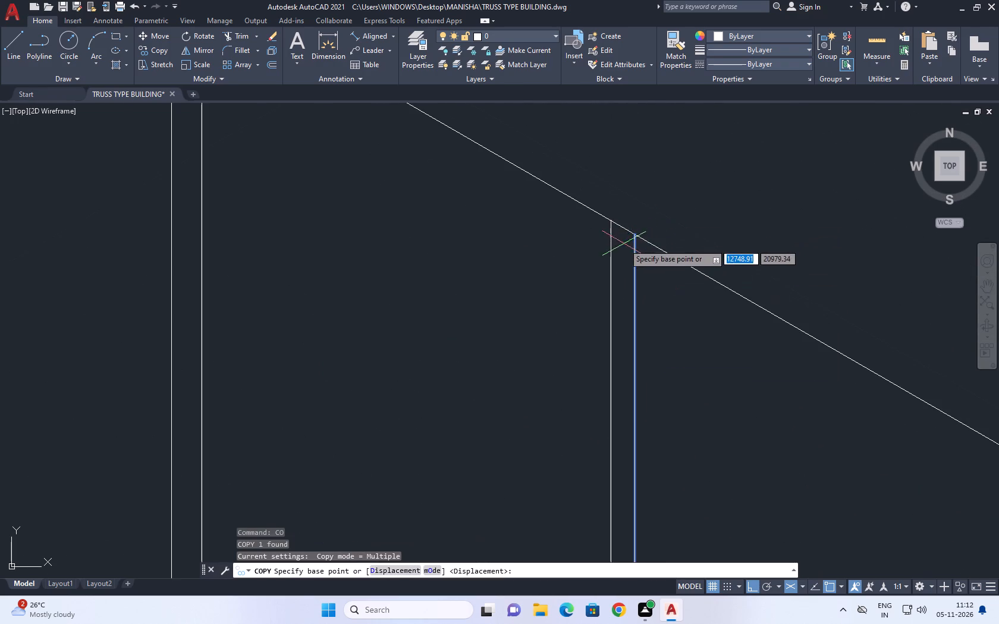
{"action": "left_click", "coordinate": [633, 233]}
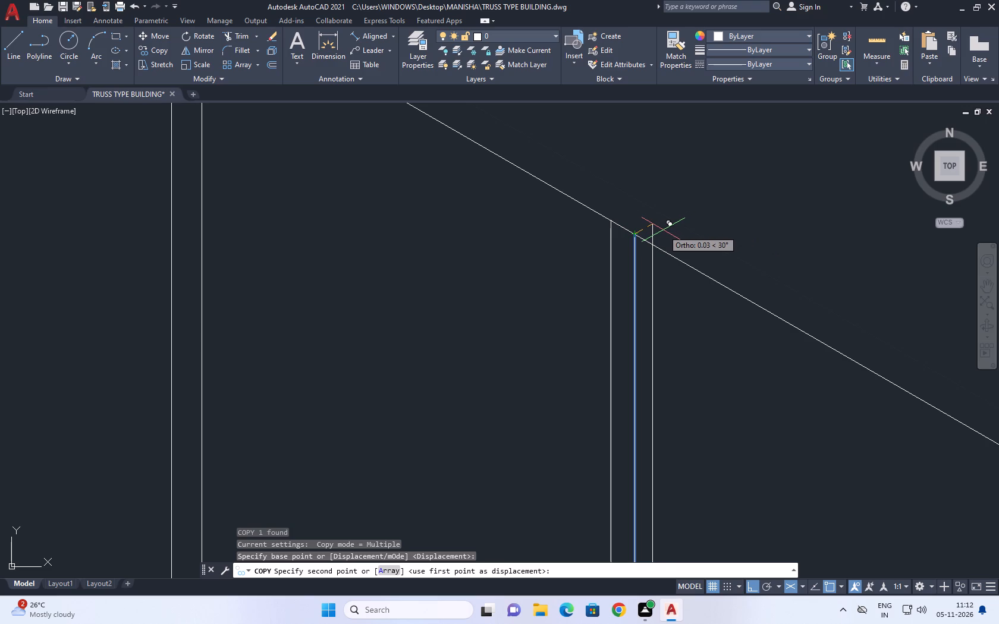
{"action": "type", "text": "0.01"}
{"action": "key", "text": "Return"}
{"action": "scroll", "coordinate": [665, 228], "scroll_direction": "down", "scroll_amount": 1}
{"action": "key", "text": "Escape"}
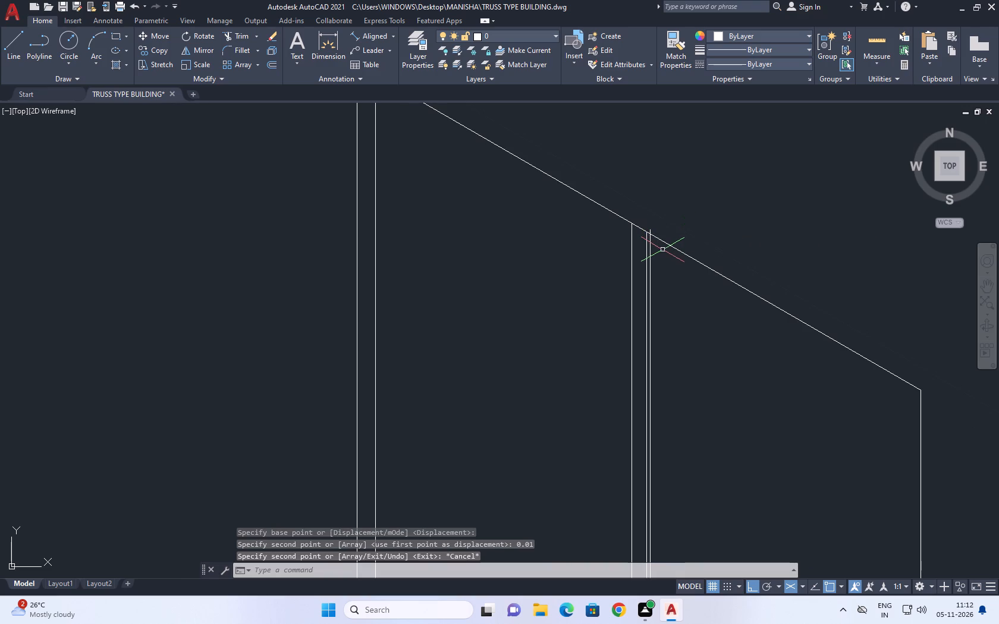
Trim the copied mullion line's upper end back to the opening's top edge.
{"action": "key", "text": "t"}
{"action": "type", "text": "R"}
{"action": "key", "text": "space"}
{"action": "scroll", "coordinate": [623, 226], "scroll_direction": "up", "scroll_amount": 5}
{"action": "left_click", "coordinate": [739, 253]}
{"action": "left_click", "coordinate": [702, 235]}
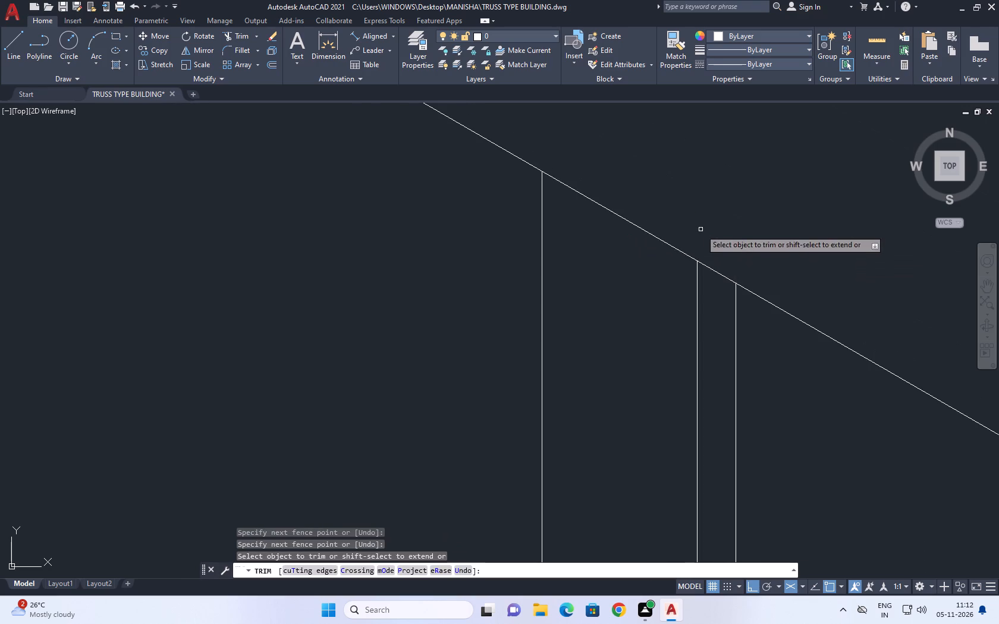
{"action": "scroll", "coordinate": [701, 225], "scroll_direction": "down", "scroll_amount": 8}
{"action": "key", "text": "Escape"}
Copy the opening's vertical side nearest the front corner 0.01 along the front face toward the block's far-left end.
{"action": "middle_click_drag", "start_coordinate": [737, 415], "coordinate": [709, 310]}
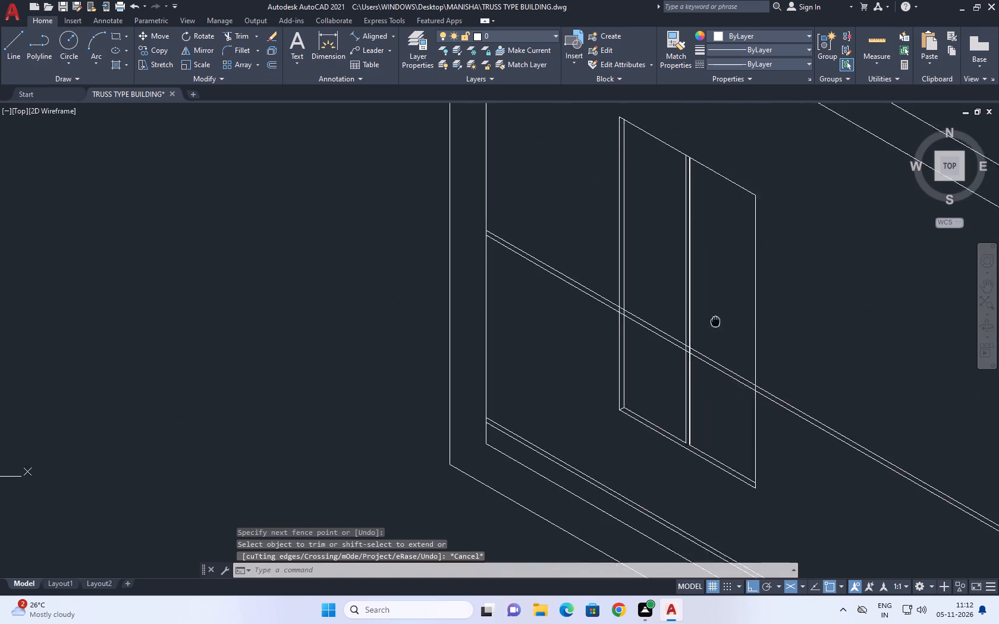
{"action": "middle_click_drag", "start_coordinate": [709, 310], "coordinate": [683, 275]}
{"action": "key", "text": "Escape"}
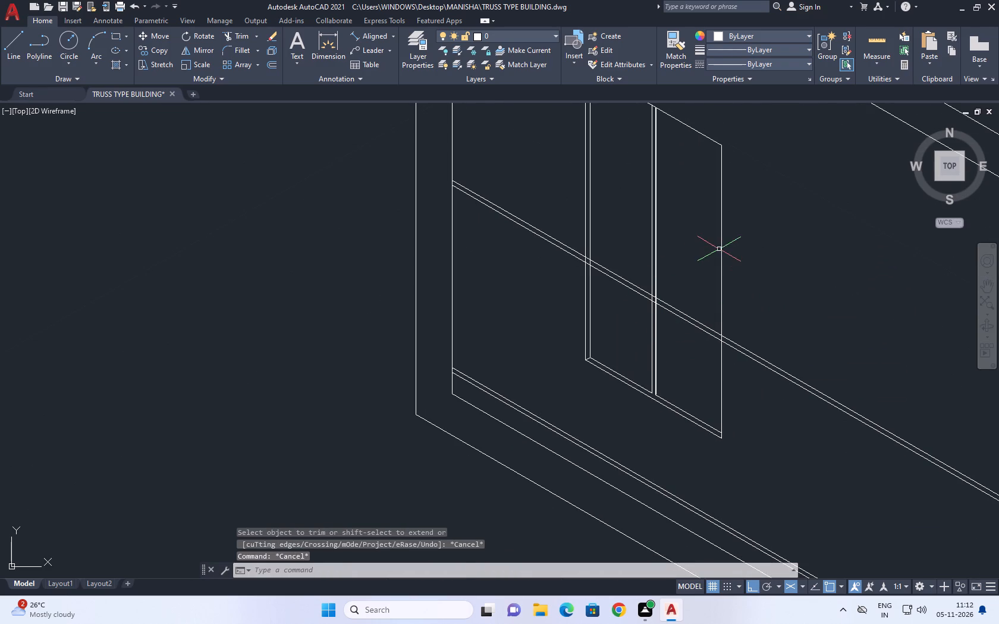
{"action": "left_click", "coordinate": [720, 248]}
{"action": "left_click", "coordinate": [725, 253]}
{"action": "left_click", "coordinate": [733, 264]}
{"action": "left_click", "coordinate": [716, 247]}
{"action": "middle_click_drag", "start_coordinate": [720, 252], "coordinate": [731, 285]}
{"action": "key", "text": "c"}
{"action": "type", "text": "O"}
{"action": "key", "text": "space"}
{"action": "scroll", "coordinate": [727, 313], "scroll_direction": "up", "scroll_amount": 2}
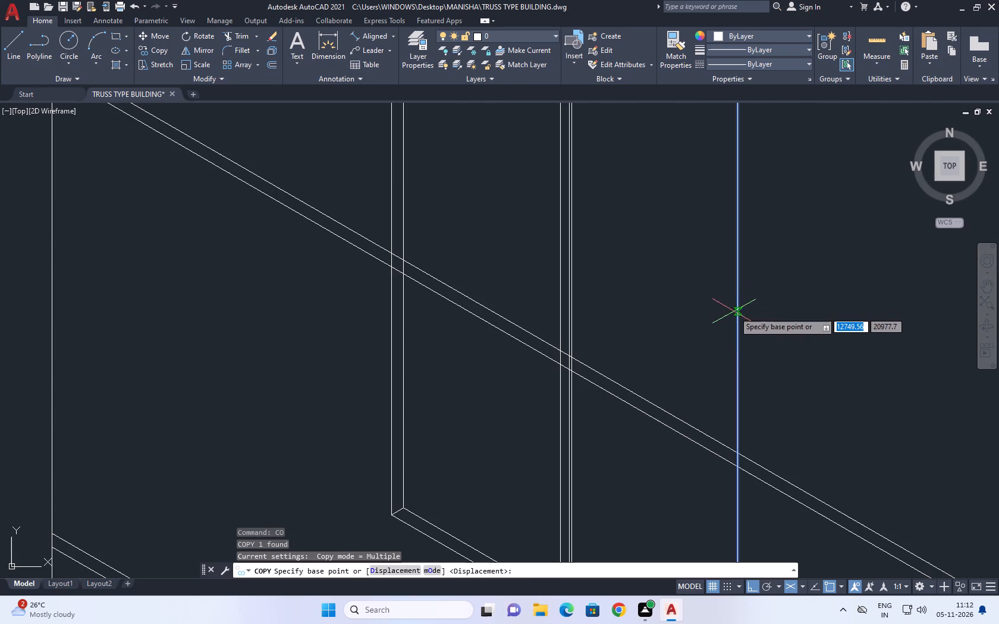
{"action": "left_click", "coordinate": [734, 311]}
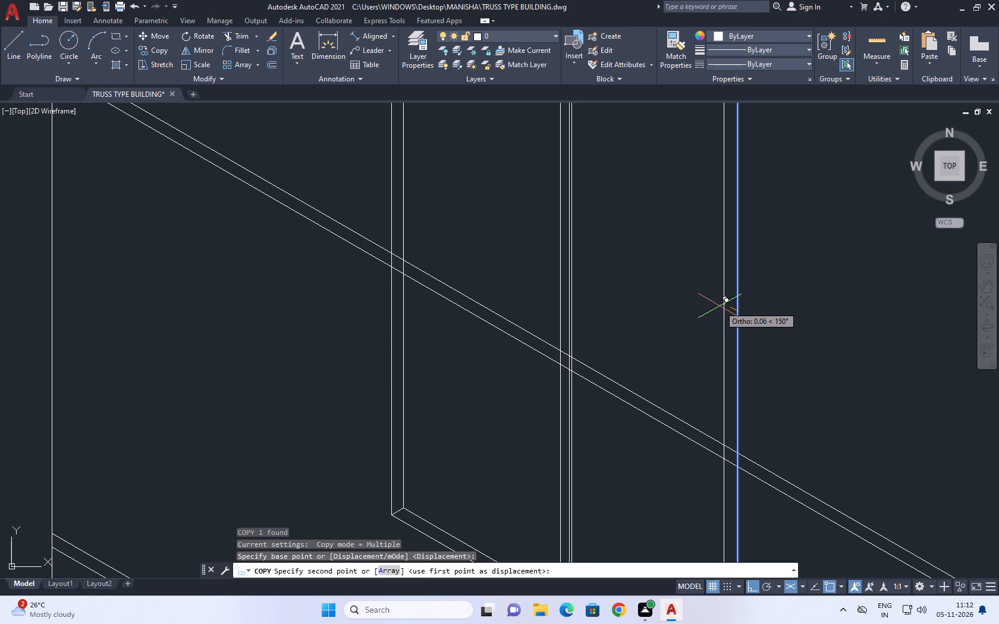
{"action": "key", "text": "F5"}
{"action": "key", "text": "F5"}
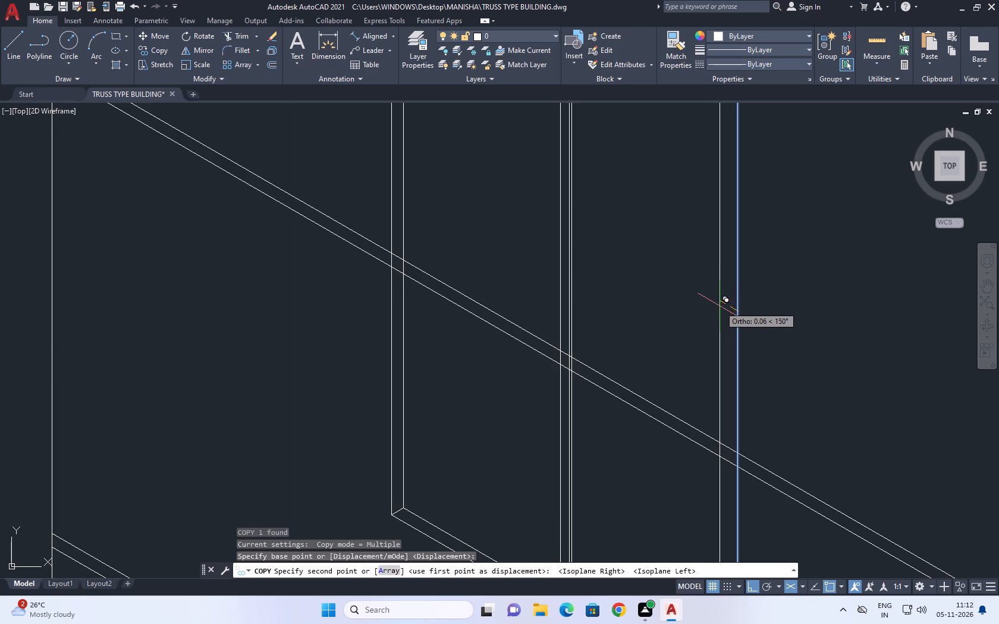
{"action": "type", "text": "0..01"}
{"action": "key", "text": "BackSpace"}
{"action": "key", "text": "BackSpace"}
{"action": "key", "text": "BackSpace"}
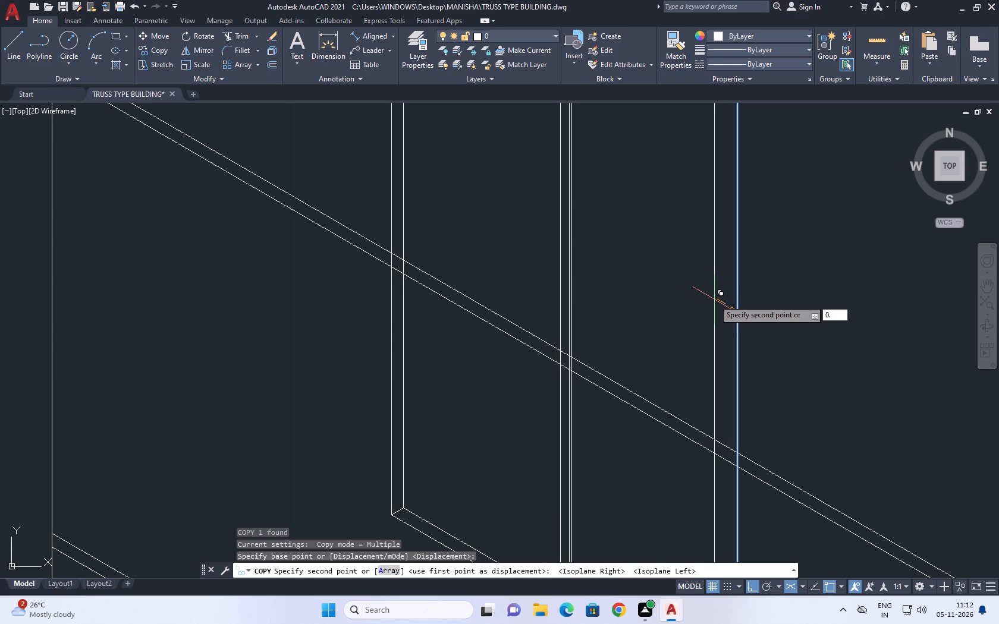
{"action": "key", "text": "1"}
{"action": "key", "text": "BackSpace"}
{"action": "type", "text": "01"}
{"action": "key", "text": "Return"}
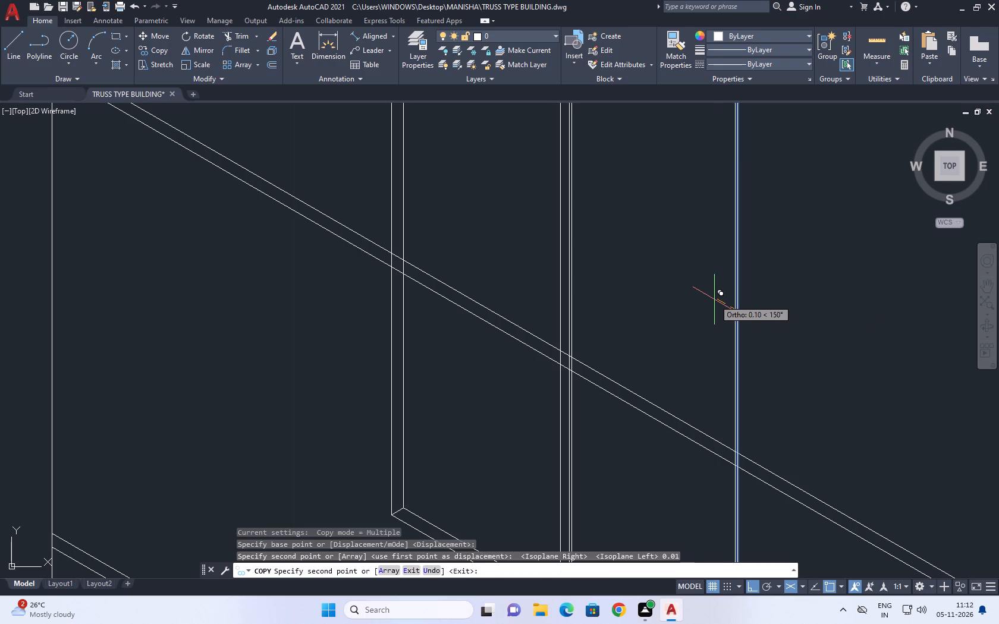
{"action": "key", "text": "Escape"}
Trim the overlapping ends of the new vertical line and recessed bottom edge at the opening's lower corner nearest the front corner.
{"action": "scroll", "coordinate": [753, 353], "scroll_direction": "down", "scroll_amount": 2}
{"action": "scroll", "coordinate": [746, 489], "scroll_direction": "up", "scroll_amount": 4}
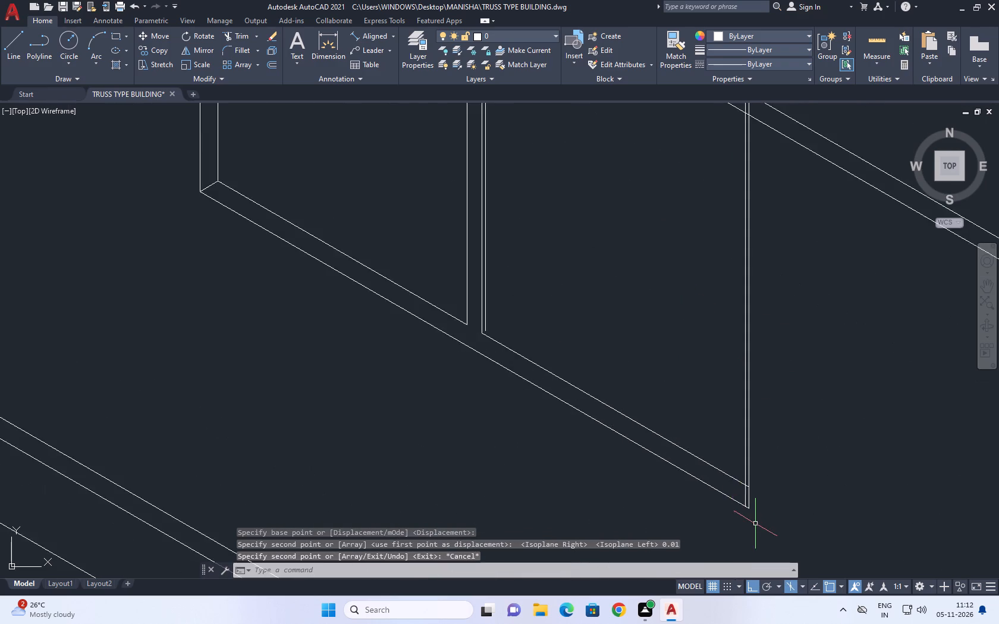
{"action": "scroll", "coordinate": [755, 524], "scroll_direction": "up", "scroll_amount": 2}
{"action": "middle_click_drag", "start_coordinate": [671, 436], "coordinate": [717, 442]}
{"action": "key", "text": "t"}
{"action": "key", "text": "r"}
{"action": "key", "text": "space"}
{"action": "scroll", "coordinate": [763, 433], "scroll_direction": "up", "scroll_amount": 2}
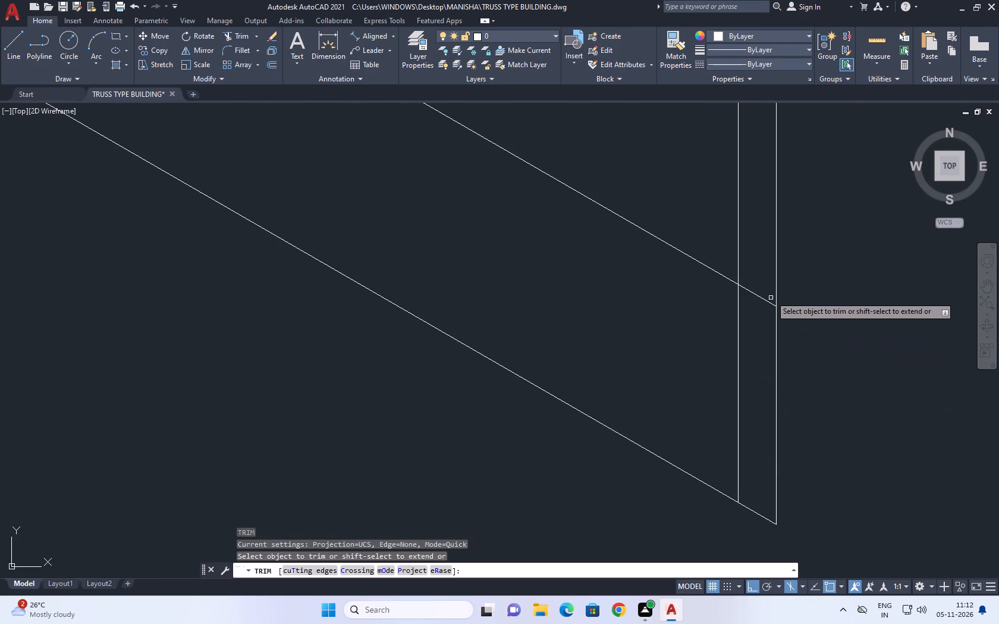
{"action": "left_click", "coordinate": [771, 278]}
{"action": "left_click_drag", "start_coordinate": [718, 385], "coordinate": [685, 401]}
{"action": "scroll", "coordinate": [744, 389], "scroll_direction": "down", "scroll_amount": 9}
{"action": "scroll", "coordinate": [739, 197], "scroll_direction": "up", "scroll_amount": 3}
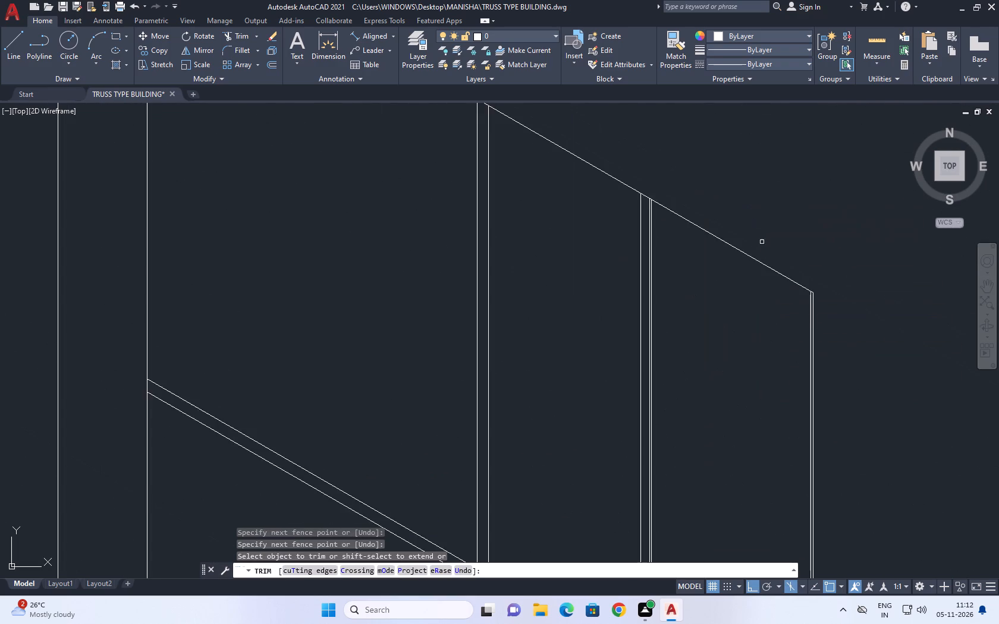
{"action": "scroll", "coordinate": [814, 313], "scroll_direction": "up", "scroll_amount": 2}
{"action": "scroll", "coordinate": [810, 327], "scroll_direction": "down", "scroll_amount": 8}
{"action": "key", "text": "Escape"}
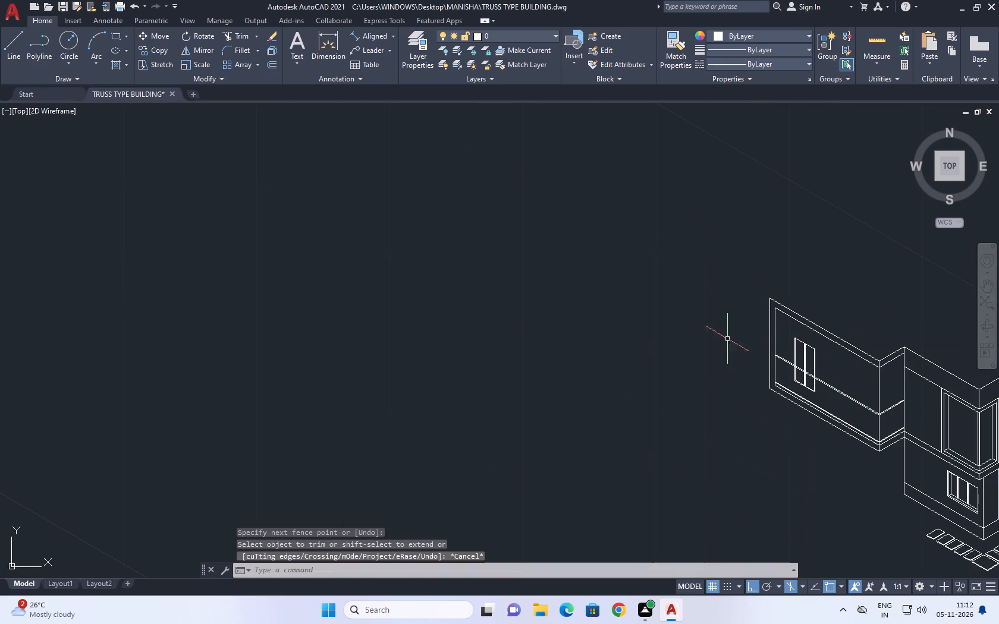
Copy the two-panel opening's top edge 0.05 straight down.
{"action": "middle_click_drag", "start_coordinate": [656, 344], "coordinate": [633, 353]}
{"action": "scroll", "coordinate": [774, 371], "scroll_direction": "up", "scroll_amount": 3}
{"action": "scroll", "coordinate": [805, 298], "scroll_direction": "up", "scroll_amount": 3}
{"action": "left_click", "coordinate": [844, 329]}
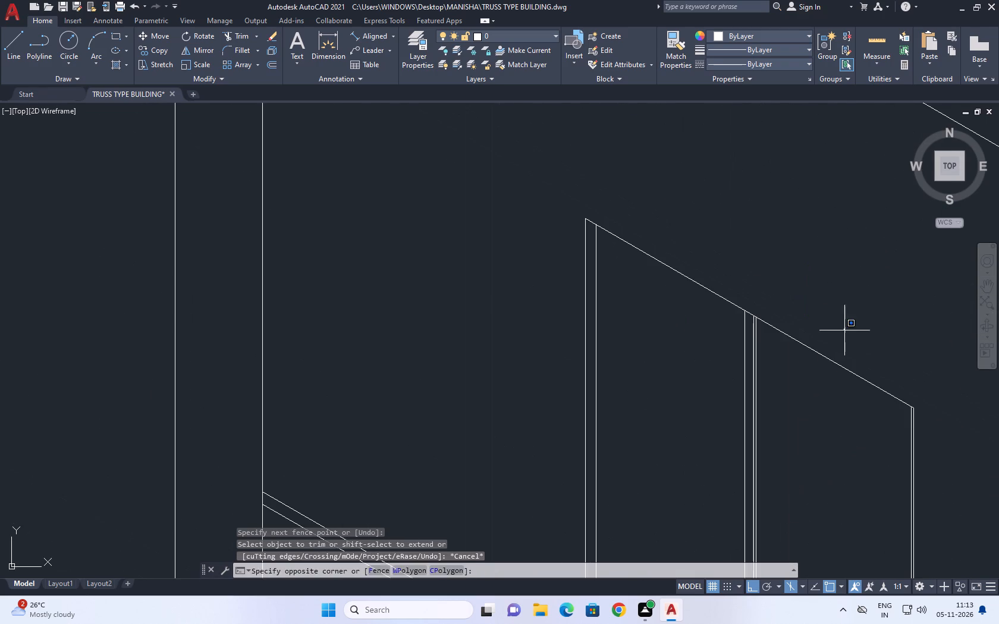
{"action": "left_click_drag", "start_coordinate": [805, 395], "coordinate": [803, 401]}
{"action": "middle_click_drag", "start_coordinate": [823, 389], "coordinate": [728, 325]}
{"action": "key", "text": "c"}
{"action": "key", "text": "o"}
{"action": "key", "text": "space"}
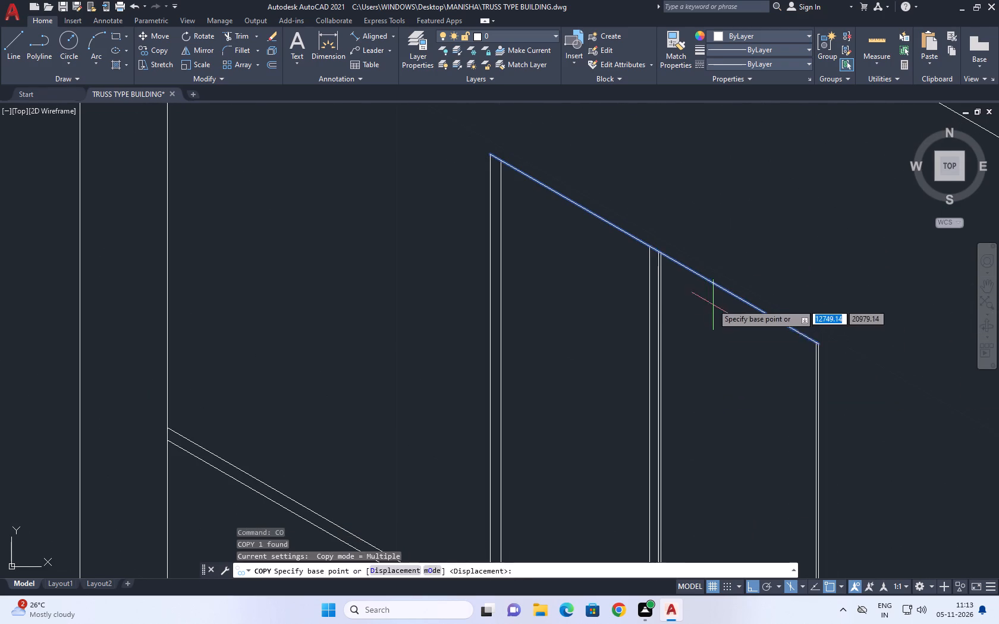
{"action": "left_click", "coordinate": [711, 298]}
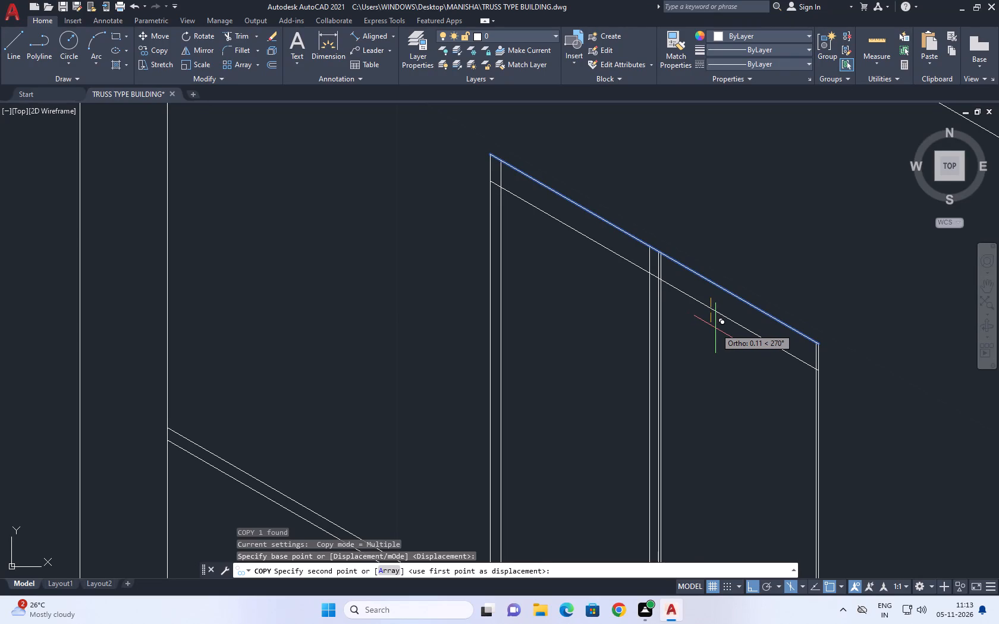
{"action": "type", "text": "0.10"}
{"action": "key", "text": "Return"}
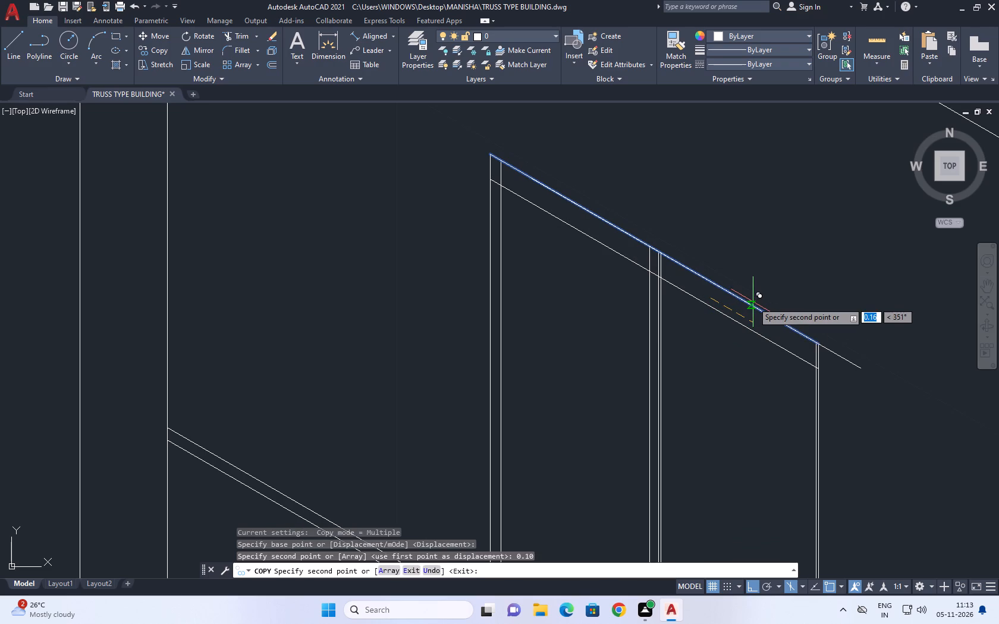
{"action": "key", "text": "ctrl+z"}
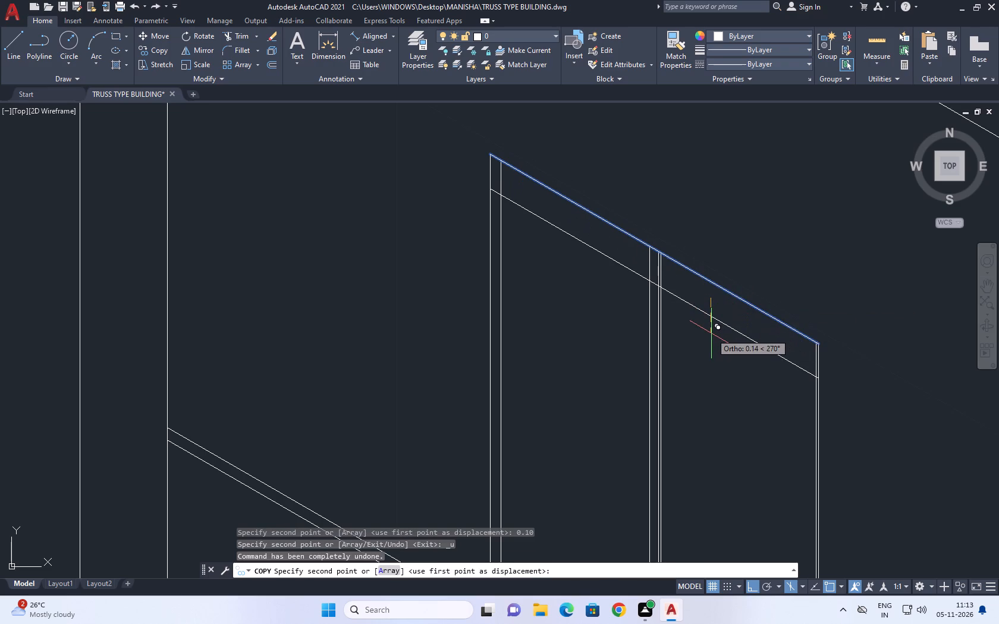
{"action": "type", "text": "0.05"}
{"action": "key", "text": "Return"}
{"action": "key", "text": "Escape"}
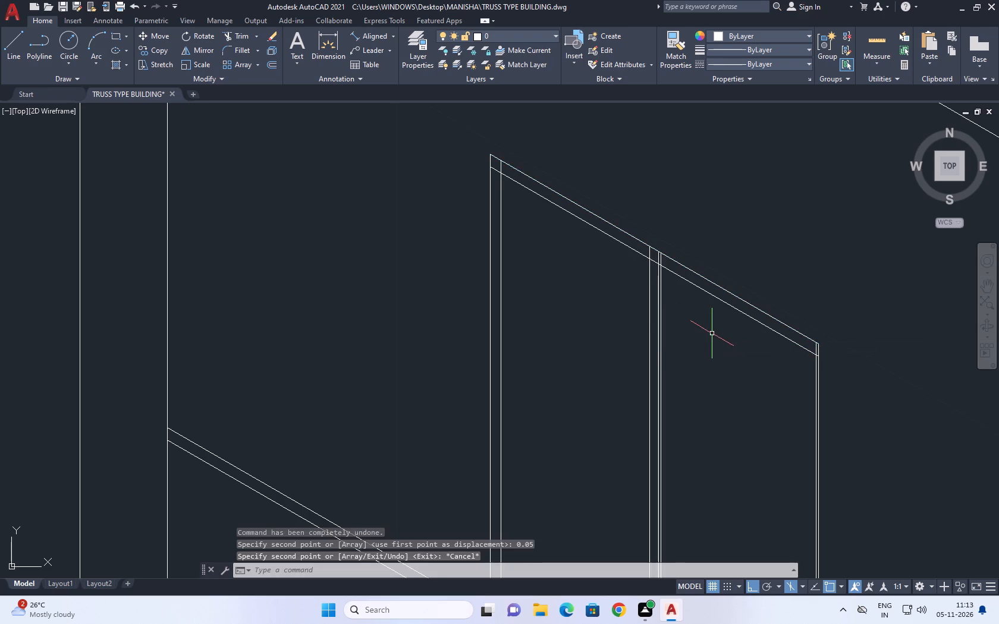
Trim the overlapping ends of the copied top line and inner vertical at the opening's upper corner farthest from the block's front corner.
{"action": "middle_click_drag", "start_coordinate": [448, 277], "coordinate": [492, 300]}
{"action": "type", "text": "TR"}
{"action": "key", "text": "space"}
{"action": "scroll", "coordinate": [545, 188], "scroll_direction": "up", "scroll_amount": 3}
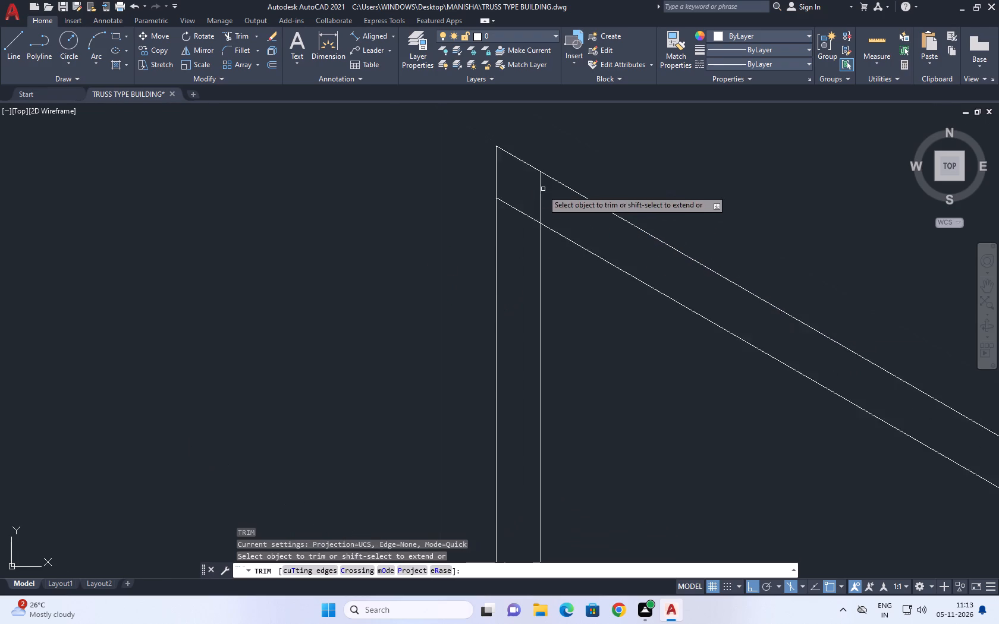
{"action": "scroll", "coordinate": [542, 191], "scroll_direction": "up", "scroll_amount": 2}
{"action": "left_click", "coordinate": [556, 188]}
{"action": "left_click", "coordinate": [455, 271]}
{"action": "scroll", "coordinate": [484, 259], "scroll_direction": "down", "scroll_amount": 4}
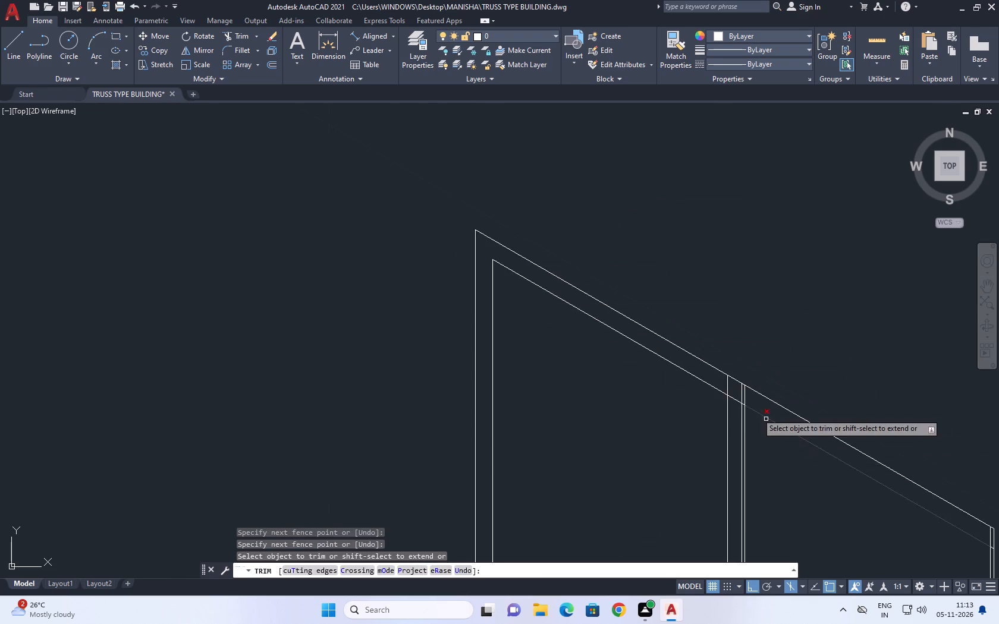
Trim the mullion lines' upper ends back to the copied inner top line.
{"action": "scroll", "coordinate": [753, 408], "scroll_direction": "up", "scroll_amount": 5}
{"action": "left_click", "coordinate": [699, 341]}
{"action": "left_click", "coordinate": [424, 200]}
{"action": "scroll", "coordinate": [492, 270], "scroll_direction": "down", "scroll_amount": 4}
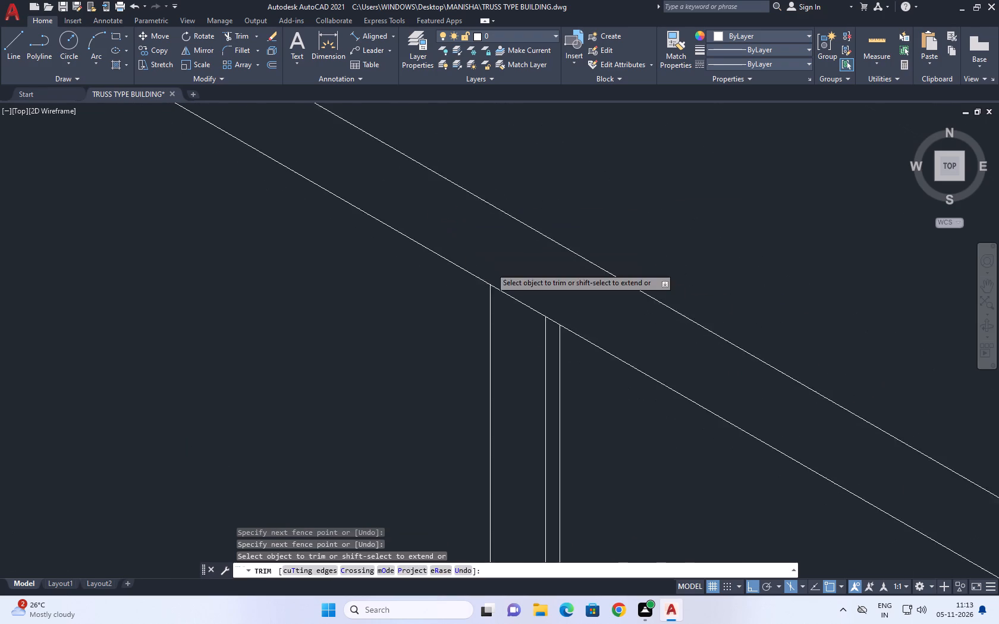
Trim the overlapping ends of the inner vertical and copied top line at the opening's upper corner nearest the front corner.
{"action": "scroll", "coordinate": [510, 289], "scroll_direction": "down", "scroll_amount": 5}
{"action": "scroll", "coordinate": [544, 317], "scroll_direction": "up", "scroll_amount": 5}
{"action": "scroll", "coordinate": [535, 235], "scroll_direction": "up", "scroll_amount": 3}
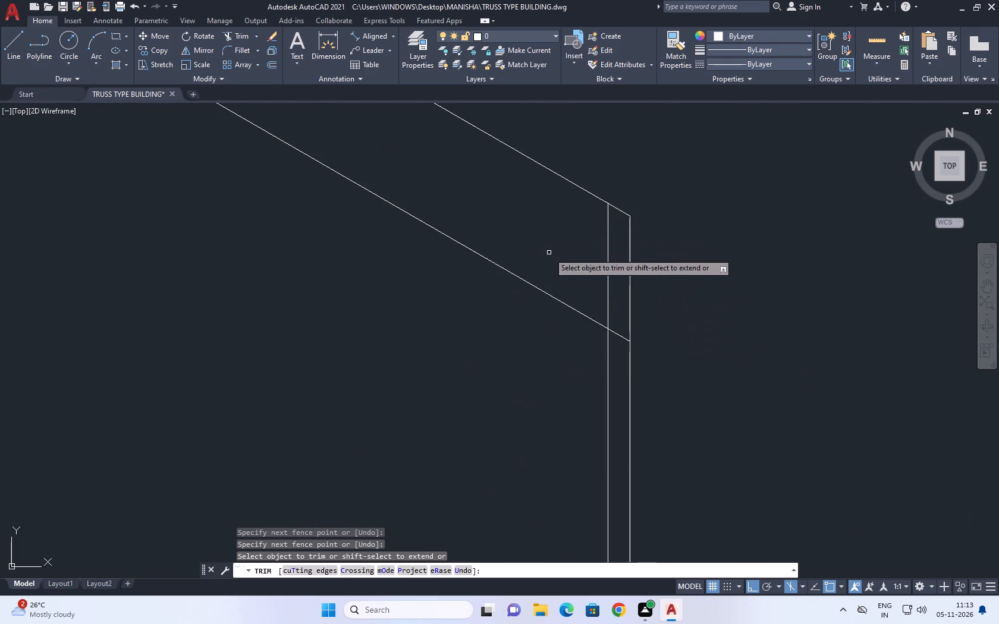
{"action": "scroll", "coordinate": [583, 270], "scroll_direction": "up", "scroll_amount": 2}
{"action": "left_click_drag", "start_coordinate": [612, 264], "coordinate": [629, 269]}
{"action": "left_click", "coordinate": [681, 449]}
{"action": "scroll", "coordinate": [670, 346], "scroll_direction": "down", "scroll_amount": 3}
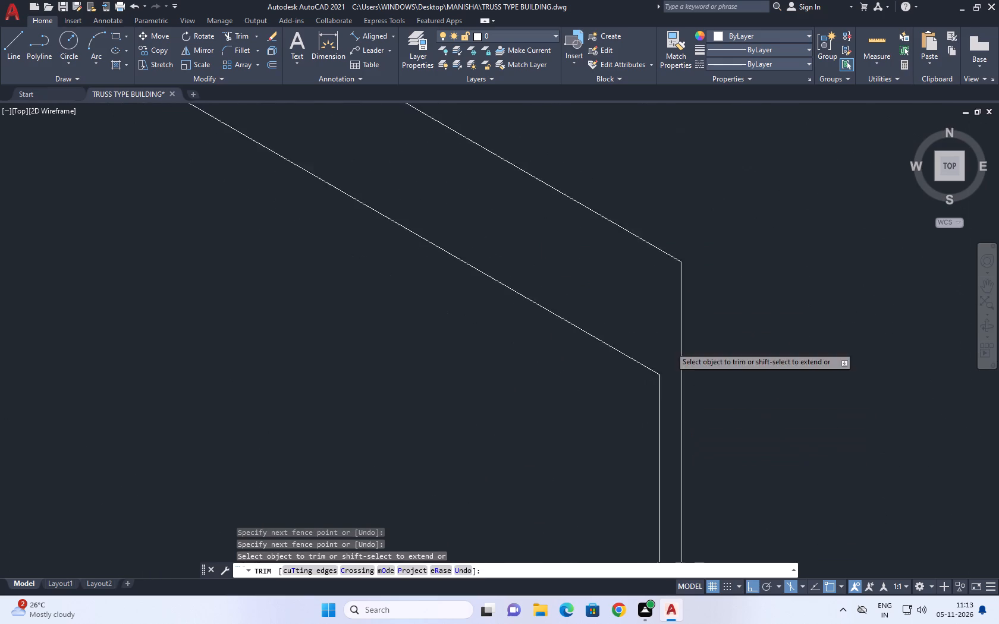
{"action": "scroll", "coordinate": [670, 343], "scroll_direction": "down", "scroll_amount": 8}
{"action": "middle_click_drag", "start_coordinate": [709, 367], "coordinate": [624, 175]}
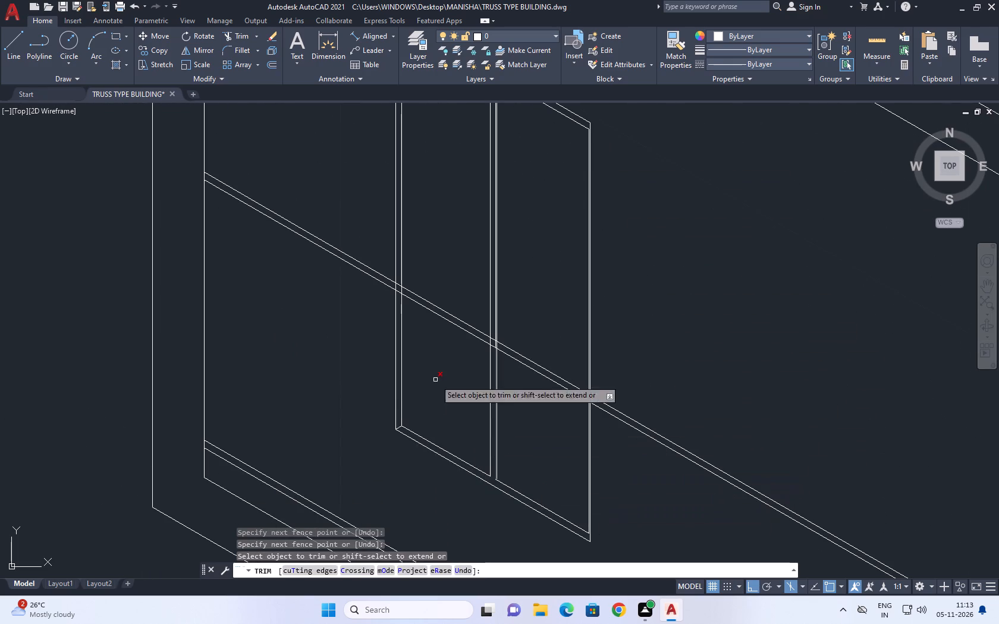
{"action": "key", "text": "Escape"}
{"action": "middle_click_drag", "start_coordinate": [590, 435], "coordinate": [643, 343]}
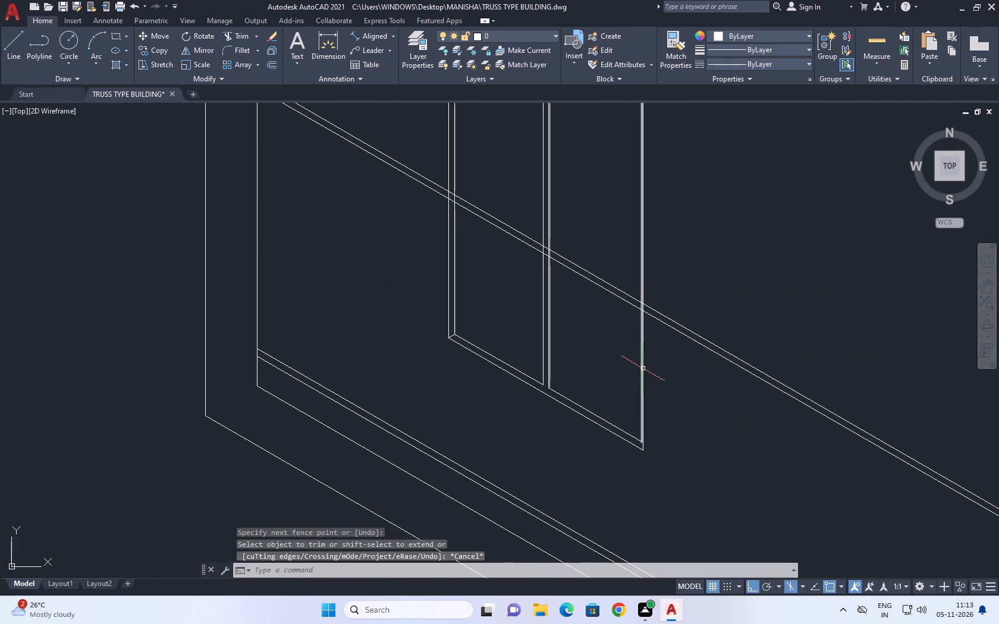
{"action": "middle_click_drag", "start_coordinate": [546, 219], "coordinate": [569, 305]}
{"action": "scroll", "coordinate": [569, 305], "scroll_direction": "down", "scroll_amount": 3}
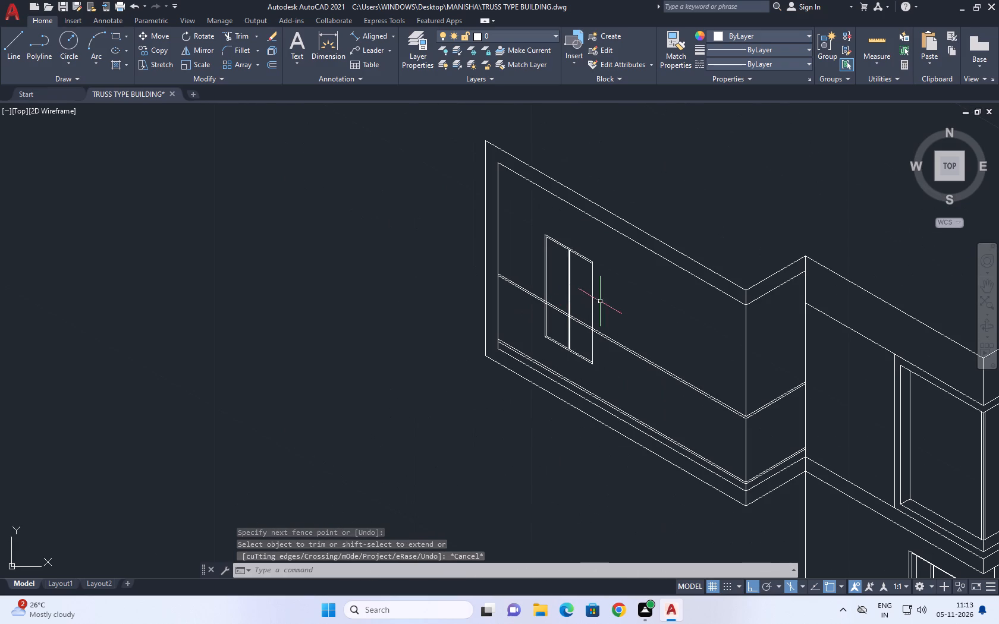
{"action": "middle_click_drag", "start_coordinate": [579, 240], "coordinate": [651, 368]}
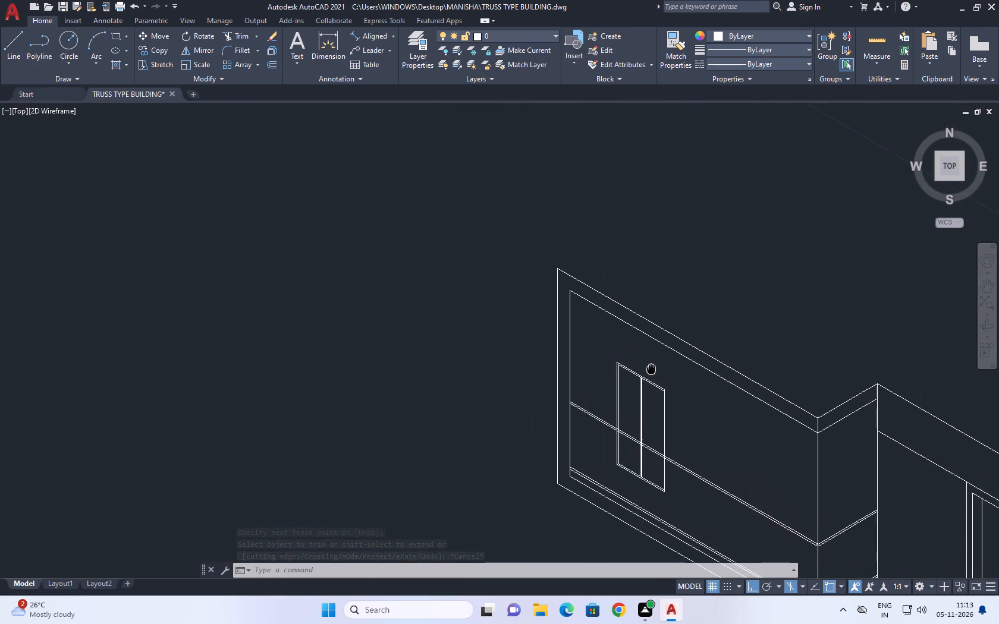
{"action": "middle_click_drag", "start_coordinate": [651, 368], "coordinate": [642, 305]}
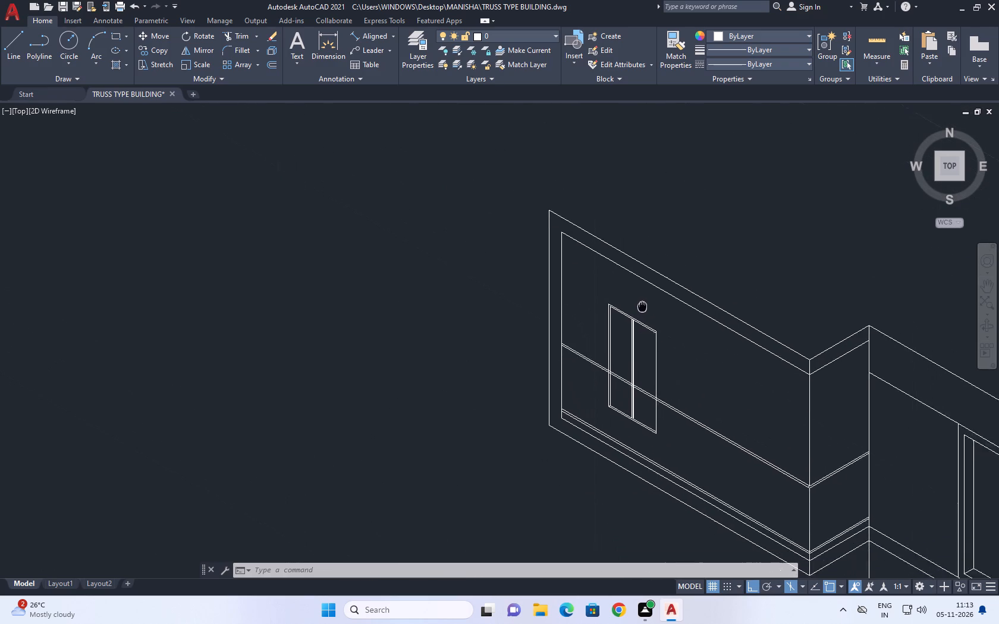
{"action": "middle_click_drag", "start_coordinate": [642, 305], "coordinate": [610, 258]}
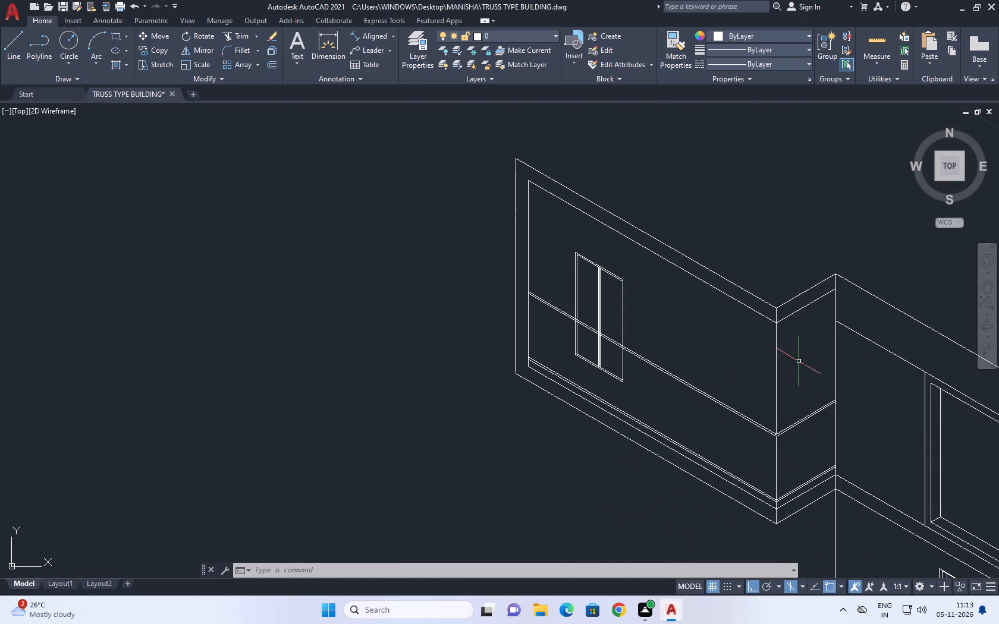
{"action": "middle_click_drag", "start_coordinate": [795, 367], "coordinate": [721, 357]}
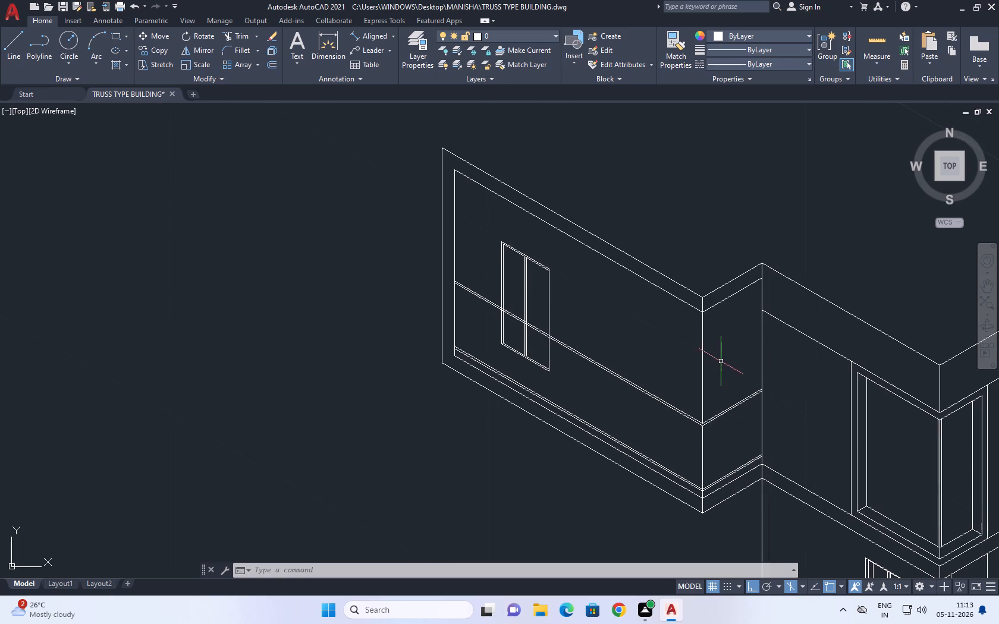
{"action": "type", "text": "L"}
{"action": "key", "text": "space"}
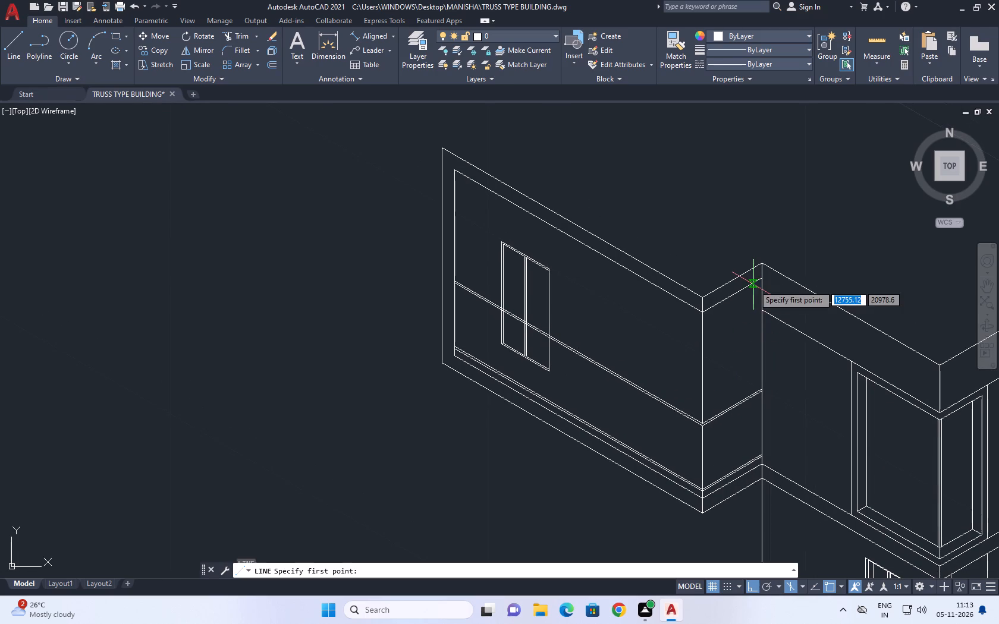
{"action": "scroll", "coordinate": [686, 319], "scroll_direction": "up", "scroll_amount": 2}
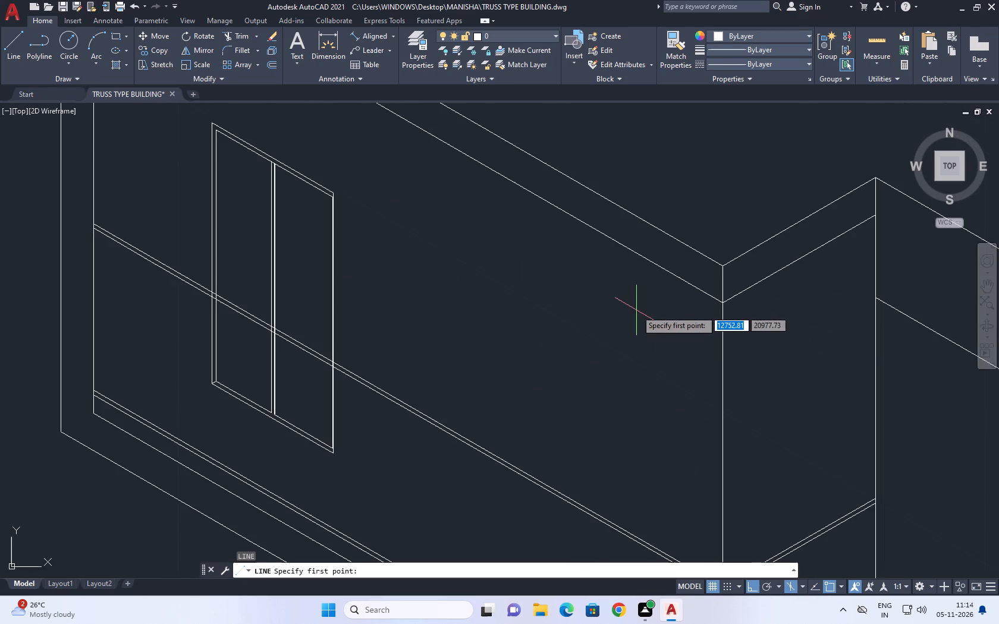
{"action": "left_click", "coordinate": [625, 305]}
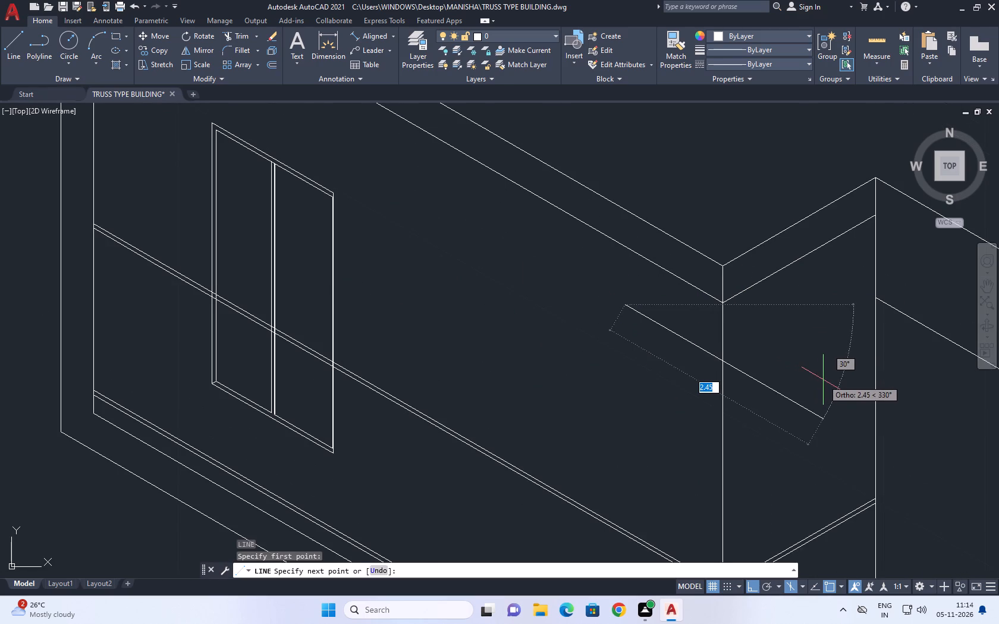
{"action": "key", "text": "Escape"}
Draw a guide line about 5.20 long at 330° from the opening's upper corner nearest the front corner, past the block's front vertical edge.
{"action": "key", "text": "space"}
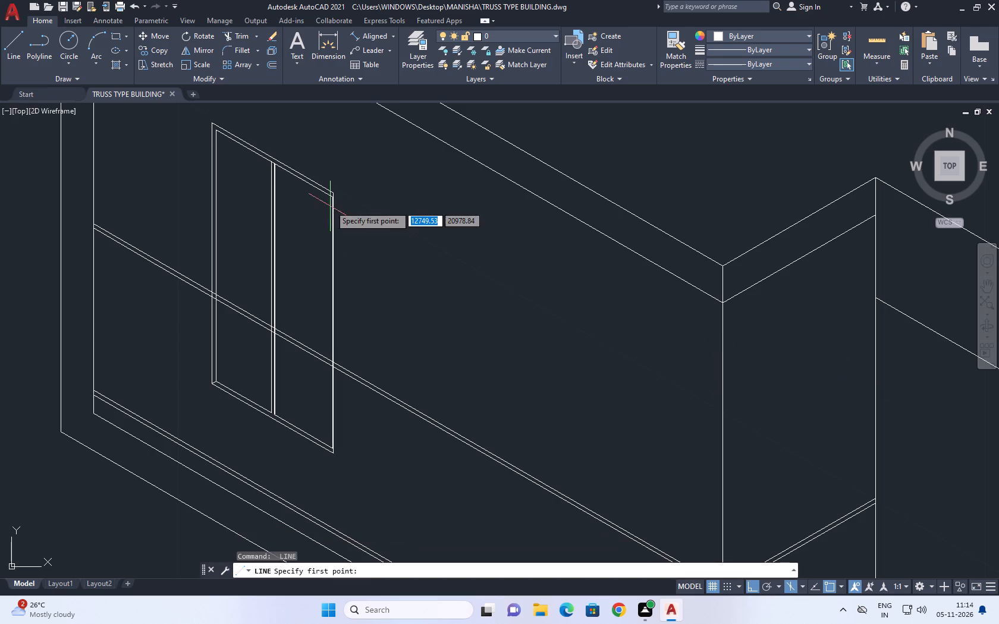
{"action": "left_click", "coordinate": [335, 191]}
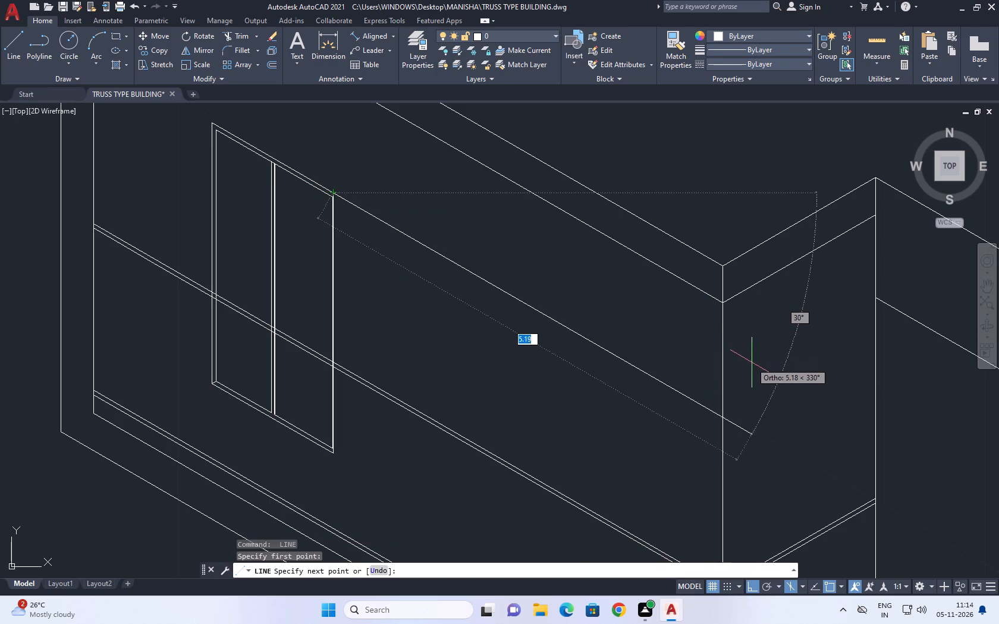
{"action": "middle_click_drag", "start_coordinate": [752, 363], "coordinate": [769, 203]}
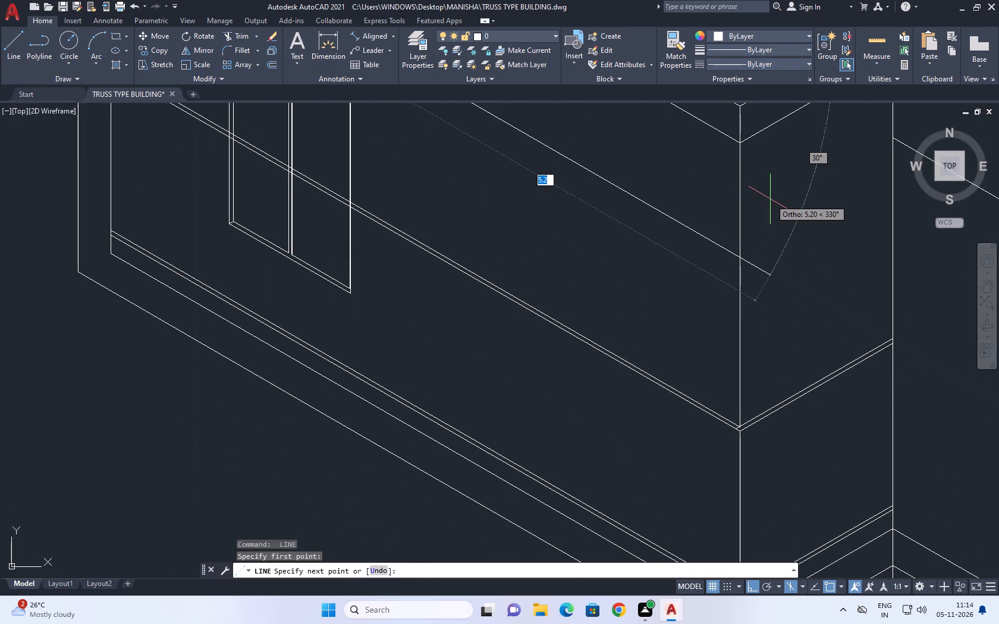
{"action": "left_click", "coordinate": [770, 199]}
{"action": "key", "text": "Escape"}
{"action": "scroll", "coordinate": [777, 306], "scroll_direction": "down", "scroll_amount": 2}
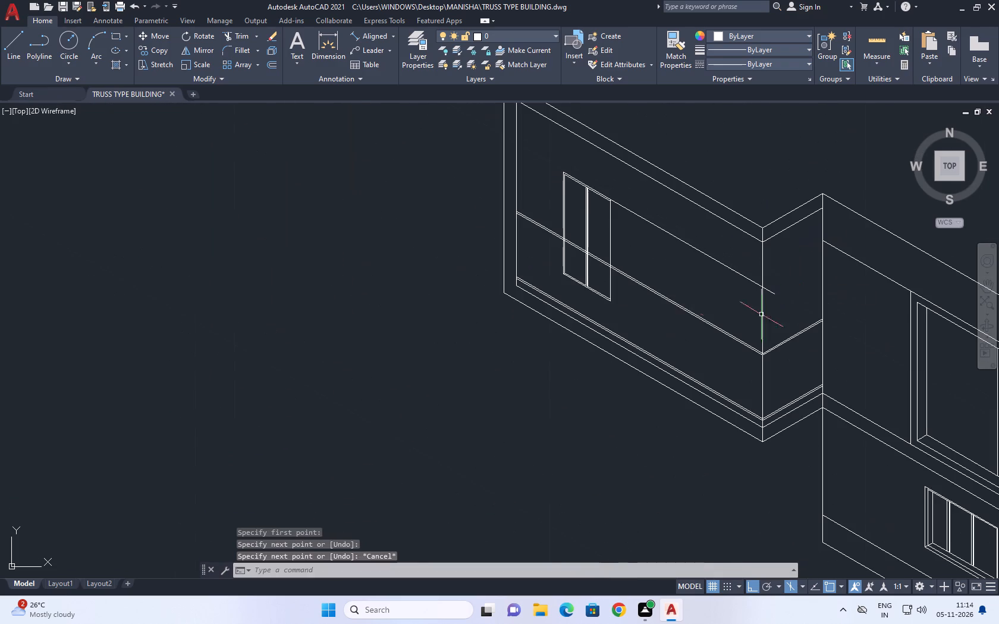
Move the whole two-panel opening together with its guide line slightly straight up on the front face.
{"action": "scroll", "coordinate": [538, 191], "scroll_direction": "up", "scroll_amount": 1}
{"action": "left_click_drag", "start_coordinate": [556, 137], "coordinate": [566, 147]}
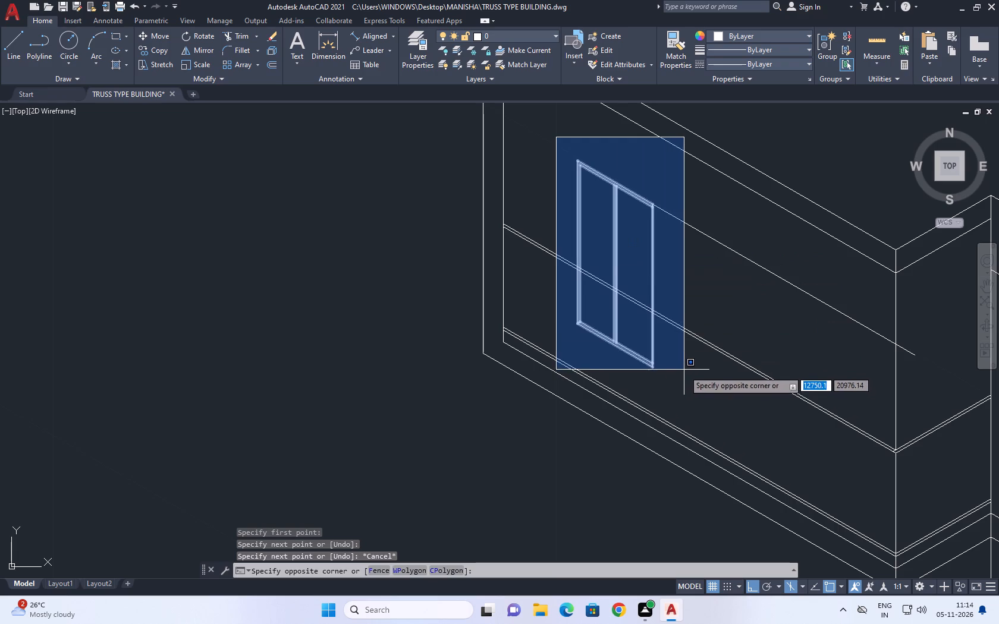
{"action": "left_click", "coordinate": [684, 373]}
{"action": "left_click", "coordinate": [696, 226]}
{"action": "left_click", "coordinate": [672, 213]}
{"action": "scroll", "coordinate": [674, 215], "scroll_direction": "up", "scroll_amount": 1}
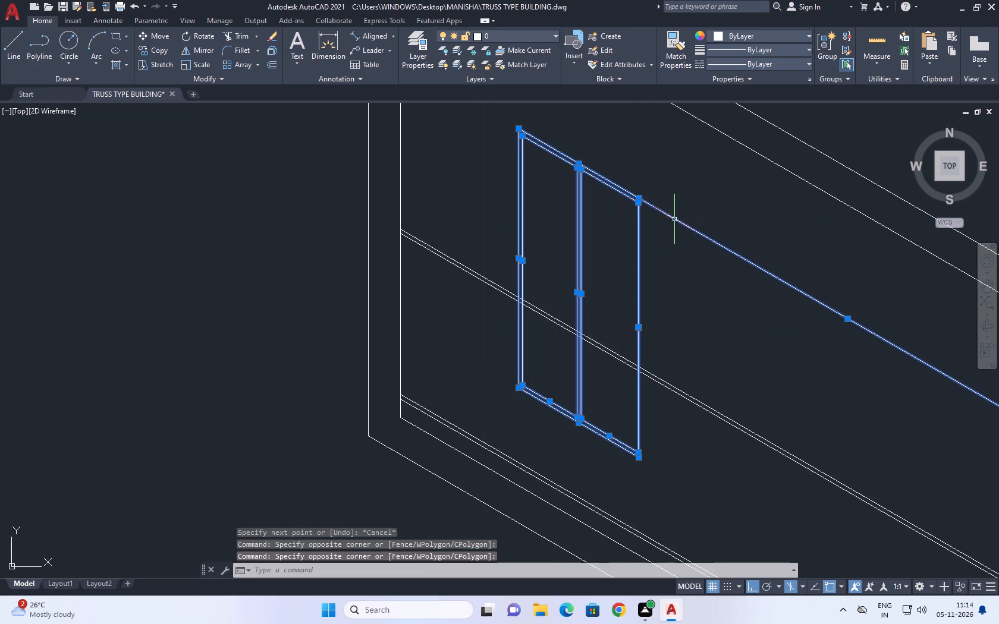
{"action": "type", "text": "M"}
{"action": "key", "text": "space"}
{"action": "left_click", "coordinate": [683, 322]}
{"action": "left_click", "coordinate": [684, 291]}
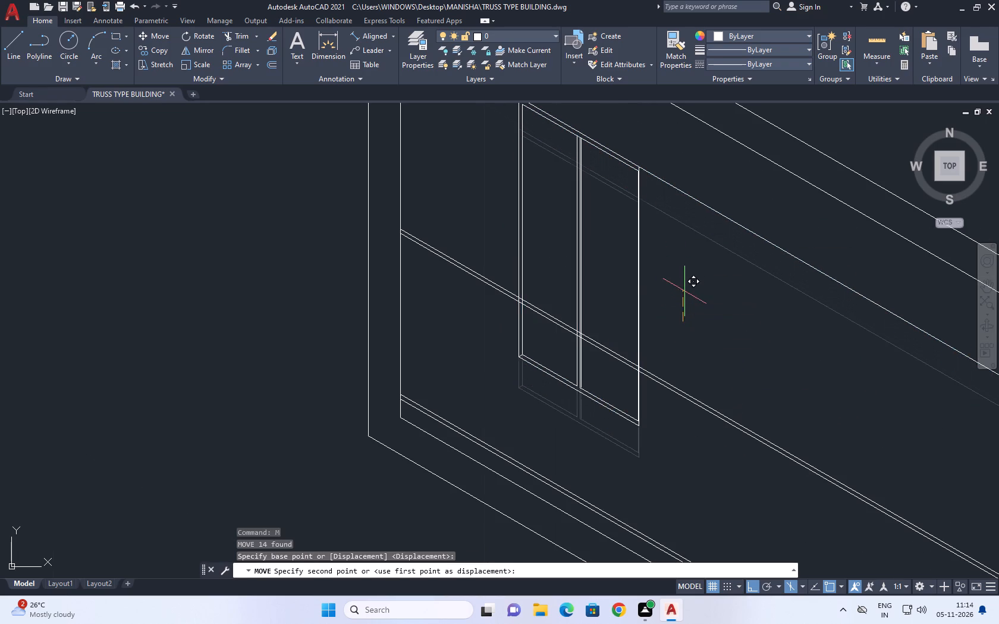
{"action": "scroll", "coordinate": [627, 280], "scroll_direction": "down", "scroll_amount": 2}
{"action": "middle_click_drag", "start_coordinate": [745, 314], "coordinate": [722, 324]}
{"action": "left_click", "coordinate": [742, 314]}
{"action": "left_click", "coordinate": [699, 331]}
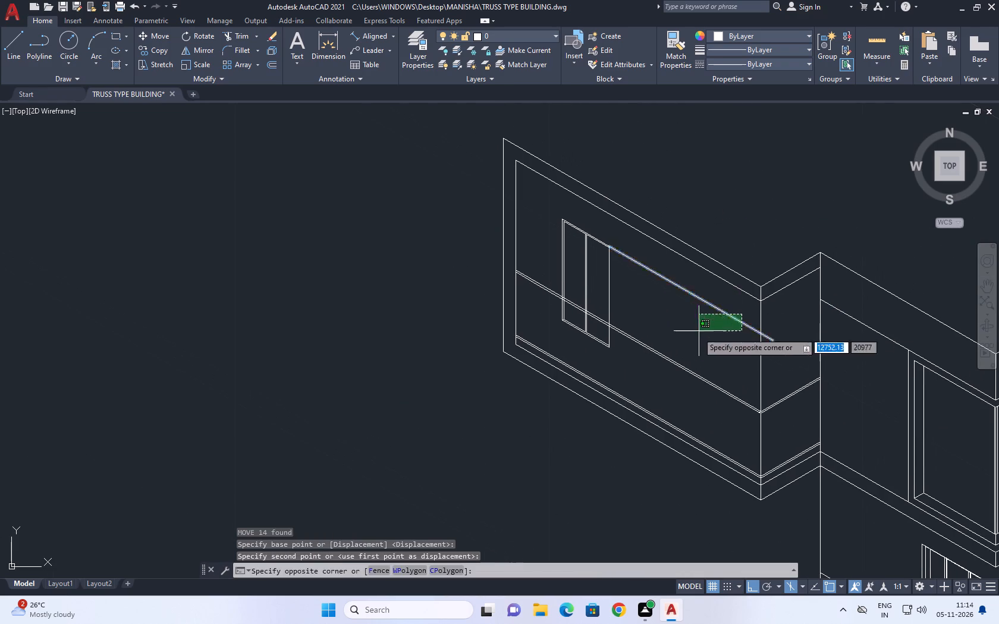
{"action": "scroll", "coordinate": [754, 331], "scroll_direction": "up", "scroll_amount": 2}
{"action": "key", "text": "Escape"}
Draw a line about 0.7 long at 330° from where the guide line crosses the block's front vertical edge, using the top isoplane.
{"action": "middle_click_drag", "start_coordinate": [793, 335], "coordinate": [712, 351]}
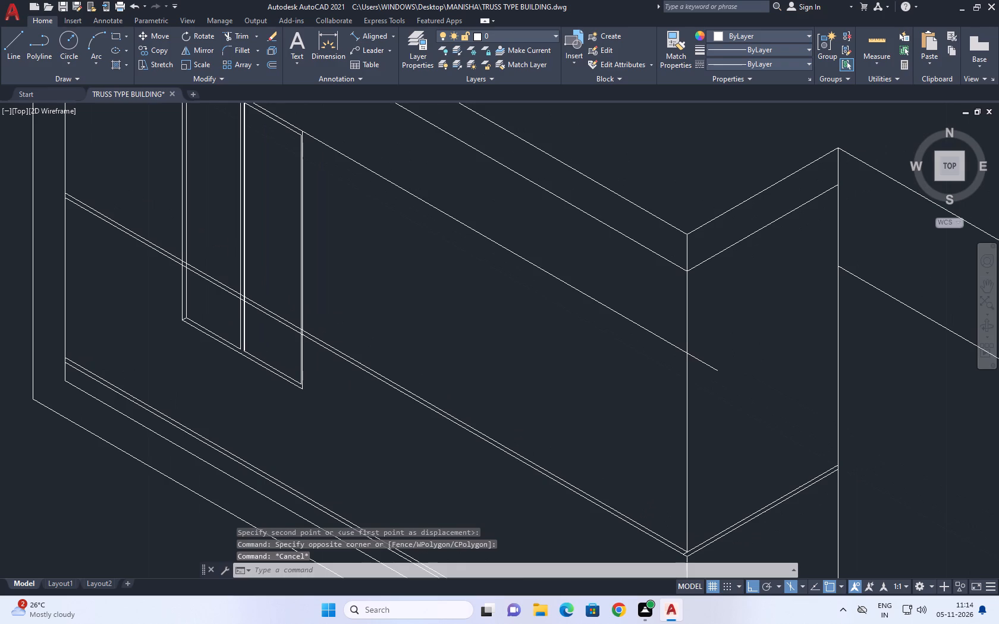
{"action": "key", "text": "l"}
{"action": "key", "text": "space"}
{"action": "left_click", "coordinate": [685, 354]}
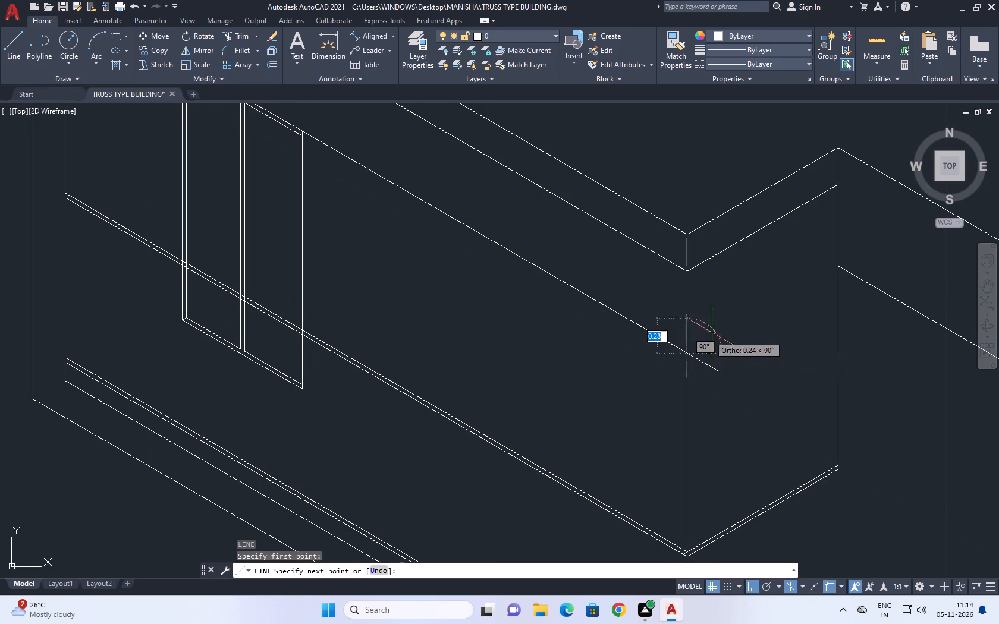
{"action": "key", "text": "F5"}
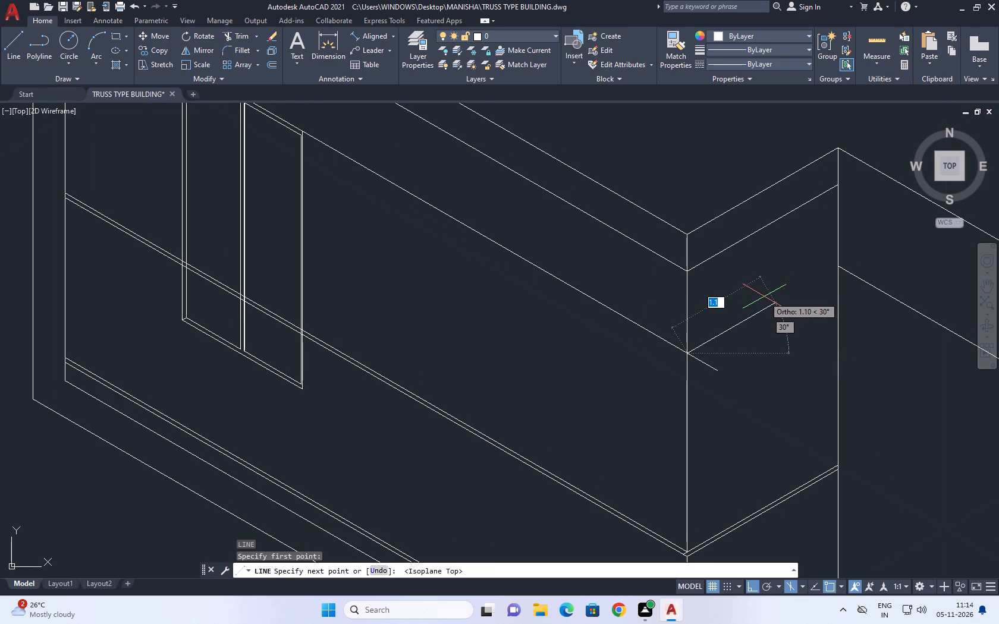
{"action": "left_click", "coordinate": [786, 368]}
{"action": "key", "text": "Escape"}
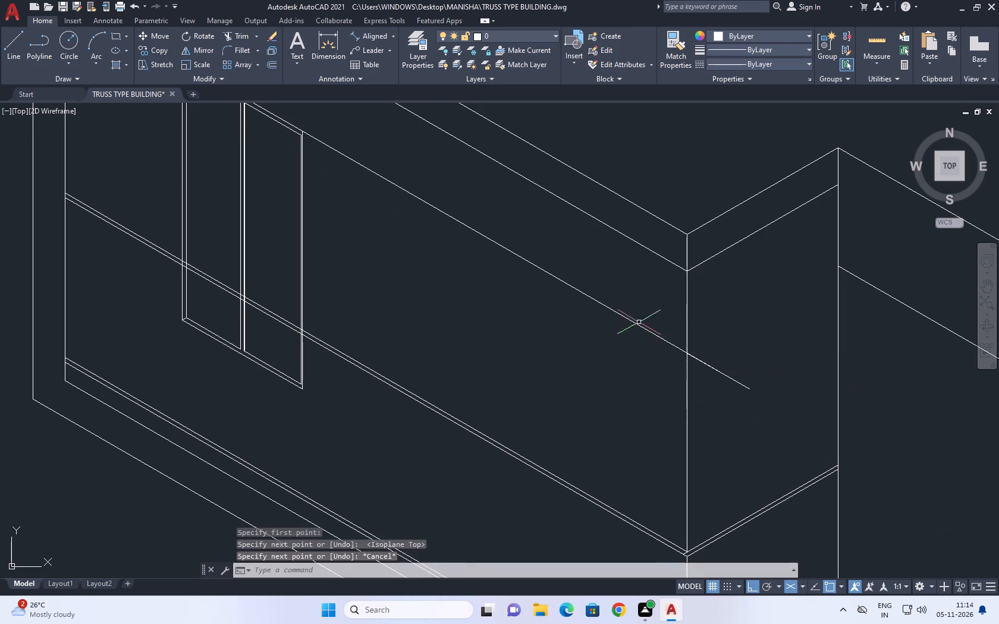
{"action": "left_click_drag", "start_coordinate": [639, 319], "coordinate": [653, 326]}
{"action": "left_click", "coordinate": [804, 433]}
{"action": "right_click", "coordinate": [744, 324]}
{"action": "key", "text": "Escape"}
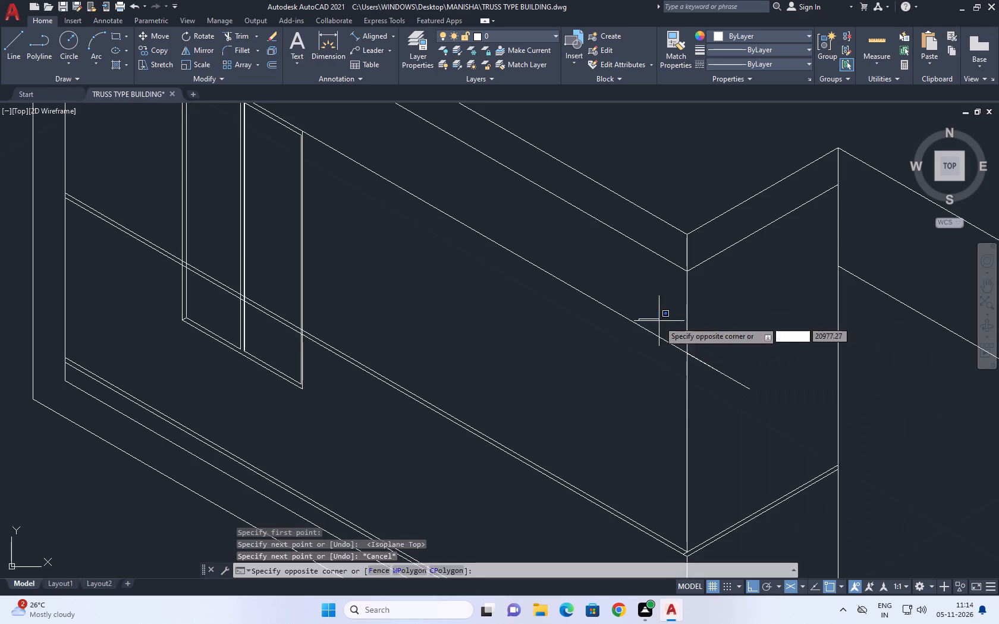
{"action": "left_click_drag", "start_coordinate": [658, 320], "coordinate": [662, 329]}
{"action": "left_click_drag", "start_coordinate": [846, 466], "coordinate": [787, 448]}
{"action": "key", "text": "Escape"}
Erase the short 330° line that starts at the block's front vertical edge.
{"action": "left_click_drag", "start_coordinate": [634, 288], "coordinate": [655, 298]}
{"action": "left_click_drag", "start_coordinate": [835, 437], "coordinate": [828, 437]}
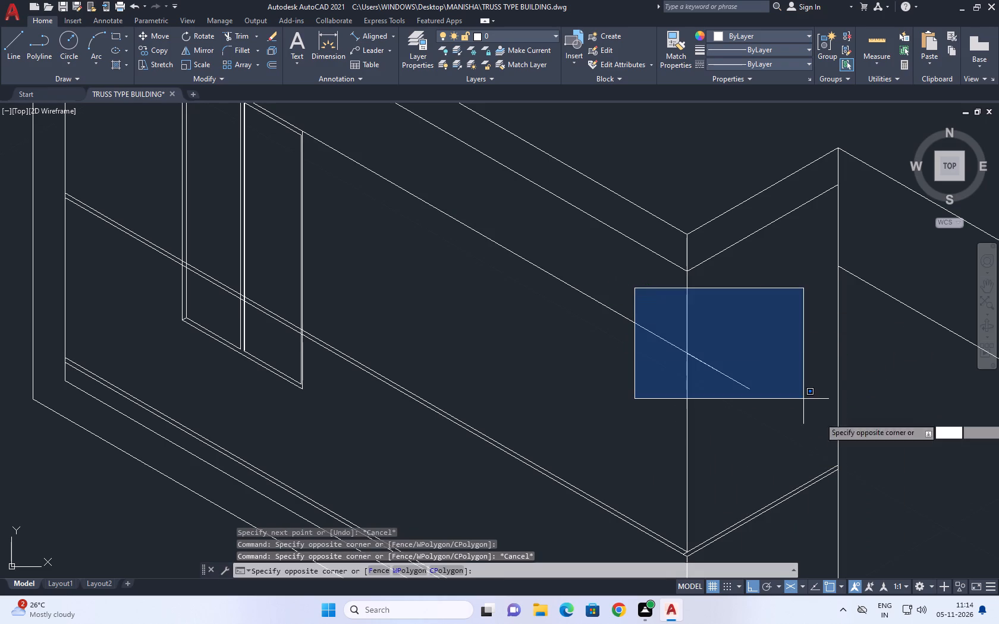
{"action": "right_click", "coordinate": [753, 342]}
{"action": "key", "text": "Escape"}
{"action": "left_click_drag", "start_coordinate": [822, 464], "coordinate": [793, 430]}
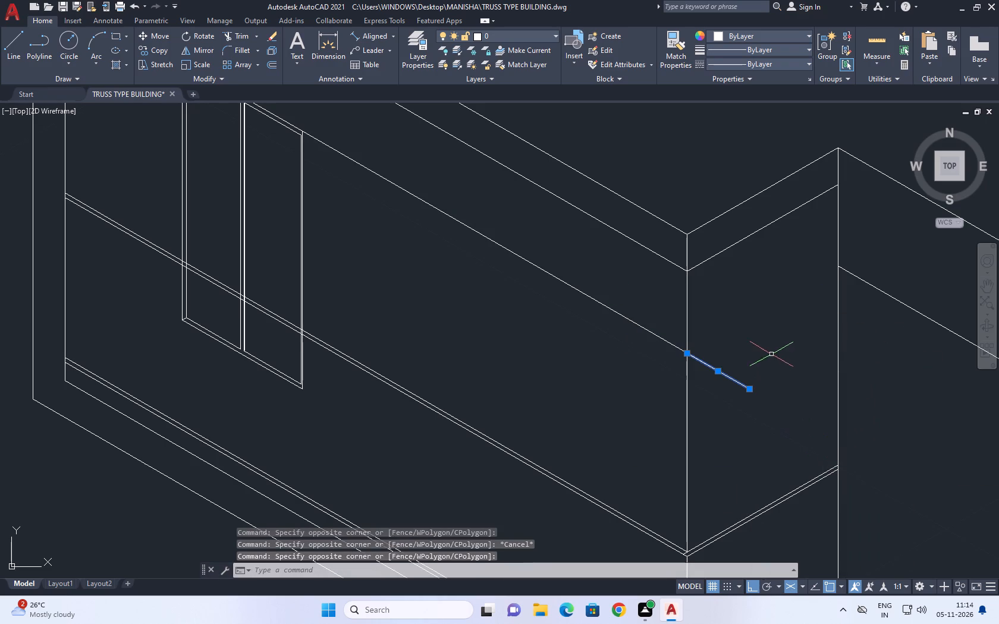
{"action": "right_click", "coordinate": [771, 354]}
{"action": "left_click", "coordinate": [822, 137]}
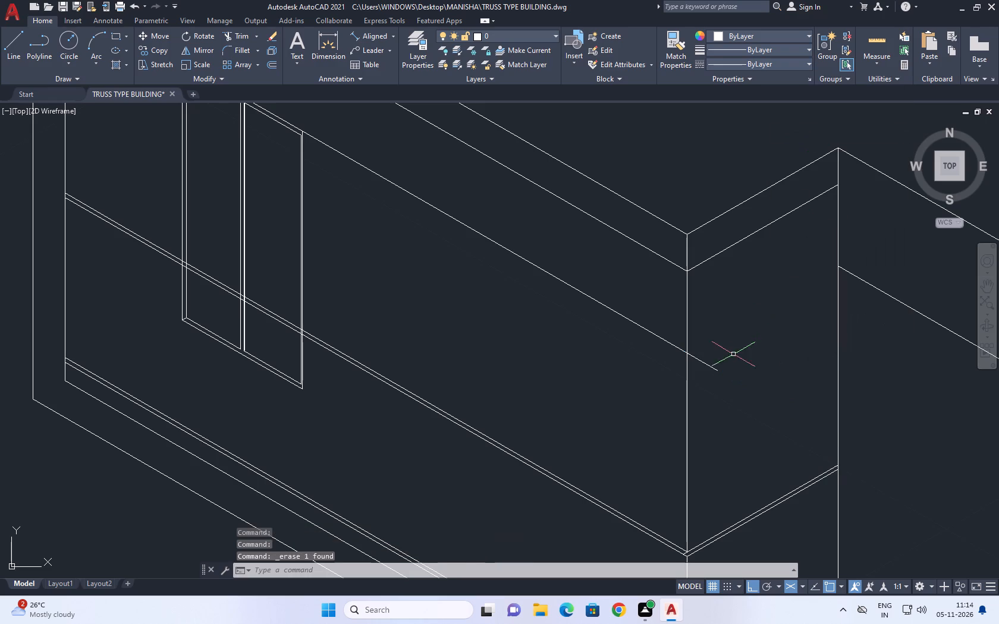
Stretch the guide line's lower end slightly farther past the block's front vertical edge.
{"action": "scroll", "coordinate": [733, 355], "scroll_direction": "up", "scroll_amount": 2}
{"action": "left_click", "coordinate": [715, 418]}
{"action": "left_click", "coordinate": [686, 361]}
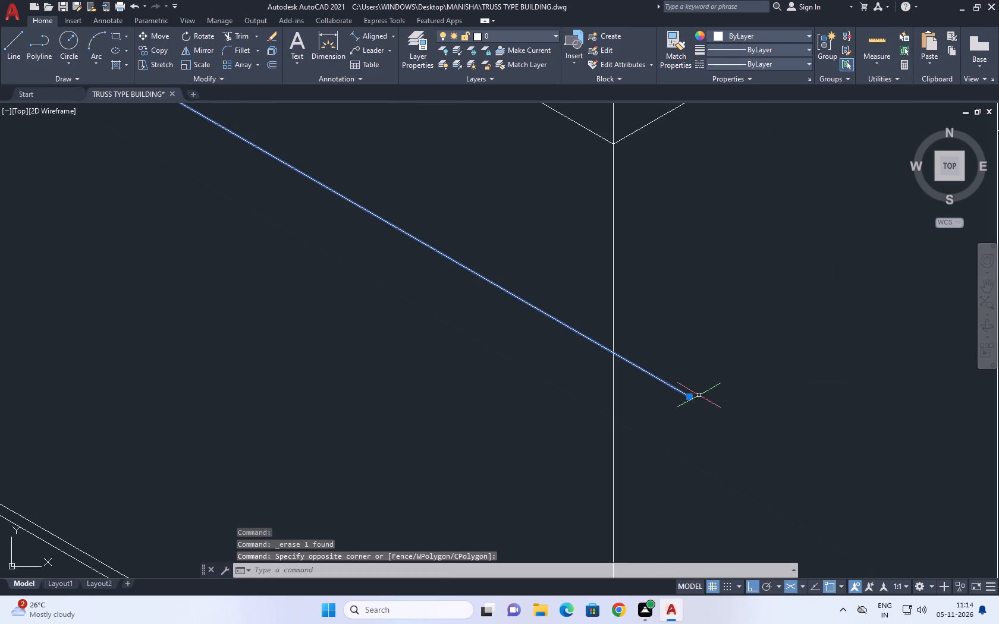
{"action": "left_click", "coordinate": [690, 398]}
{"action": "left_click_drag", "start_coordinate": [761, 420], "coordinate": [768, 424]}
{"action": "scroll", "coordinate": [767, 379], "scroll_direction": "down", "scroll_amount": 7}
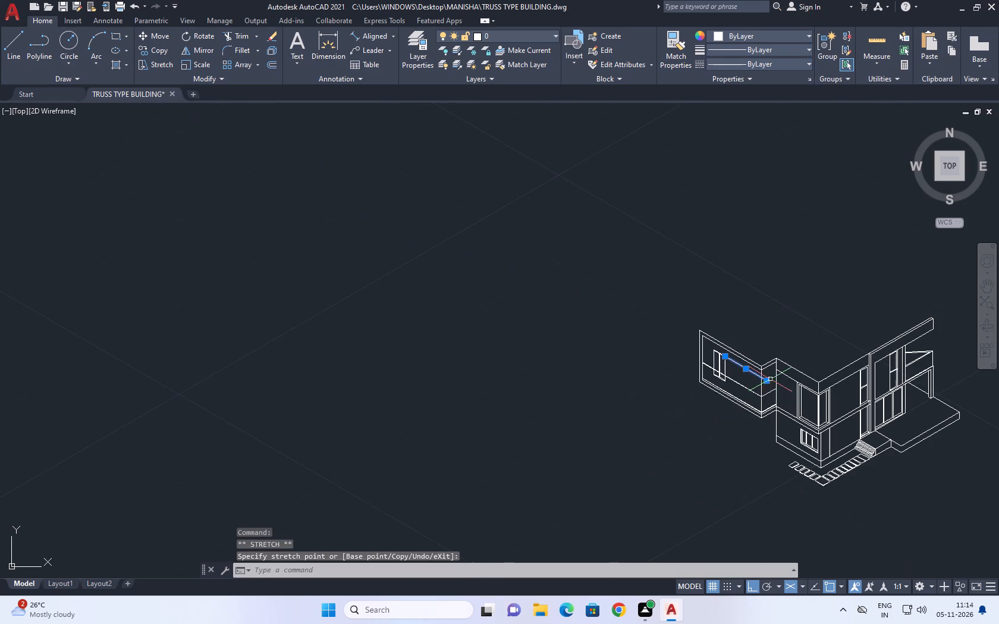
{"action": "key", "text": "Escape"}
Copy the upper part of the block's front vertical edge 1.50 at 150° along the front face.
{"action": "scroll", "coordinate": [734, 373], "scroll_direction": "up", "scroll_amount": 4}
{"action": "middle_click_drag", "start_coordinate": [736, 343], "coordinate": [641, 283]}
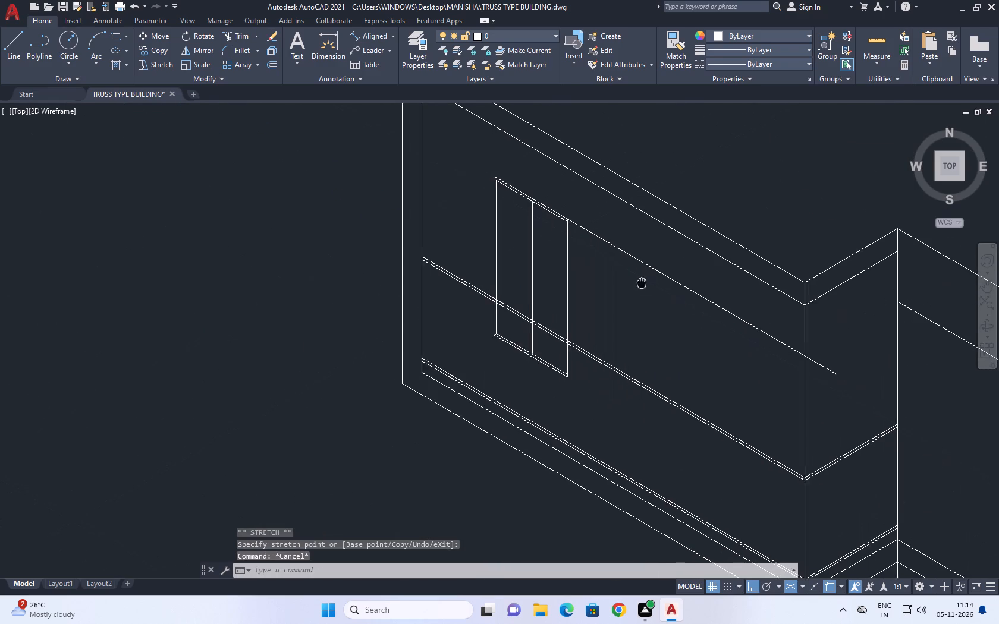
{"action": "middle_click_drag", "start_coordinate": [641, 283], "coordinate": [636, 278]}
{"action": "left_click", "coordinate": [799, 383]}
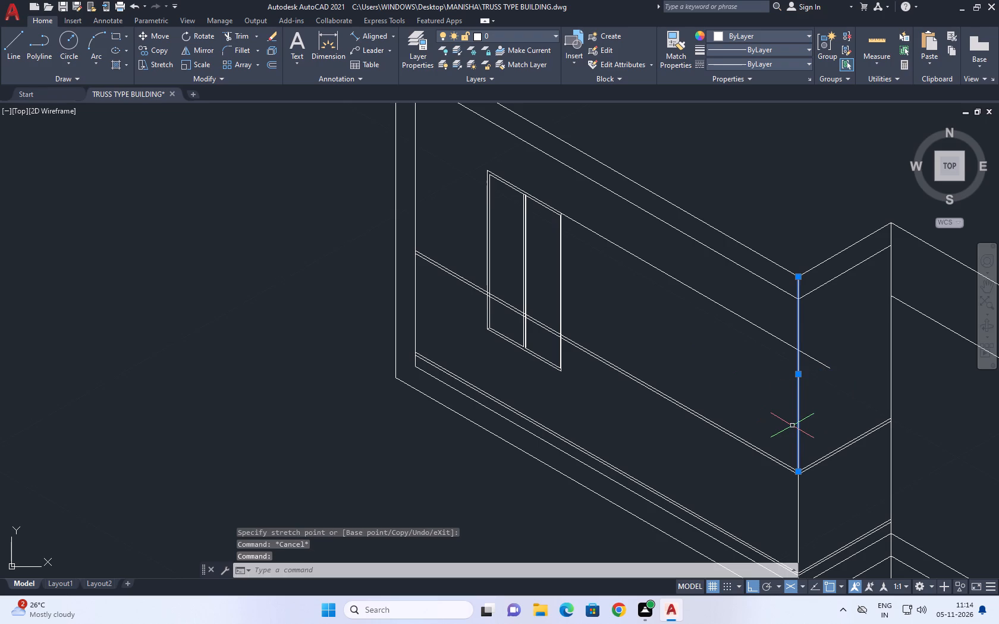
{"action": "type", "text": "CO"}
{"action": "key", "text": "space"}
{"action": "left_click", "coordinate": [792, 429]}
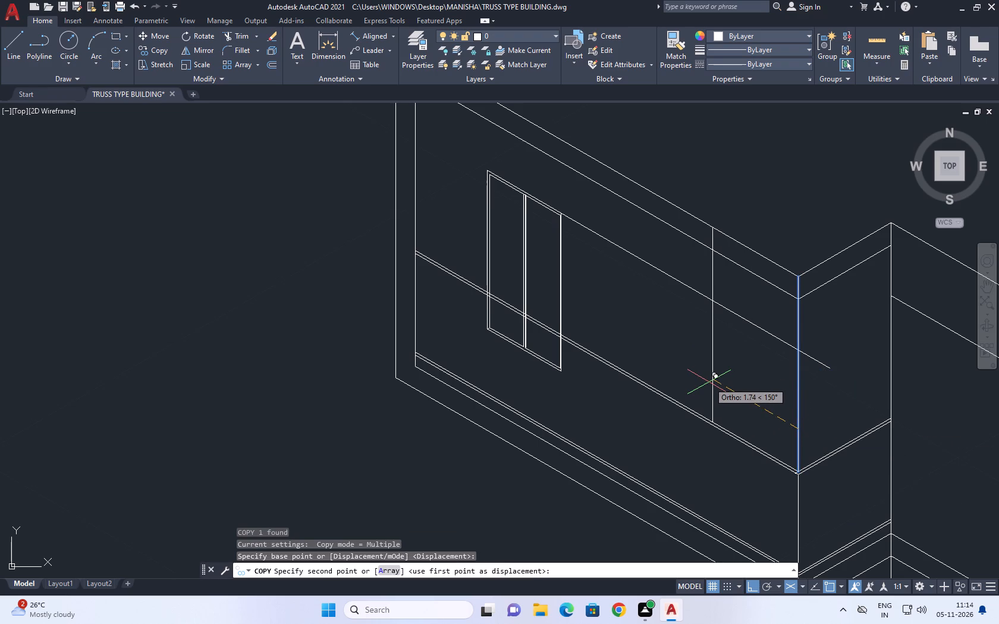
{"action": "type", "text": "1.50"}
{"action": "key", "text": "Return"}
{"action": "key", "text": "Escape"}
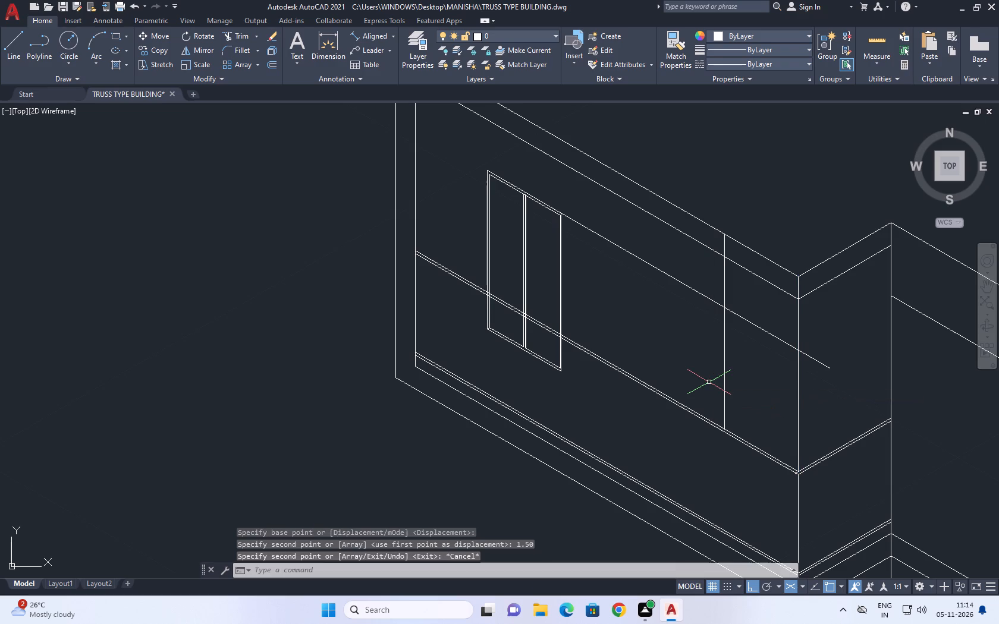
Trim away the copied vertical above the guide line, including the piece between the two parallel top lines.
{"action": "type", "text": "TR"}
{"action": "key", "text": "space"}
{"action": "left_click", "coordinate": [740, 297]}
{"action": "left_click", "coordinate": [702, 280]}
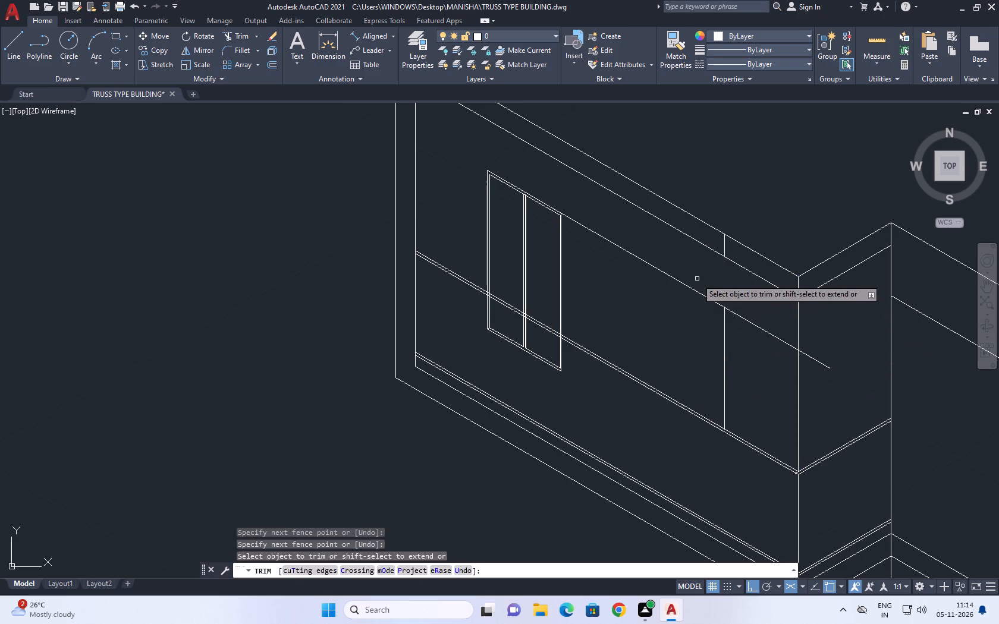
{"action": "middle_click_drag", "start_coordinate": [713, 285], "coordinate": [740, 373]}
{"action": "left_click_drag", "start_coordinate": [753, 330], "coordinate": [748, 331]}
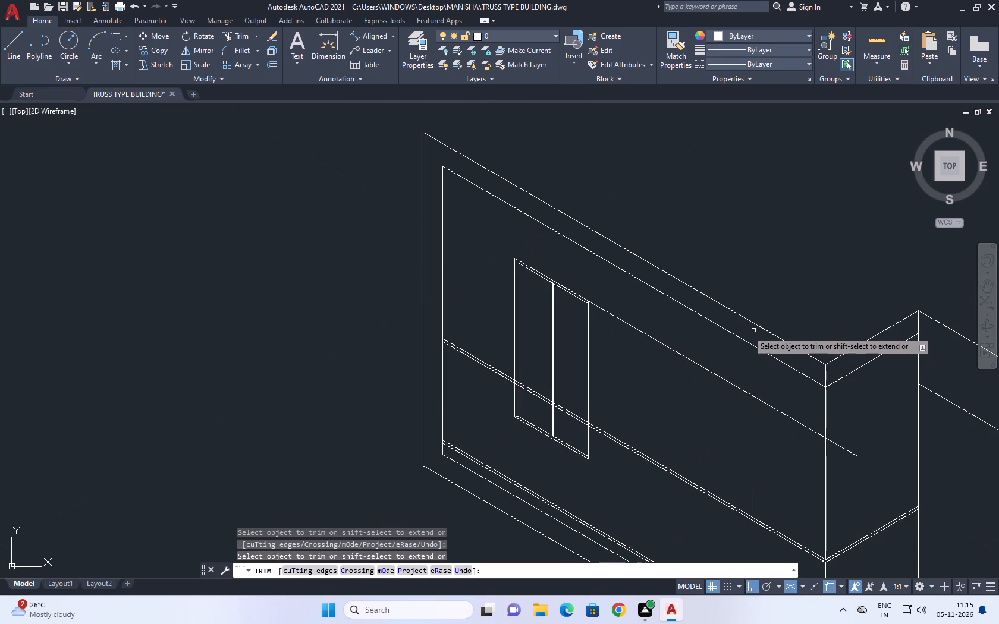
{"action": "left_click_drag", "start_coordinate": [748, 331], "coordinate": [747, 331]}
Trim the guide line past the front vertical edge and between the two-panel opening and the copied vertical.
{"action": "left_click", "coordinate": [840, 455]}
{"action": "left_click", "coordinate": [841, 435]}
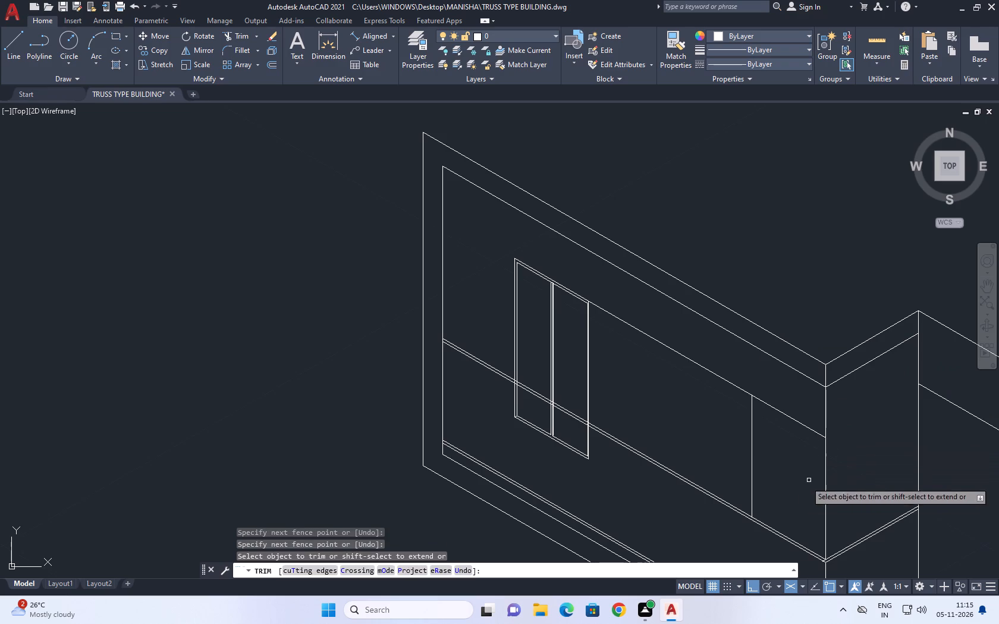
{"action": "middle_click_drag", "start_coordinate": [762, 486], "coordinate": [755, 351]}
{"action": "left_click", "coordinate": [642, 211]}
{"action": "left_click", "coordinate": [642, 194]}
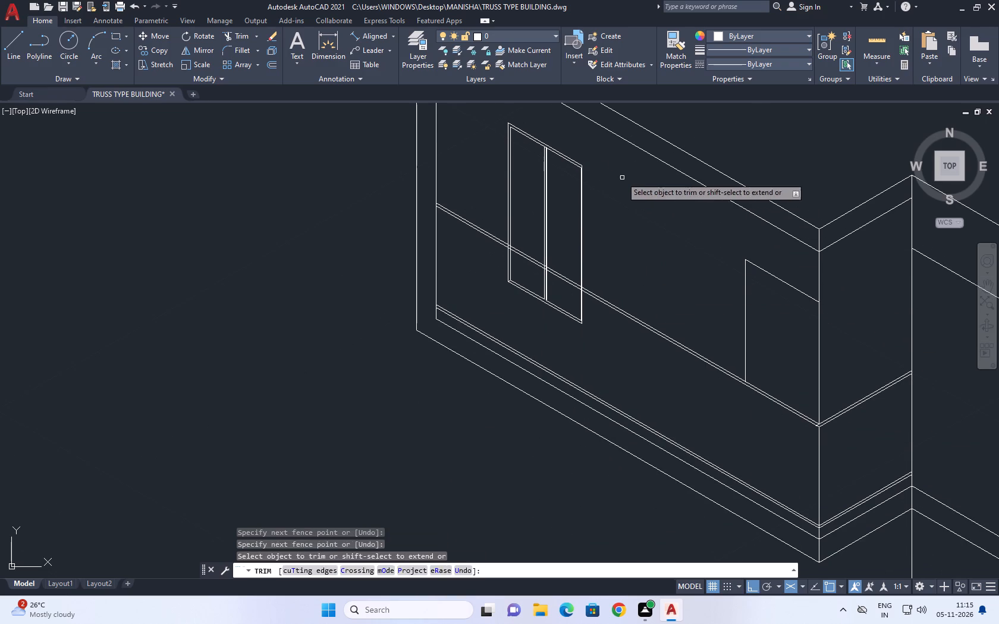
{"action": "key", "text": "Escape"}
{"action": "scroll", "coordinate": [580, 161], "scroll_direction": "up", "scroll_amount": 4}
{"action": "left_click", "coordinate": [582, 181]}
{"action": "key", "text": "Escape"}
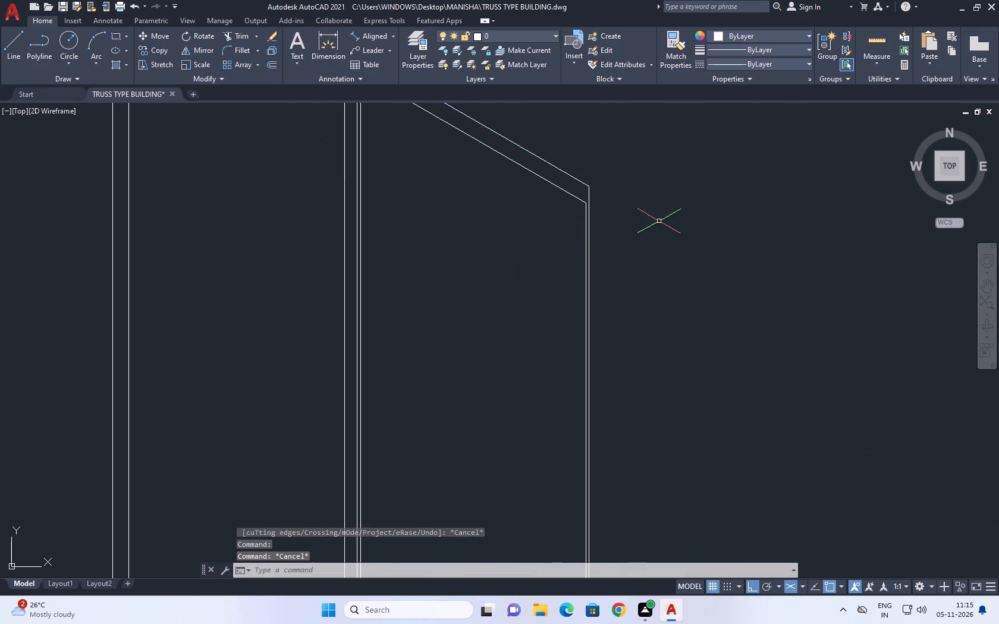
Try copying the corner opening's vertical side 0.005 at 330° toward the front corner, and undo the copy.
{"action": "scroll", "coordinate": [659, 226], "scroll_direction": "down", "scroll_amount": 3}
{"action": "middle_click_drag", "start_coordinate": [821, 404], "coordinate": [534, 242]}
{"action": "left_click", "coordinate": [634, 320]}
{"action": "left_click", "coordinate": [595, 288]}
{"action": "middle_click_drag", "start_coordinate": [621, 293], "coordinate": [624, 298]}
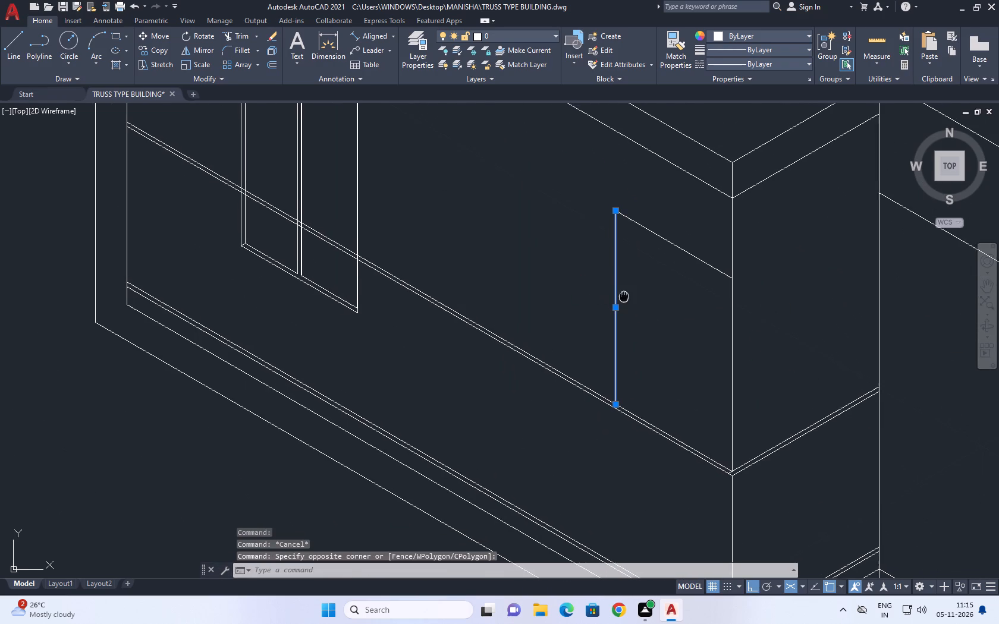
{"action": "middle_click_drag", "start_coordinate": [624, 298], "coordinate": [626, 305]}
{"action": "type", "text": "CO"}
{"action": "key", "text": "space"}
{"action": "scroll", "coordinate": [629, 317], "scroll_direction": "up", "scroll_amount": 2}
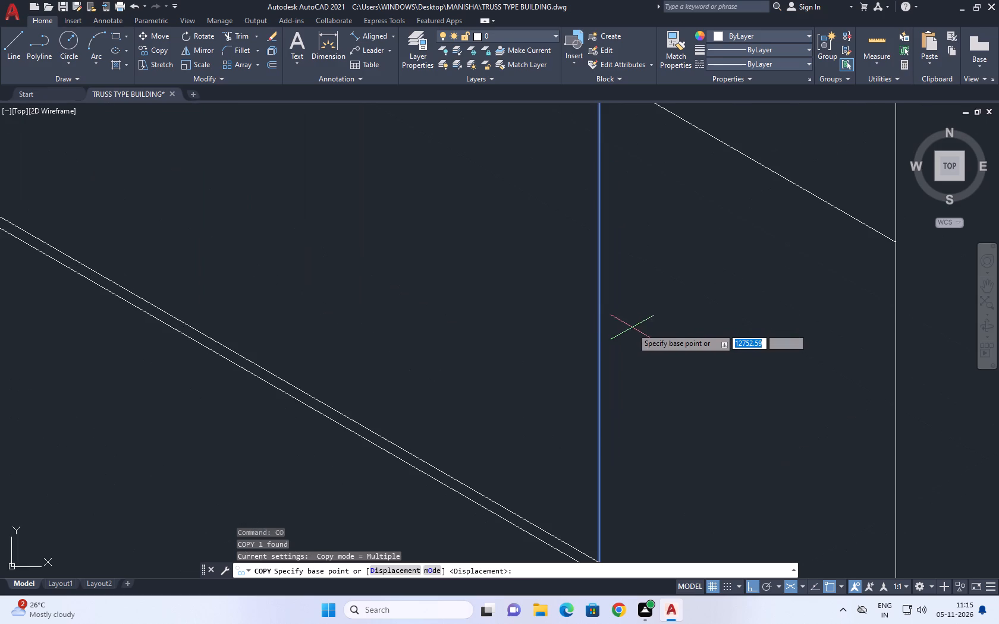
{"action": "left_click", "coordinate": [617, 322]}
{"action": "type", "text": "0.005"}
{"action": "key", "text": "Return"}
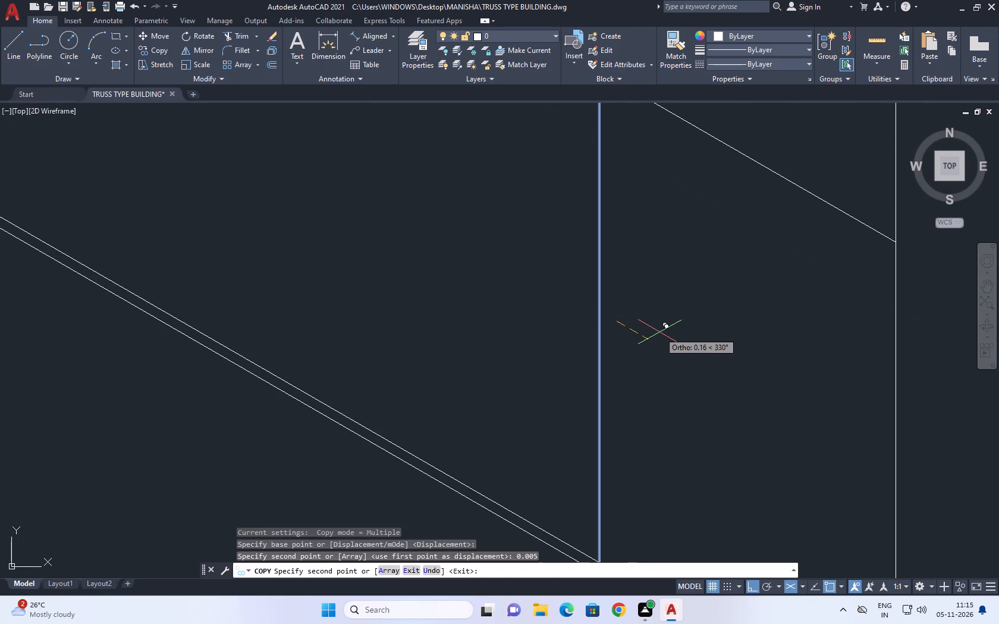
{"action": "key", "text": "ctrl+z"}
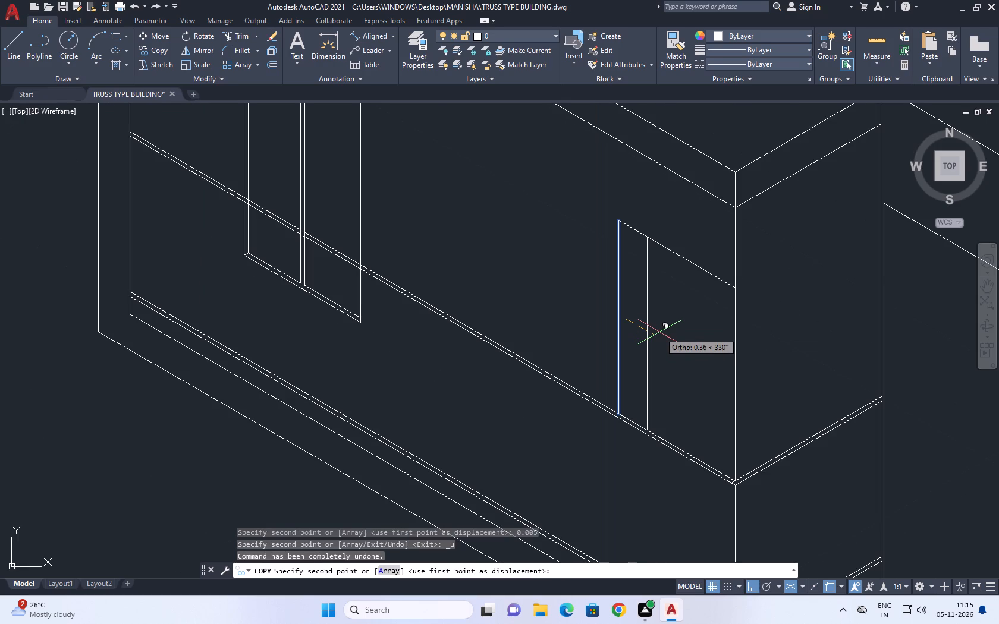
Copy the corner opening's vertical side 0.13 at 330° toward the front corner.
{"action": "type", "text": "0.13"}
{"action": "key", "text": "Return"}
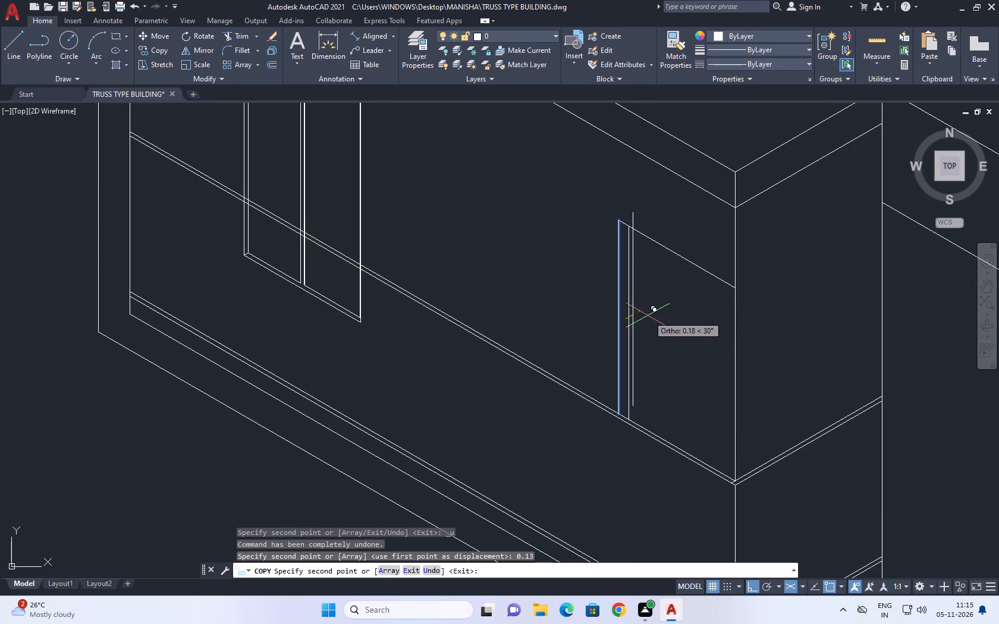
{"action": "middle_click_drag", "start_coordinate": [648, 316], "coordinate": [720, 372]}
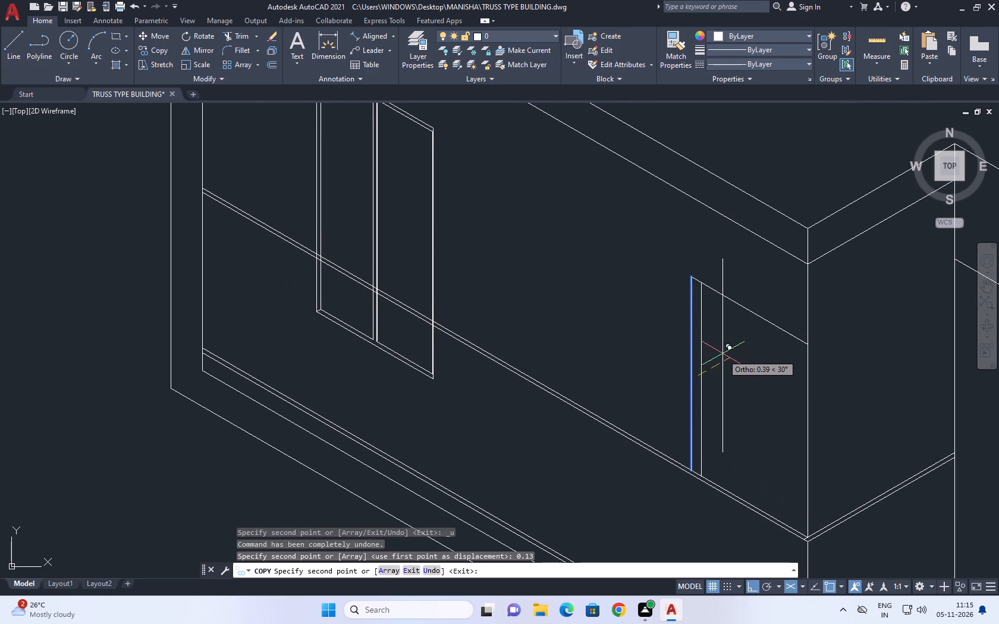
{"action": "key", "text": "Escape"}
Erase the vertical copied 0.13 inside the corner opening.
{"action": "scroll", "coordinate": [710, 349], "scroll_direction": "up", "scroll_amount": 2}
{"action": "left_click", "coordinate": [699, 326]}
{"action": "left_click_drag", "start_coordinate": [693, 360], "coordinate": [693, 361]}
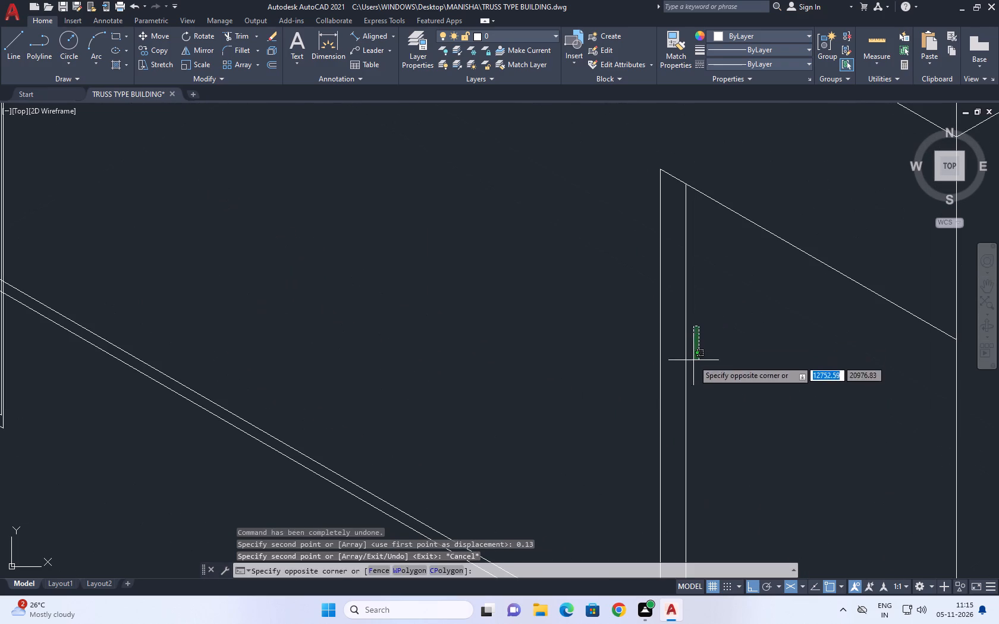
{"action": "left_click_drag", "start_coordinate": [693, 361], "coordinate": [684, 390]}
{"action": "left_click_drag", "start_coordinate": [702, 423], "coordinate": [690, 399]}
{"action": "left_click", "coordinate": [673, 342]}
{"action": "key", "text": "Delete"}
Copy the corner opening's vertical side 0.12 at 330° toward the front corner.
{"action": "left_click_drag", "start_coordinate": [757, 445], "coordinate": [758, 445]}
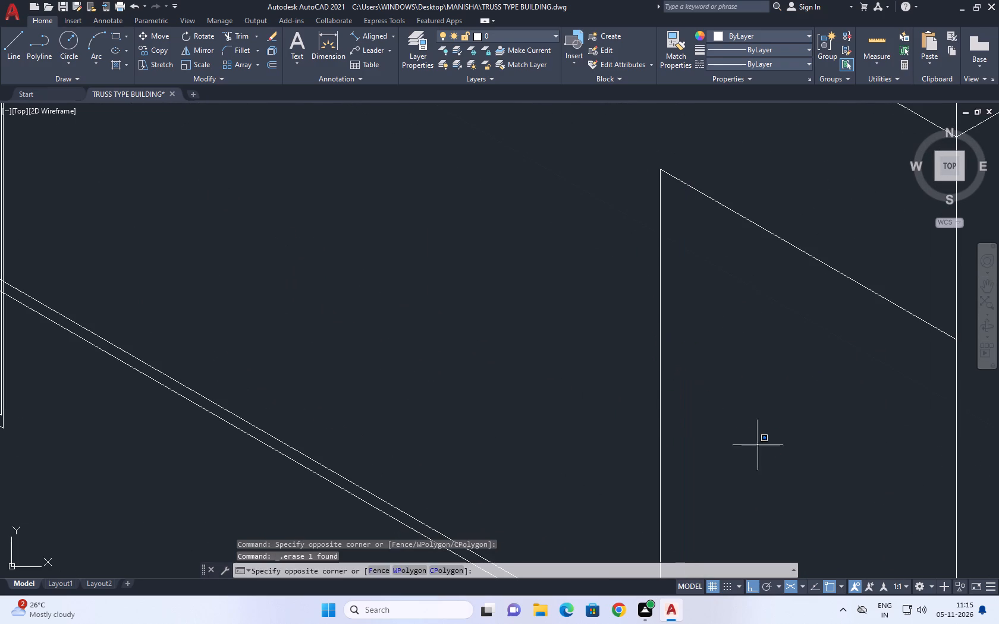
{"action": "left_click_drag", "start_coordinate": [758, 445], "coordinate": [657, 384]}
{"action": "left_click", "coordinate": [590, 335]}
{"action": "key", "text": "c"}
{"action": "key", "text": "o"}
{"action": "key", "text": "space"}
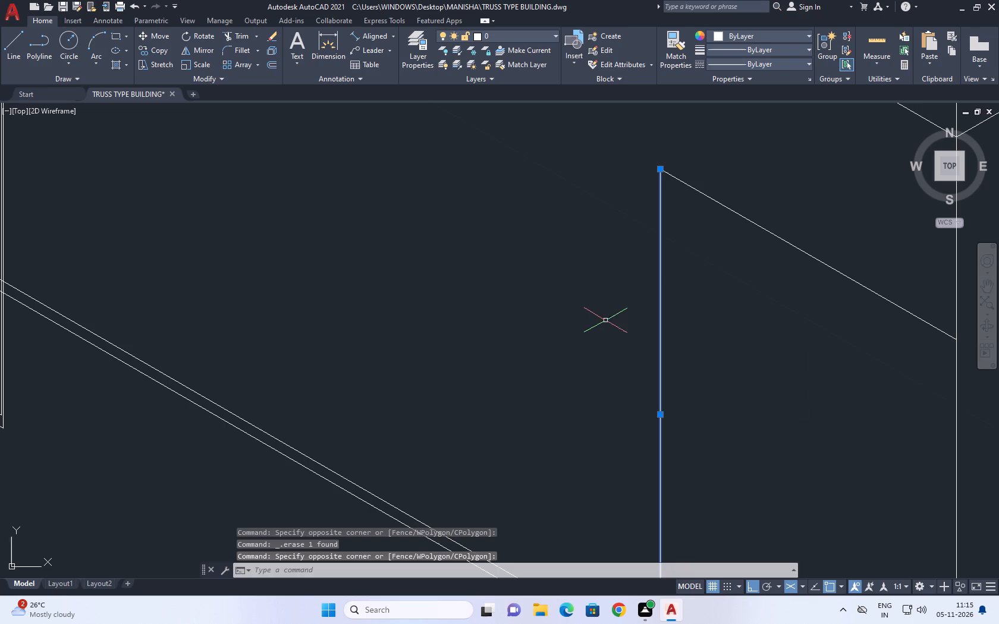
{"action": "left_click", "coordinate": [667, 318]}
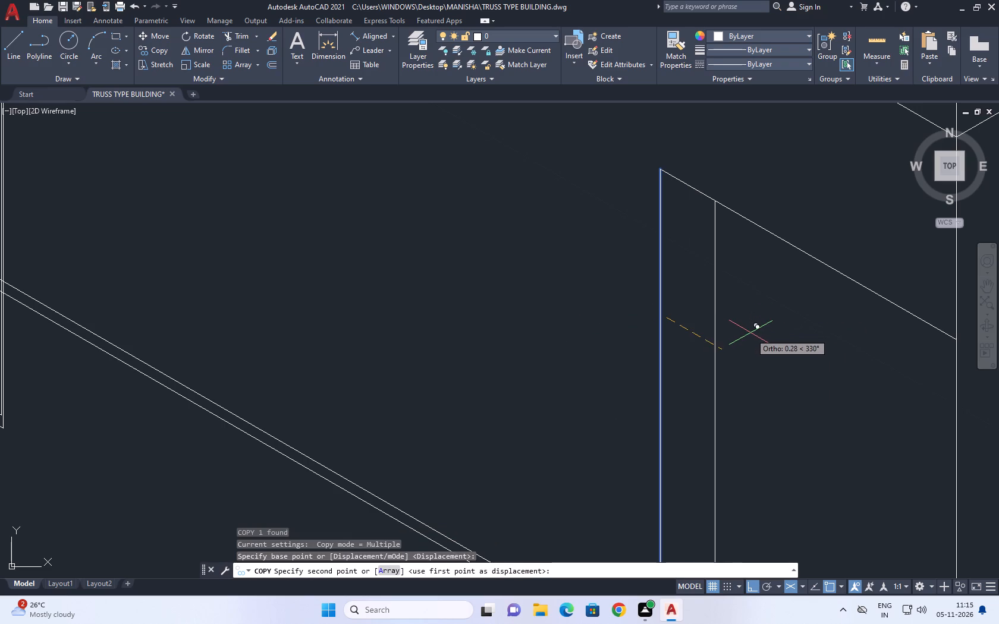
{"action": "type", "text": "0.12"}
{"action": "key", "text": "Return"}
{"action": "key", "text": "Escape"}
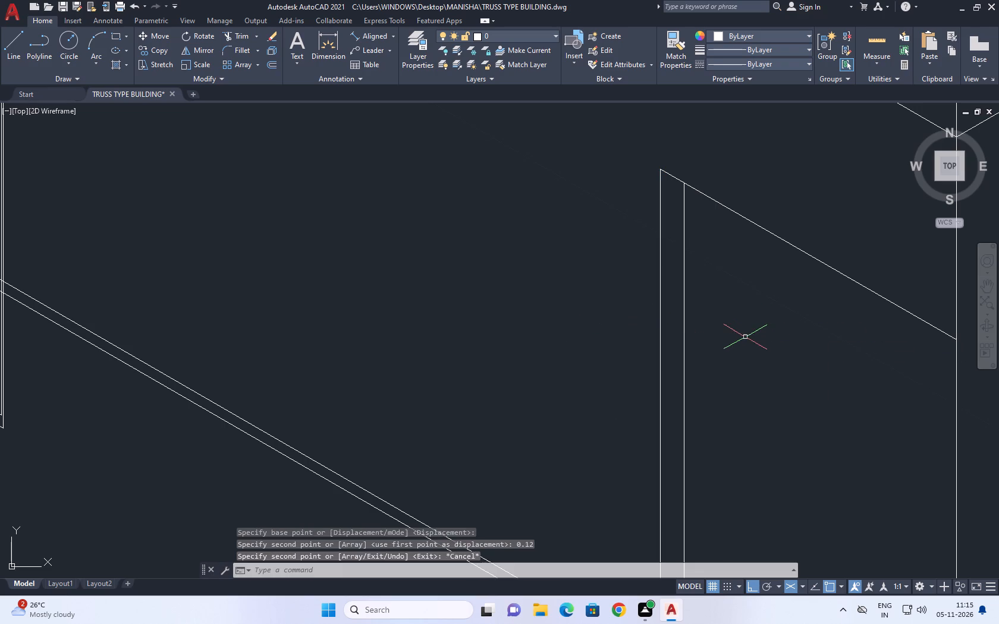
Copy the inner vertical of the corner opening 0.02 at 30°.
{"action": "left_click_drag", "start_coordinate": [724, 326], "coordinate": [713, 320]}
{"action": "left_click_drag", "start_coordinate": [685, 305], "coordinate": [681, 296]}
{"action": "left_click", "coordinate": [681, 296]}
{"action": "left_click_drag", "start_coordinate": [699, 364], "coordinate": [700, 387]}
{"action": "left_click_drag", "start_coordinate": [679, 325], "coordinate": [669, 311]}
{"action": "left_click_drag", "start_coordinate": [669, 339], "coordinate": [675, 358]}
{"action": "left_click_drag", "start_coordinate": [686, 363], "coordinate": [679, 350]}
{"action": "left_click", "coordinate": [670, 328]}
{"action": "type", "text": "CO"}
{"action": "key", "text": "space"}
{"action": "left_click", "coordinate": [683, 331]}
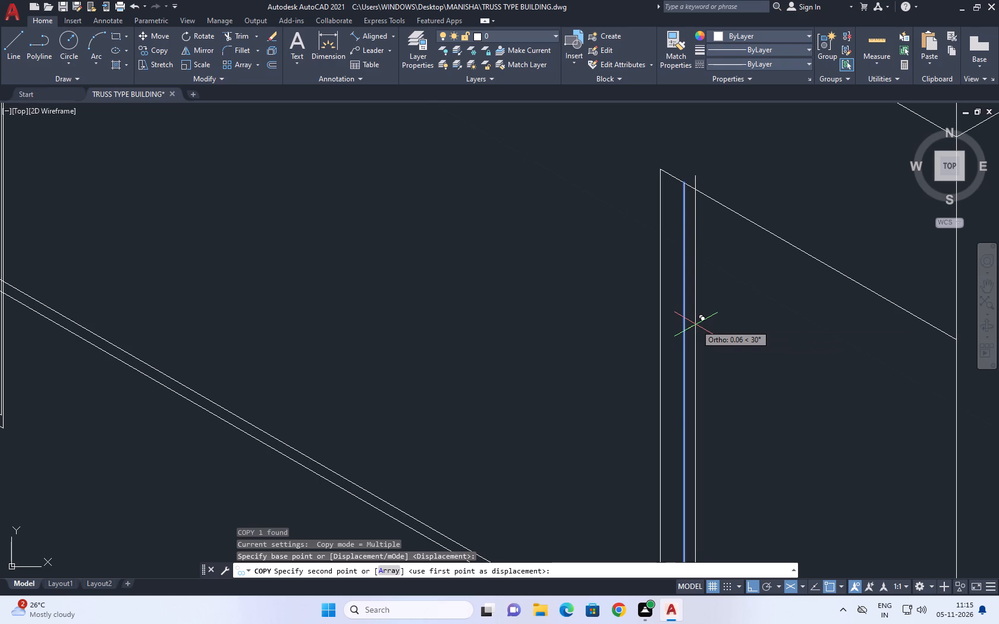
{"action": "type", "text": "0.02"}
{"action": "key", "text": "Return"}
{"action": "key", "text": "Escape"}
{"action": "scroll", "coordinate": [706, 317], "scroll_direction": "down", "scroll_amount": 1}
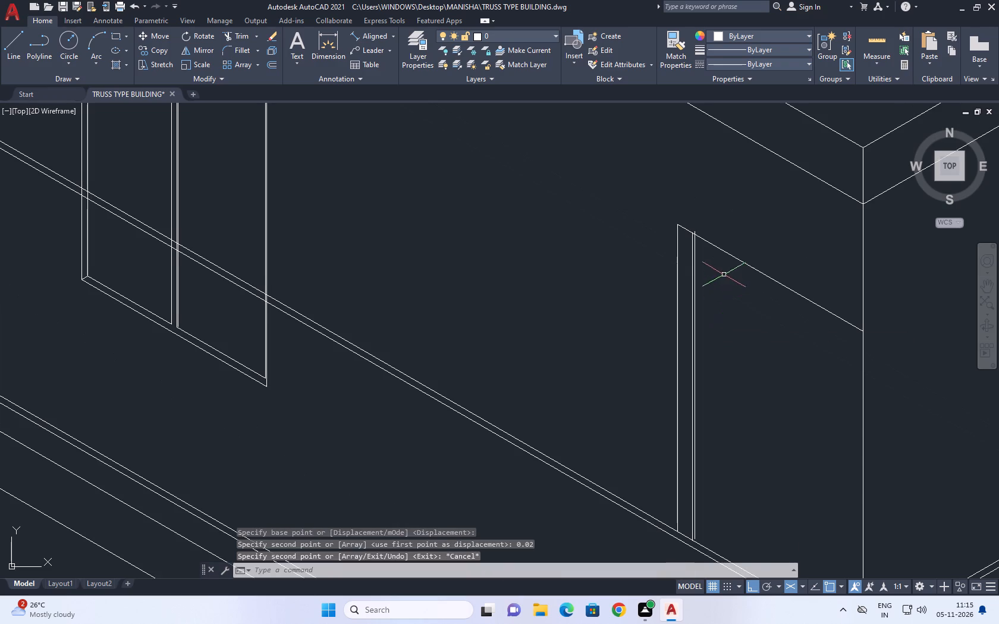
Trim the upper end of the 0.02 copy where it projects above the corner opening's sloping top line.
{"action": "middle_click_drag", "start_coordinate": [716, 260], "coordinate": [714, 242]}
{"action": "type", "text": "TR"}
{"action": "key", "text": "space"}
{"action": "scroll", "coordinate": [667, 206], "scroll_direction": "up", "scroll_amount": 6}
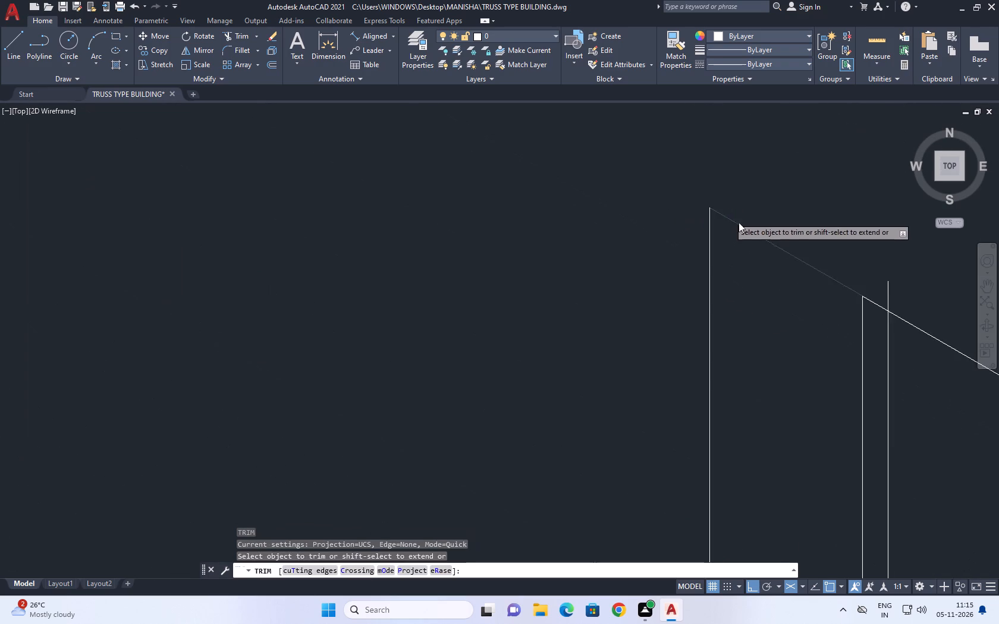
{"action": "middle_click_drag", "start_coordinate": [921, 313], "coordinate": [626, 283]}
{"action": "left_click_drag", "start_coordinate": [719, 328], "coordinate": [677, 302]}
{"action": "left_click_drag", "start_coordinate": [646, 272], "coordinate": [639, 266]}
{"action": "scroll", "coordinate": [644, 257], "scroll_direction": "down", "scroll_amount": 5}
{"action": "left_click", "coordinate": [670, 245]}
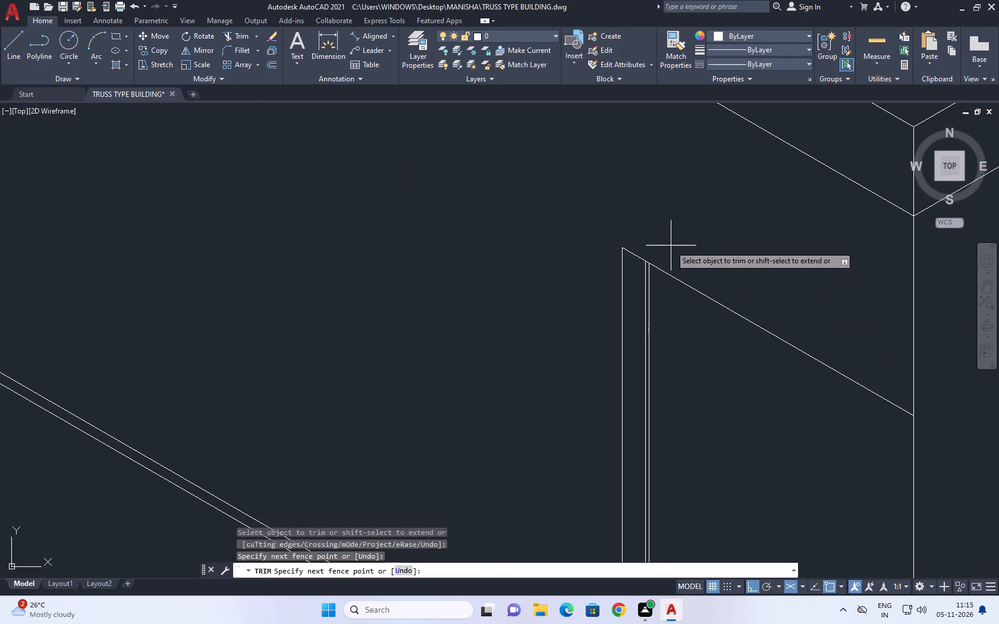
{"action": "scroll", "coordinate": [674, 244], "scroll_direction": "down", "scroll_amount": 2}
{"action": "left_click", "coordinate": [689, 236]}
{"action": "key", "text": "space"}
Extend the lower end of the 0.02 copy to the upper line of the double band.
{"action": "scroll", "coordinate": [644, 452], "scroll_direction": "up", "scroll_amount": 2}
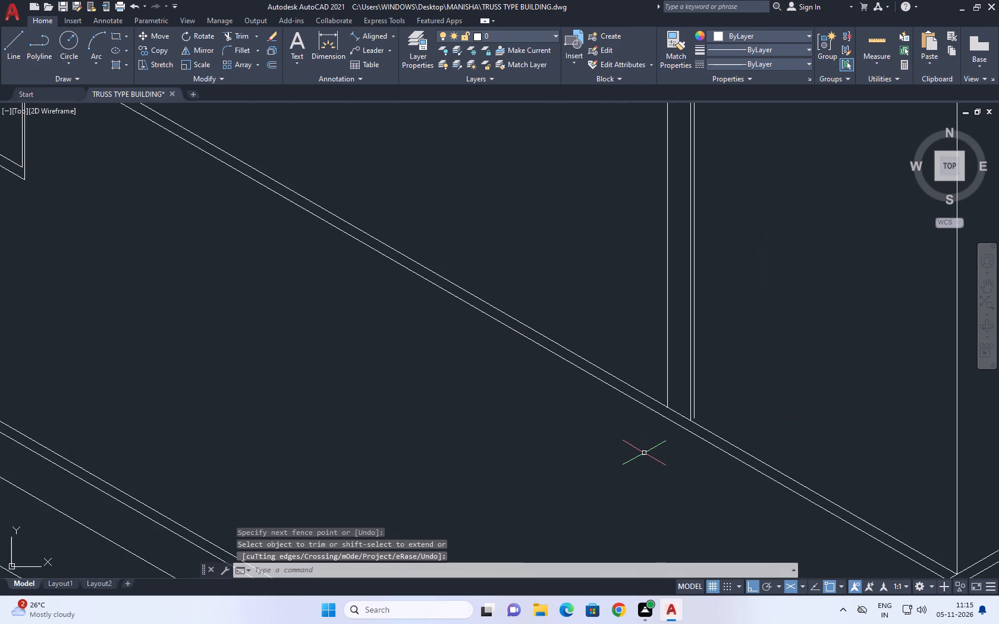
{"action": "key", "text": "e"}
{"action": "key", "text": "x"}
{"action": "key", "text": "space"}
{"action": "scroll", "coordinate": [698, 406], "scroll_direction": "up", "scroll_amount": 2}
{"action": "left_click", "coordinate": [683, 430]}
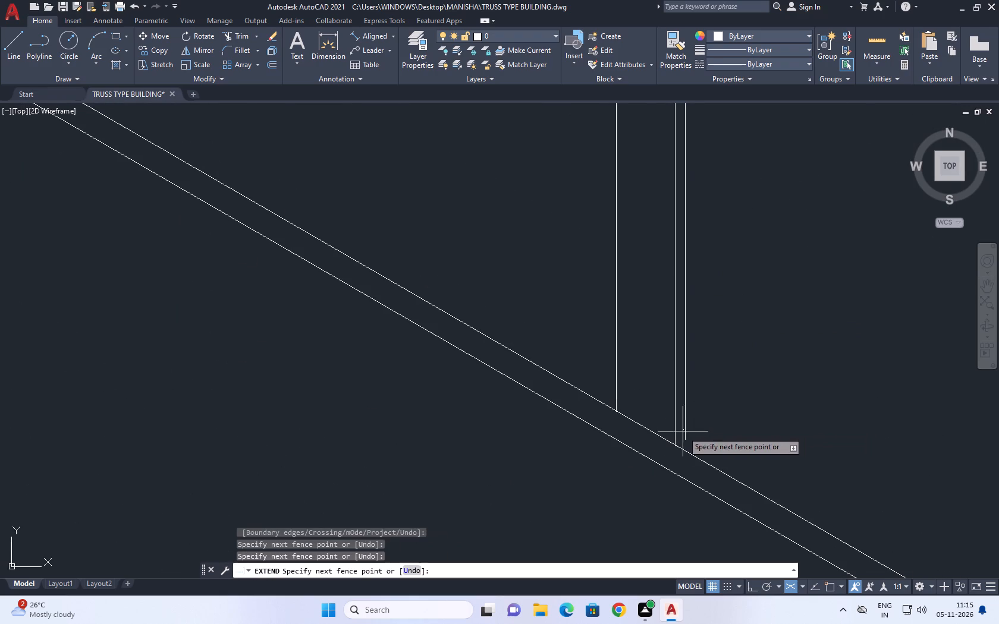
{"action": "left_click", "coordinate": [693, 438]}
{"action": "key", "text": "Escape"}
Draw a 30° line from the foot of the corner opening's outer vertical, passing beyond both inner verticals.
{"action": "middle_click_drag", "start_coordinate": [682, 415], "coordinate": [695, 461]}
{"action": "scroll", "coordinate": [695, 461], "scroll_direction": "down", "scroll_amount": 4}
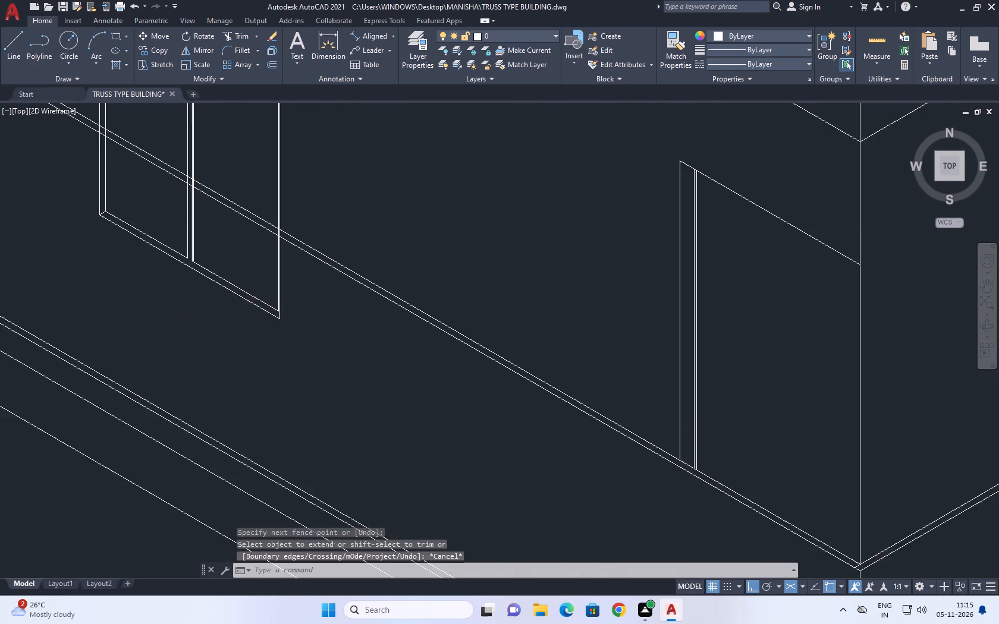
{"action": "key", "text": "l"}
{"action": "key", "text": "space"}
{"action": "scroll", "coordinate": [686, 468], "scroll_direction": "up", "scroll_amount": 4}
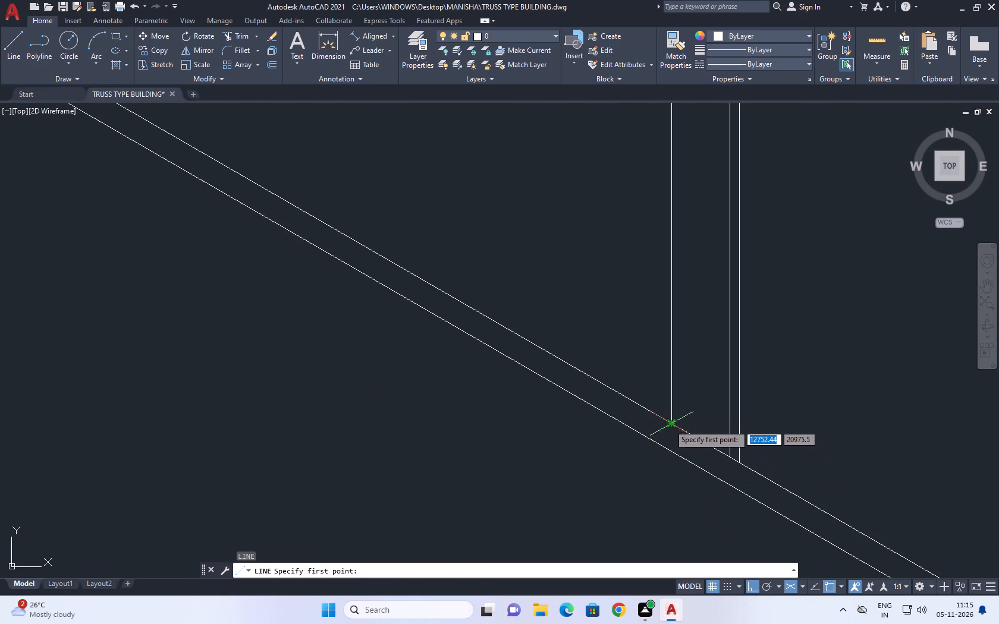
{"action": "left_click", "coordinate": [669, 424]}
{"action": "middle_click_drag", "start_coordinate": [809, 383], "coordinate": [724, 423]}
{"action": "left_click", "coordinate": [755, 397]}
{"action": "key", "text": "Escape"}
Trim both inner verticals below the 30° line and the end of that line past the innermost vertical.
{"action": "key", "text": "t"}
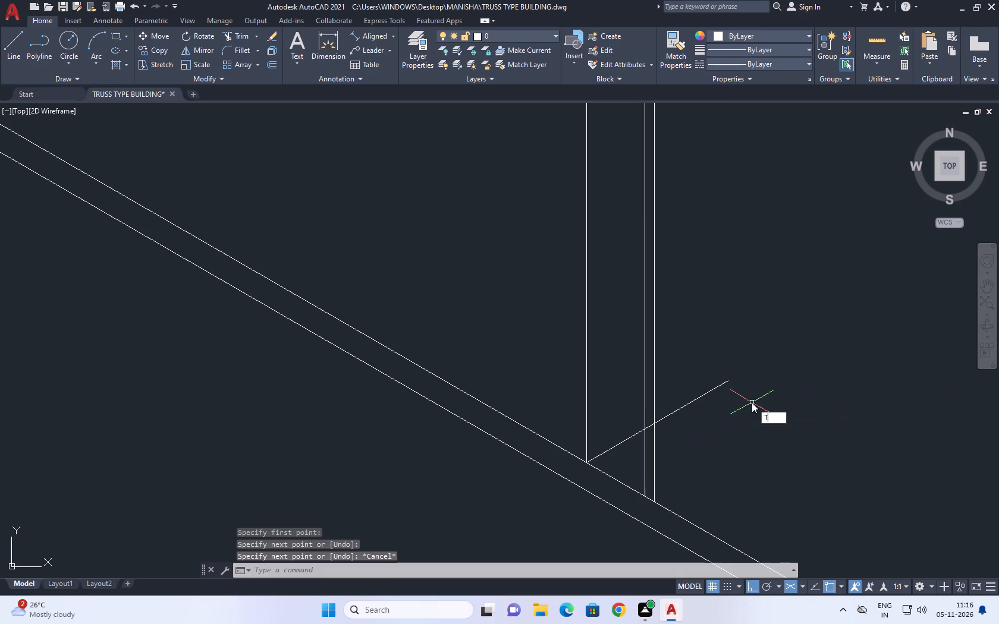
{"action": "key", "text": "r"}
{"action": "key", "text": "space"}
{"action": "left_click_drag", "start_coordinate": [633, 451], "coordinate": [638, 451]}
{"action": "left_click", "coordinate": [719, 440]}
{"action": "left_click_drag", "start_coordinate": [714, 400], "coordinate": [712, 389]}
{"action": "left_click", "coordinate": [701, 316]}
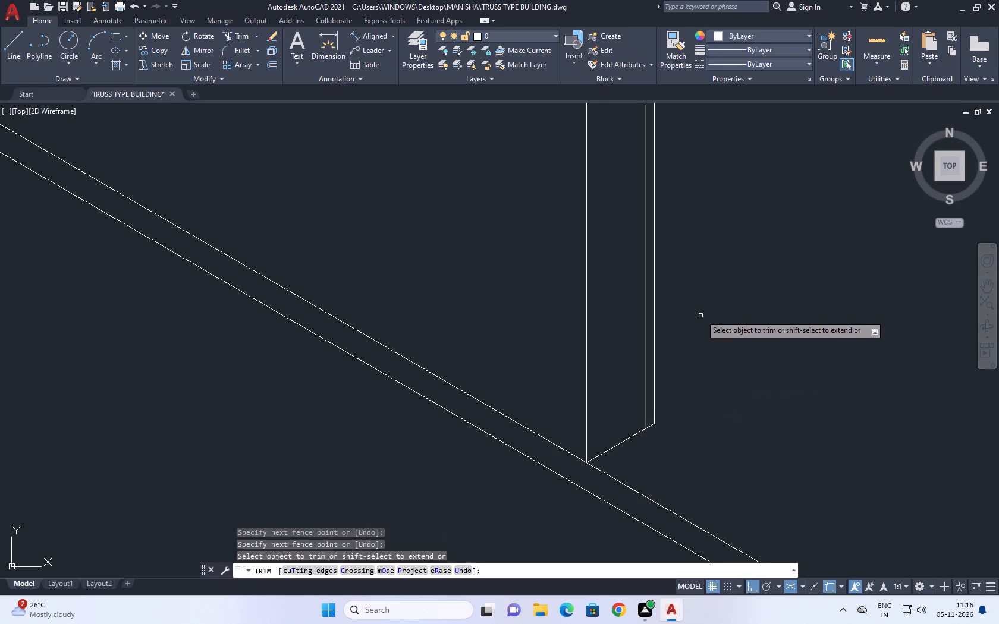
Draw a sill line from the foot of the corner opening's outer vertical along the band's upper line to the block's corner edge.
{"action": "scroll", "coordinate": [706, 335], "scroll_direction": "down", "scroll_amount": 5}
{"action": "key", "text": "space"}
{"action": "middle_click_drag", "start_coordinate": [815, 383], "coordinate": [796, 412]}
{"action": "scroll", "coordinate": [798, 404], "scroll_direction": "down", "scroll_amount": 1}
{"action": "middle_click_drag", "start_coordinate": [743, 318], "coordinate": [724, 343]}
{"action": "scroll", "coordinate": [711, 360], "scroll_direction": "up", "scroll_amount": 1}
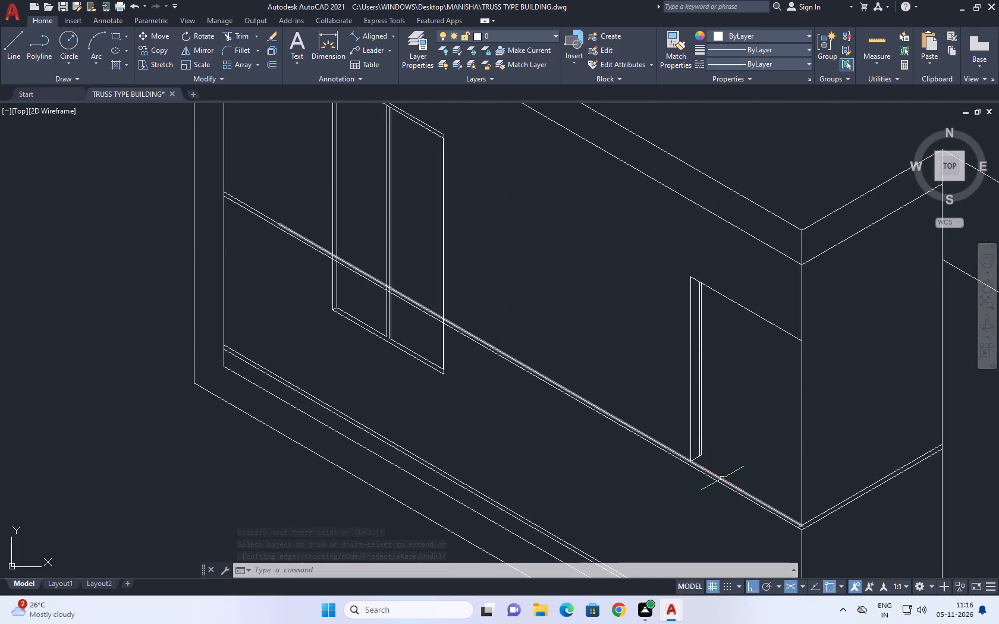
{"action": "scroll", "coordinate": [718, 471], "scroll_direction": "up", "scroll_amount": 1}
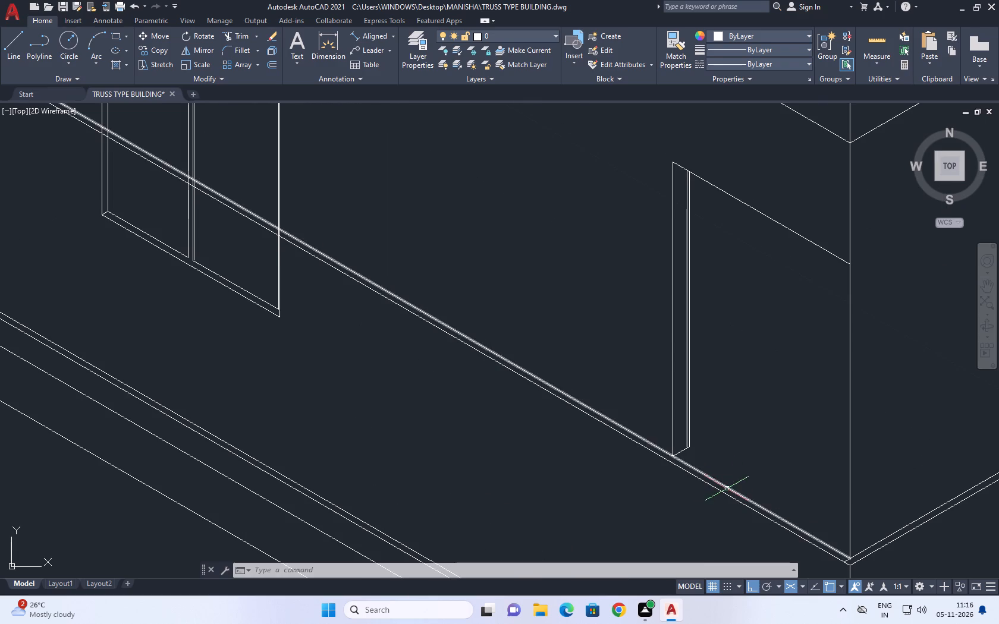
{"action": "middle_click_drag", "start_coordinate": [732, 460], "coordinate": [658, 415]}
{"action": "scroll", "coordinate": [657, 414], "scroll_direction": "up", "scroll_amount": 1}
{"action": "key", "text": "l"}
{"action": "key", "text": "space"}
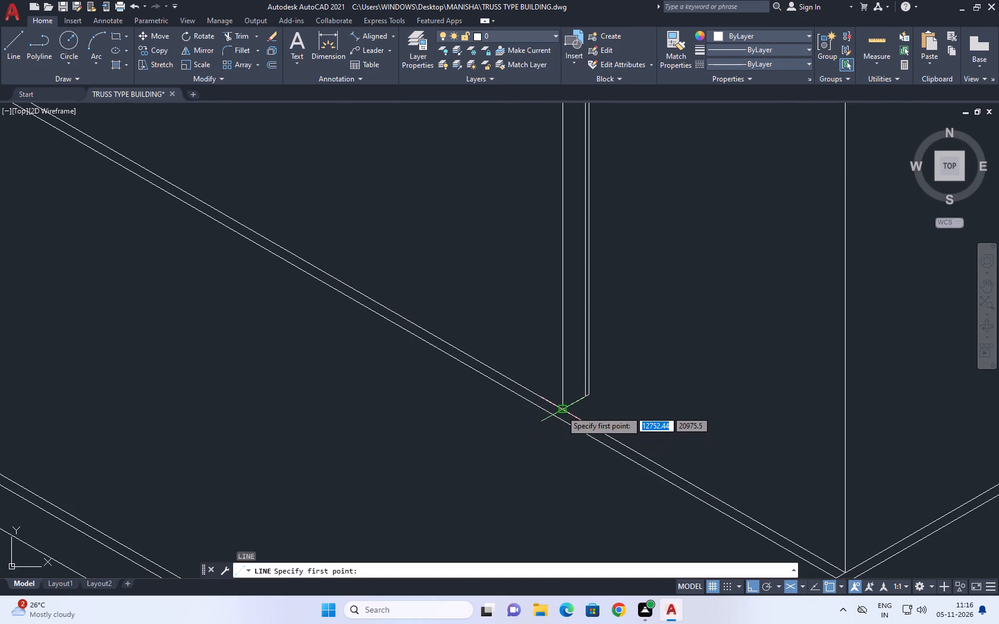
{"action": "left_click", "coordinate": [561, 409]}
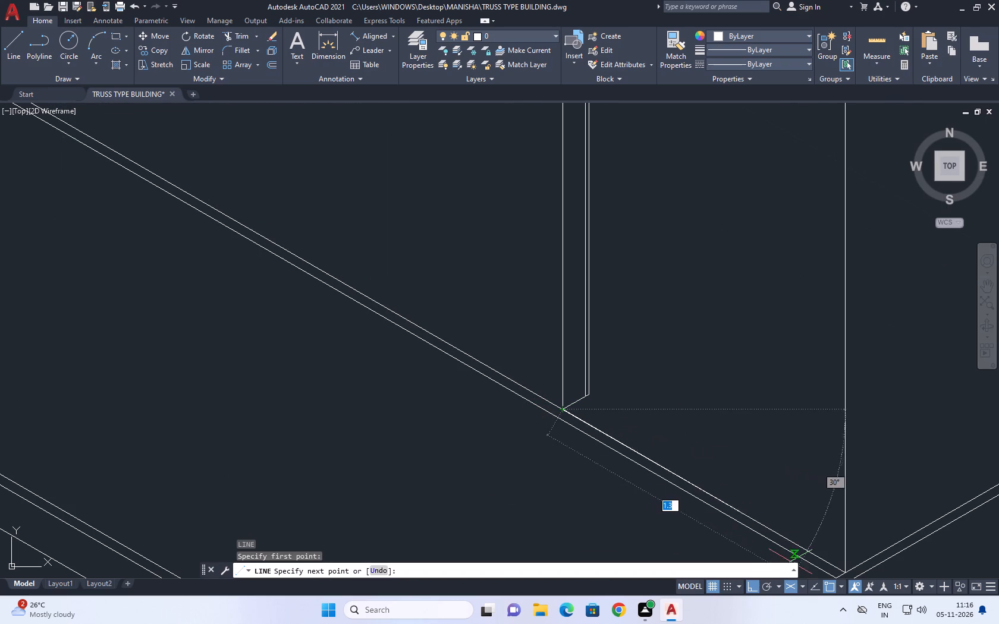
{"action": "middle_click_drag", "start_coordinate": [818, 569], "coordinate": [756, 458]}
{"action": "scroll", "coordinate": [764, 455], "scroll_direction": "up", "scroll_amount": 2}
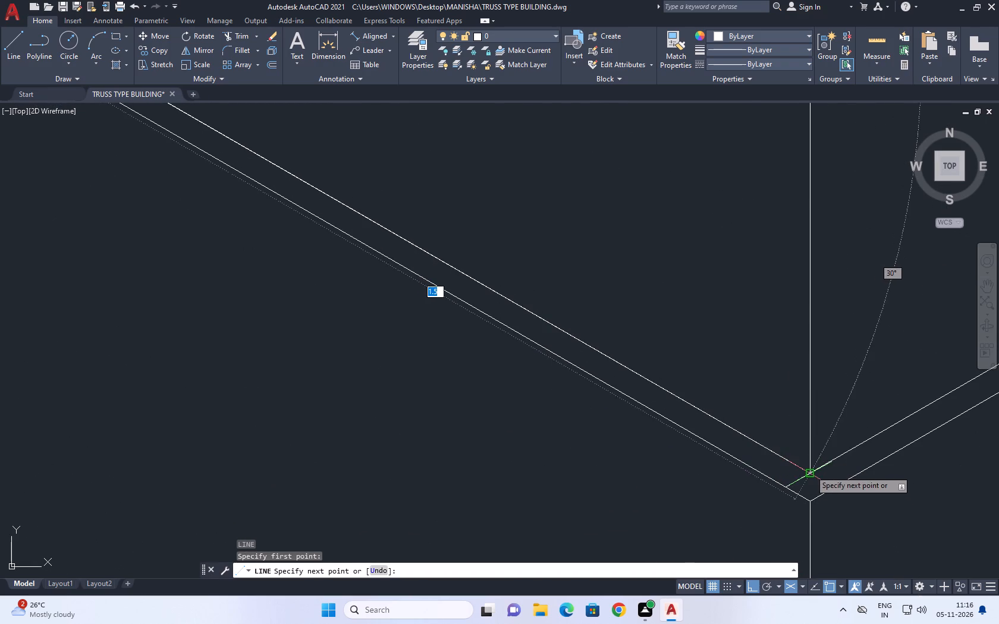
{"action": "left_click", "coordinate": [813, 471]}
{"action": "key", "text": "space"}
Start copying the new sill line inward at 30° from its midpoint and undo the first placed copy, keeping the Copy command active.
{"action": "left_click", "coordinate": [715, 418]}
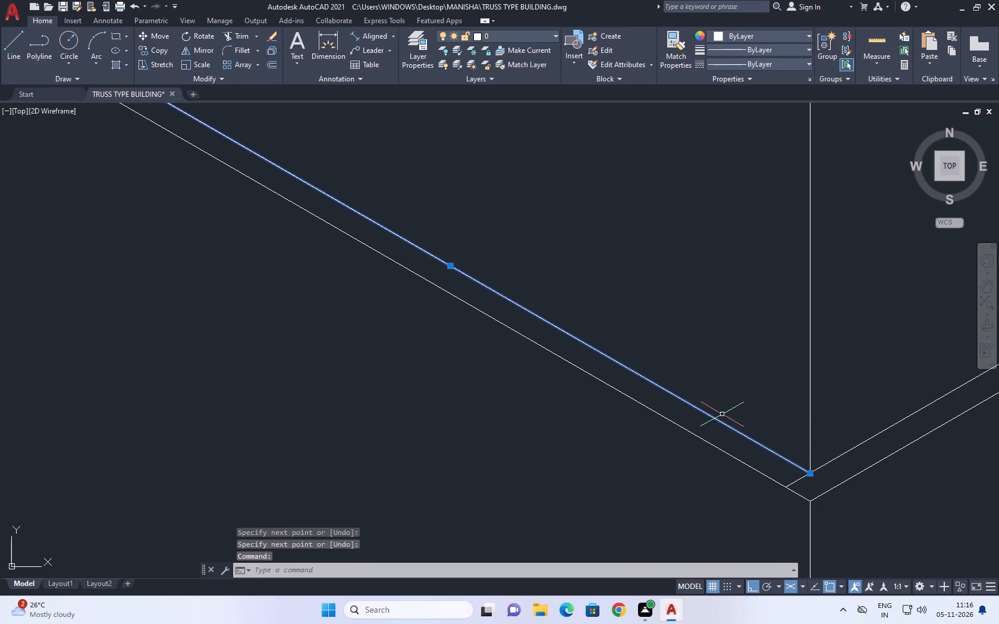
{"action": "middle_click_drag", "start_coordinate": [757, 377], "coordinate": [796, 399]}
{"action": "scroll", "coordinate": [793, 396], "scroll_direction": "down", "scroll_amount": 3}
{"action": "middle_click_drag", "start_coordinate": [827, 349], "coordinate": [832, 374]}
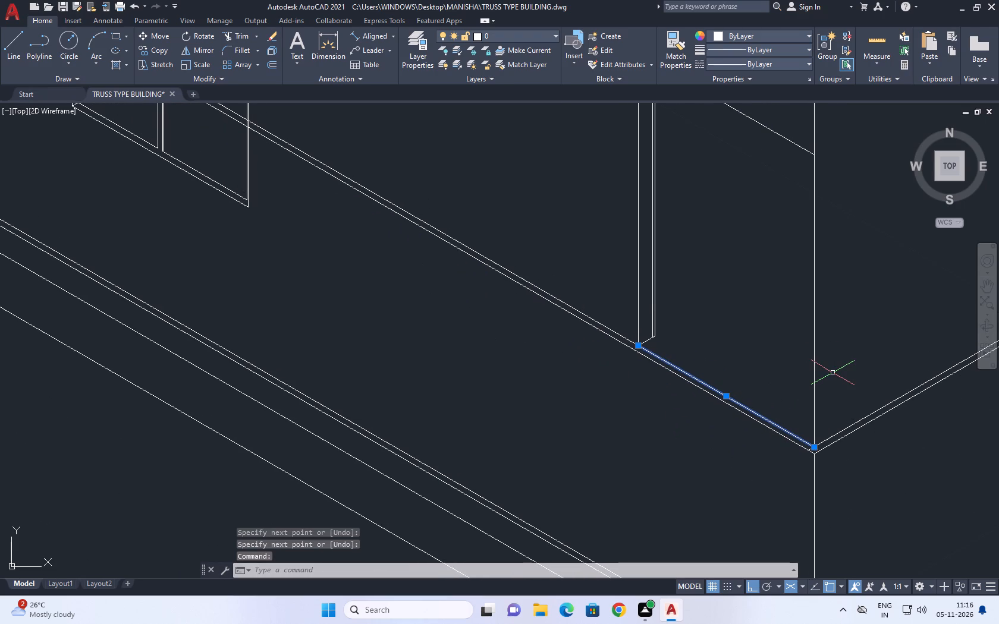
{"action": "key", "text": "c"}
{"action": "key", "text": "o"}
{"action": "key", "text": "space"}
{"action": "left_click", "coordinate": [732, 393]}
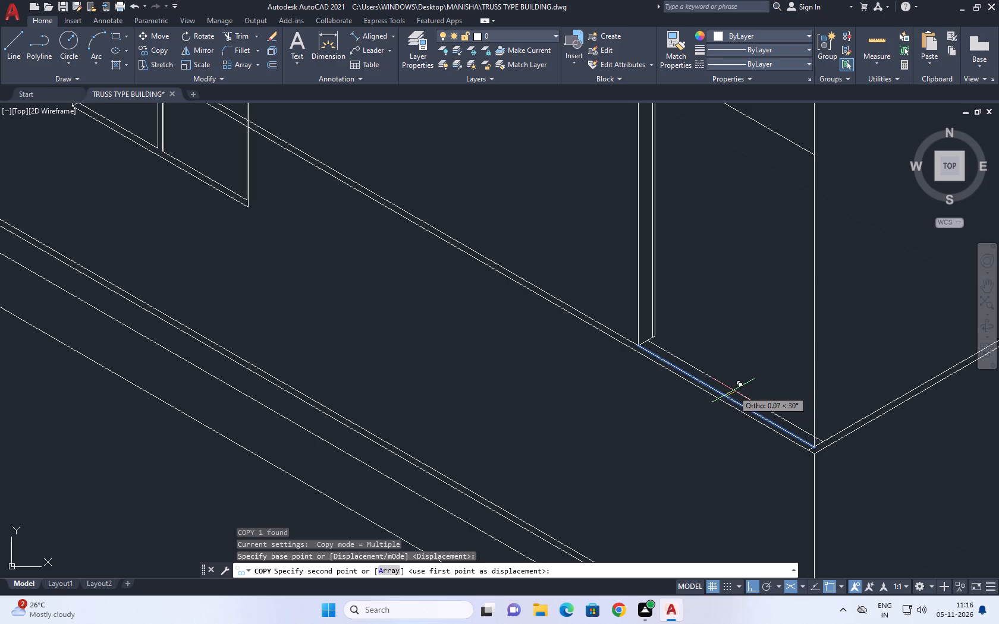
{"action": "left_click", "coordinate": [742, 387]}
{"action": "scroll", "coordinate": [739, 386], "scroll_direction": "up", "scroll_amount": 1}
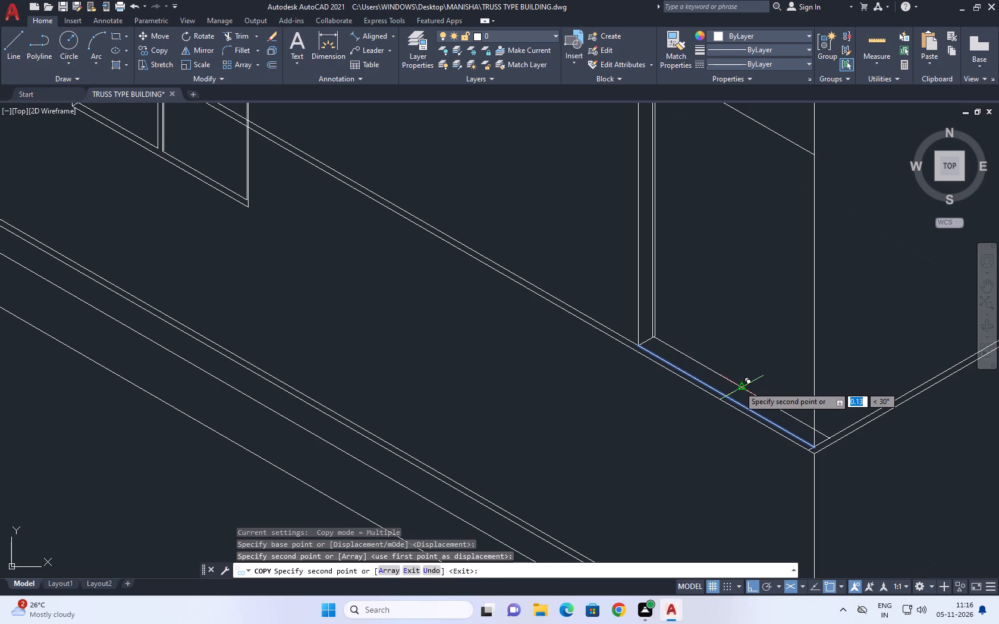
{"action": "scroll", "coordinate": [739, 386], "scroll_direction": "up", "scroll_amount": 1}
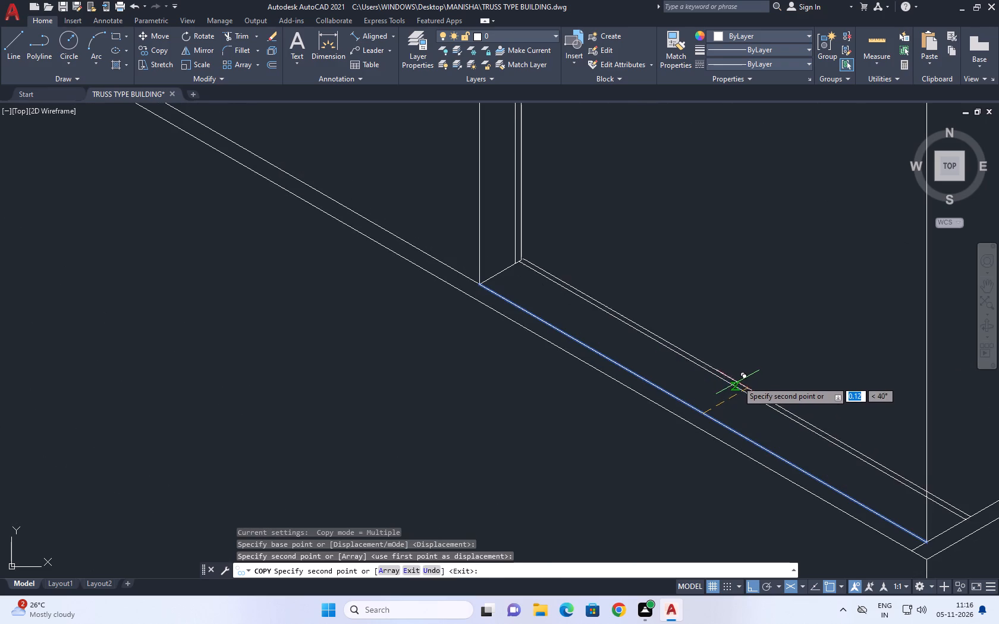
{"action": "key", "text": "ctrl+z"}
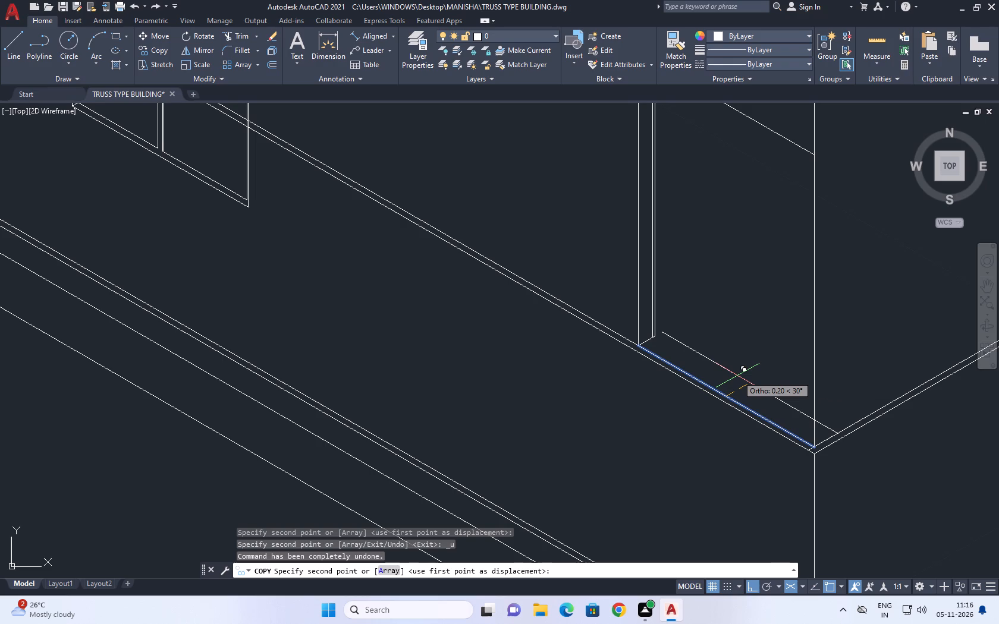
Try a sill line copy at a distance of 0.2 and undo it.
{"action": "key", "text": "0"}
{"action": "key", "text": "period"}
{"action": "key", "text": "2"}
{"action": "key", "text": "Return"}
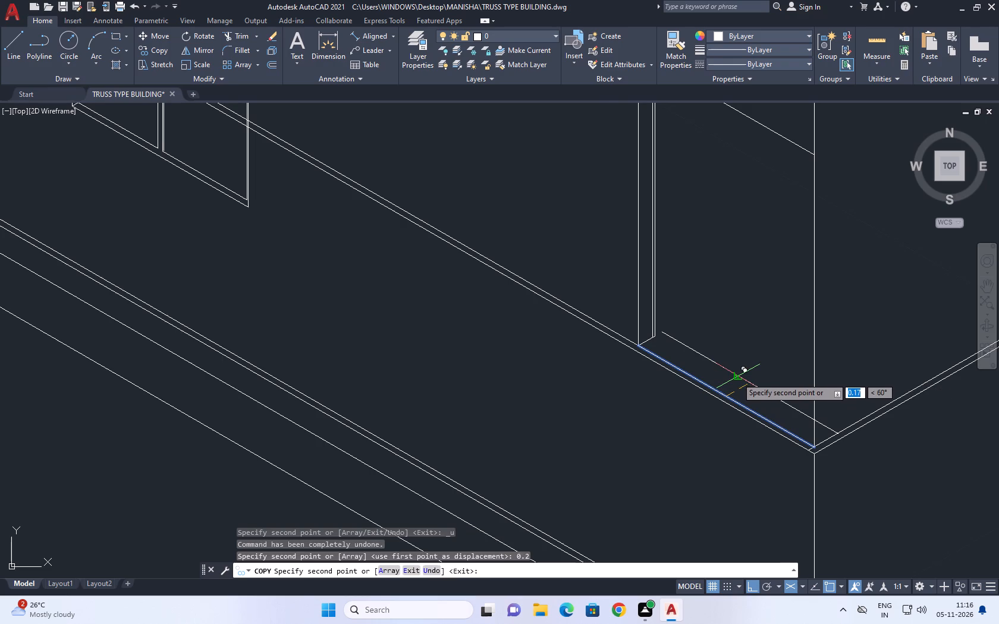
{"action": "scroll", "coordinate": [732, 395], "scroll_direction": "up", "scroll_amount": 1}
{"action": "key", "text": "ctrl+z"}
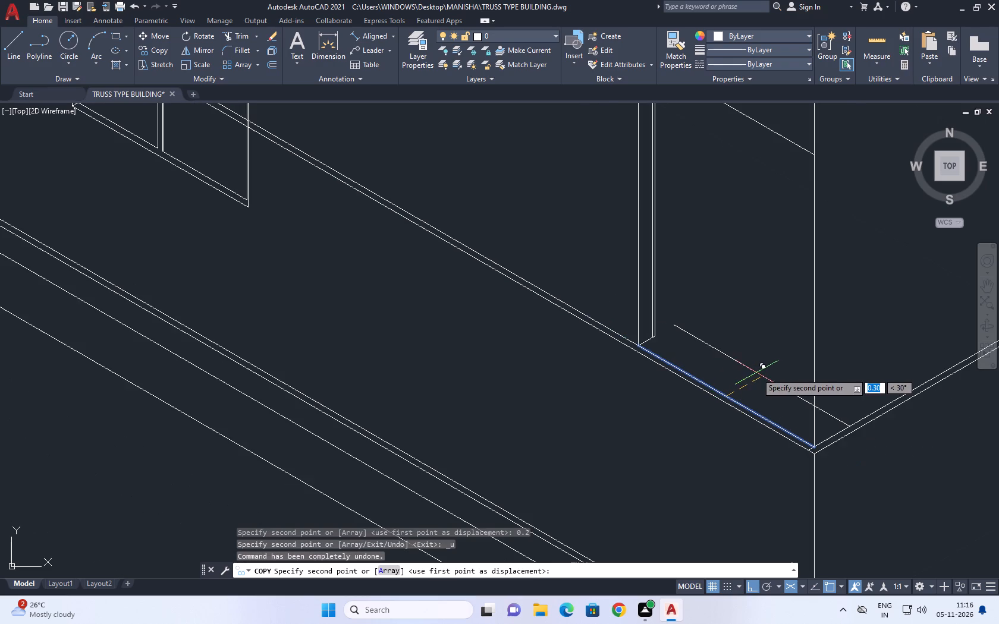
Place two copies of the sill line at 30°, close to the feet of the two inner verticals.
{"action": "scroll", "coordinate": [725, 389], "scroll_direction": "up", "scroll_amount": 3}
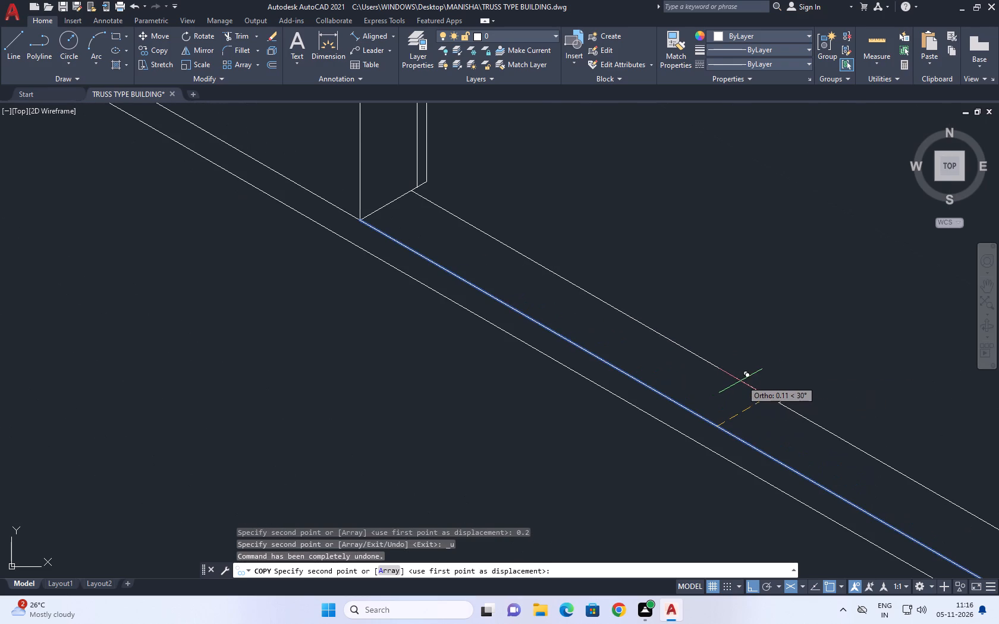
{"action": "left_click", "coordinate": [747, 378]}
{"action": "left_click", "coordinate": [758, 373]}
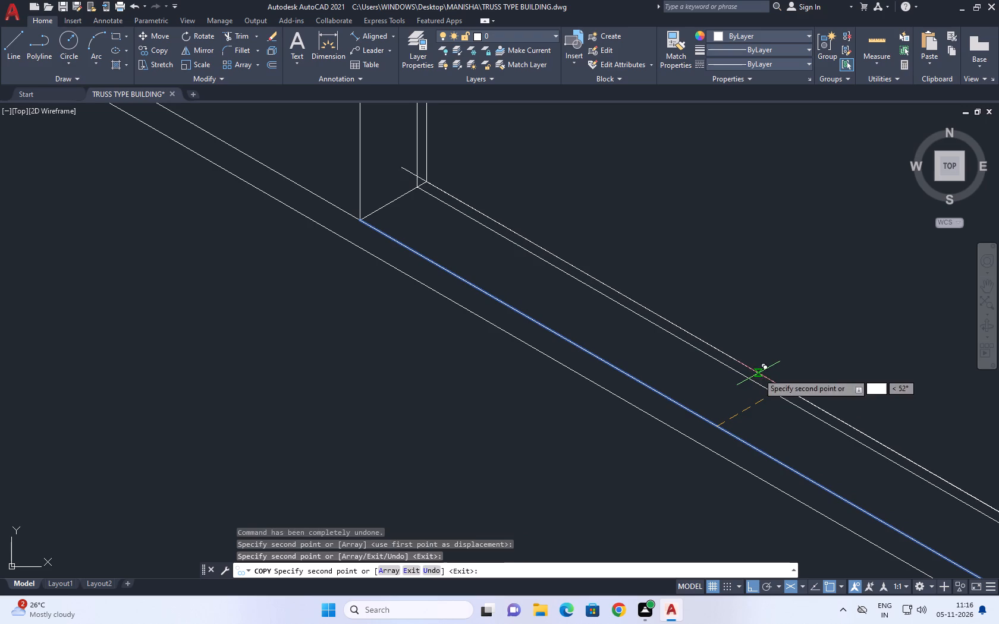
{"action": "key", "text": "Escape"}
Move both sill copies together so the nearer one starts exactly at the foot of the first inner vertical.
{"action": "scroll", "coordinate": [445, 175], "scroll_direction": "up", "scroll_amount": 3}
{"action": "scroll", "coordinate": [345, 210], "scroll_direction": "up", "scroll_amount": 4}
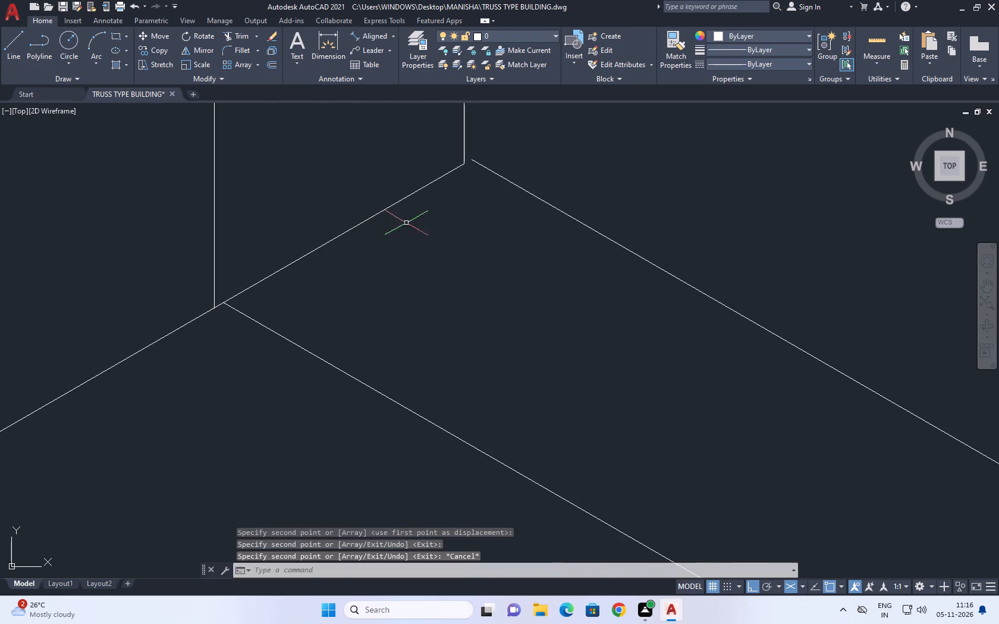
{"action": "left_click_drag", "start_coordinate": [611, 167], "coordinate": [613, 185]}
{"action": "left_click", "coordinate": [558, 312]}
{"action": "left_click_drag", "start_coordinate": [452, 383], "coordinate": [430, 395]}
{"action": "left_click_drag", "start_coordinate": [366, 420], "coordinate": [356, 426]}
{"action": "middle_click_drag", "start_coordinate": [452, 382], "coordinate": [531, 343]}
{"action": "key", "text": "m"}
{"action": "key", "text": "space"}
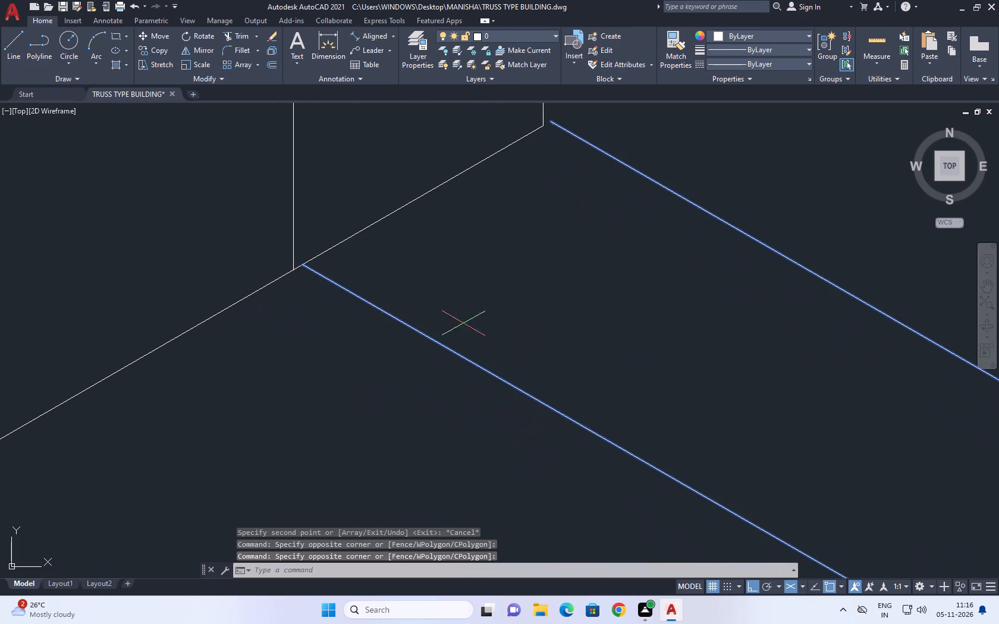
{"action": "left_click", "coordinate": [304, 264]}
{"action": "left_click", "coordinate": [291, 269]}
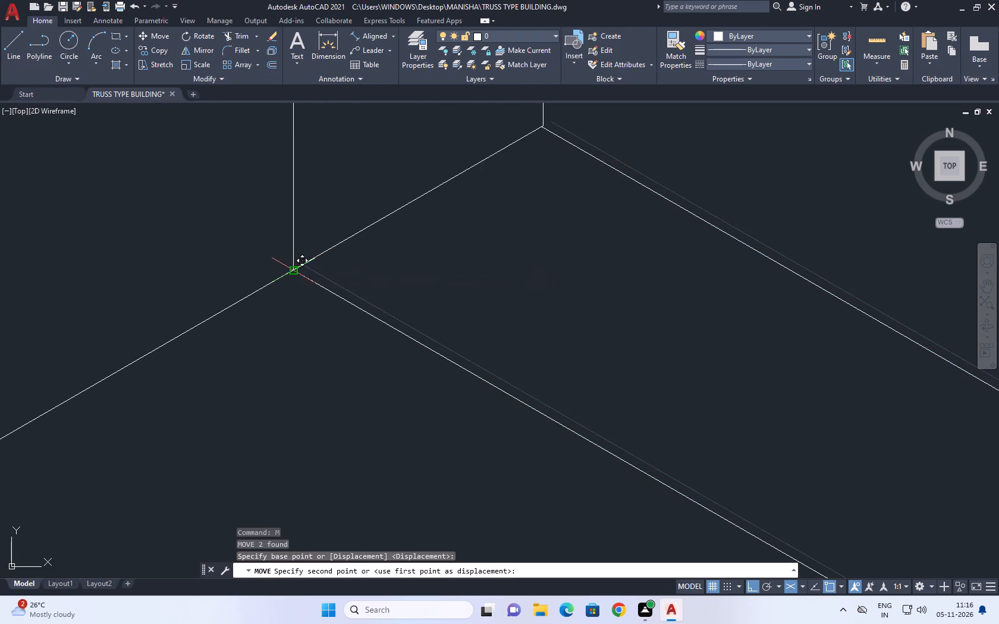
Move the farther sill copy so its end meets the foot of the innermost vertical.
{"action": "middle_click_drag", "start_coordinate": [555, 245], "coordinate": [432, 433]}
{"action": "left_click_drag", "start_coordinate": [496, 335], "coordinate": [471, 357]}
{"action": "left_click", "coordinate": [455, 367]}
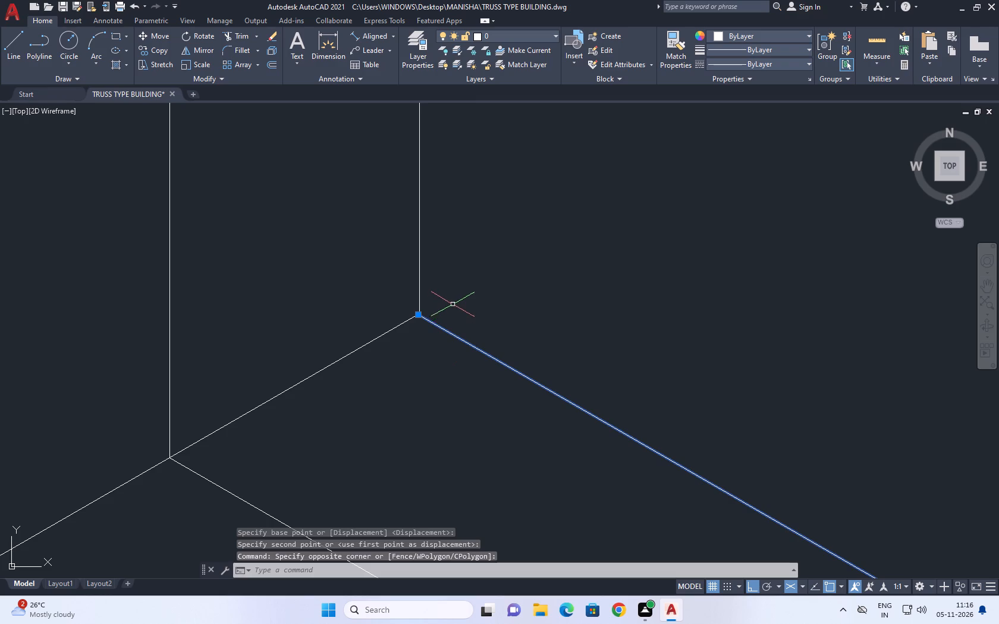
{"action": "key", "text": "m"}
{"action": "key", "text": "space"}
{"action": "scroll", "coordinate": [420, 318], "scroll_direction": "up", "scroll_amount": 7}
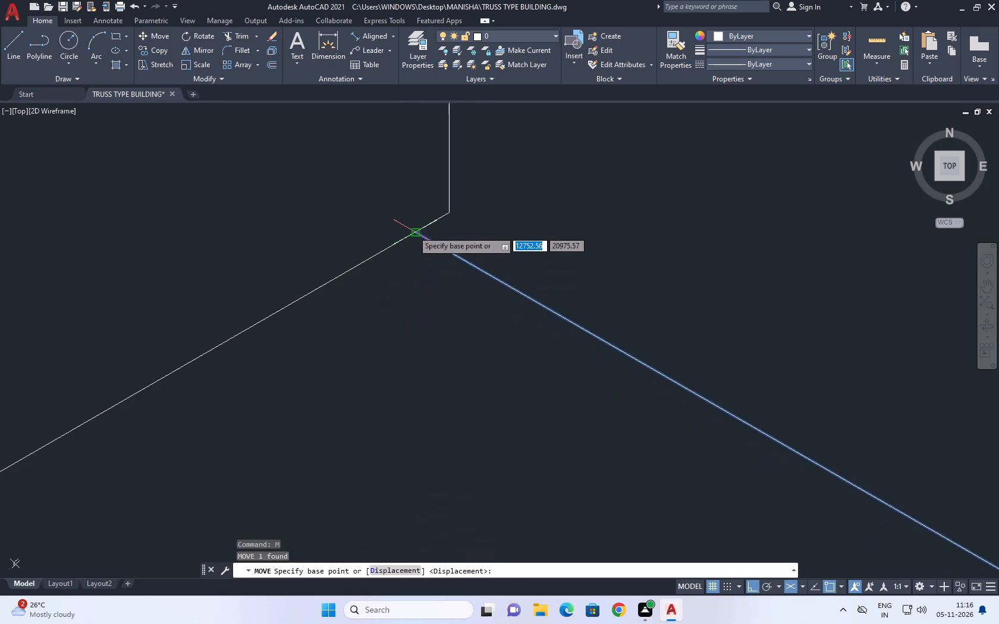
{"action": "left_click", "coordinate": [413, 231]}
{"action": "left_click", "coordinate": [449, 212]}
Trim the ends of the two inner sill lines that project past the block's vertical corner edge.
{"action": "scroll", "coordinate": [513, 285], "scroll_direction": "down", "scroll_amount": 3}
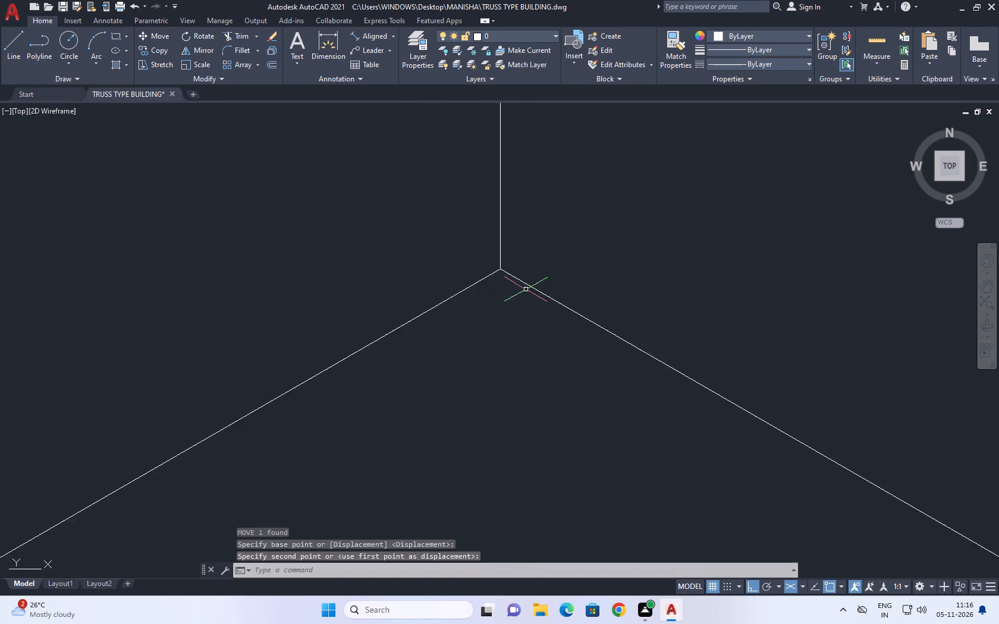
{"action": "scroll", "coordinate": [526, 289], "scroll_direction": "down", "scroll_amount": 13}
{"action": "middle_click", "coordinate": [715, 336]}
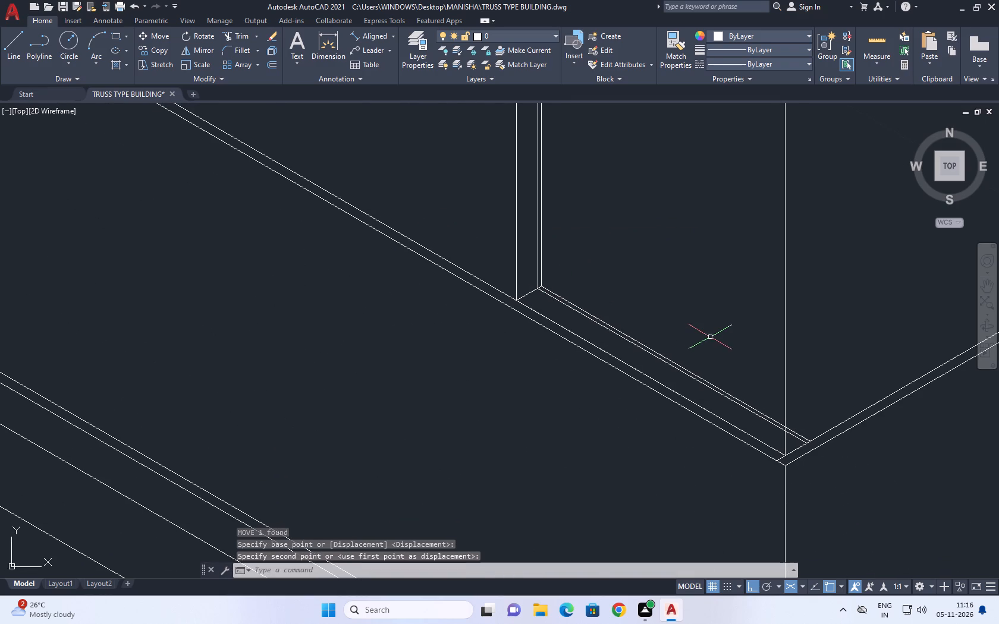
{"action": "type", "text": "TR"}
{"action": "key", "text": "space"}
{"action": "scroll", "coordinate": [806, 430], "scroll_direction": "up", "scroll_amount": 1}
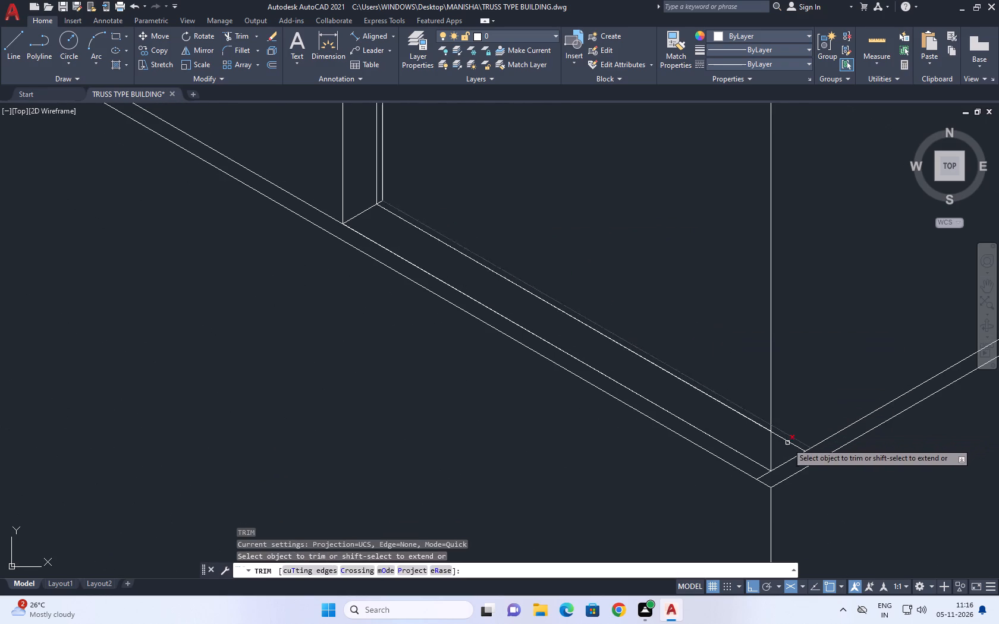
{"action": "left_click", "coordinate": [786, 445]}
{"action": "left_click", "coordinate": [793, 425]}
{"action": "scroll", "coordinate": [793, 424], "scroll_direction": "down", "scroll_amount": 3}
{"action": "key", "text": "Escape"}
{"action": "middle_click_drag", "start_coordinate": [700, 334], "coordinate": [704, 336]}
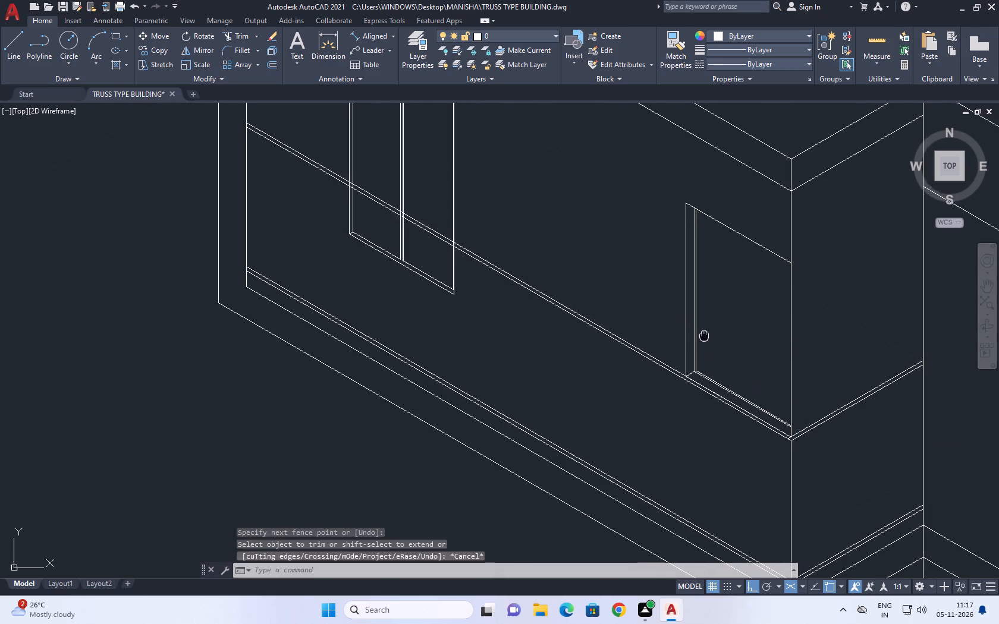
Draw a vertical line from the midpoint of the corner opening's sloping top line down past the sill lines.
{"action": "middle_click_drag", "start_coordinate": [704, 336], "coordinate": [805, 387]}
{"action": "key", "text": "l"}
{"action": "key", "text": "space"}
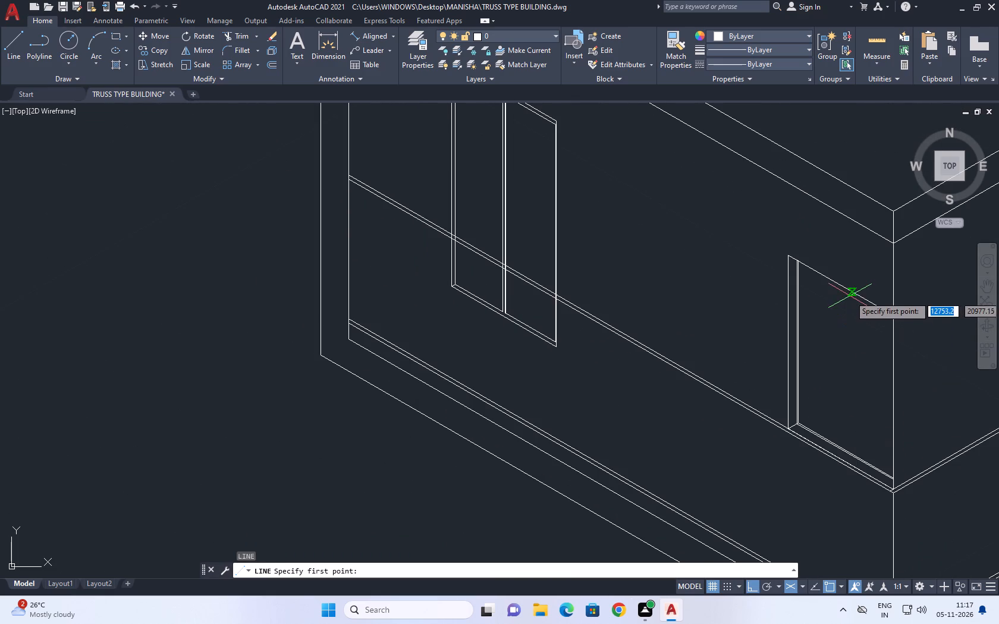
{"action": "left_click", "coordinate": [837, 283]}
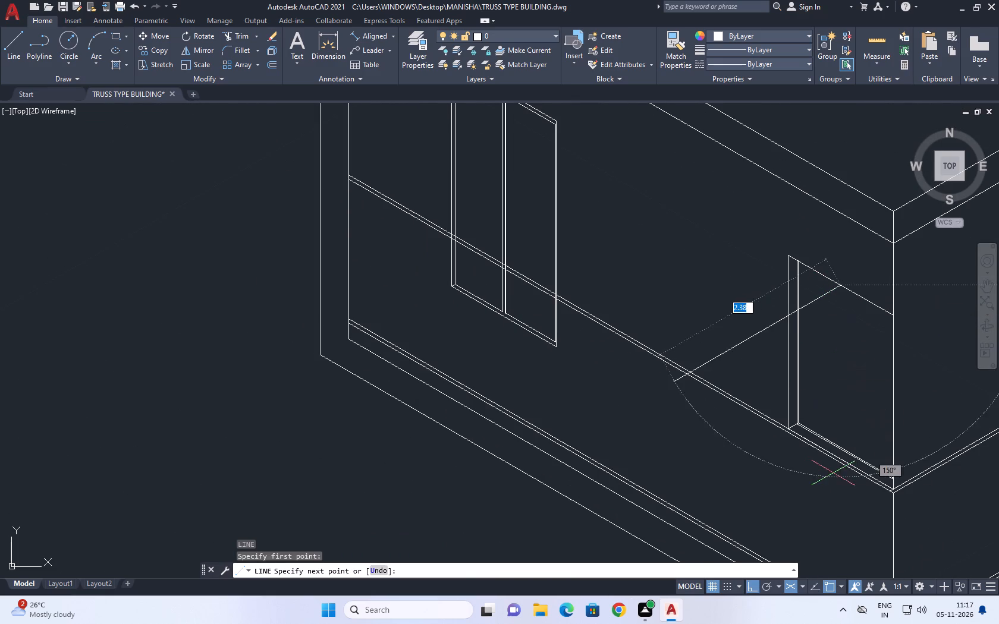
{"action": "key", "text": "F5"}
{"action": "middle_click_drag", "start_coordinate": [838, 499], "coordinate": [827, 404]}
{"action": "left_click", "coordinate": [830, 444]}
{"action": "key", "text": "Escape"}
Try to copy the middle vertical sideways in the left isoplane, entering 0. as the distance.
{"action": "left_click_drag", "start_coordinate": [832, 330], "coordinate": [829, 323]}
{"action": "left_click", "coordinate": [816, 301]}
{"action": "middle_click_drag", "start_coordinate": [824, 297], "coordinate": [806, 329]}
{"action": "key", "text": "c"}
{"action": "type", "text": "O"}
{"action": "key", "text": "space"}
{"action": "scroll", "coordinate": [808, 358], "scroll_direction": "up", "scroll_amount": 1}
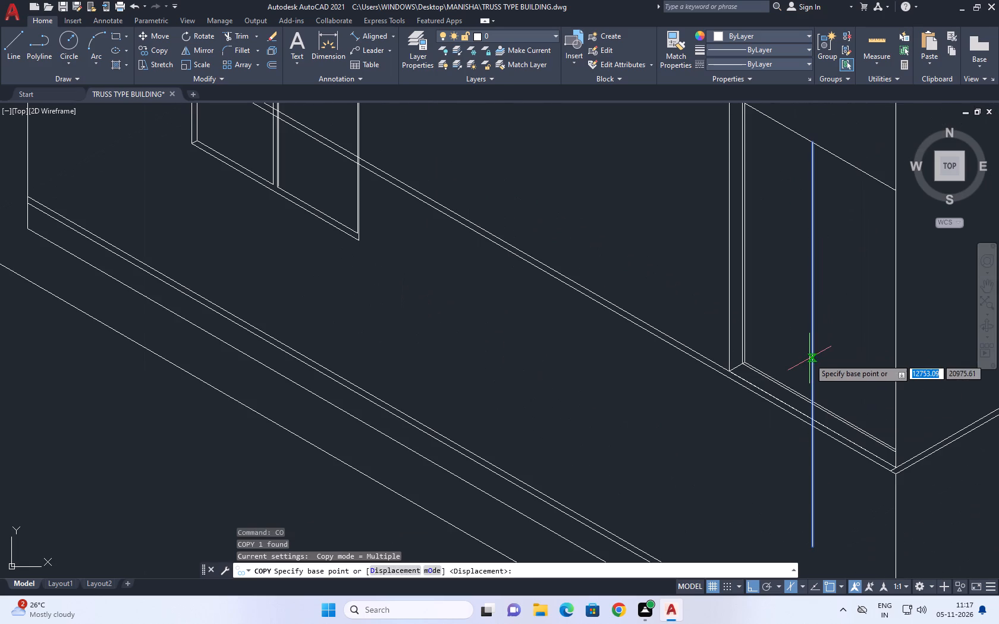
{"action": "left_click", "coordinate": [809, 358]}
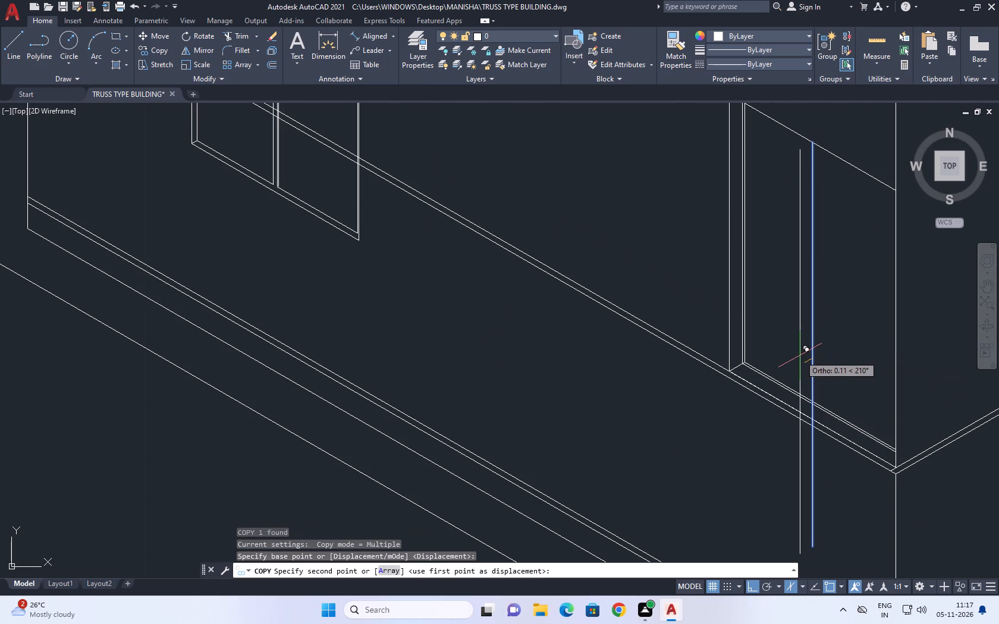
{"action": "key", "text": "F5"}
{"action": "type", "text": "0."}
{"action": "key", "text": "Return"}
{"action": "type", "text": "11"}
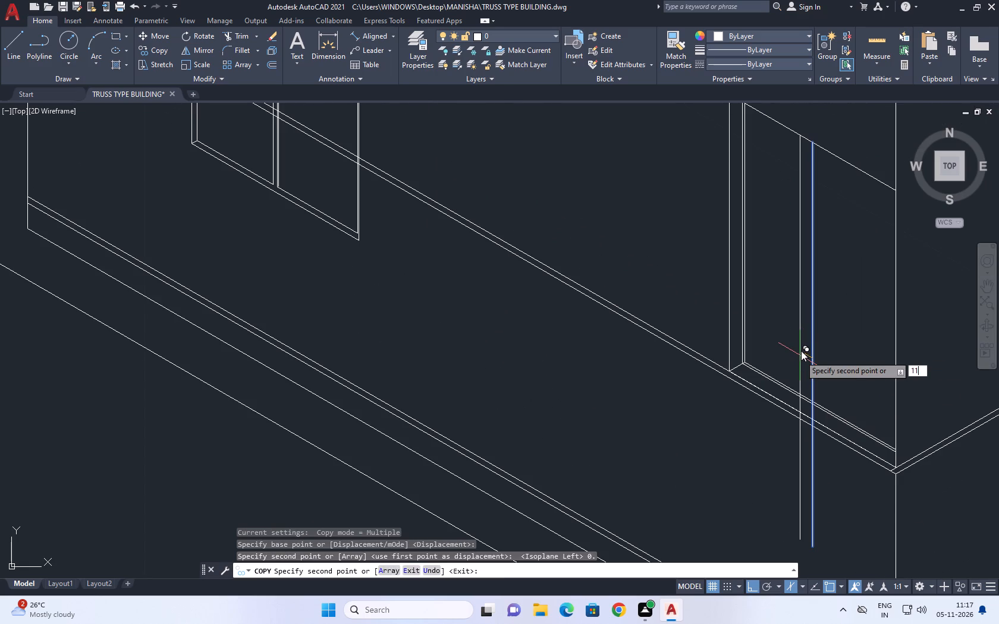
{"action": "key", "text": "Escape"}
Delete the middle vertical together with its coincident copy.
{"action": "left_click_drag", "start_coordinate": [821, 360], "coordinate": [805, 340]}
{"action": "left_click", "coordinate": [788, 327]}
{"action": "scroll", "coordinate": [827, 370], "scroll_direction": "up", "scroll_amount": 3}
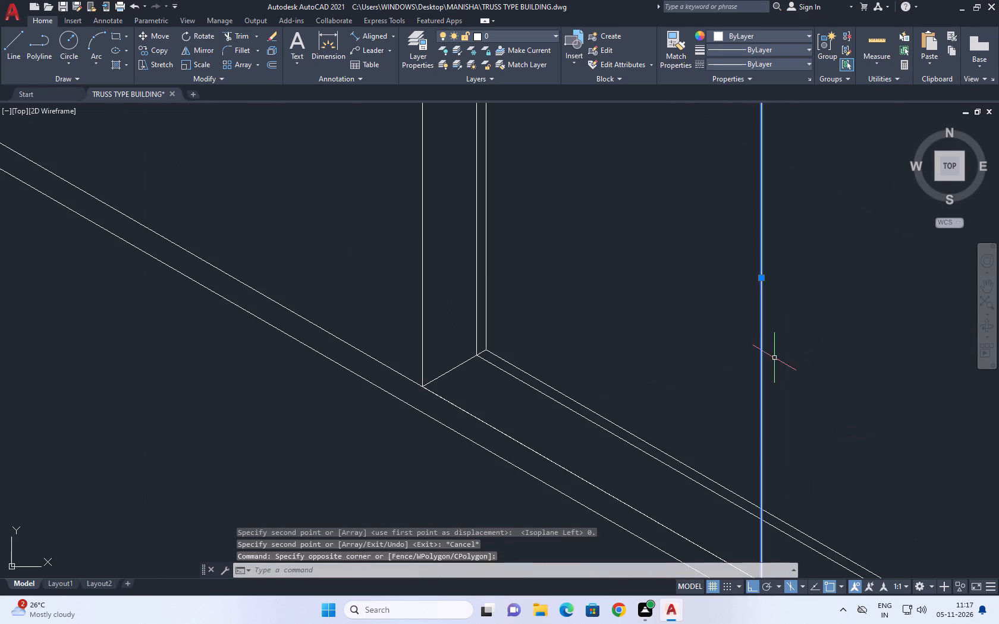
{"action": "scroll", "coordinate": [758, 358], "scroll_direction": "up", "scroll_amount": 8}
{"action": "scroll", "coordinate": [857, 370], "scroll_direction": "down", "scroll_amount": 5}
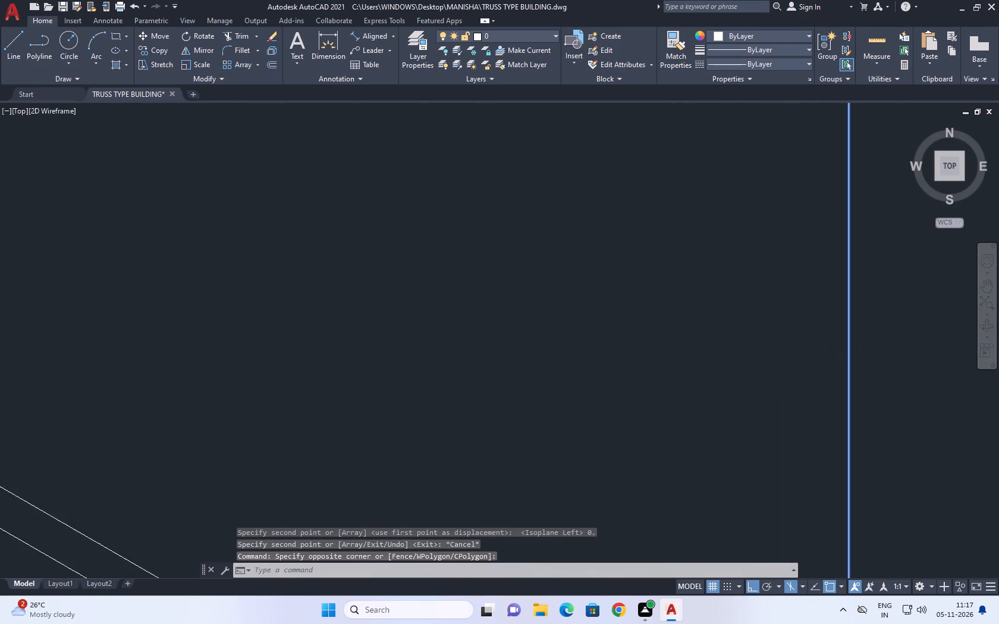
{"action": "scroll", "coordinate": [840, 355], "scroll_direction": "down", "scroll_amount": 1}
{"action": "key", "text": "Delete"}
Draw a vertical from the midpoint of the corner opening's sloping top line down past the sill lines, using the left isoplane.
{"action": "scroll", "coordinate": [824, 364], "scroll_direction": "down", "scroll_amount": 7}
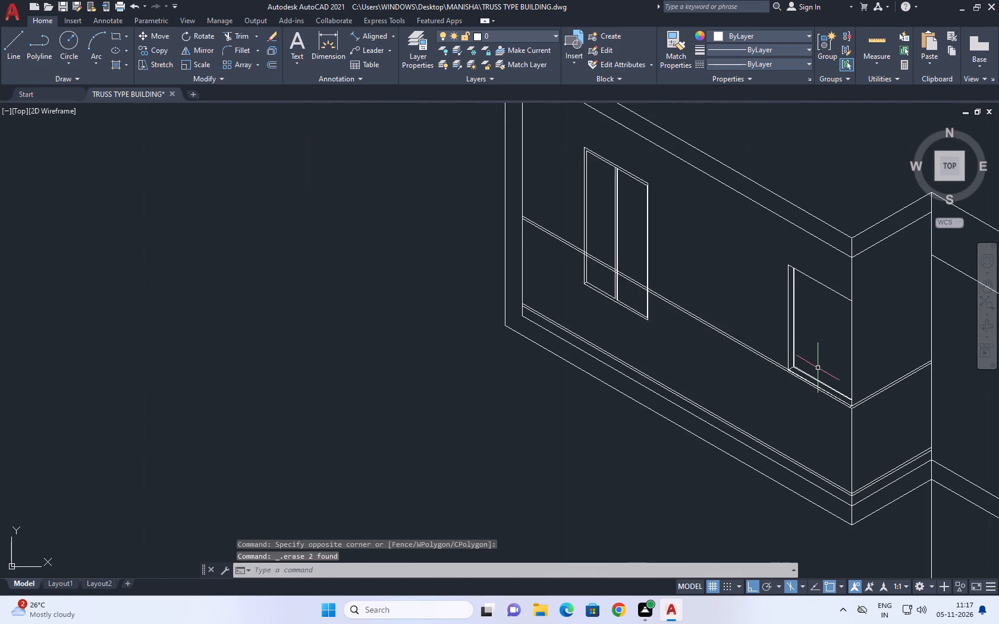
{"action": "key", "text": "l"}
{"action": "key", "text": "space"}
{"action": "left_click", "coordinate": [823, 283]}
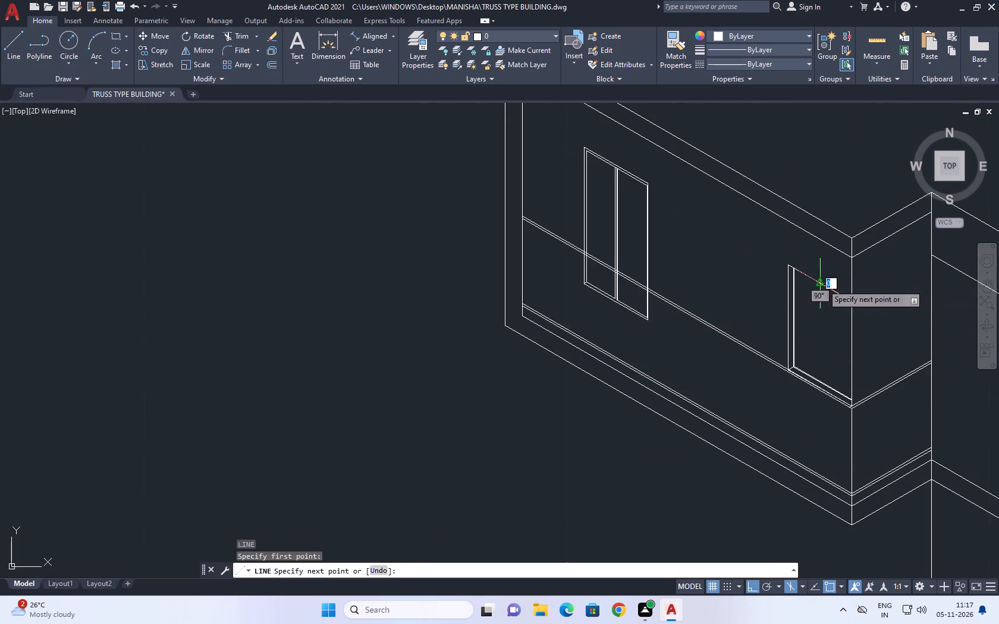
{"action": "scroll", "coordinate": [812, 424], "scroll_direction": "up", "scroll_amount": 2}
{"action": "left_click", "coordinate": [812, 424]}
{"action": "key", "text": "Escape"}
Copy the corner opening's middle vertical sideways twice in the left isoplane, entering a distance of 0.01 each time.
{"action": "middle_click_drag", "start_coordinate": [817, 339], "coordinate": [812, 411]}
{"action": "scroll", "coordinate": [803, 415], "scroll_direction": "down", "scroll_amount": 1}
{"action": "left_click_drag", "start_coordinate": [832, 338], "coordinate": [822, 332]}
{"action": "left_click", "coordinate": [791, 307]}
{"action": "middle_click_drag", "start_coordinate": [803, 315], "coordinate": [701, 342]}
{"action": "scroll", "coordinate": [803, 315], "scroll_direction": "up", "scroll_amount": 1}
{"action": "key", "text": "c"}
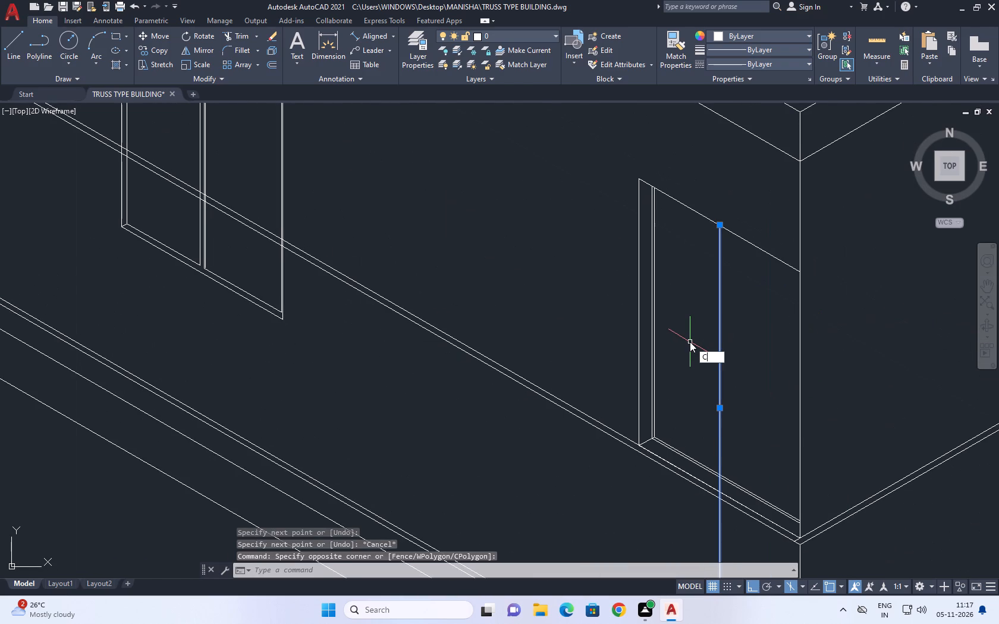
{"action": "key", "text": "o"}
{"action": "key", "text": "space"}
{"action": "scroll", "coordinate": [720, 379], "scroll_direction": "up", "scroll_amount": 2}
{"action": "left_click", "coordinate": [716, 379]}
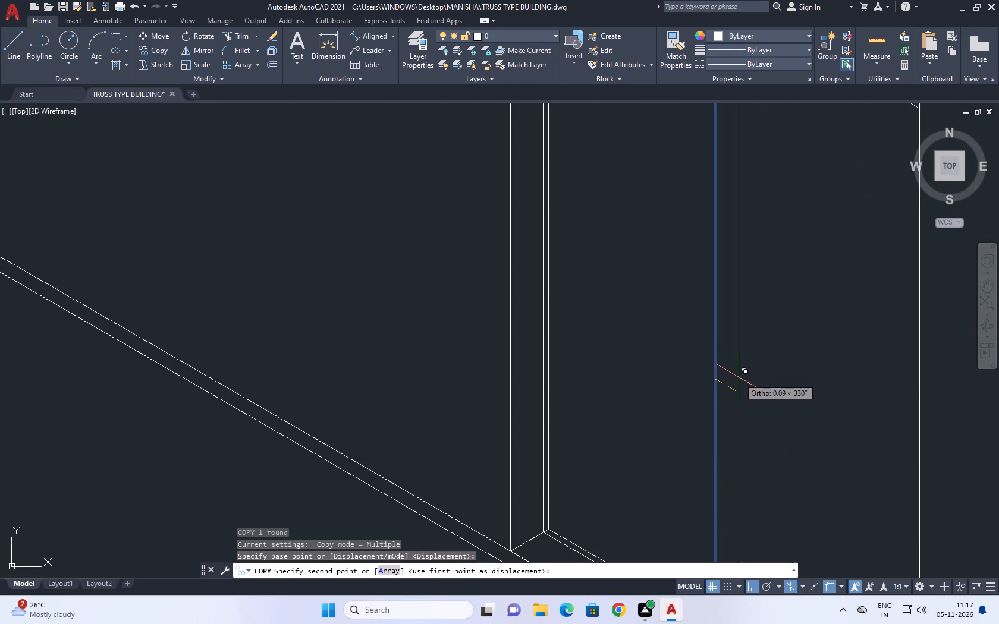
{"action": "type", "text": "0.01"}
{"action": "key", "text": "Return"}
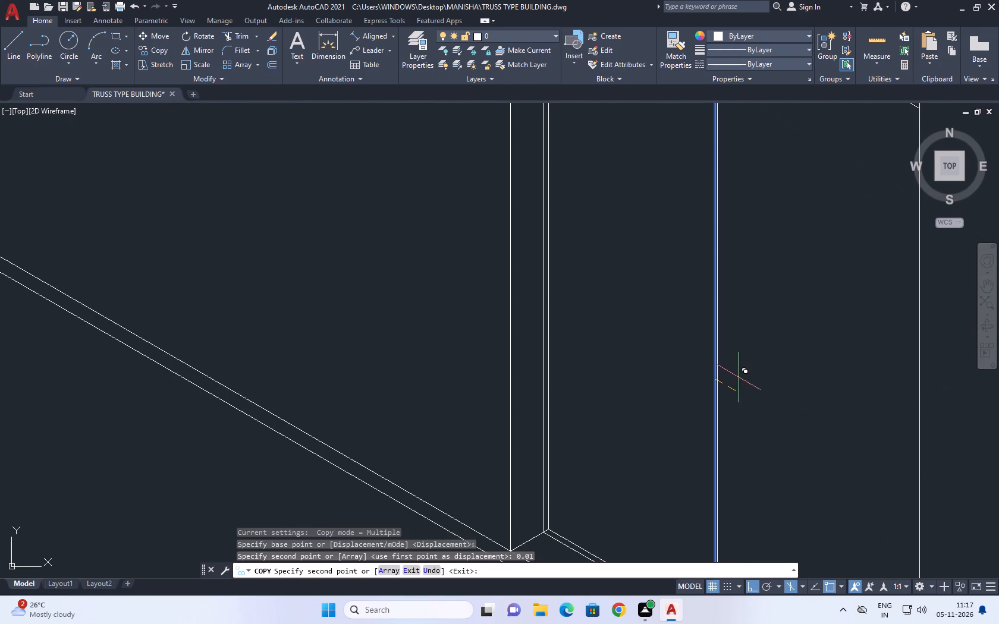
{"action": "type", "text": "0.01"}
{"action": "key", "text": "Return"}
{"action": "key", "text": "Escape"}
Delete the central one of the three closely spaced mullion verticals.
{"action": "scroll", "coordinate": [712, 377], "scroll_direction": "up", "scroll_amount": 2}
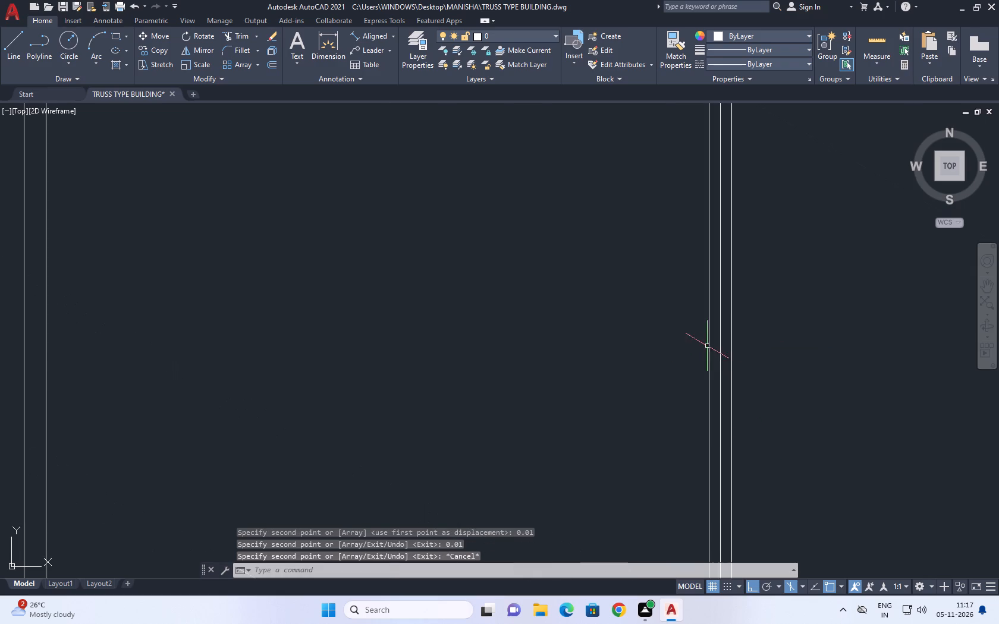
{"action": "scroll", "coordinate": [707, 345], "scroll_direction": "up", "scroll_amount": 3}
{"action": "left_click", "coordinate": [768, 405]}
{"action": "key", "text": "Escape"}
{"action": "left_click", "coordinate": [746, 395]}
{"action": "left_click", "coordinate": [733, 369]}
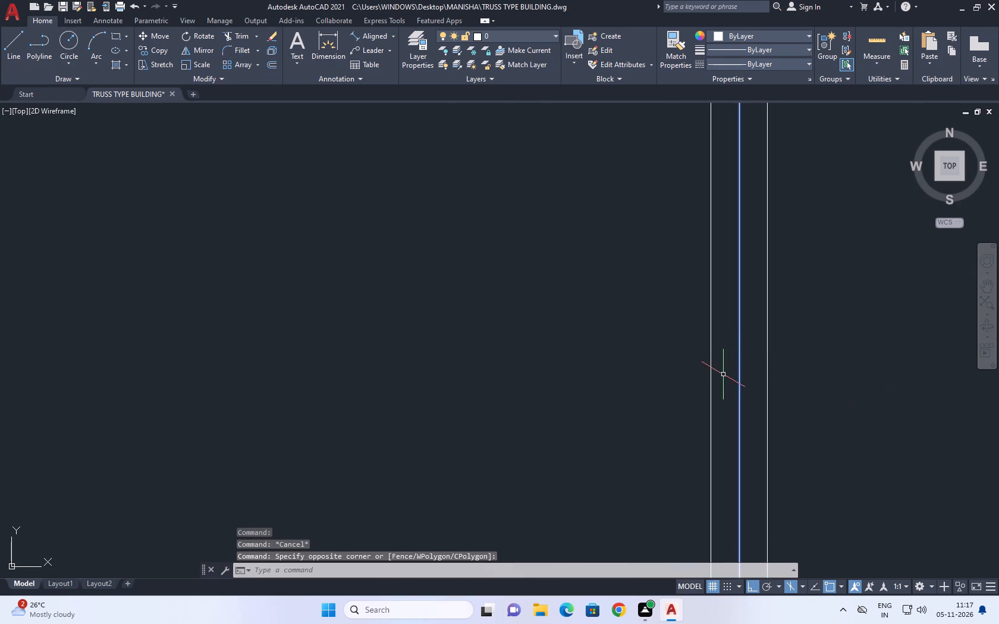
{"action": "key", "text": "Delete"}
Trim the two mullion verticals of the corner opening below and between its sill lines.
{"action": "scroll", "coordinate": [725, 379], "scroll_direction": "down", "scroll_amount": 8}
{"action": "middle_click_drag", "start_coordinate": [747, 427], "coordinate": [724, 322]}
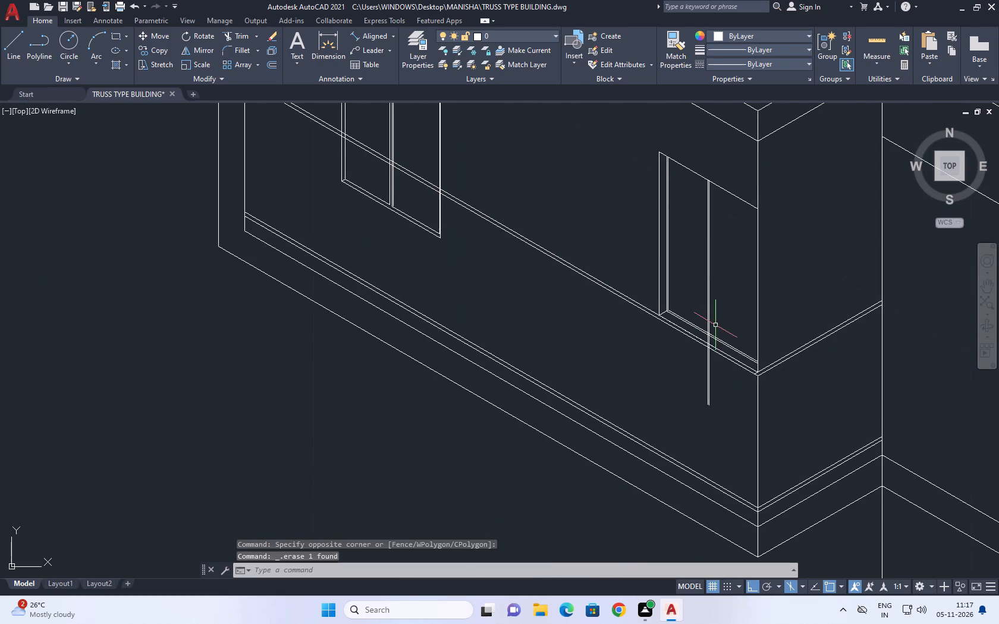
{"action": "type", "text": "TR"}
{"action": "key", "text": "space"}
{"action": "scroll", "coordinate": [699, 375], "scroll_direction": "up", "scroll_amount": 3}
{"action": "left_click_drag", "start_coordinate": [768, 417], "coordinate": [734, 404]}
{"action": "left_click", "coordinate": [671, 354]}
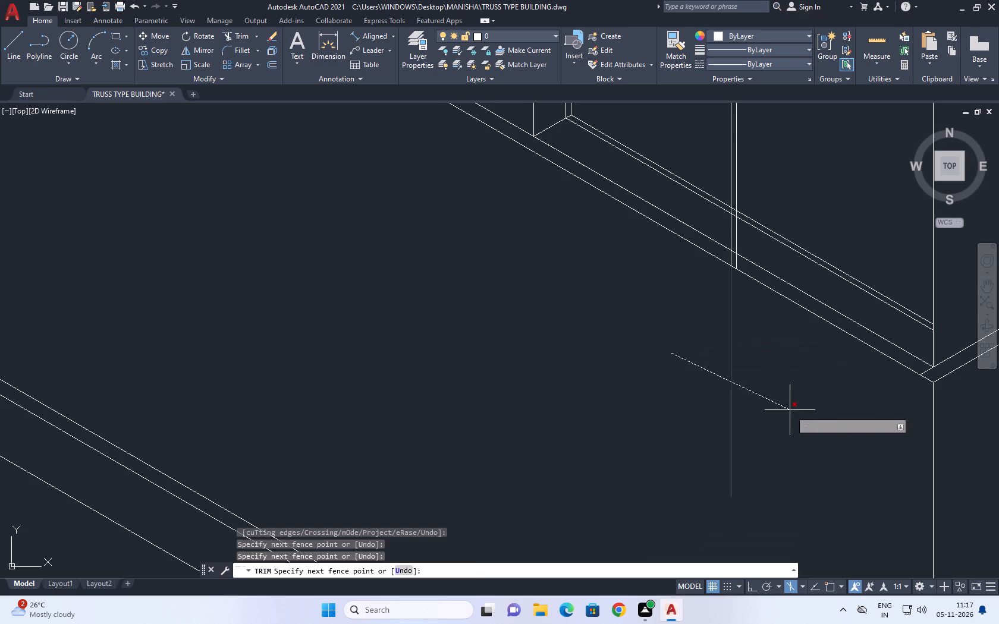
{"action": "left_click", "coordinate": [790, 410]}
{"action": "middle_click_drag", "start_coordinate": [705, 307], "coordinate": [733, 471]}
{"action": "scroll", "coordinate": [753, 373], "scroll_direction": "up", "scroll_amount": 5}
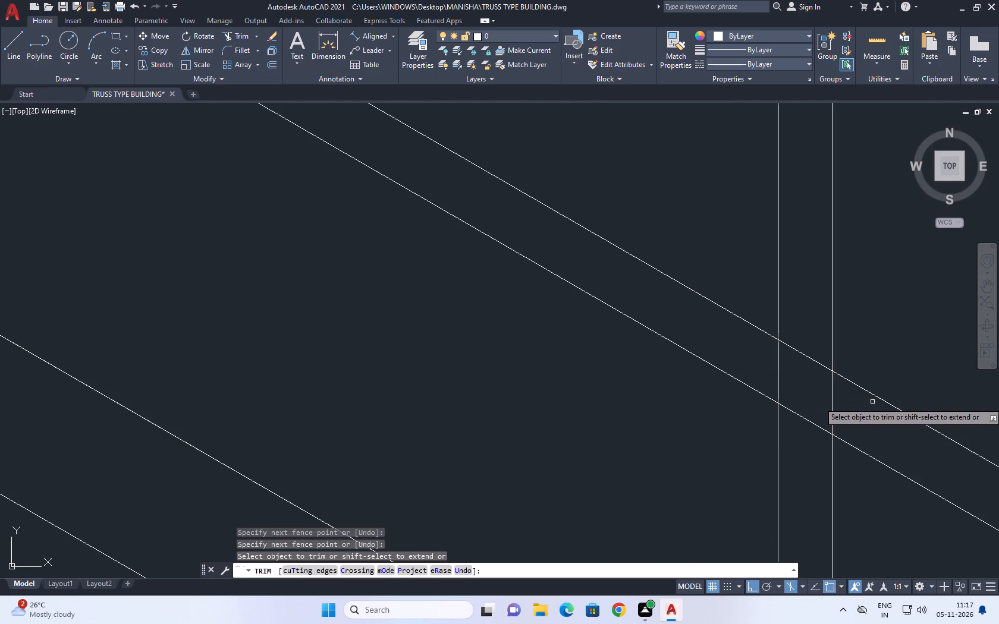
{"action": "left_click", "coordinate": [874, 403]}
{"action": "left_click", "coordinate": [762, 353]}
{"action": "scroll", "coordinate": [749, 354], "scroll_direction": "down", "scroll_amount": 5}
{"action": "key", "text": "Escape"}
Erase the two leftover mullion pieces below the opening's inner sill line.
{"action": "scroll", "coordinate": [751, 389], "scroll_direction": "up", "scroll_amount": 4}
{"action": "left_click_drag", "start_coordinate": [819, 373], "coordinate": [802, 365]}
{"action": "left_click_drag", "start_coordinate": [671, 305], "coordinate": [662, 299]}
{"action": "key", "text": "Delete"}
{"action": "scroll", "coordinate": [645, 339], "scroll_direction": "down", "scroll_amount": 5}
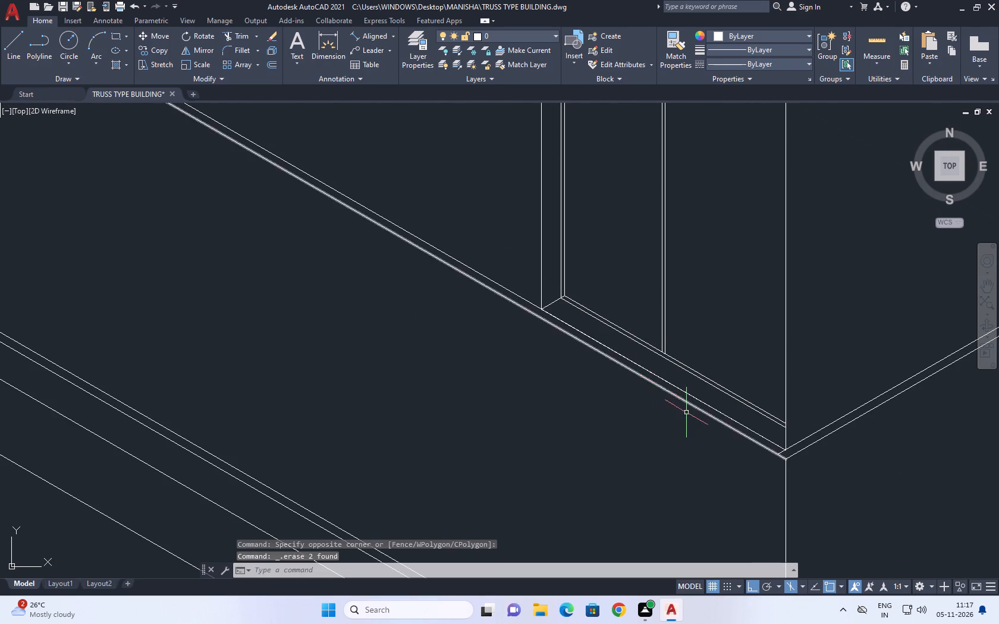
{"action": "middle_click_drag", "start_coordinate": [710, 466], "coordinate": [717, 543]}
{"action": "scroll", "coordinate": [717, 543], "scroll_direction": "down", "scroll_amount": 1}
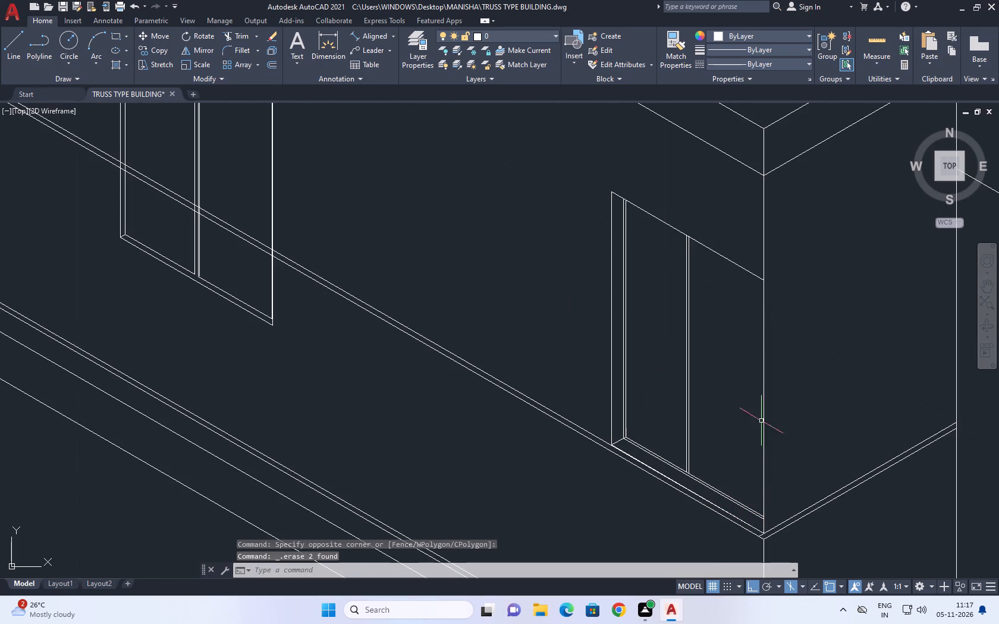
Draw a sloping guide line in the left isoplane from the left window's outer top corner to past the block's corner edge.
{"action": "middle_click_drag", "start_coordinate": [740, 314], "coordinate": [791, 382]}
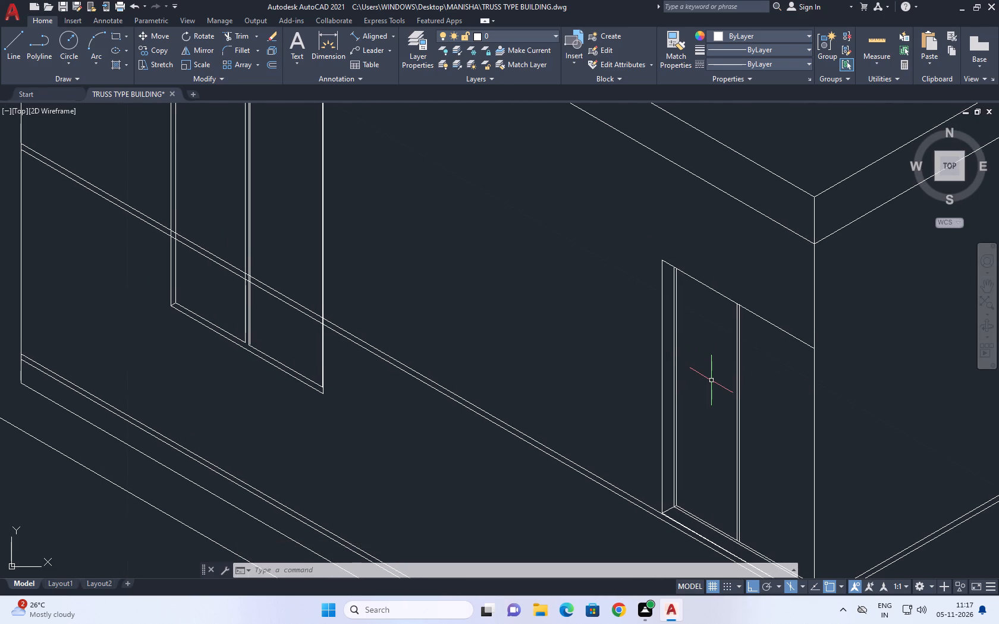
{"action": "scroll", "coordinate": [728, 383], "scroll_direction": "down", "scroll_amount": 2}
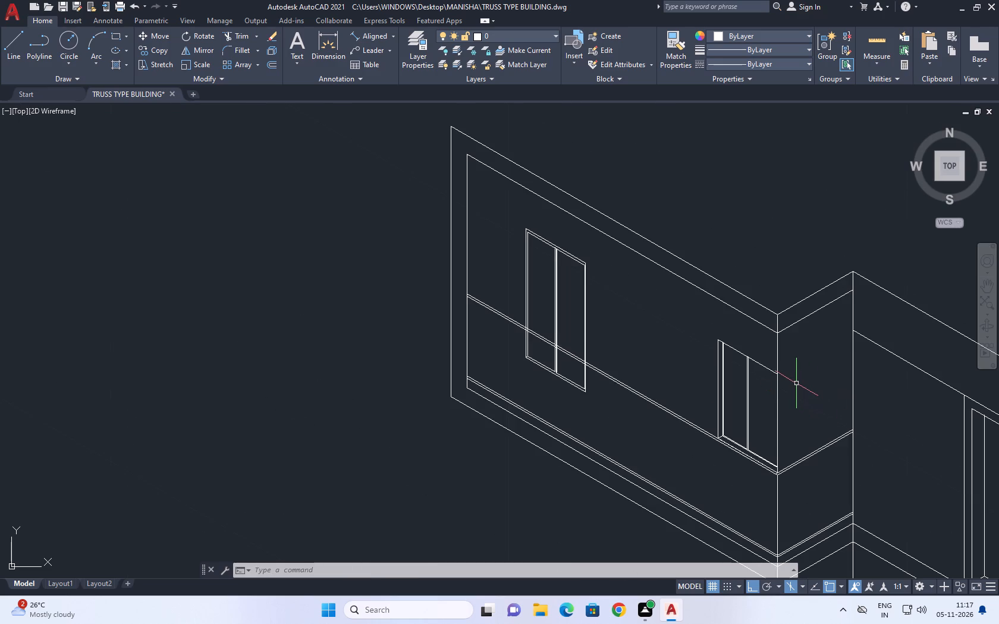
{"action": "middle_click_drag", "start_coordinate": [706, 472], "coordinate": [721, 400]}
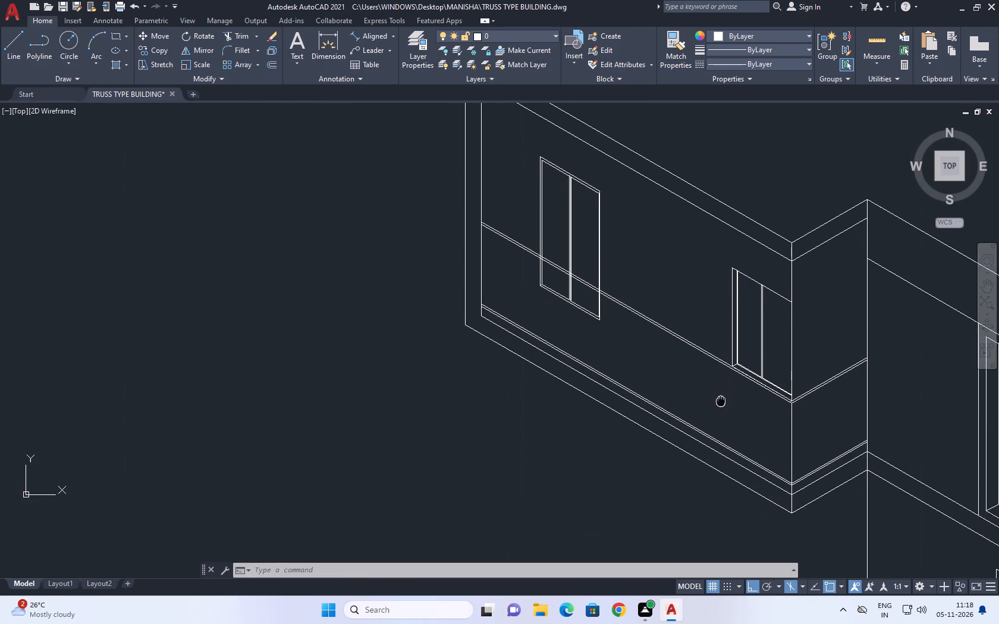
{"action": "middle_click_drag", "start_coordinate": [721, 400], "coordinate": [724, 387]}
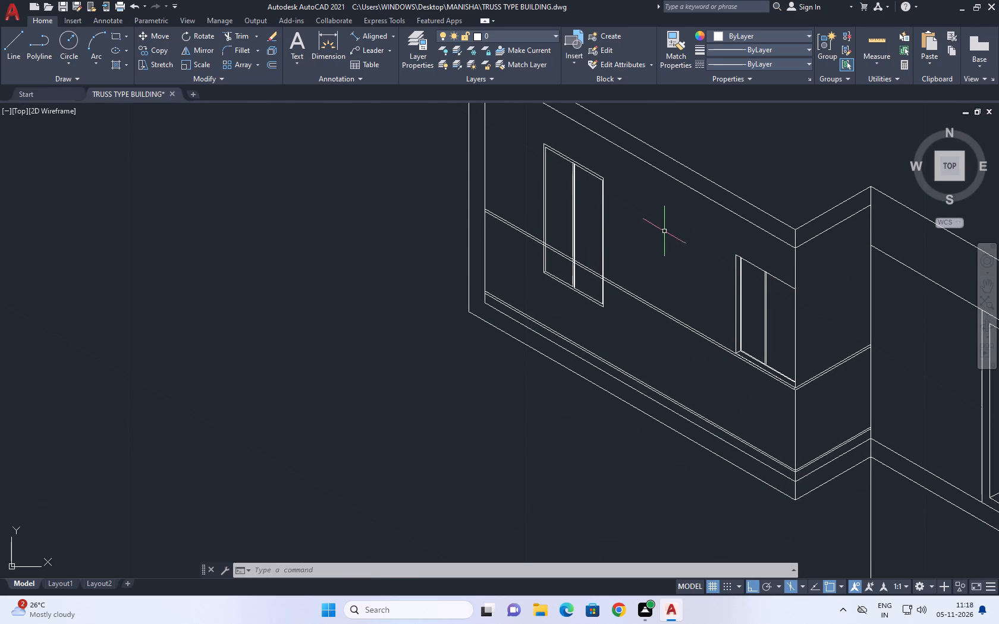
{"action": "middle_click_drag", "start_coordinate": [680, 237], "coordinate": [689, 259]}
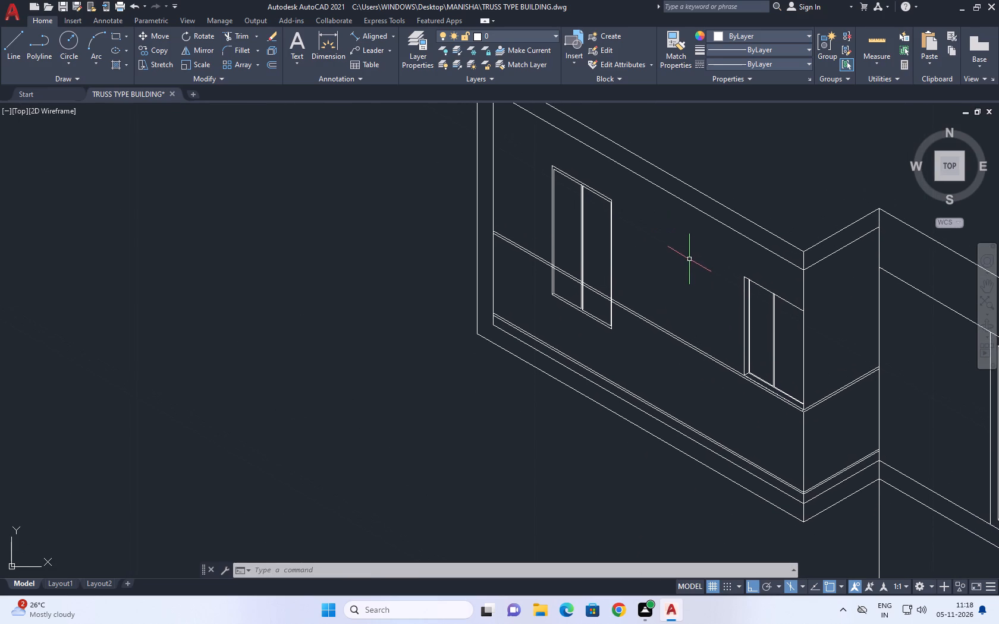
{"action": "key", "text": "l"}
{"action": "key", "text": "space"}
{"action": "scroll", "coordinate": [620, 205], "scroll_direction": "up", "scroll_amount": 3}
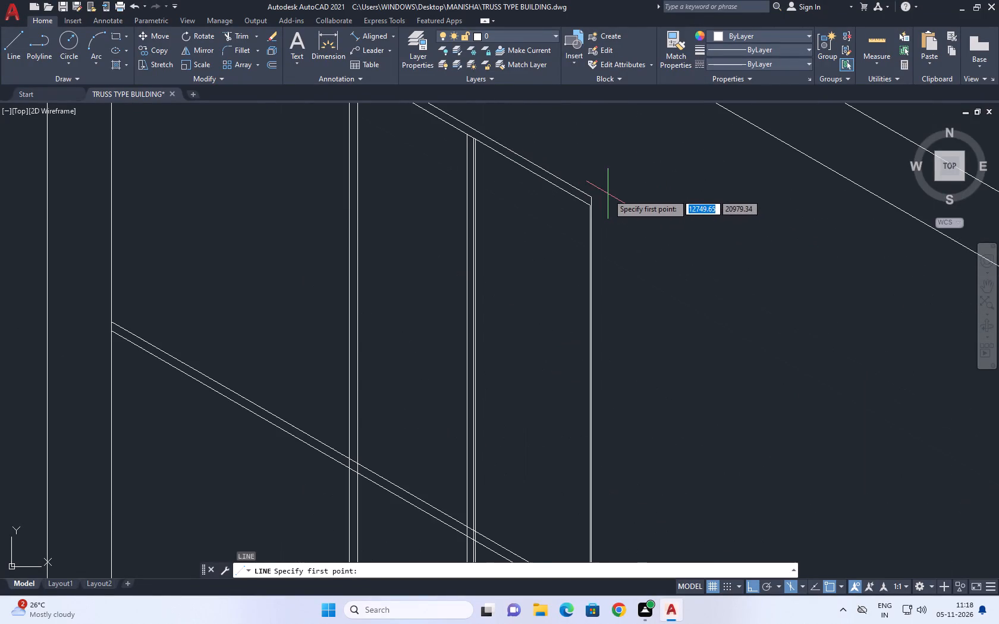
{"action": "left_click", "coordinate": [590, 198]}
{"action": "scroll", "coordinate": [742, 262], "scroll_direction": "down", "scroll_amount": 3}
{"action": "middle_click_drag", "start_coordinate": [901, 357], "coordinate": [725, 301]}
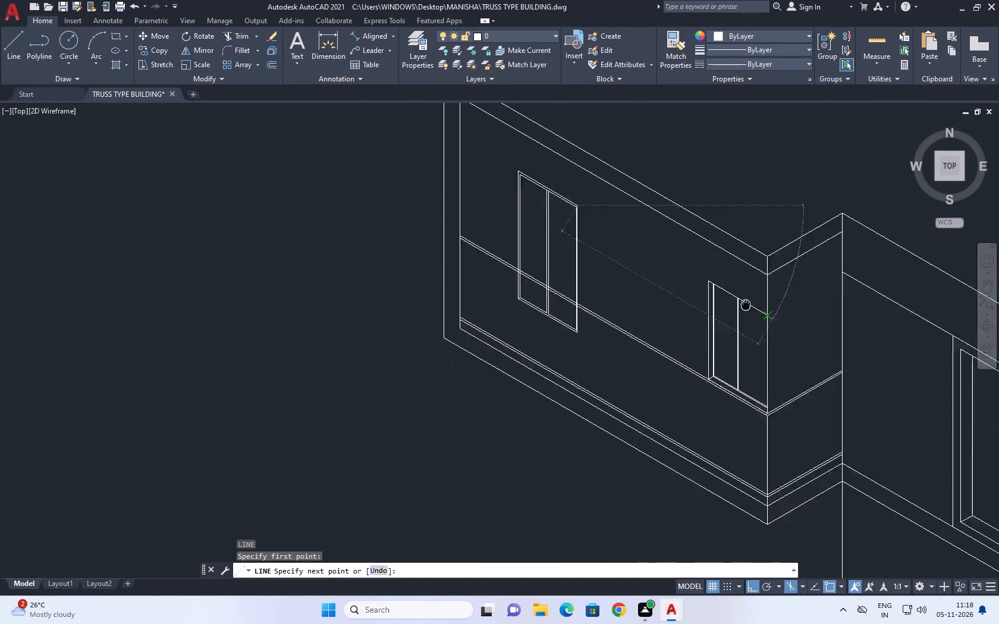
{"action": "middle_click_drag", "start_coordinate": [725, 301], "coordinate": [705, 295]}
{"action": "scroll", "coordinate": [703, 297], "scroll_direction": "up", "scroll_amount": 1}
{"action": "left_click", "coordinate": [746, 323]}
{"action": "middle_click_drag", "start_coordinate": [645, 330], "coordinate": [700, 302]}
{"action": "key", "text": "Escape"}
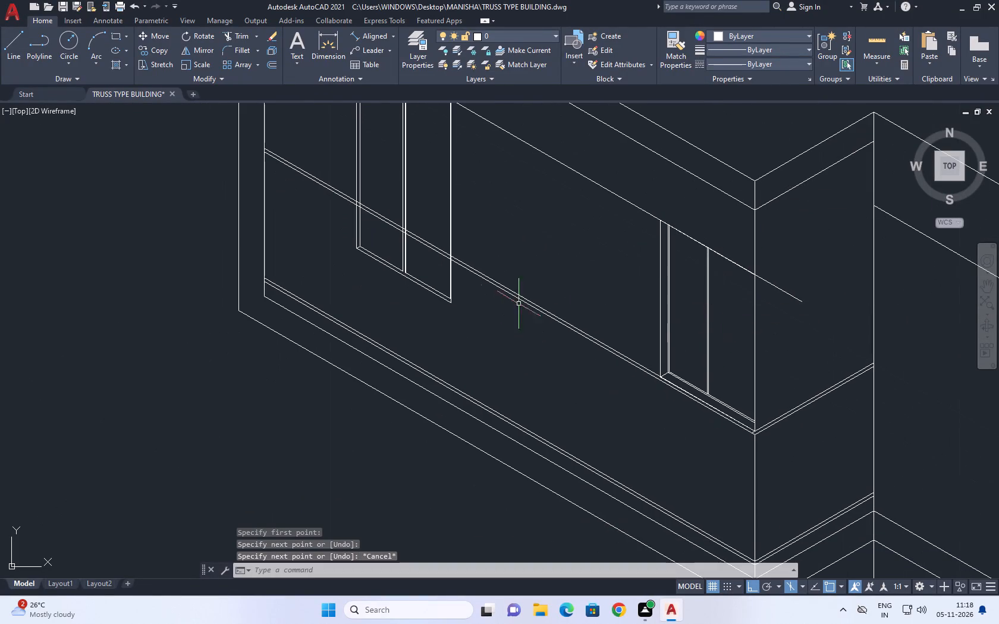
Draw a parallel guide line from the left window's outer bottom corner to past the block's corner edge.
{"action": "type", "text": "L"}
{"action": "key", "text": "space"}
{"action": "left_click", "coordinate": [453, 304]}
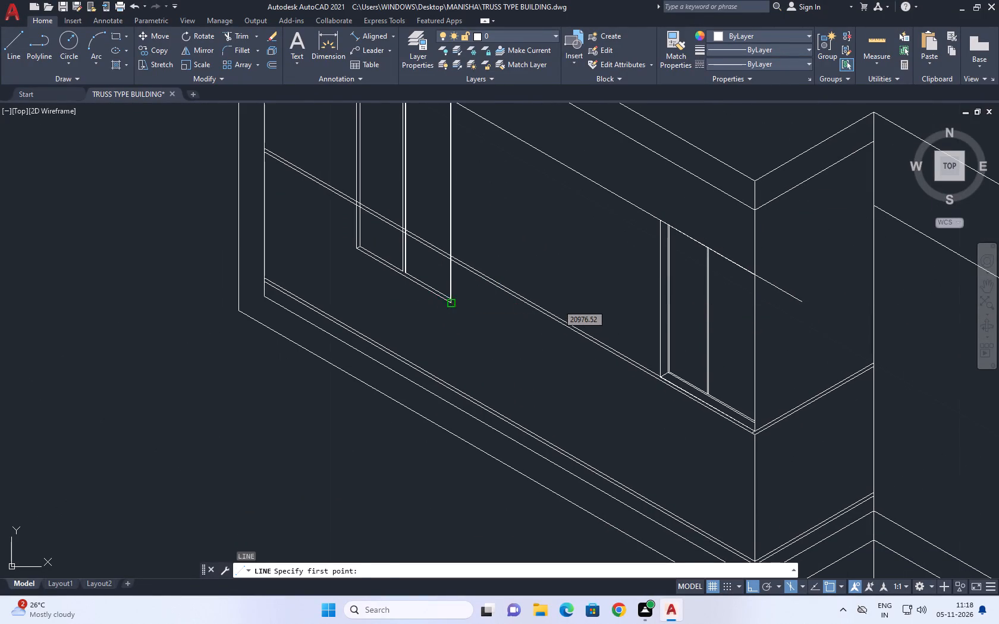
{"action": "left_click", "coordinate": [798, 484]}
{"action": "key", "text": "Escape"}
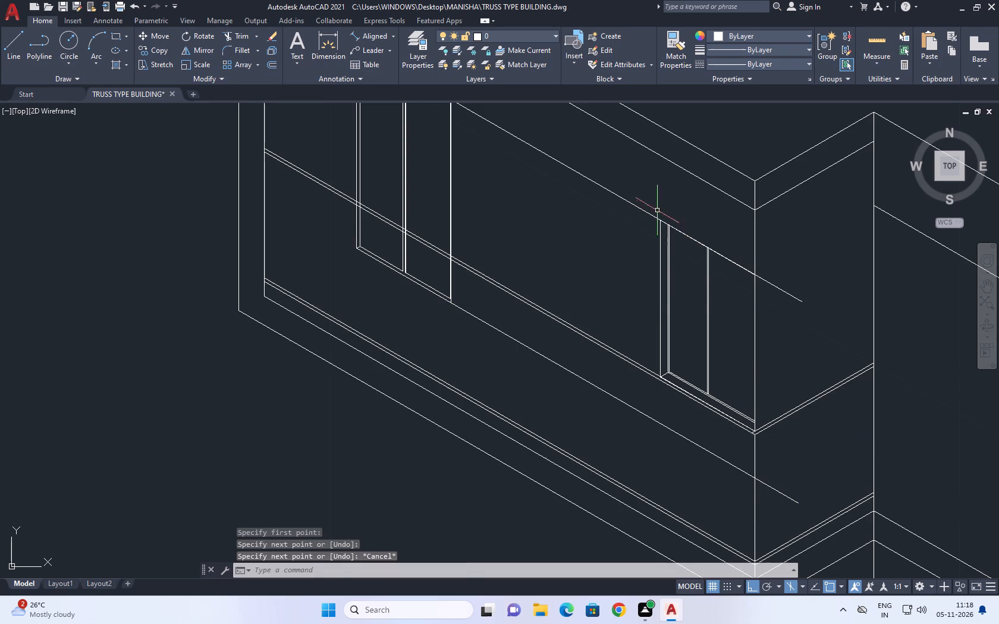
Move all the corner opening's linework about 0.59 straight down onto the lower guide line.
{"action": "left_click", "coordinate": [645, 196]}
{"action": "left_click", "coordinate": [777, 445]}
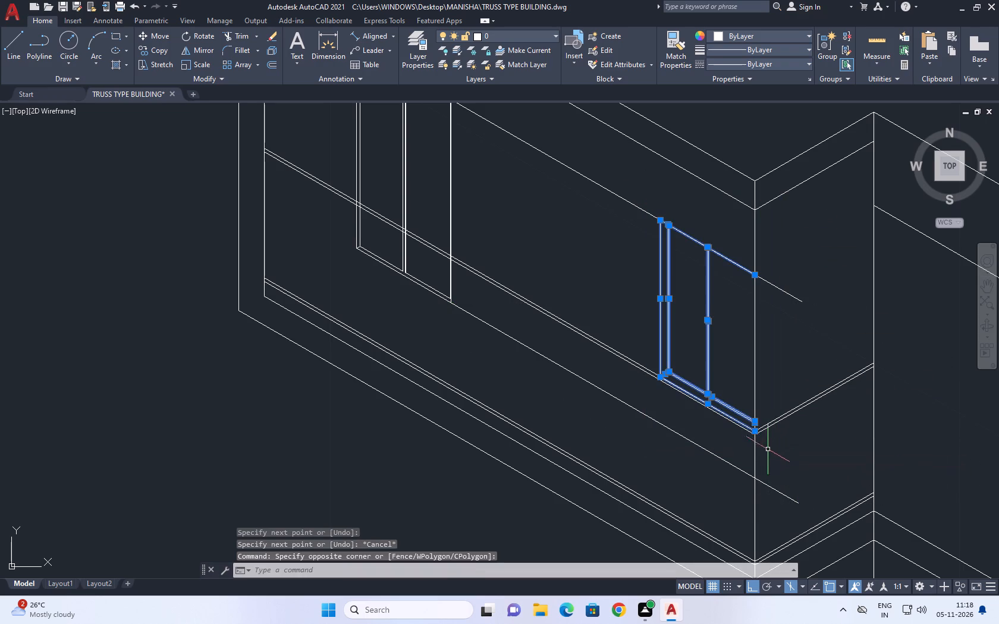
{"action": "type", "text": "M"}
{"action": "key", "text": "space"}
{"action": "scroll", "coordinate": [744, 445], "scroll_direction": "up", "scroll_amount": 3}
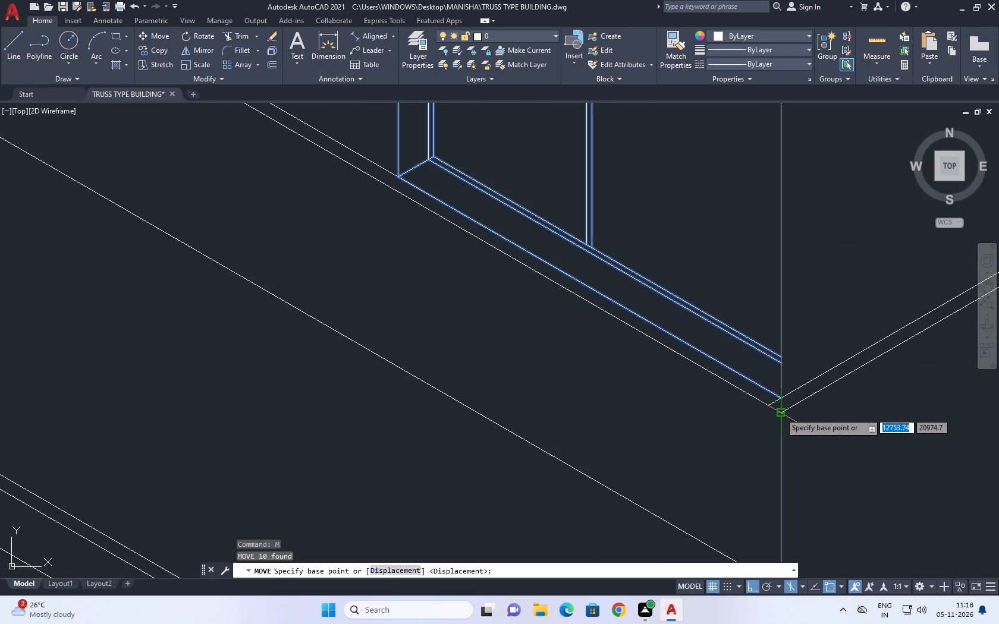
{"action": "left_click", "coordinate": [768, 408]}
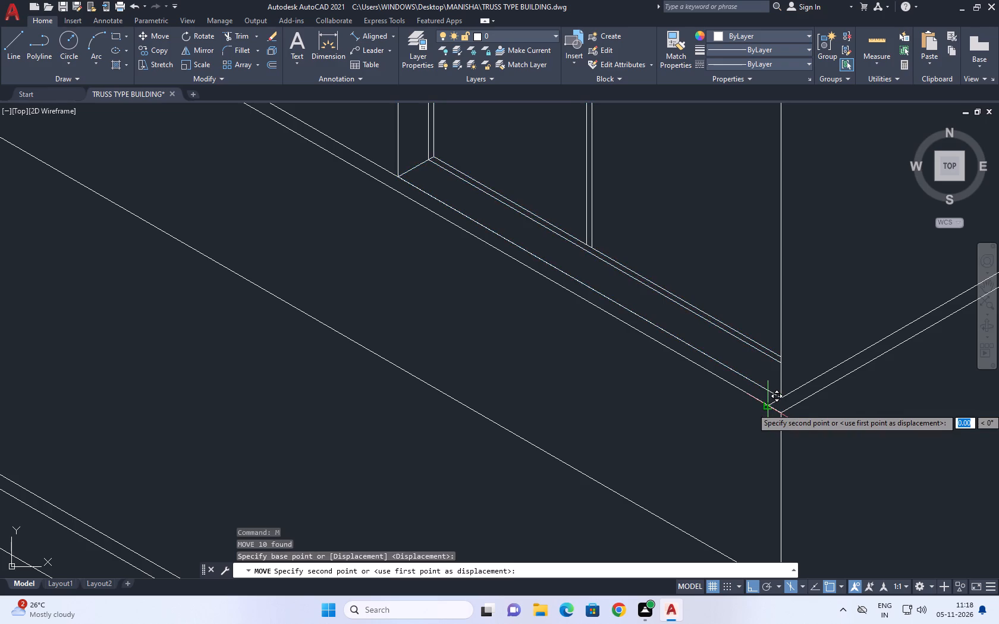
{"action": "scroll", "coordinate": [768, 408], "scroll_direction": "down", "scroll_amount": 2}
{"action": "scroll", "coordinate": [753, 459], "scroll_direction": "up", "scroll_amount": 1}
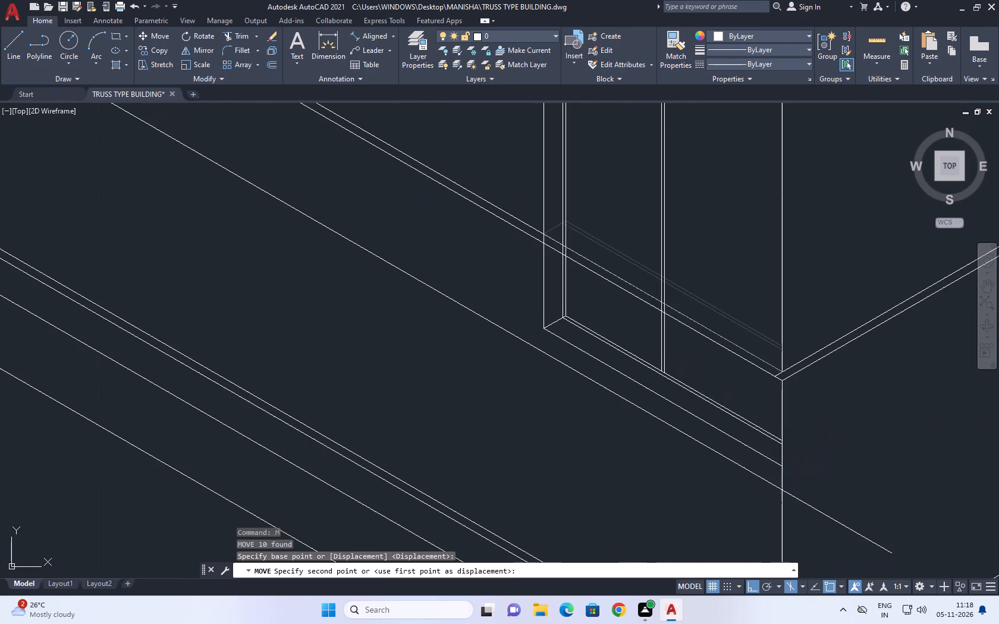
{"action": "scroll", "coordinate": [767, 489], "scroll_direction": "up", "scroll_amount": 3}
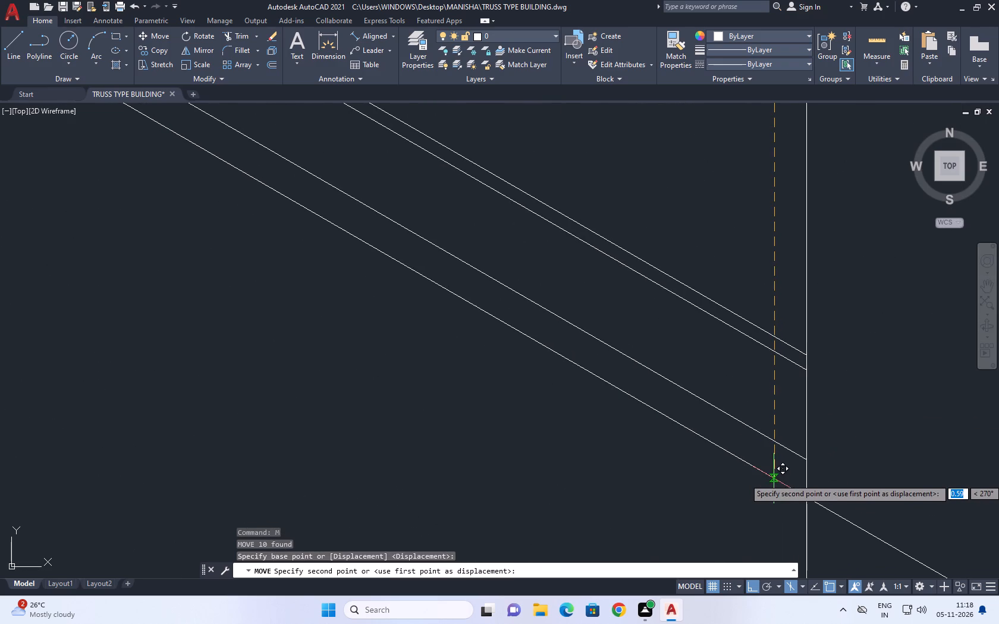
{"action": "left_click", "coordinate": [774, 478]}
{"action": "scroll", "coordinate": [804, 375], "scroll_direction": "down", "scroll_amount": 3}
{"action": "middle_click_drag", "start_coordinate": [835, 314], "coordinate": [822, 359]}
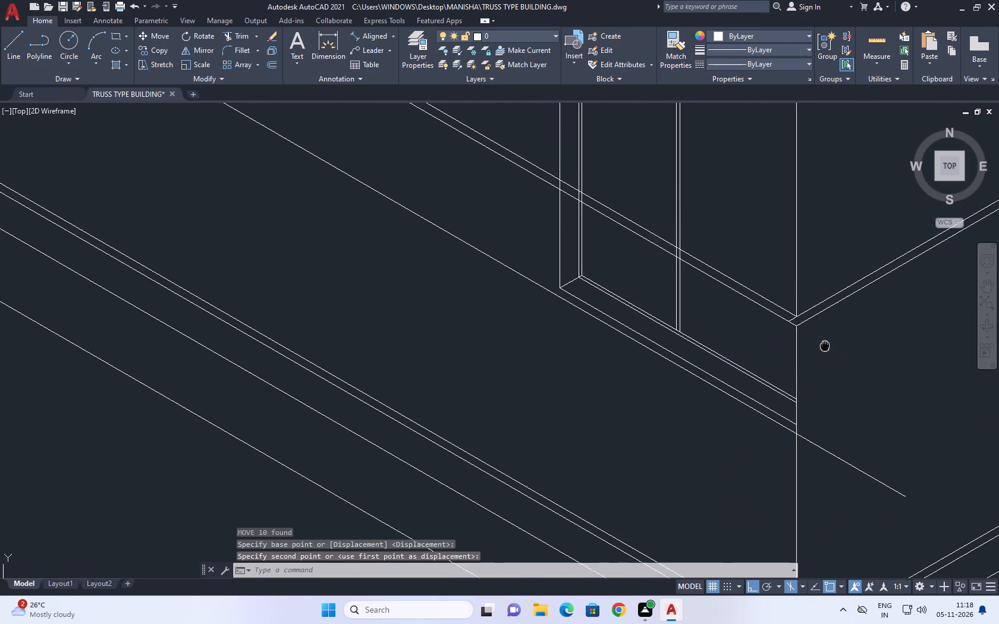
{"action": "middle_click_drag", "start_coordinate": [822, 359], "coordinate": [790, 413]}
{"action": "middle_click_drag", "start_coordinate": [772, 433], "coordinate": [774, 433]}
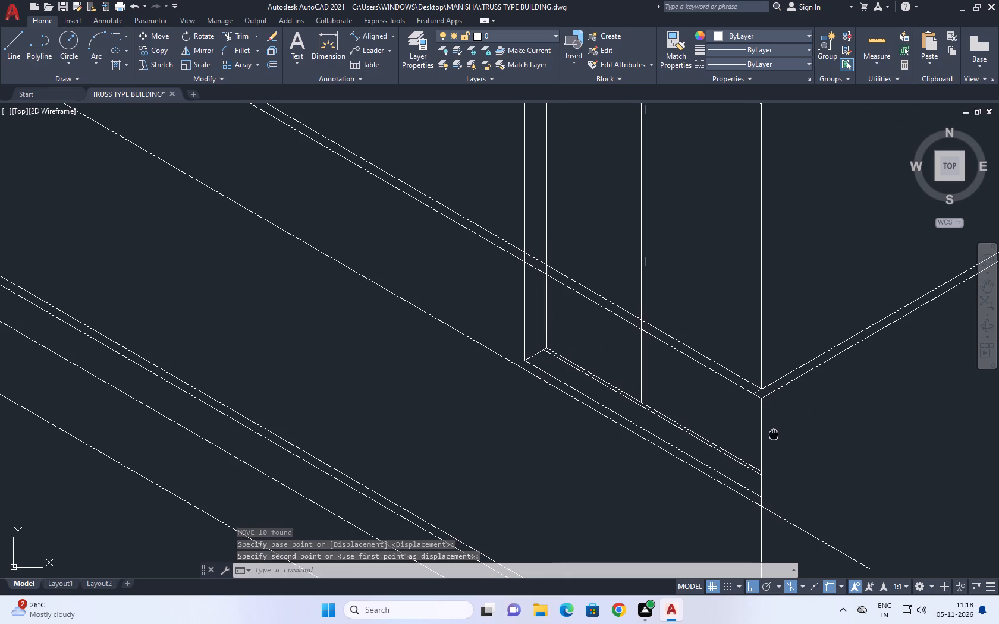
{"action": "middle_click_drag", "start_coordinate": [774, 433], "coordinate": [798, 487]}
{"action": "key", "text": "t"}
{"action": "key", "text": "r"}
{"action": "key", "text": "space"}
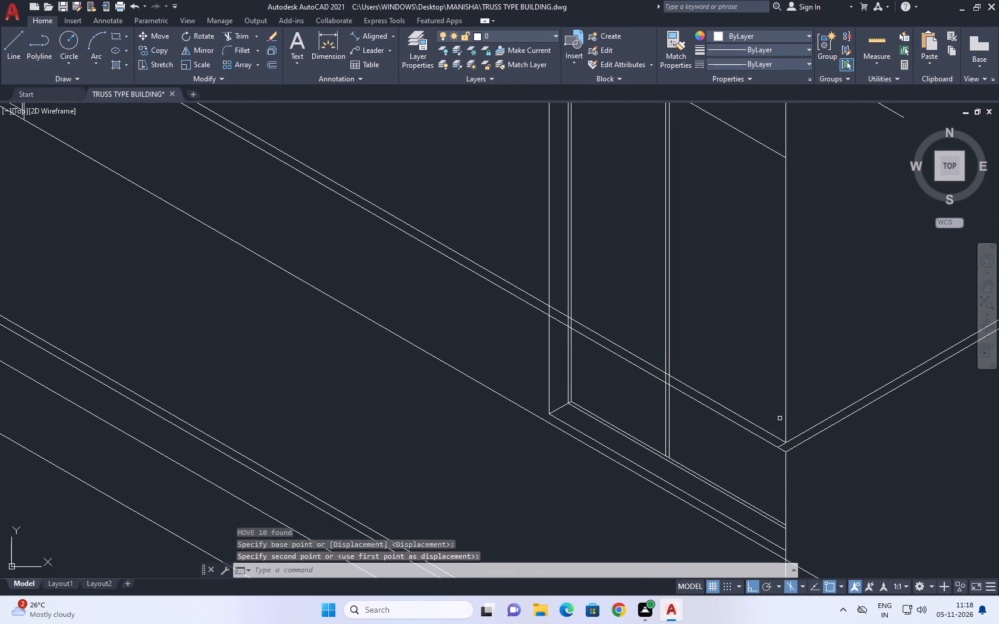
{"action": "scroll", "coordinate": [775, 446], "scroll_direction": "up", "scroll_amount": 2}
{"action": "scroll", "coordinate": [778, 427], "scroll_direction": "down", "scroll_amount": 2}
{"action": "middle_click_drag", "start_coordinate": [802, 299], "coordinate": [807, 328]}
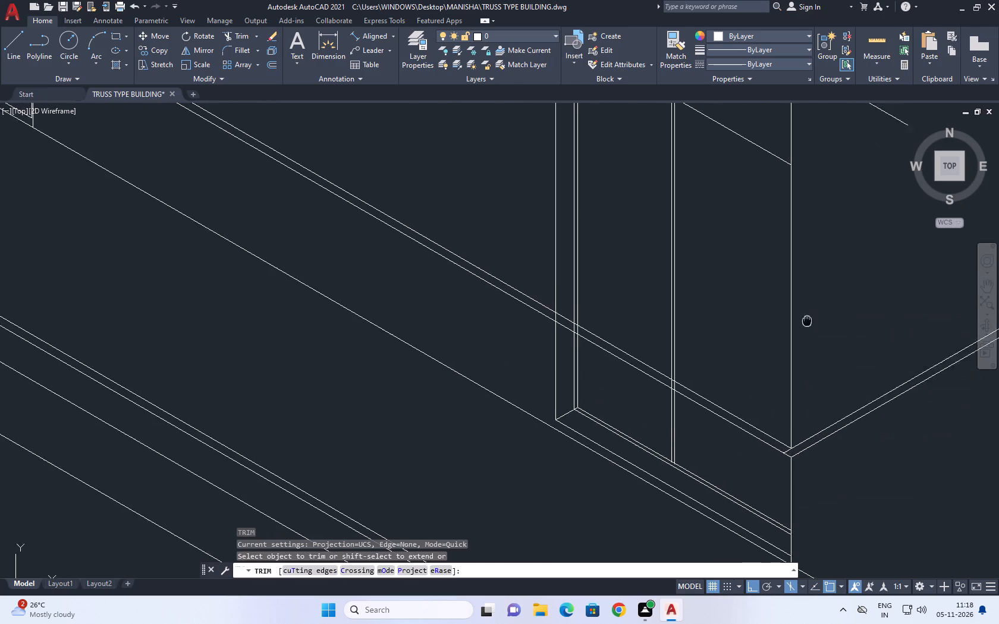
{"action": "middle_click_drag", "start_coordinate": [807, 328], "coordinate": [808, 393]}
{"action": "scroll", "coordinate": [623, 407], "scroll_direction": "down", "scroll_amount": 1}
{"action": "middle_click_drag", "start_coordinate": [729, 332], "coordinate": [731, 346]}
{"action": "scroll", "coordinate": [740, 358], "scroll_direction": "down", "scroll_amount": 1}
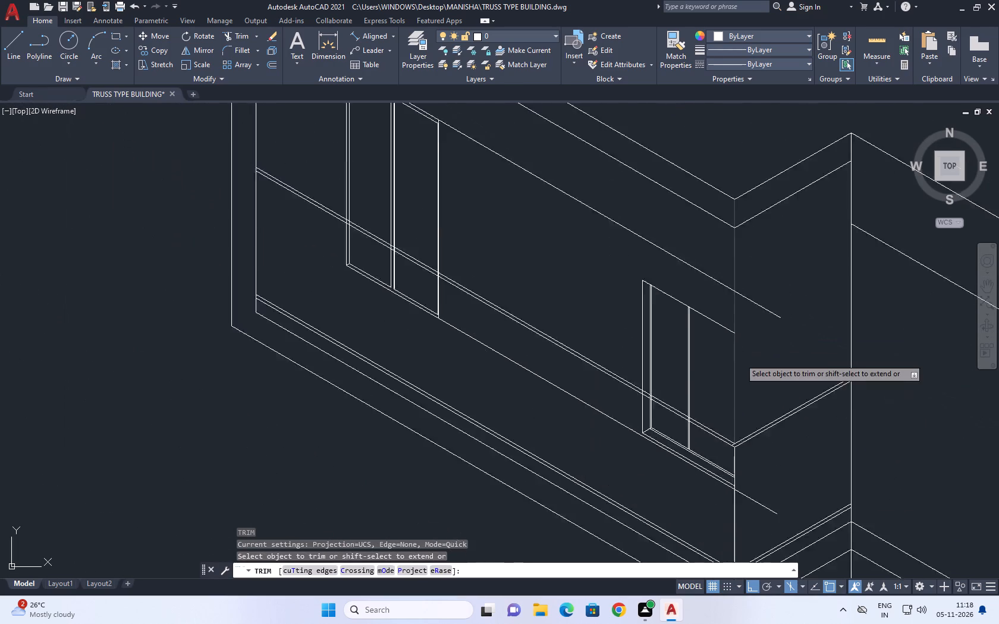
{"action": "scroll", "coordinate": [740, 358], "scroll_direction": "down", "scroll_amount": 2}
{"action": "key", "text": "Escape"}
Delete the corner opening's sloping top line.
{"action": "scroll", "coordinate": [711, 338], "scroll_direction": "up", "scroll_amount": 2}
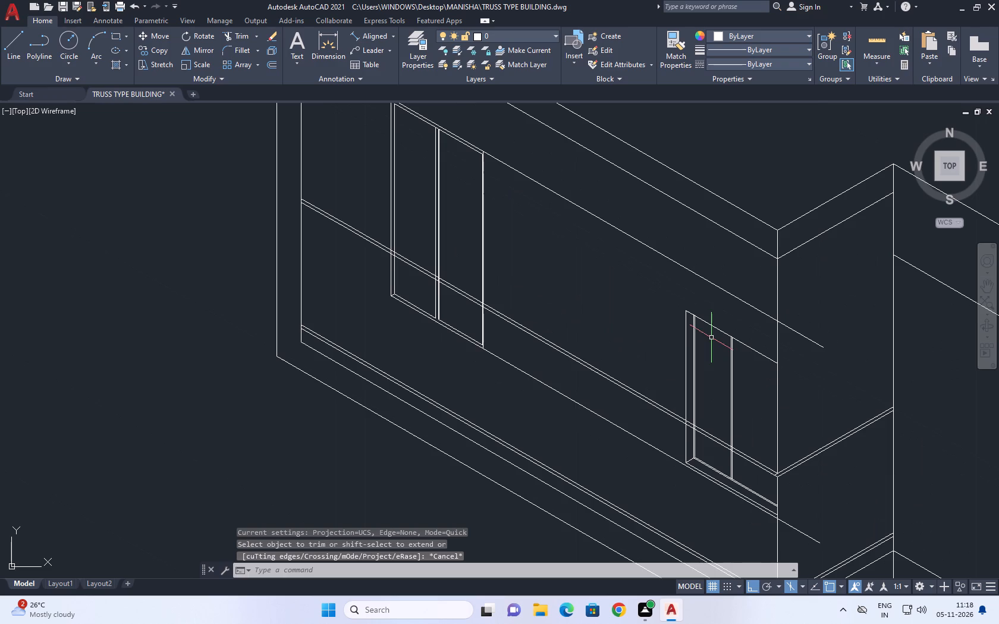
{"action": "left_click", "coordinate": [748, 346]}
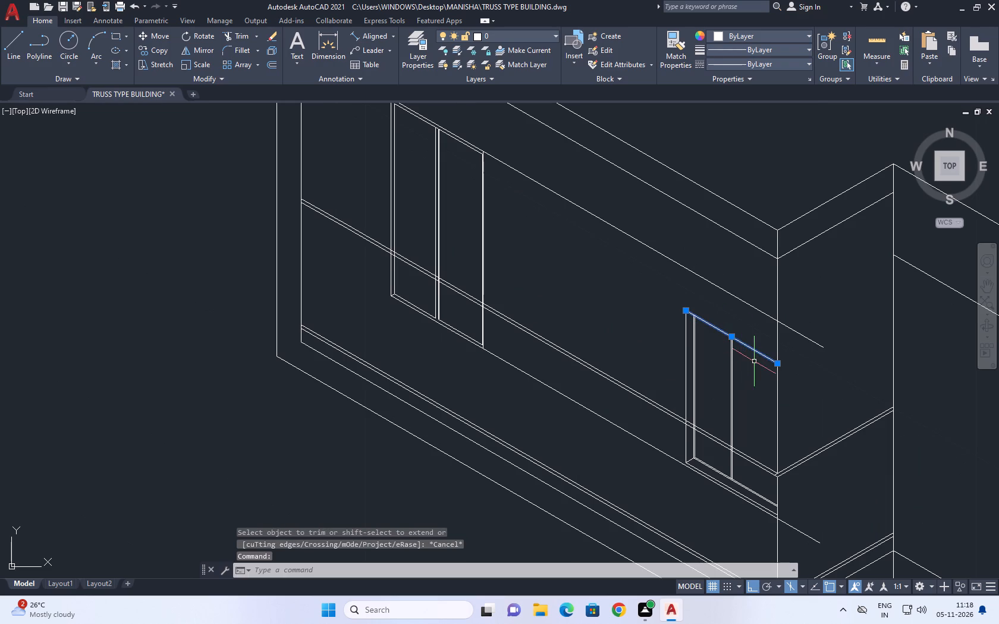
{"action": "key", "text": "Delete"}
Extend the corner opening's jamb and mullion verticals up to the upper guide line.
{"action": "type", "text": "EX"}
{"action": "key", "text": "space"}
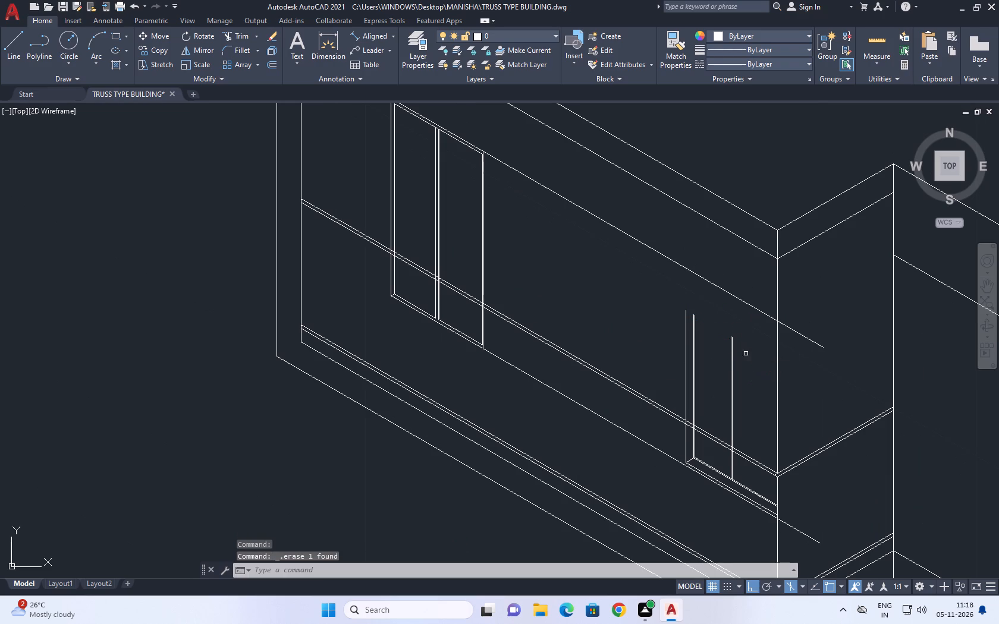
{"action": "left_click_drag", "start_coordinate": [652, 343], "coordinate": [668, 348]}
{"action": "left_click", "coordinate": [734, 373]}
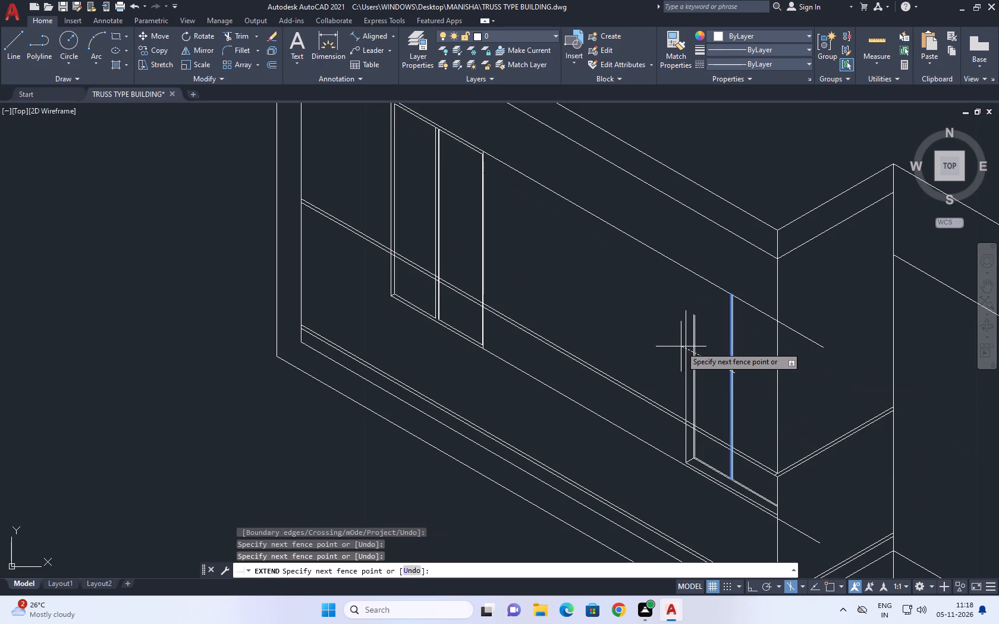
{"action": "left_click", "coordinate": [678, 345]}
{"action": "key", "text": "Escape"}
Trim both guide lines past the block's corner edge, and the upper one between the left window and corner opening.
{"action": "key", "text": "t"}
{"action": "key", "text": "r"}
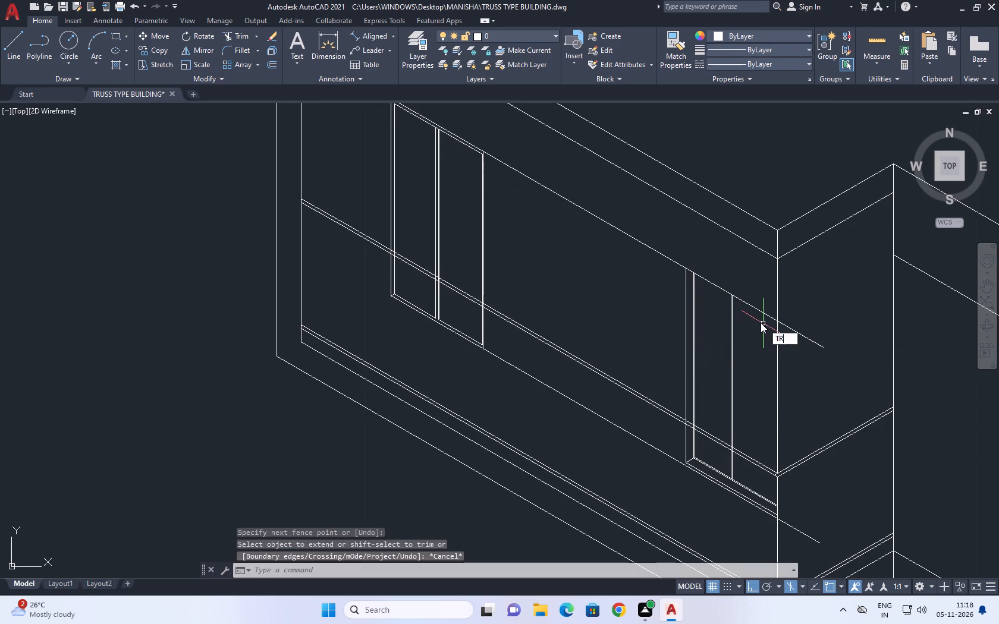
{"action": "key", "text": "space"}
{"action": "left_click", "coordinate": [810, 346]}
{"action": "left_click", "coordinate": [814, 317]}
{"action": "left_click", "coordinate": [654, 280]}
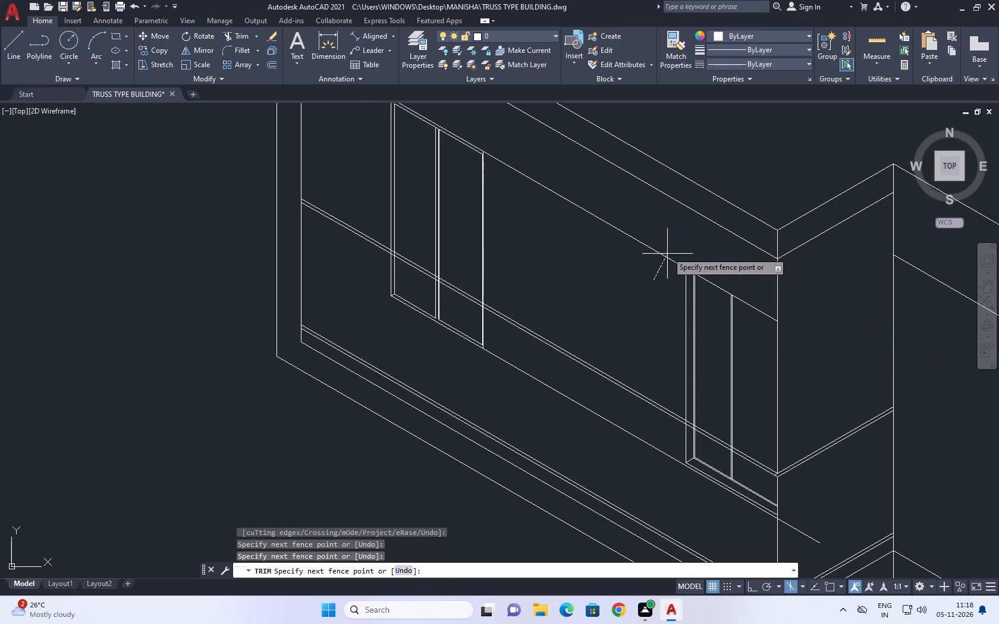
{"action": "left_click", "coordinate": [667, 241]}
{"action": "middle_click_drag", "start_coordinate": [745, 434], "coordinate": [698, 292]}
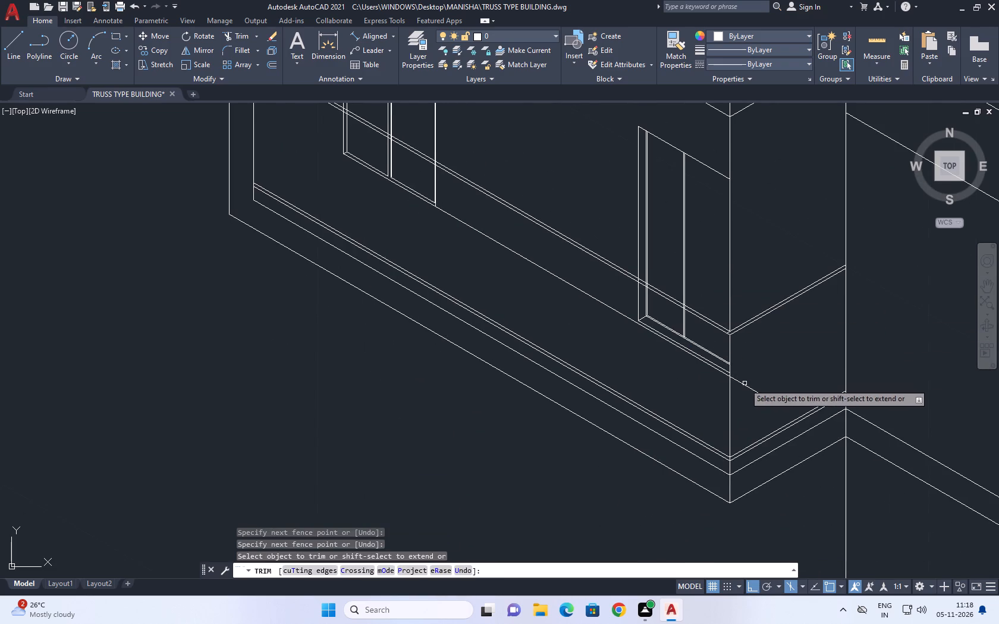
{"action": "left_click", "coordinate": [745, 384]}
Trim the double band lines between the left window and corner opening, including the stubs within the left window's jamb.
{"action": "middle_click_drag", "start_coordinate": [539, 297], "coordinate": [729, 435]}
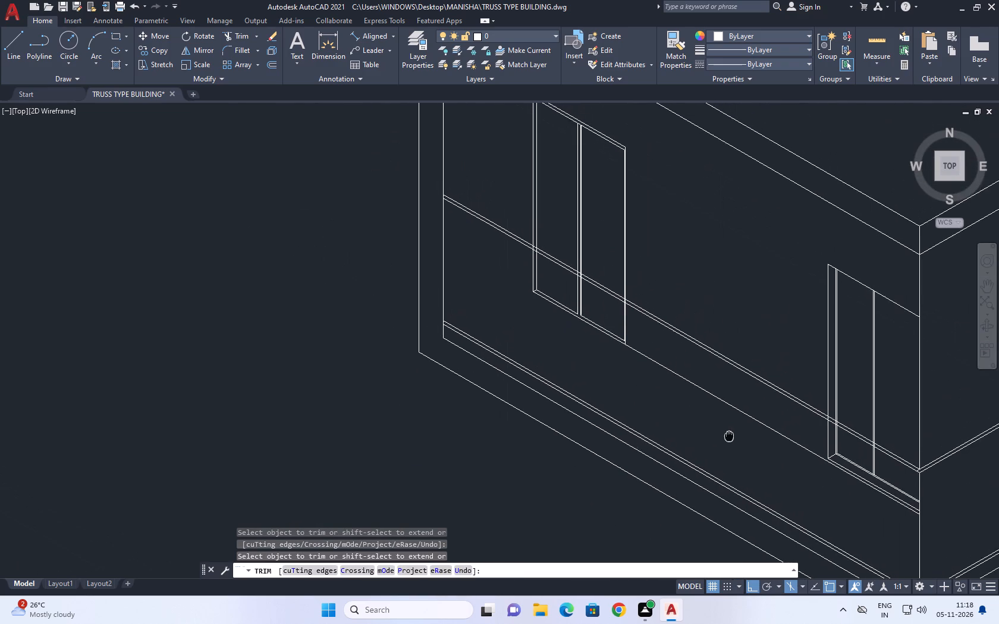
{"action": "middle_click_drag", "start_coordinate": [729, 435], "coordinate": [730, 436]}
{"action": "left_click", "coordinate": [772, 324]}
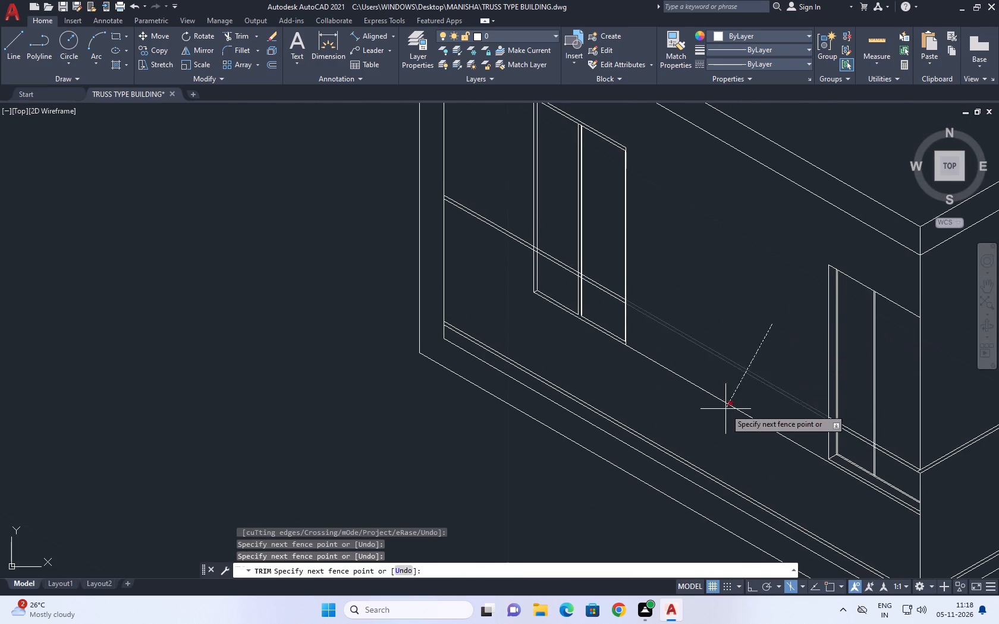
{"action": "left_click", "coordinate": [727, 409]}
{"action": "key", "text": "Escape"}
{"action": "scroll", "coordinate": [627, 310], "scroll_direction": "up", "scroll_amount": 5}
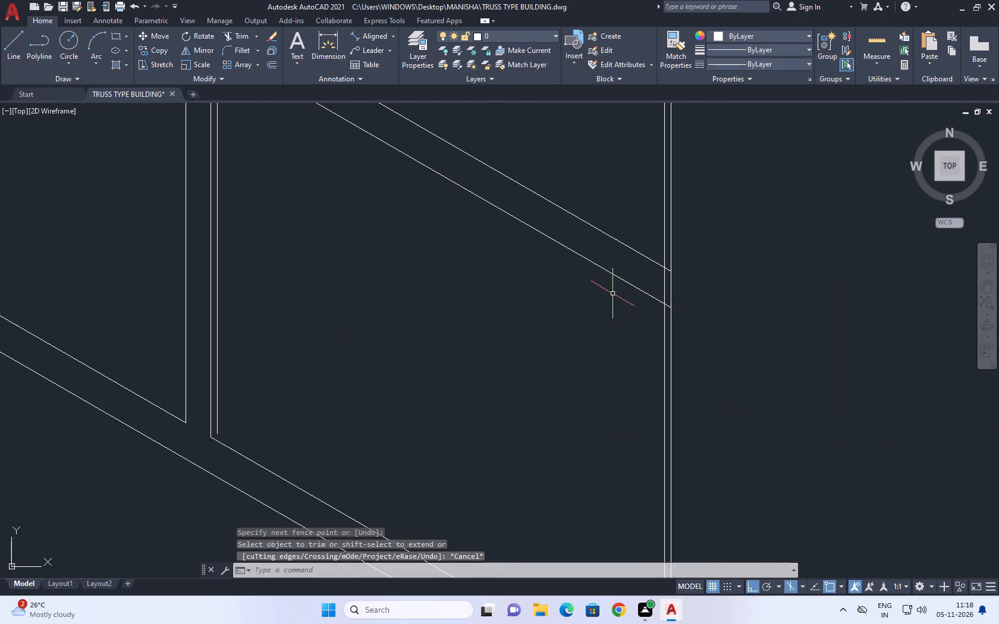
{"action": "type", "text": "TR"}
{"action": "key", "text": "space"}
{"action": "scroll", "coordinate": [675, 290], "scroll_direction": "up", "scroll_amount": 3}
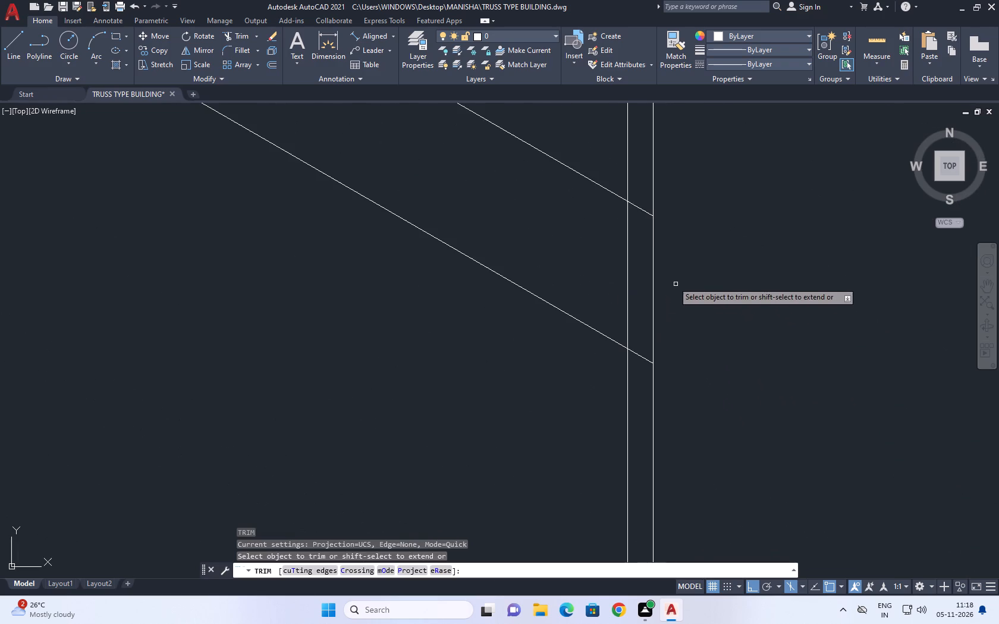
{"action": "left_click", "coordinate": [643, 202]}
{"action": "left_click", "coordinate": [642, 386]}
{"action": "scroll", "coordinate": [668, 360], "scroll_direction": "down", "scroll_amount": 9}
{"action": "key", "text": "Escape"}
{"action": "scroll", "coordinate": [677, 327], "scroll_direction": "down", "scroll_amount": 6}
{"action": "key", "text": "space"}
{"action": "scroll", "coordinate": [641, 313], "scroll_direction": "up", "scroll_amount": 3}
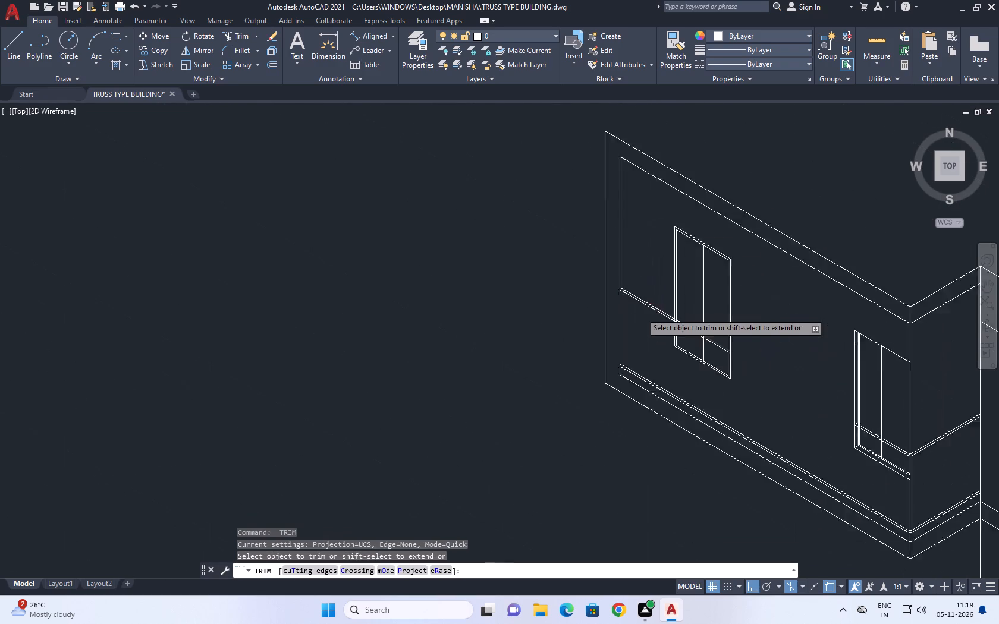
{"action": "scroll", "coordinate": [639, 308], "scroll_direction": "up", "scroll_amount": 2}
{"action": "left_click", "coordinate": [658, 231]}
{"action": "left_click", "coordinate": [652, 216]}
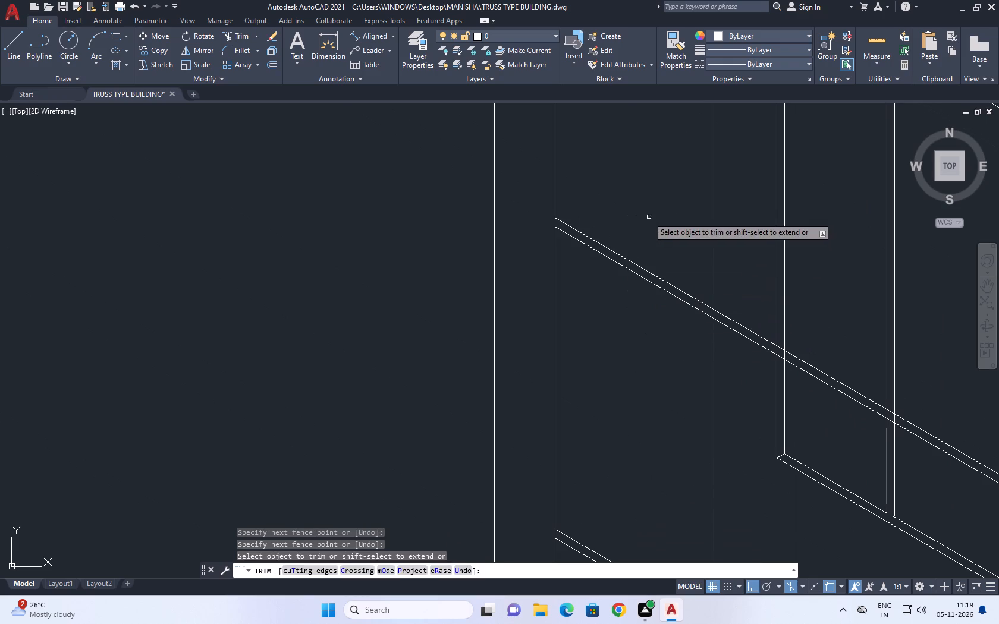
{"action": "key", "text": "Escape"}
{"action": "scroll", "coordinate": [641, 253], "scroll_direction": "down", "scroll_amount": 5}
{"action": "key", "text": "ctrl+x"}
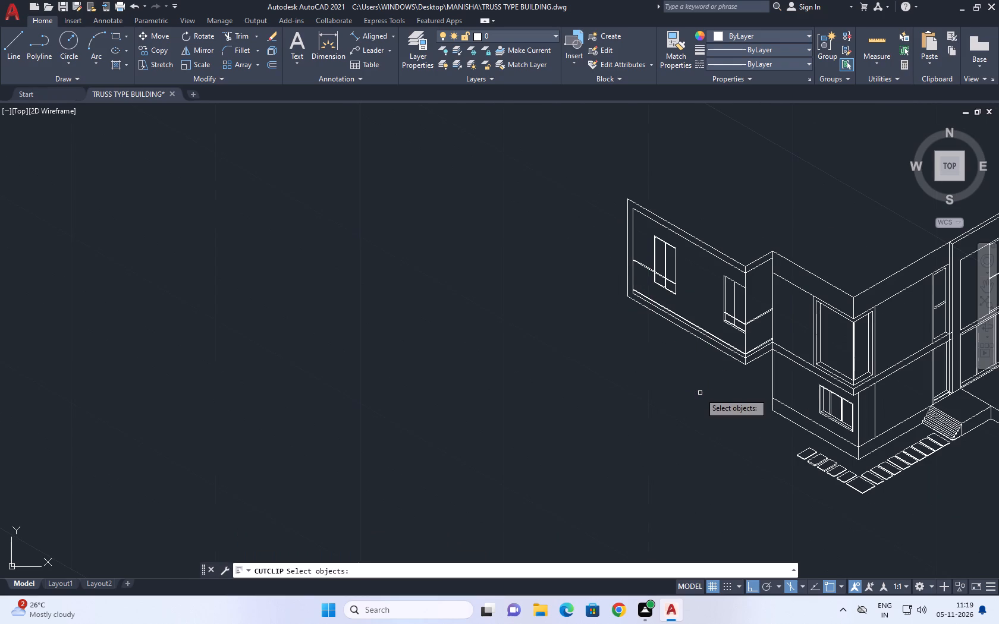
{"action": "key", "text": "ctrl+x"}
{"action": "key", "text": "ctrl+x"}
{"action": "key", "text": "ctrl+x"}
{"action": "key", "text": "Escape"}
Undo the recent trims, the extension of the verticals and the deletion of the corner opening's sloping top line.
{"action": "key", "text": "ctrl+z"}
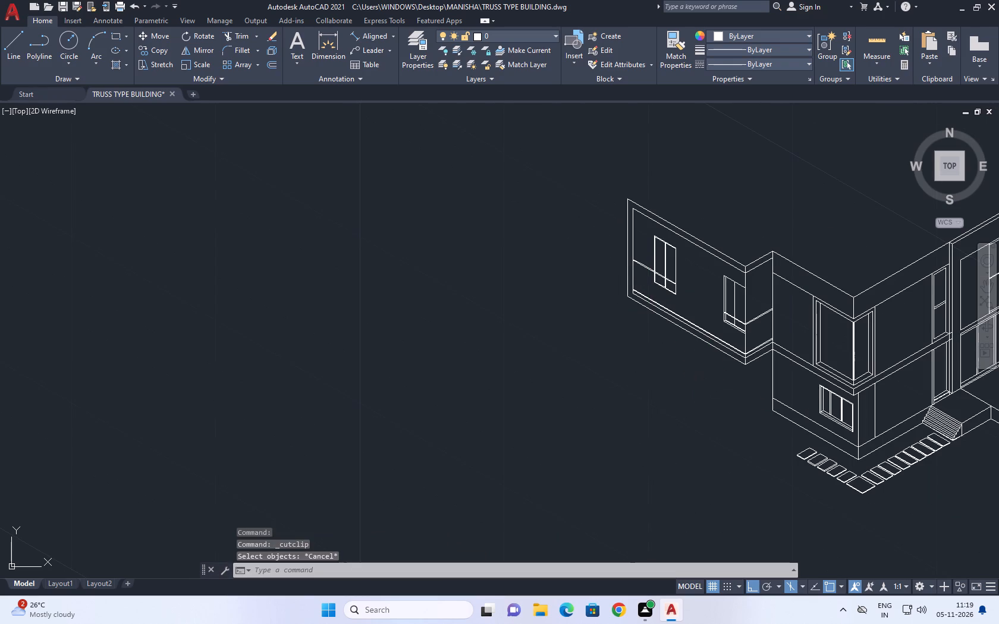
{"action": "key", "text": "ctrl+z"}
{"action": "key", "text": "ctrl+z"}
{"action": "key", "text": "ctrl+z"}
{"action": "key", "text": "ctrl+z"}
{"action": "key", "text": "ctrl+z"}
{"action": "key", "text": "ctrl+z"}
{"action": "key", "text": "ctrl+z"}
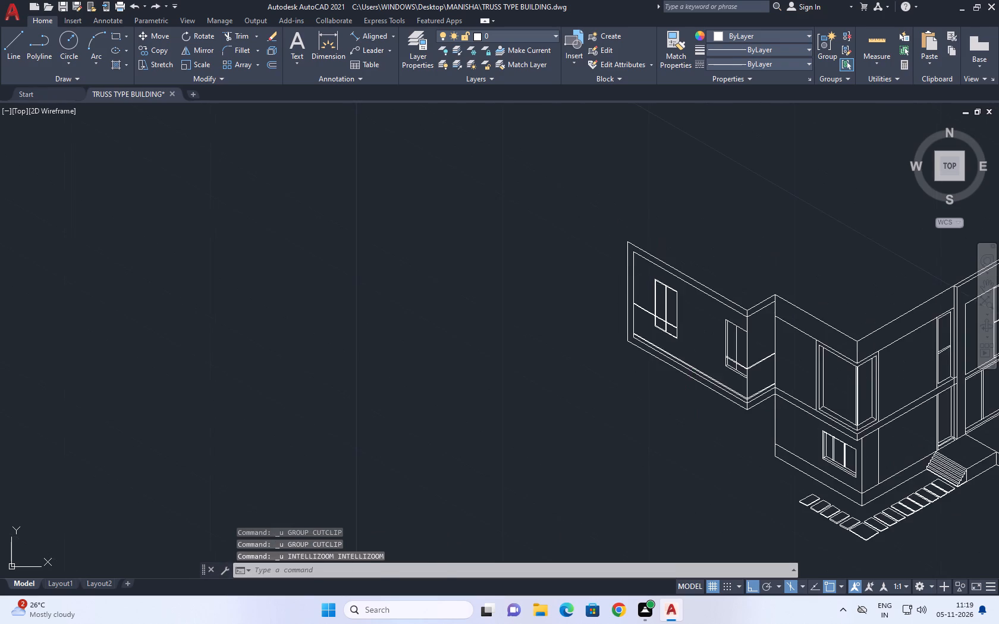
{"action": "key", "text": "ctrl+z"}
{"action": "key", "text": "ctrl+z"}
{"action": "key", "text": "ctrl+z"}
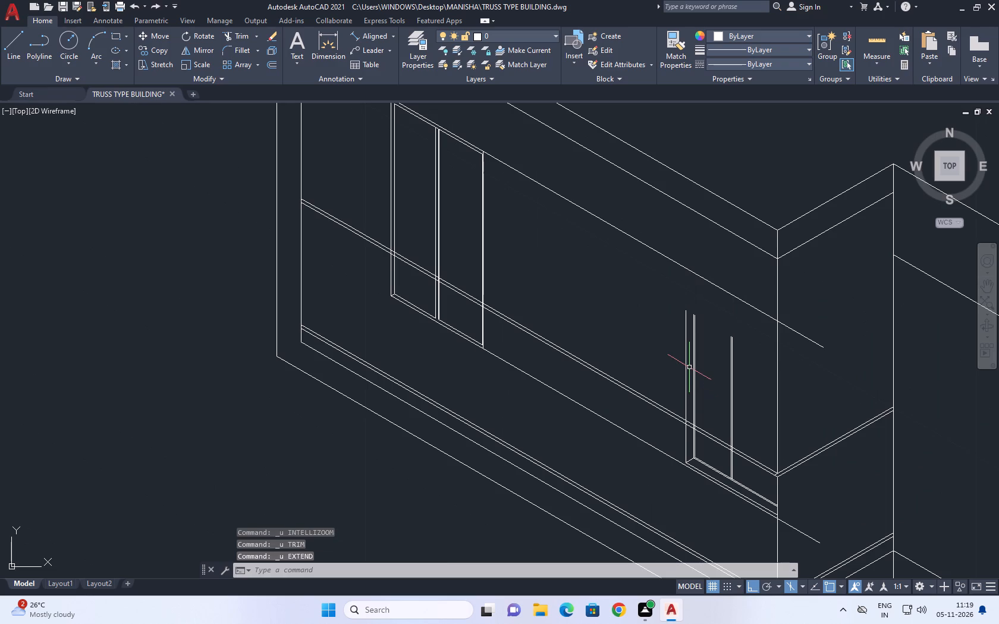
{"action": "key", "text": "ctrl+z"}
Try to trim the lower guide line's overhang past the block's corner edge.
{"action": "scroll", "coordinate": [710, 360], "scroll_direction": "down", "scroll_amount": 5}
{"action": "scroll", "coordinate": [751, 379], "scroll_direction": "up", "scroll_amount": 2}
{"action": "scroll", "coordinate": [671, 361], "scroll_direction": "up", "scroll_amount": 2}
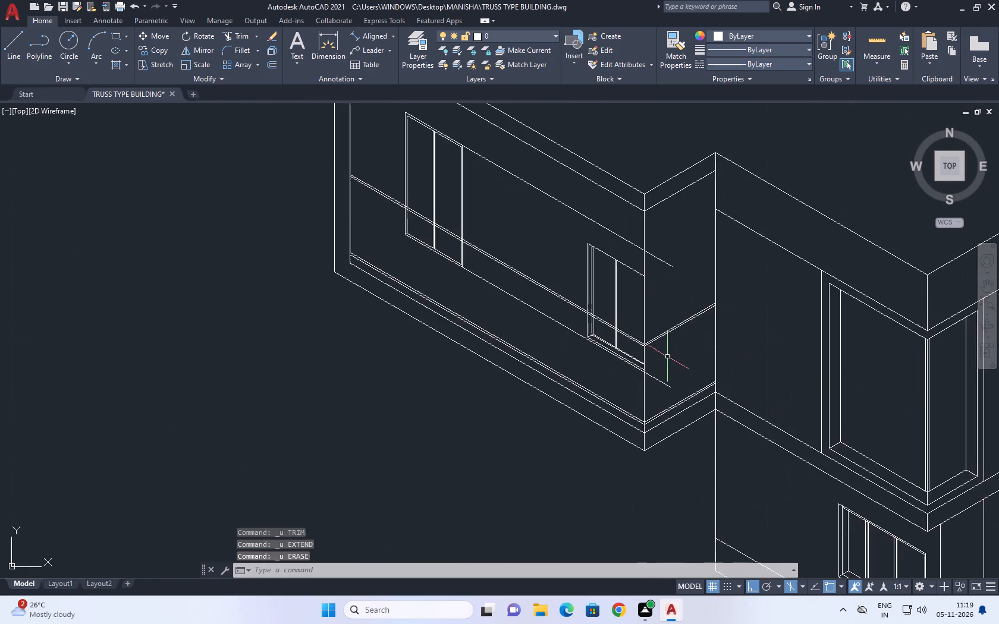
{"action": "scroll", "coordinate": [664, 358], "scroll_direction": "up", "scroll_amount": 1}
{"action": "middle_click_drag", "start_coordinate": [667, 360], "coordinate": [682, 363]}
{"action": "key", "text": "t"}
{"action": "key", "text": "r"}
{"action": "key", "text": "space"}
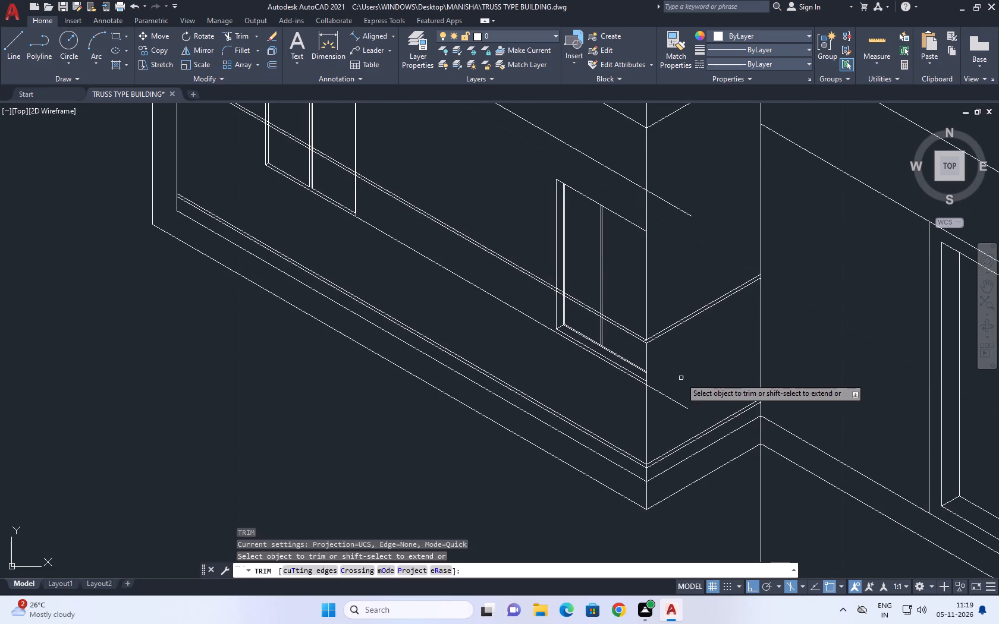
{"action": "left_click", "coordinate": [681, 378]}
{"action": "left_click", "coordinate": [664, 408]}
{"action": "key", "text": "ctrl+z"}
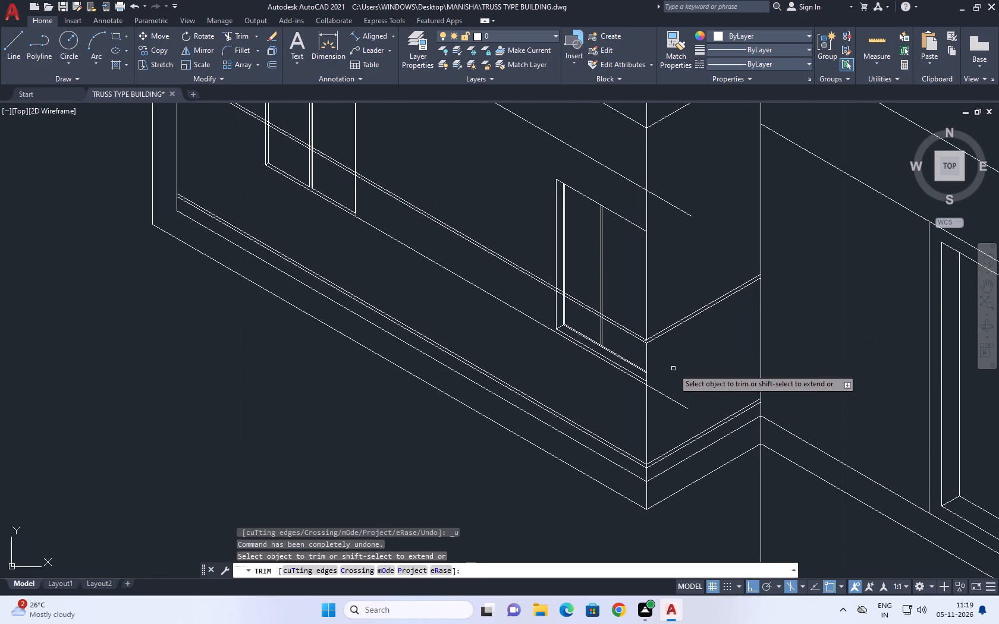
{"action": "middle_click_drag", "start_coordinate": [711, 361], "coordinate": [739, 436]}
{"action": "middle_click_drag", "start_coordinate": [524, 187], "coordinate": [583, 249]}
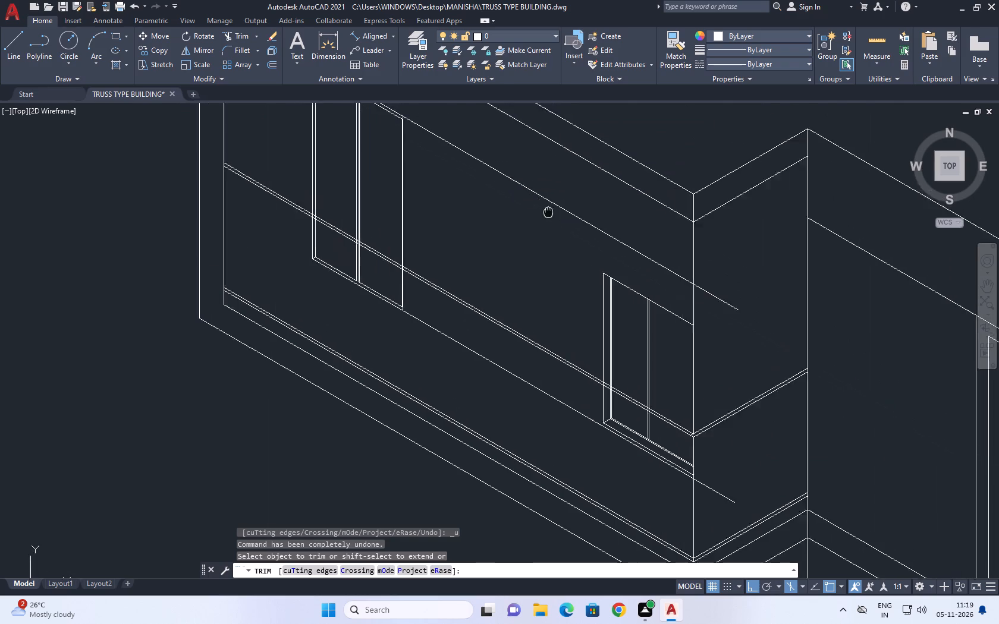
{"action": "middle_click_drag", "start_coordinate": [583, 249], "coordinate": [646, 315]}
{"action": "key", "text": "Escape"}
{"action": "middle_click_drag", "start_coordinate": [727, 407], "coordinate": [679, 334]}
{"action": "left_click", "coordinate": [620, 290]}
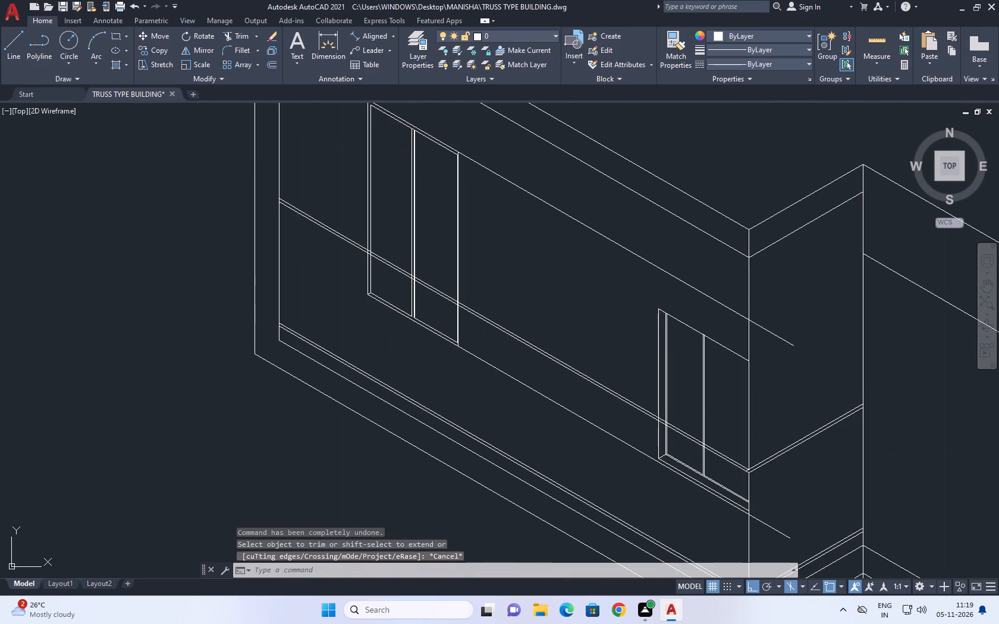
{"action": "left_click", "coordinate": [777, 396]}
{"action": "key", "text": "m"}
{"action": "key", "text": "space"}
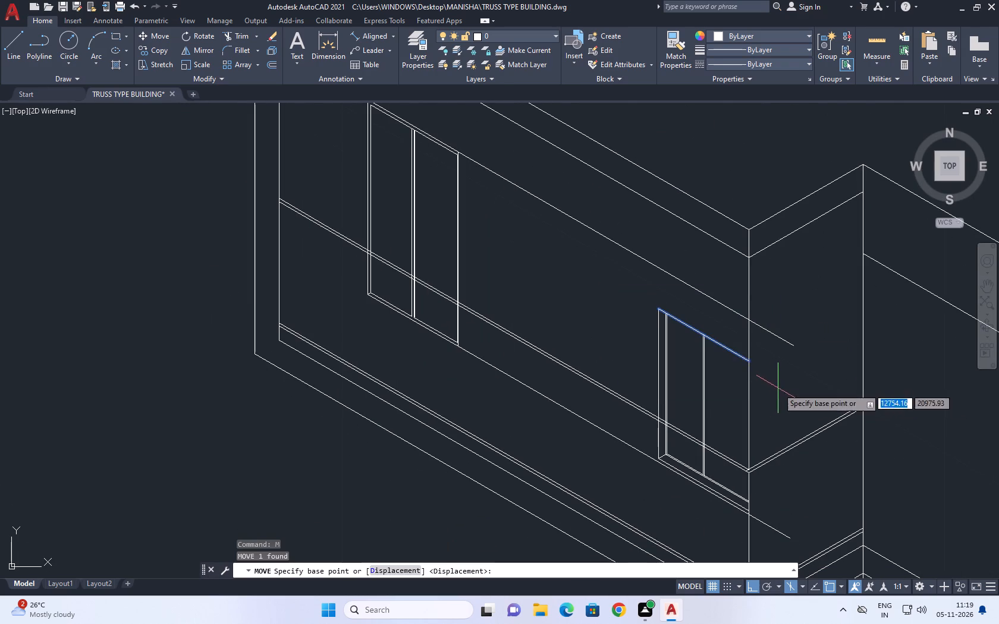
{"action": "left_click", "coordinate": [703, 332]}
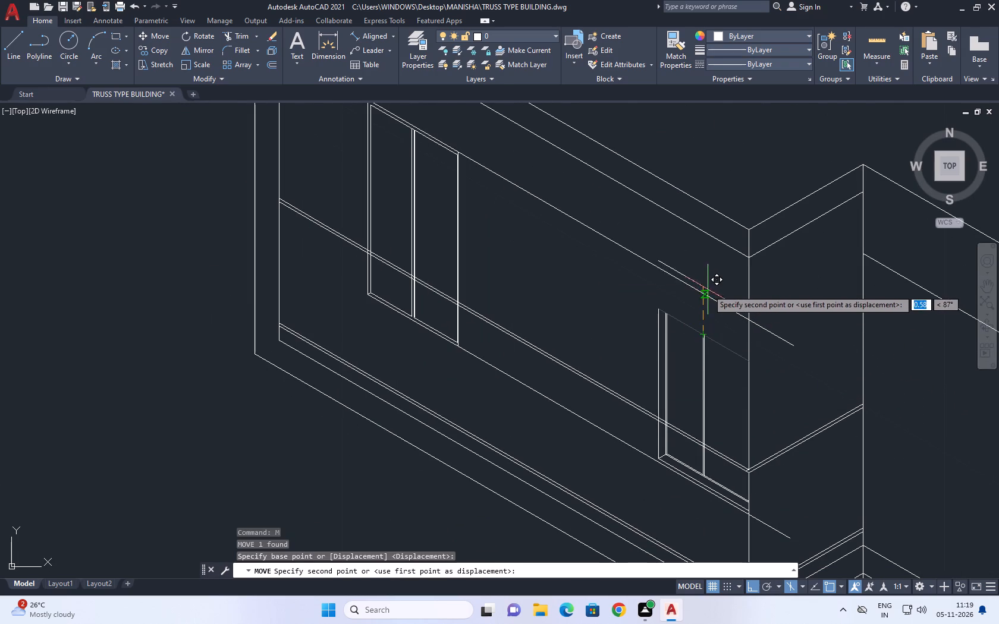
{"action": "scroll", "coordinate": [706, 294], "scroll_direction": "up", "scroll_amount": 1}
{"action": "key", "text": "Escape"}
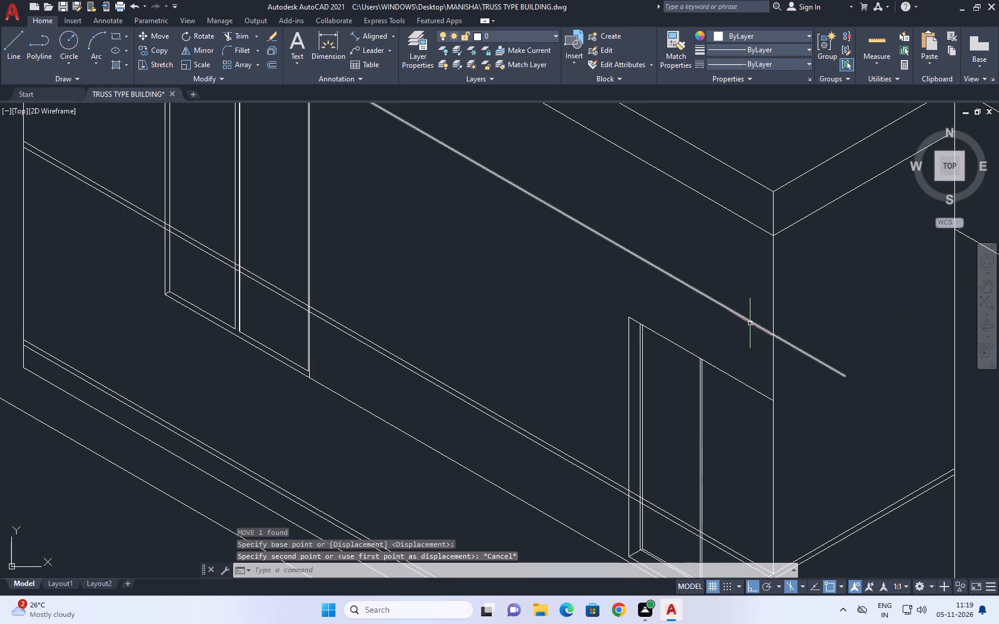
Delete the corner opening's sloping top line.
{"action": "left_click", "coordinate": [672, 343]}
{"action": "key", "text": "Delete"}
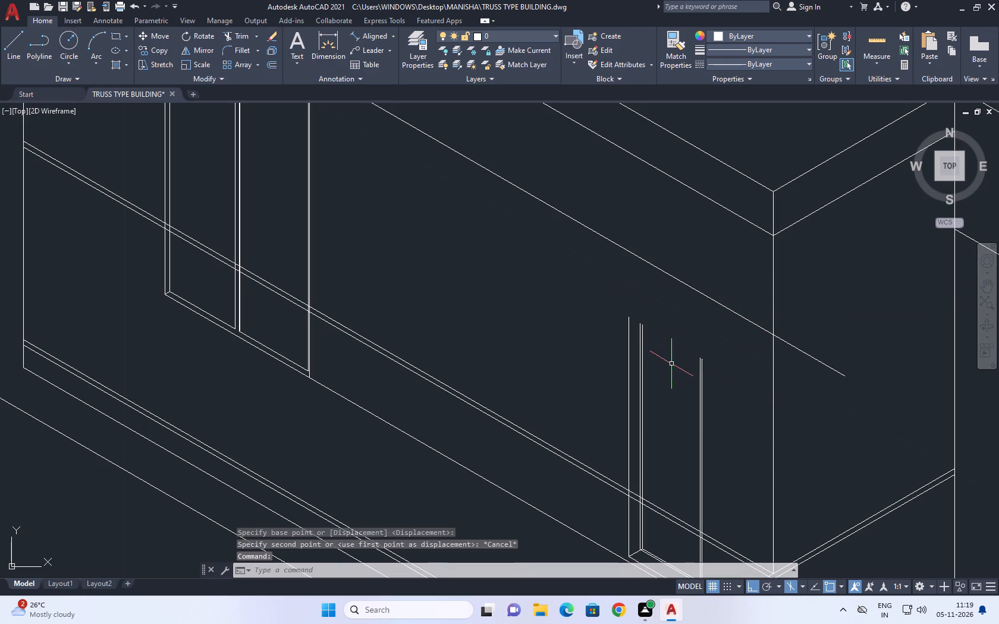
Extend the corner opening's jamb and mullion verticals up to the upper guide line.
{"action": "key", "text": "e"}
{"action": "key", "text": "x"}
{"action": "key", "text": "space"}
{"action": "left_click", "coordinate": [582, 330]}
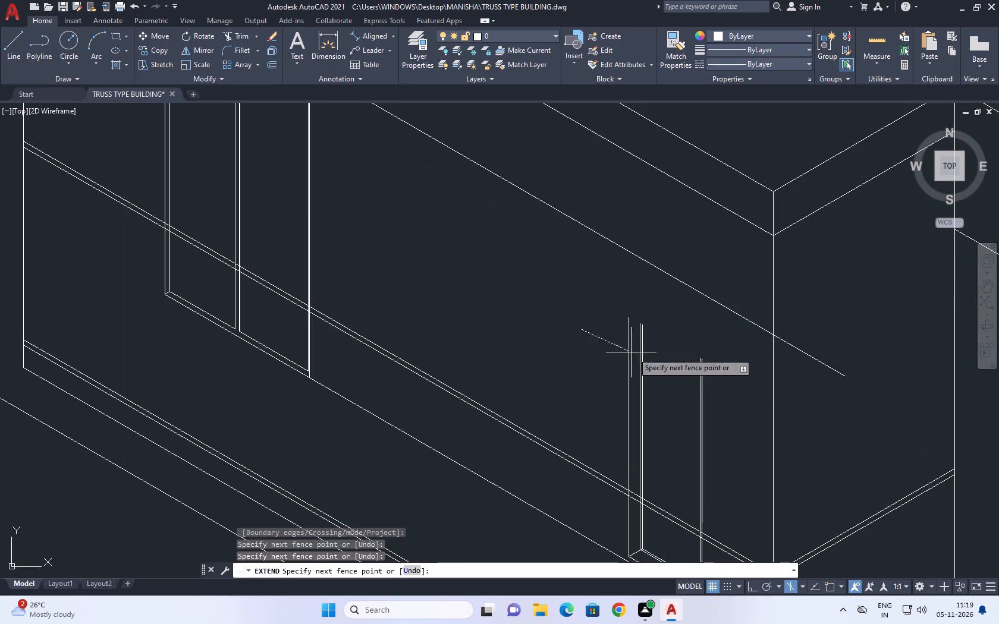
{"action": "left_click", "coordinate": [739, 381]}
{"action": "key", "text": "Escape"}
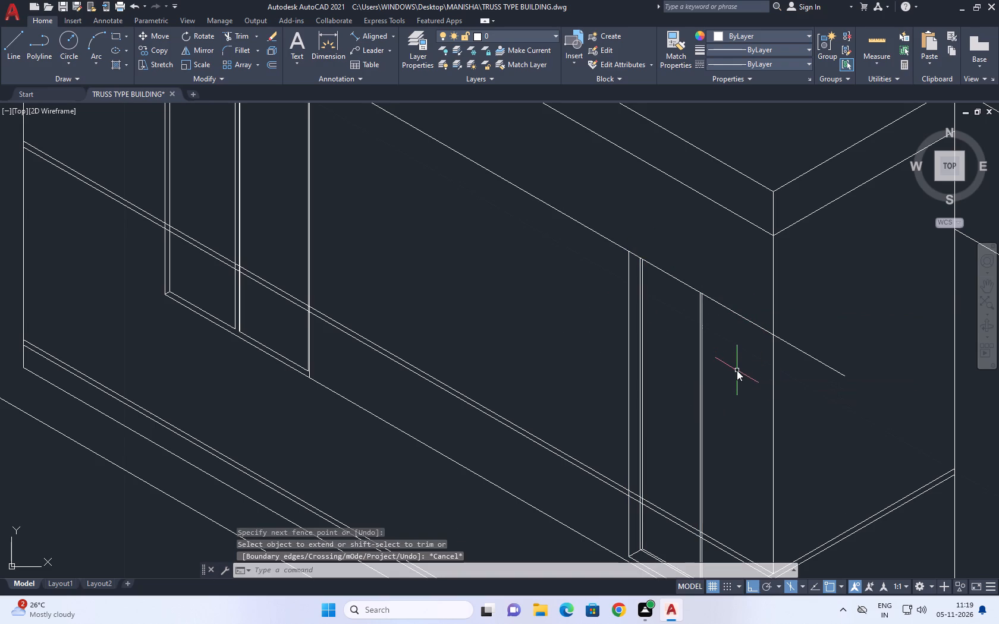
Trim the upper guide line past the corner edge and between the two windows, and the lower one past the corner edge.
{"action": "key", "text": "t"}
{"action": "type", "text": "R"}
{"action": "key", "text": "space"}
{"action": "left_click", "coordinate": [813, 365]}
{"action": "left_click", "coordinate": [812, 340]}
{"action": "scroll", "coordinate": [797, 368], "scroll_direction": "down", "scroll_amount": 1}
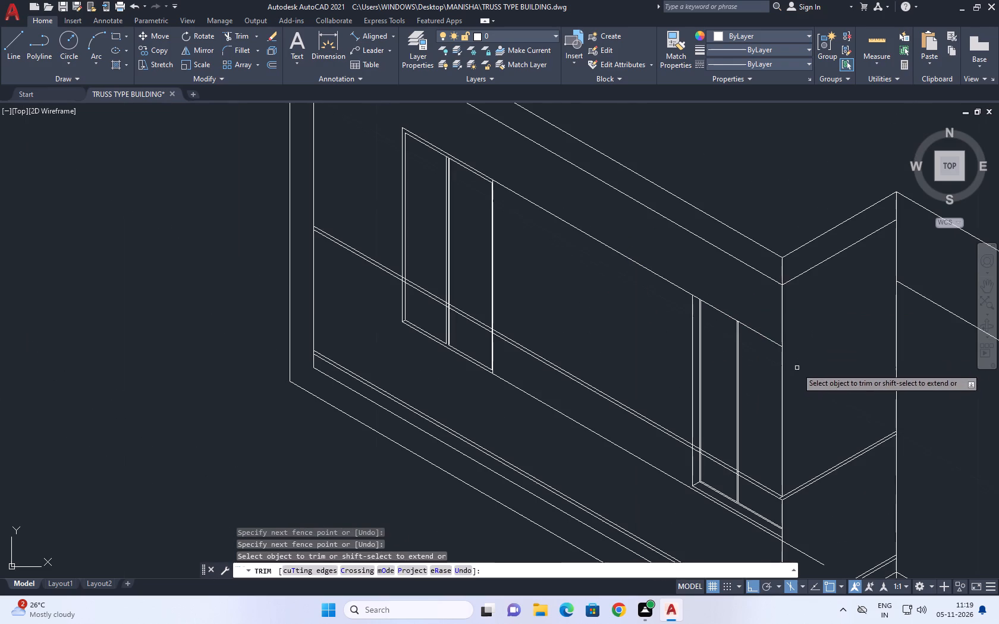
{"action": "left_click", "coordinate": [626, 269]}
{"action": "left_click", "coordinate": [633, 246]}
{"action": "middle_click_drag", "start_coordinate": [714, 357], "coordinate": [689, 256]}
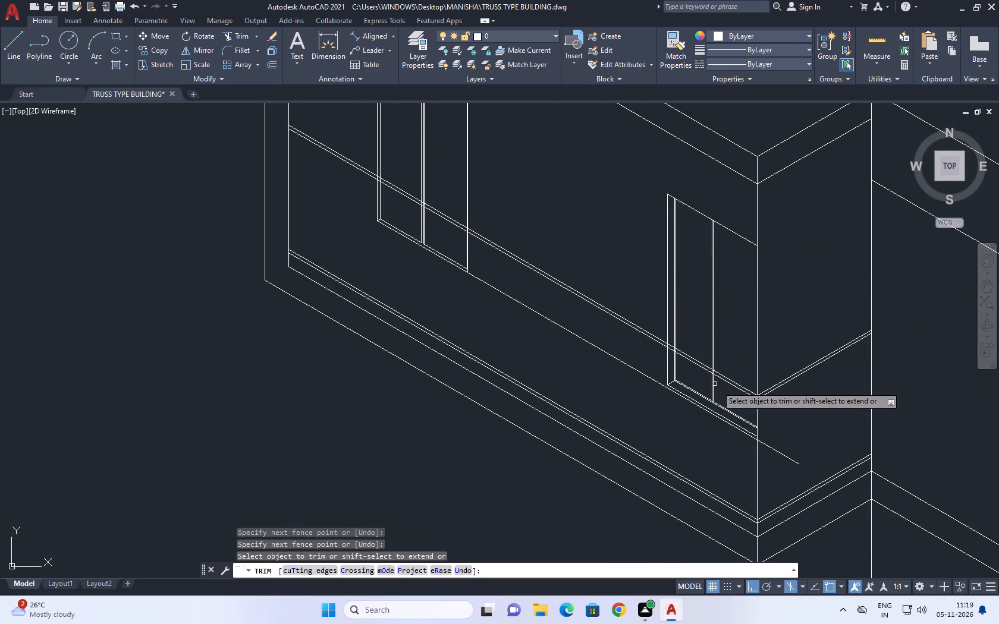
{"action": "left_click", "coordinate": [766, 446]}
{"action": "middle_click_drag", "start_coordinate": [786, 446], "coordinate": [769, 451]}
{"action": "key", "text": "Escape"}
Draw an isometric line from the lower guide line's corner end across the block's return face to past the main wall's edge.
{"action": "key", "text": "l"}
{"action": "key", "text": "space"}
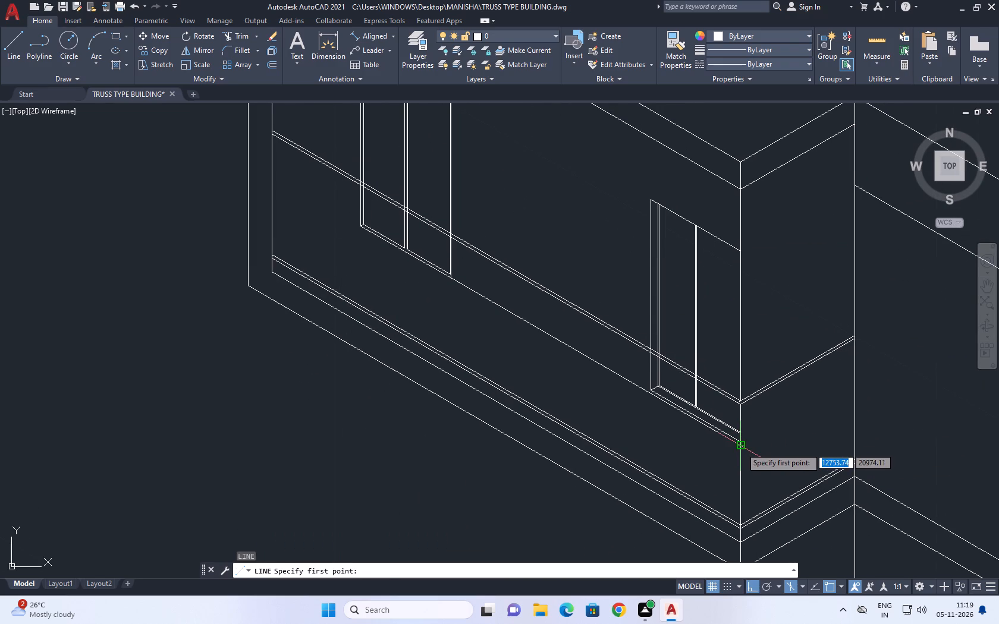
{"action": "left_click", "coordinate": [742, 448]}
{"action": "middle_click_drag", "start_coordinate": [896, 373], "coordinate": [714, 401]}
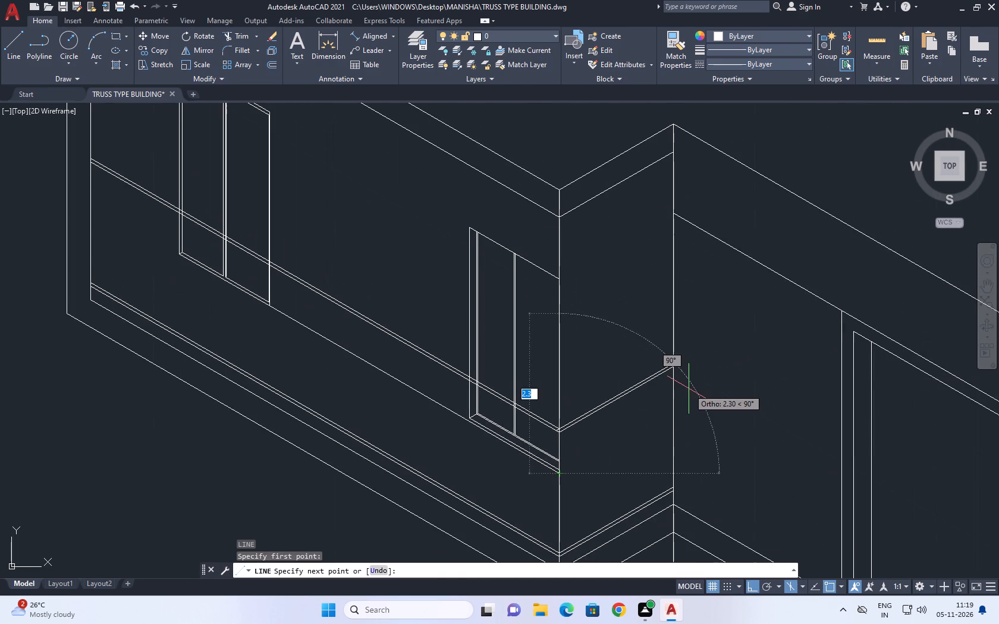
{"action": "key", "text": "F5"}
{"action": "scroll", "coordinate": [695, 384], "scroll_direction": "up", "scroll_amount": 2}
{"action": "left_click", "coordinate": [700, 386]}
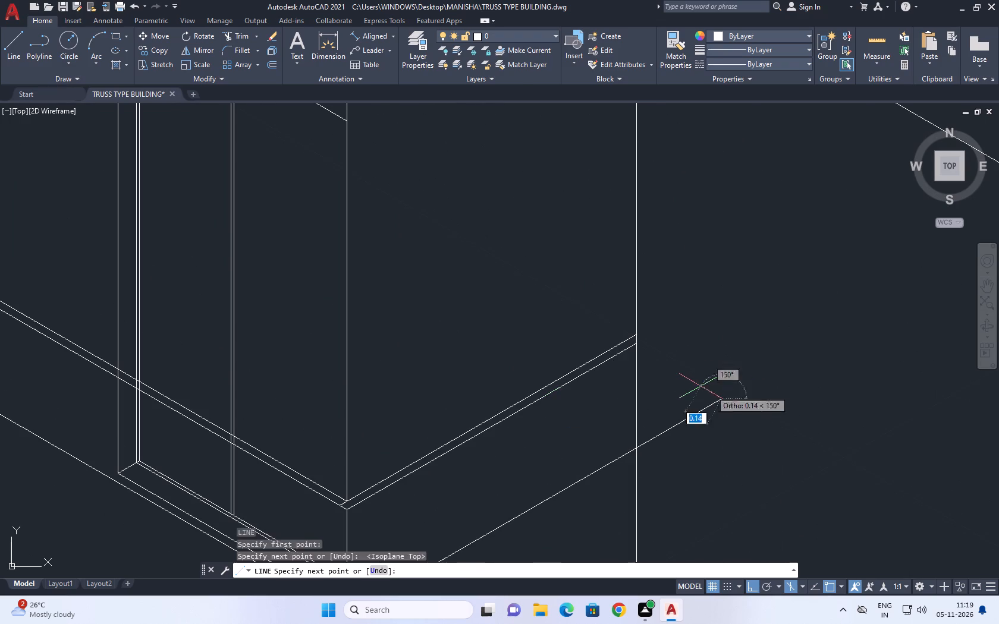
{"action": "key", "text": "Escape"}
Trim the return face's new line where it overruns the main wall's vertical edge.
{"action": "scroll", "coordinate": [715, 332], "scroll_direction": "down", "scroll_amount": 4}
{"action": "key", "text": "t"}
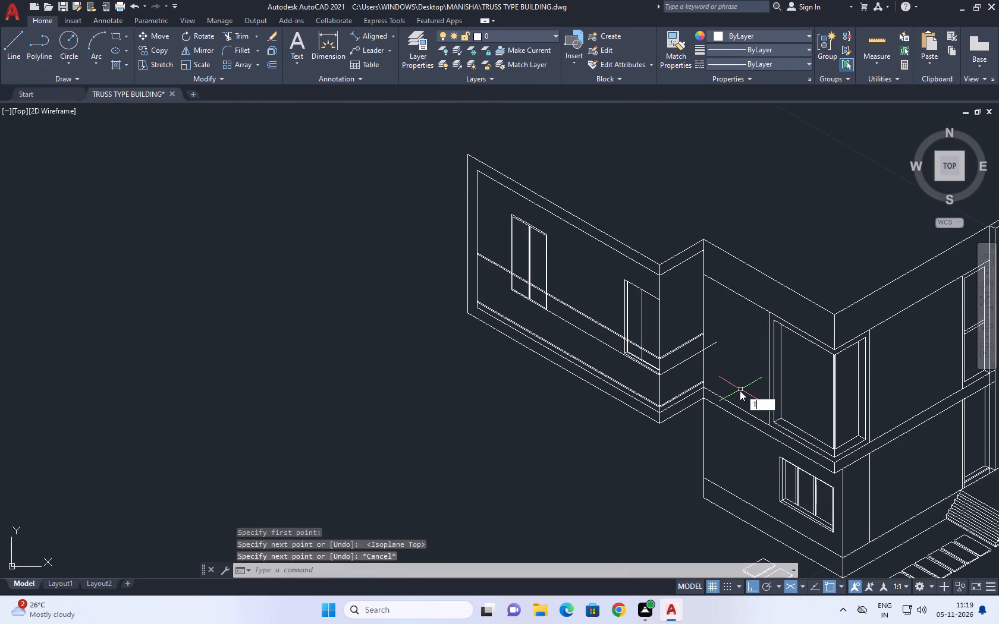
{"action": "key", "text": "r"}
{"action": "key", "text": "space"}
{"action": "scroll", "coordinate": [715, 363], "scroll_direction": "up", "scroll_amount": 2}
{"action": "left_click_drag", "start_coordinate": [712, 338], "coordinate": [702, 321]}
{"action": "left_click", "coordinate": [688, 277]}
{"action": "left_click", "coordinate": [726, 379]}
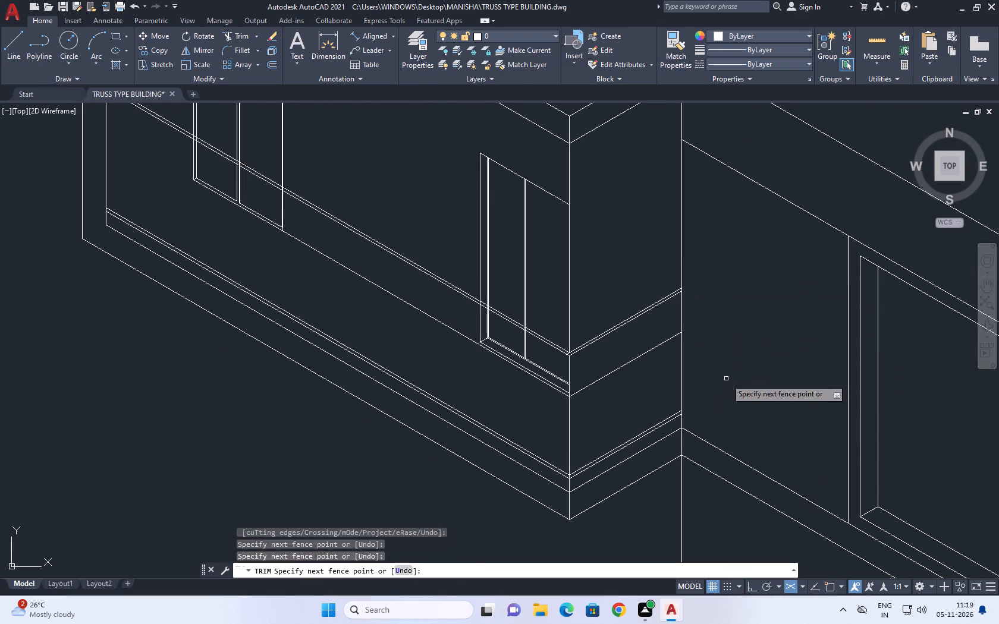
{"action": "right_click", "coordinate": [729, 334]}
{"action": "left_click", "coordinate": [748, 355]}
{"action": "scroll", "coordinate": [750, 352], "scroll_direction": "down", "scroll_amount": 5}
{"action": "key", "text": "Escape"}
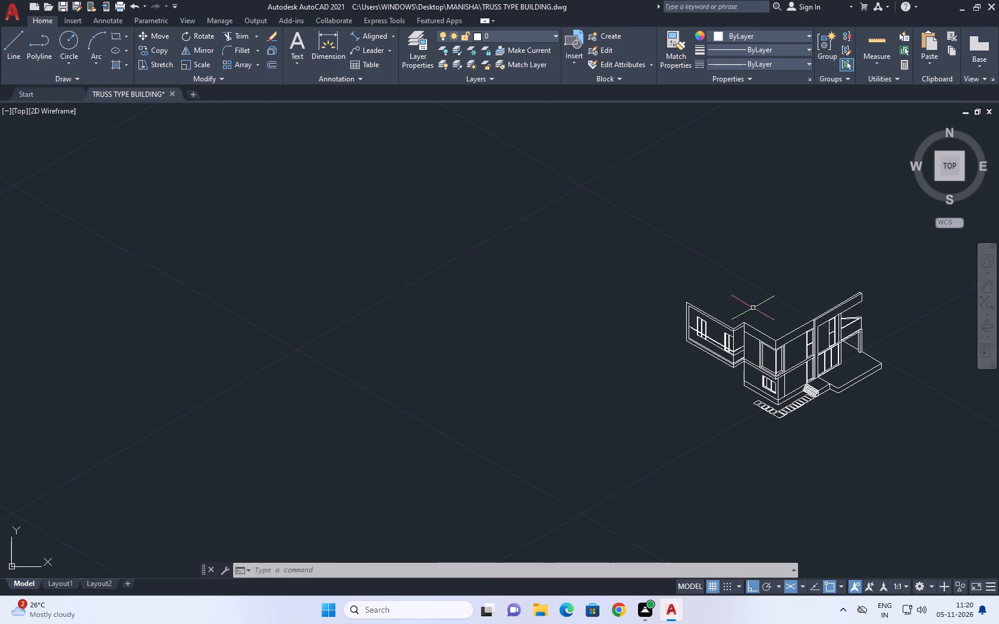
Draw an isometric line beneath the projecting block, from the main wall's plinth line end at its vertical edge to just past the block's far edge.
{"action": "middle_click_drag", "start_coordinate": [772, 327], "coordinate": [624, 287]}
{"action": "scroll", "coordinate": [568, 321], "scroll_direction": "up", "scroll_amount": 2}
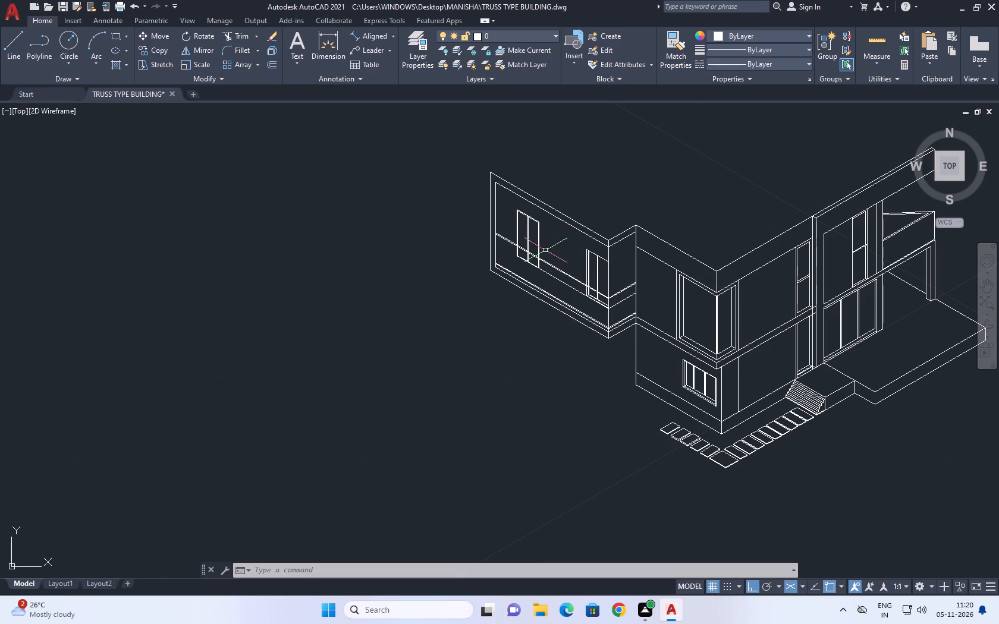
{"action": "left_click", "coordinate": [17, 49]}
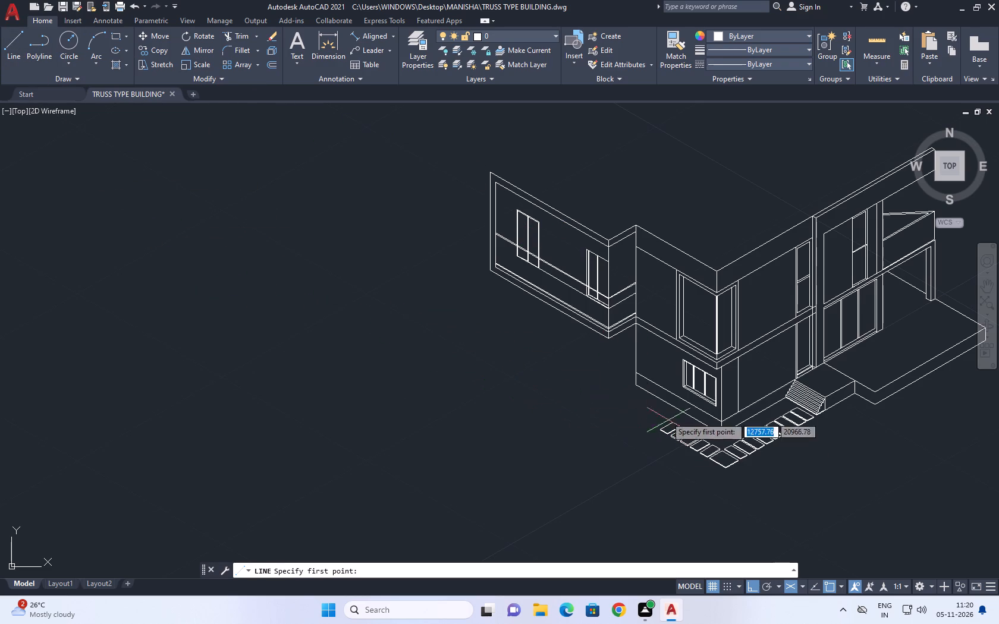
{"action": "scroll", "coordinate": [636, 380], "scroll_direction": "up", "scroll_amount": 2}
{"action": "left_click", "coordinate": [637, 367]}
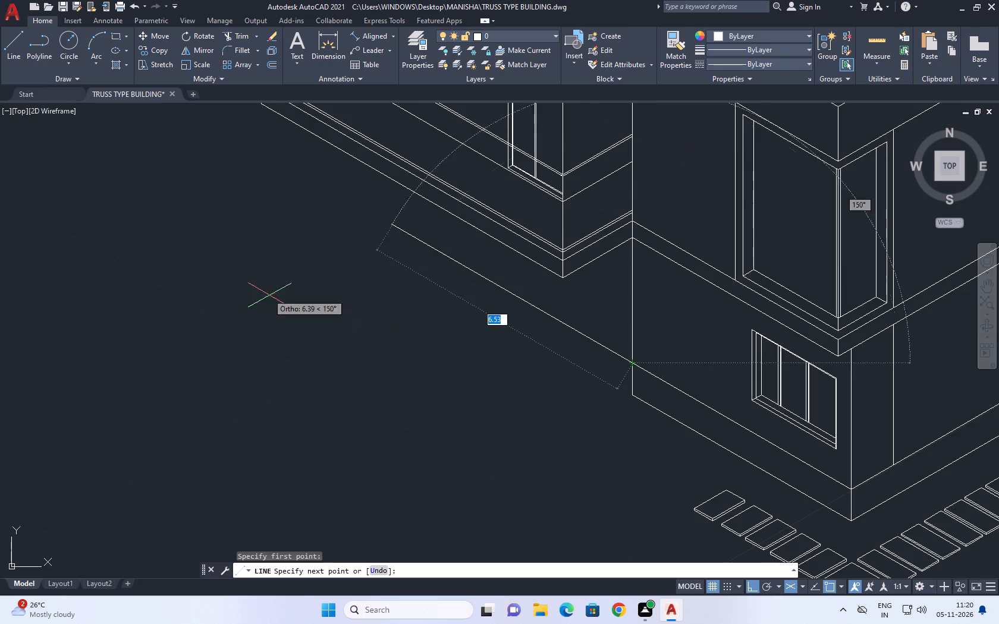
{"action": "middle_click_drag", "start_coordinate": [260, 278], "coordinate": [488, 364]}
{"action": "scroll", "coordinate": [495, 365], "scroll_direction": "up", "scroll_amount": 1}
{"action": "left_click", "coordinate": [319, 228]}
{"action": "right_click", "coordinate": [369, 254]}
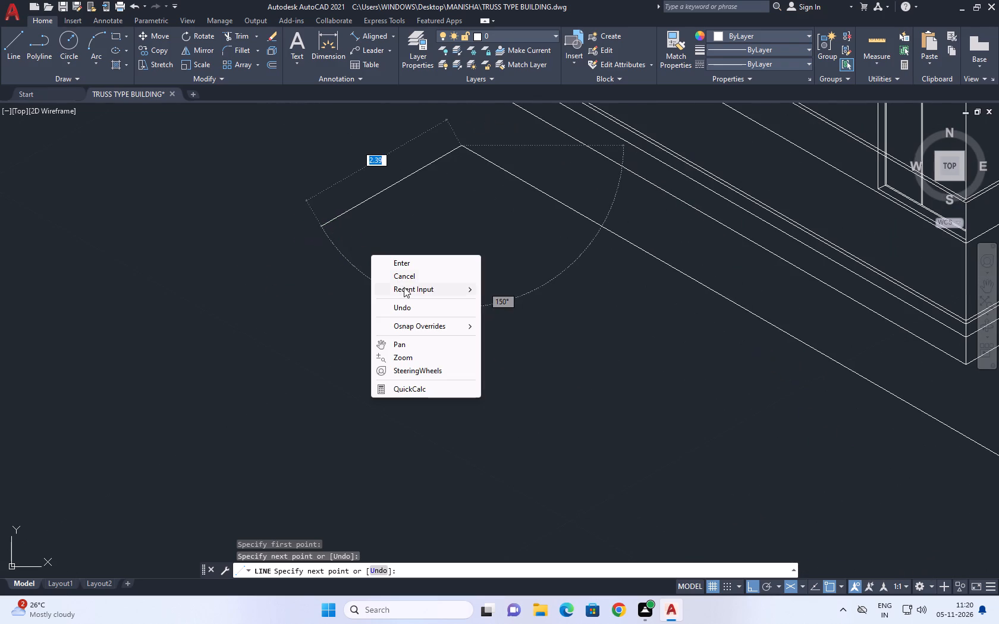
{"action": "left_click", "coordinate": [416, 278]}
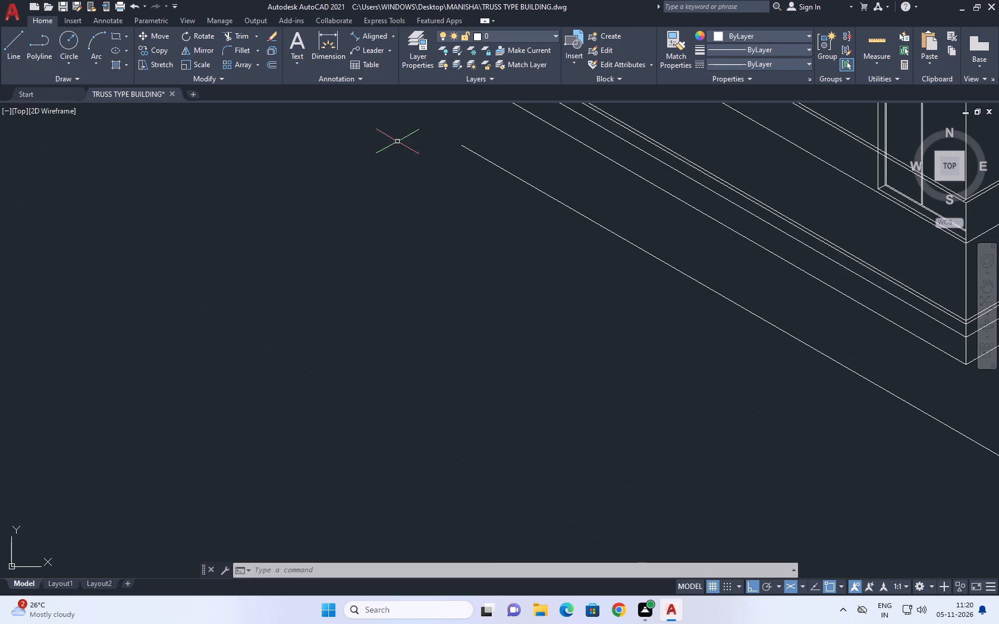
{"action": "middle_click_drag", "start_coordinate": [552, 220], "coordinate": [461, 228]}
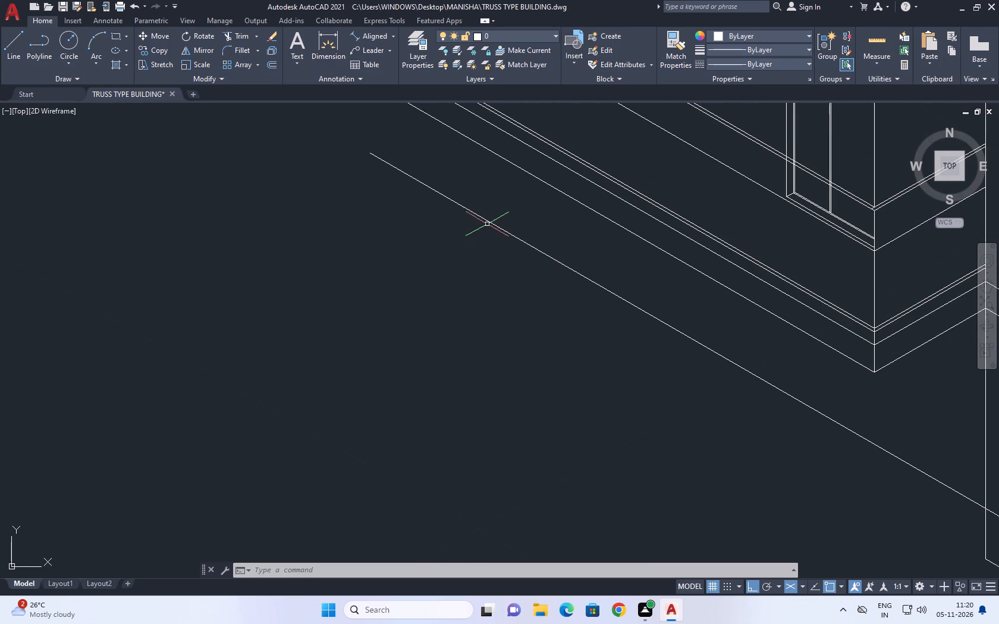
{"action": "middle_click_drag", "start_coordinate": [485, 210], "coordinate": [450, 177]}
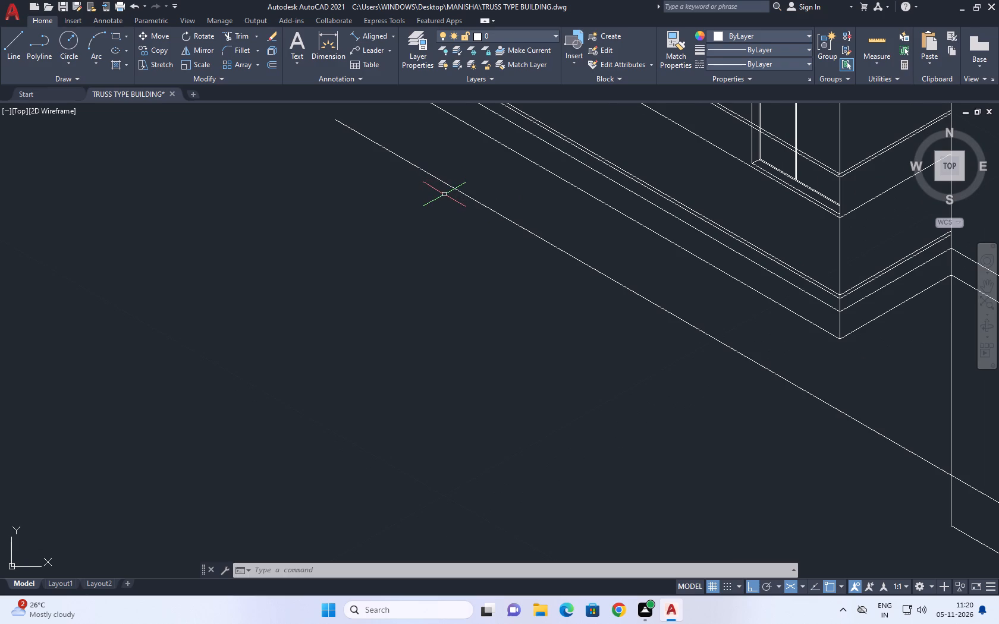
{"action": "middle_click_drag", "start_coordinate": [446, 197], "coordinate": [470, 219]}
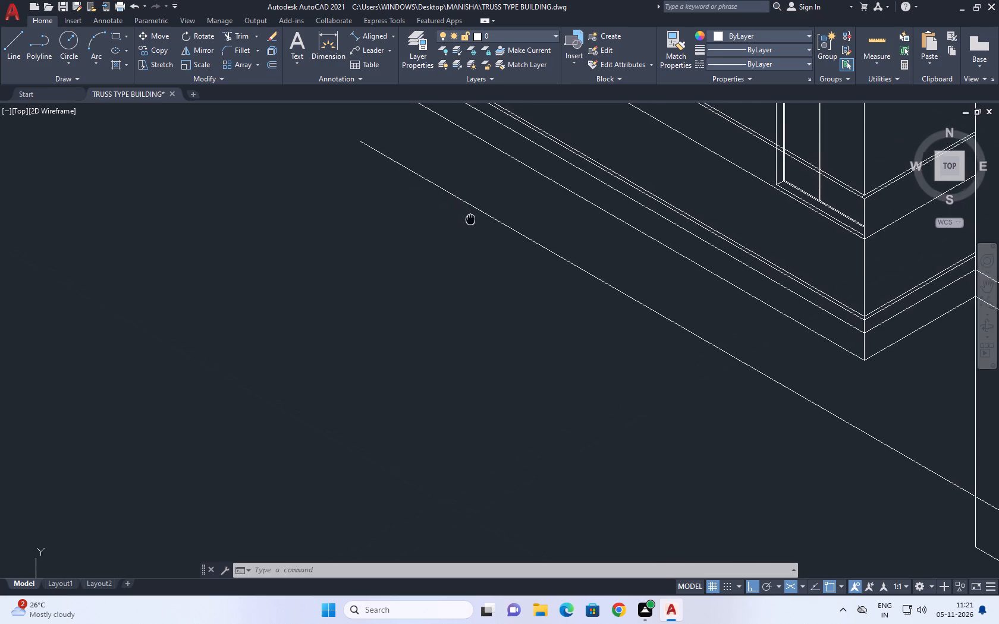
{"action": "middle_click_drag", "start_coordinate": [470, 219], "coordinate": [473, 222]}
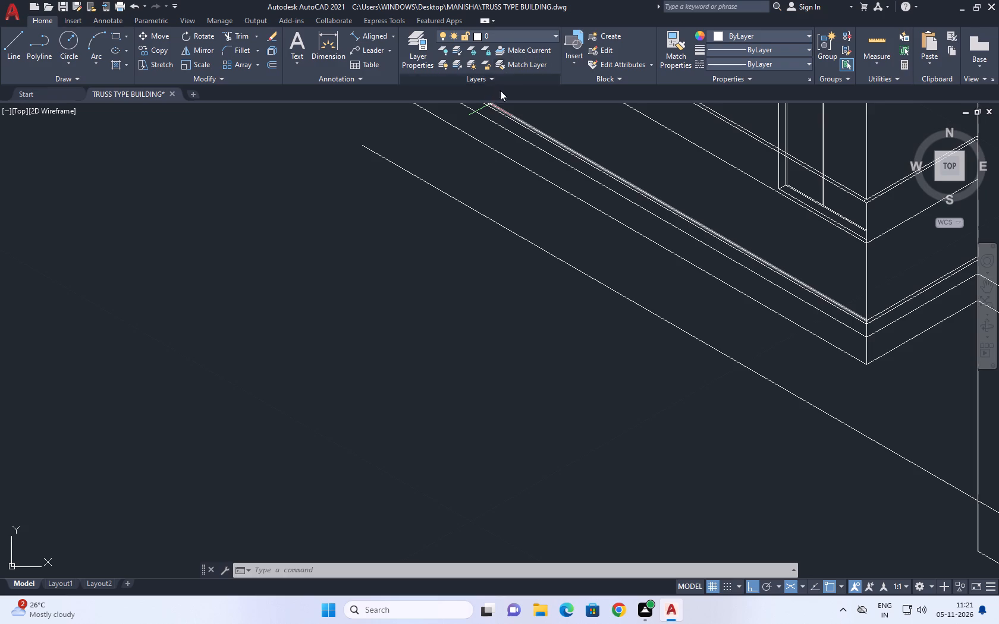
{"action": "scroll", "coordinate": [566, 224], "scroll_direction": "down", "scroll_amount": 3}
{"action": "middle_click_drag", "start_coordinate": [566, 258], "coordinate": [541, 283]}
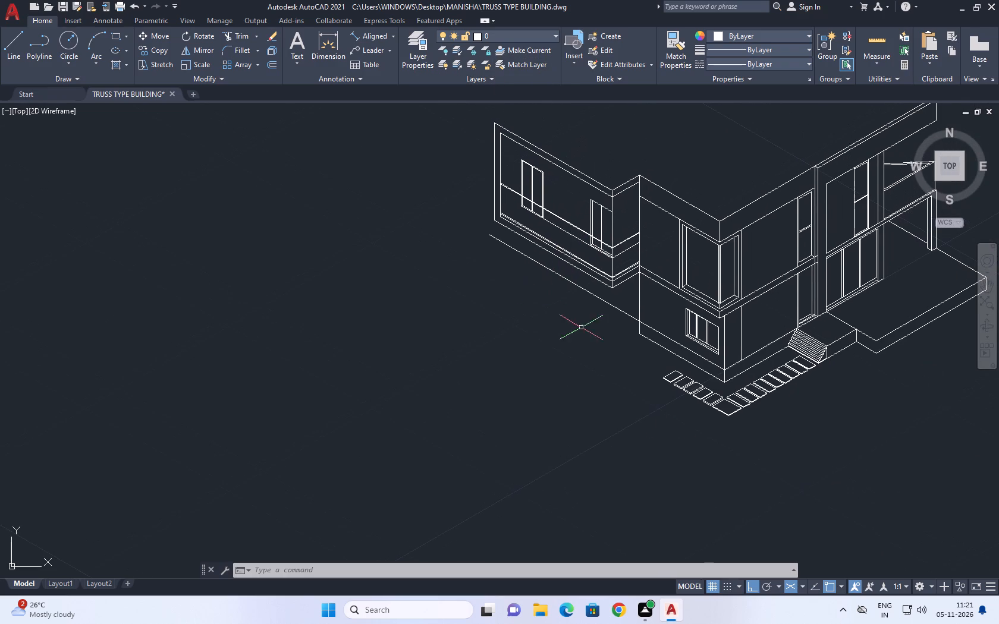